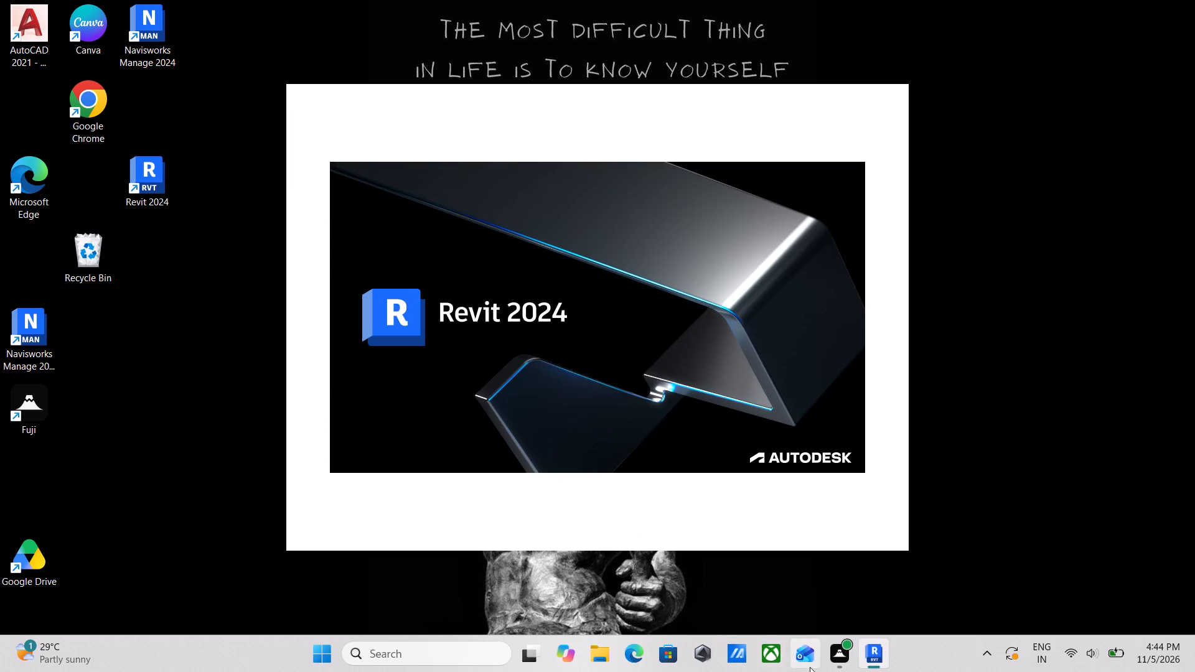
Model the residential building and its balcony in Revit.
Create a new project from the default template.
click(889, 598)
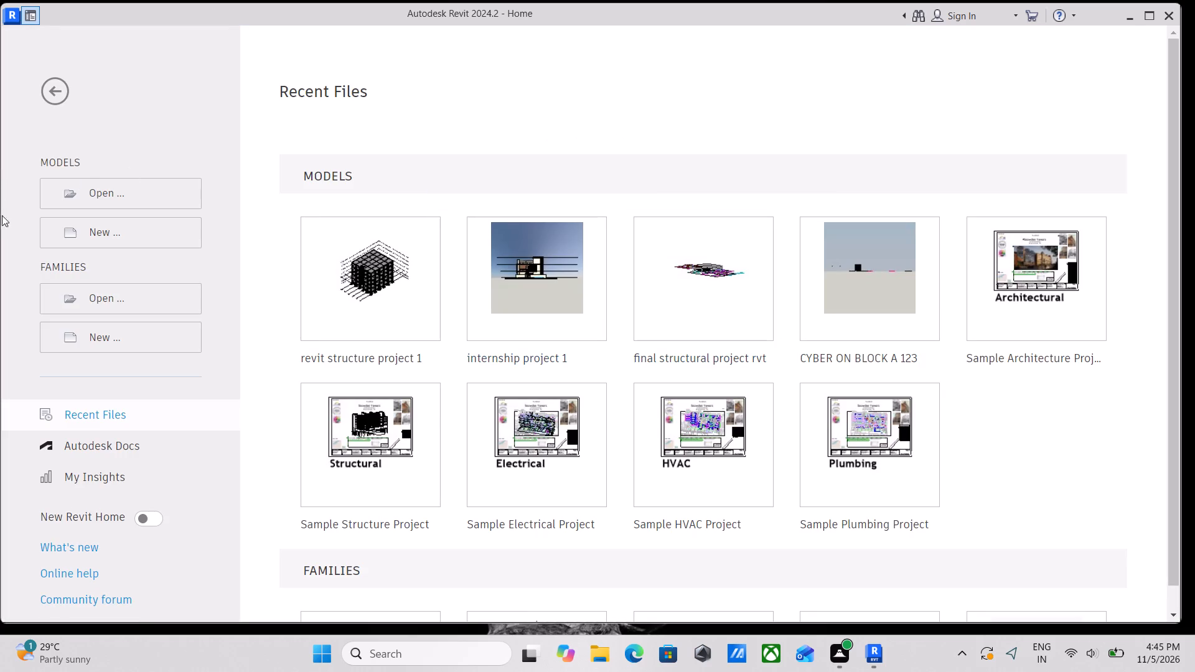
scroll(113, 267, up, 1)
click(98, 233)
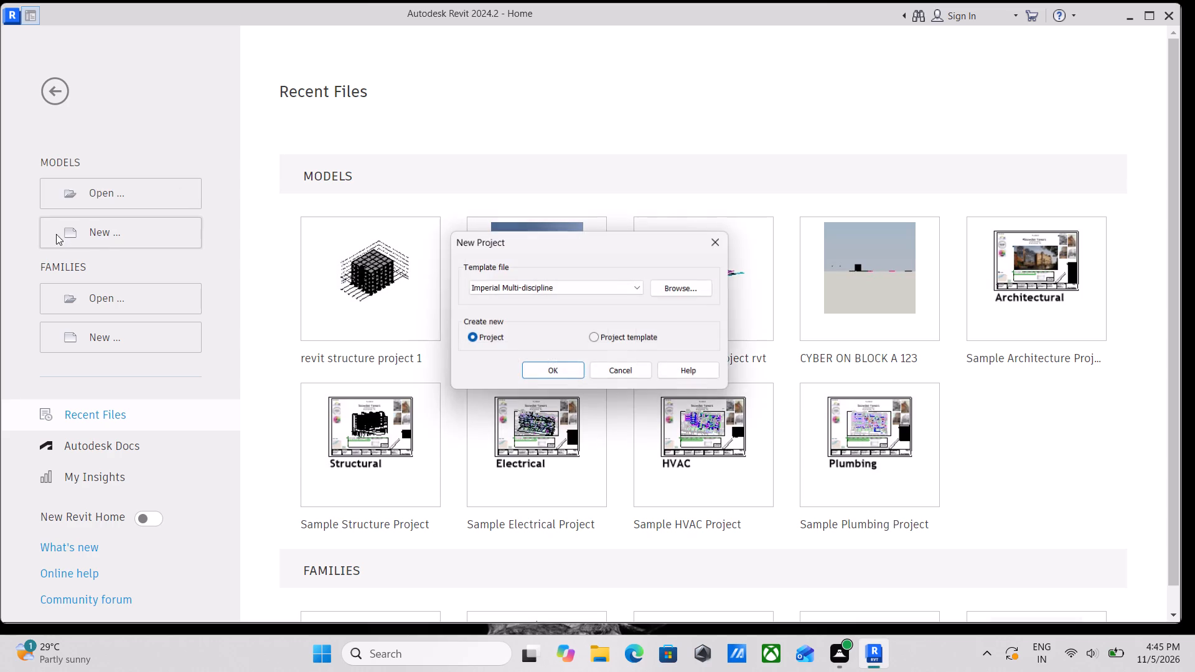
click(565, 287)
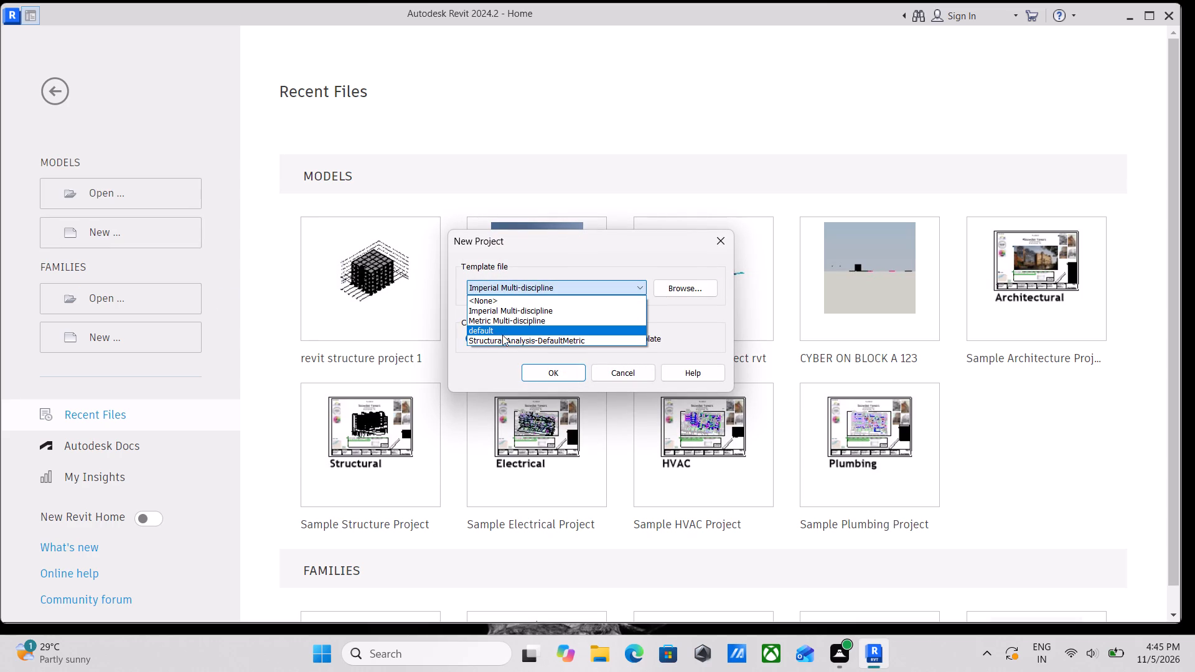
click(507, 330)
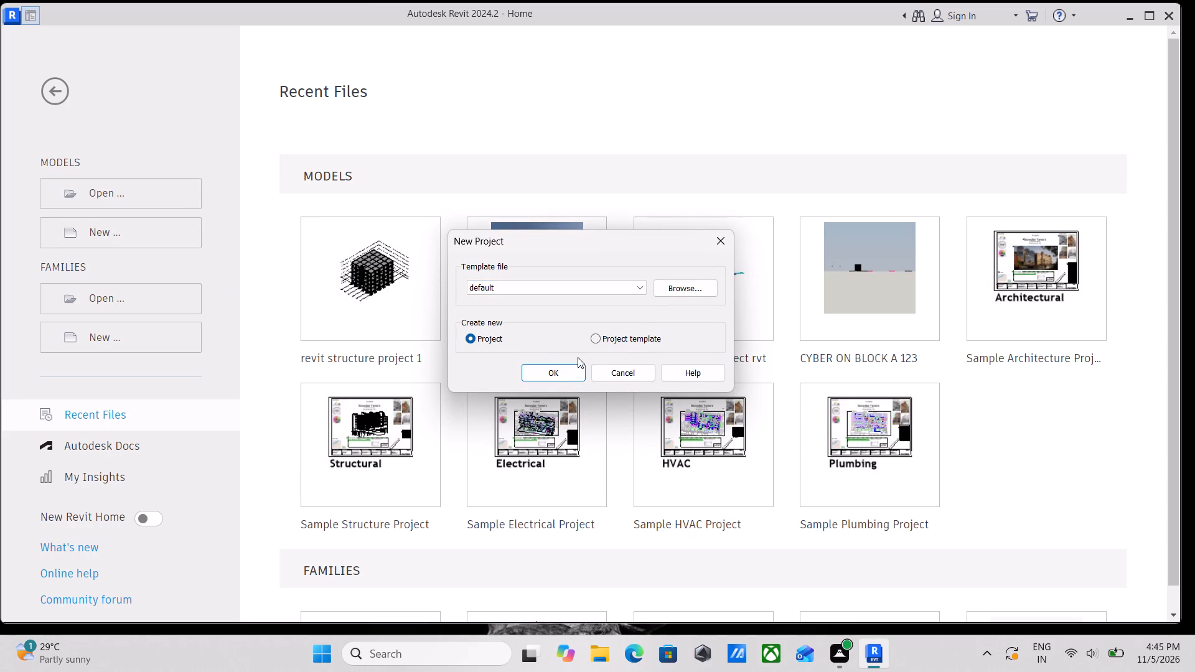
click(554, 370)
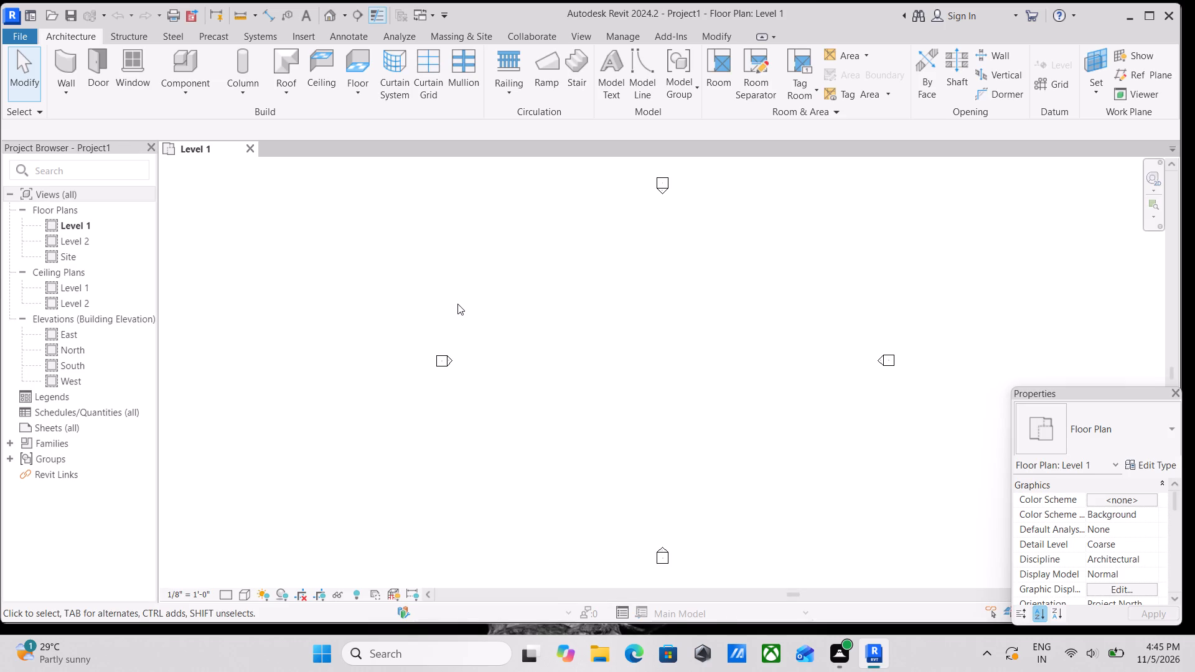
Open the North building elevation view.
scroll(678, 355, down, 2)
middle_drag(677, 378, 520, 413)
scroll(542, 398, up, 2)
scroll(500, 402, down, 2)
middle_drag(456, 401, 546, 396)
scroll(480, 365, up, 1)
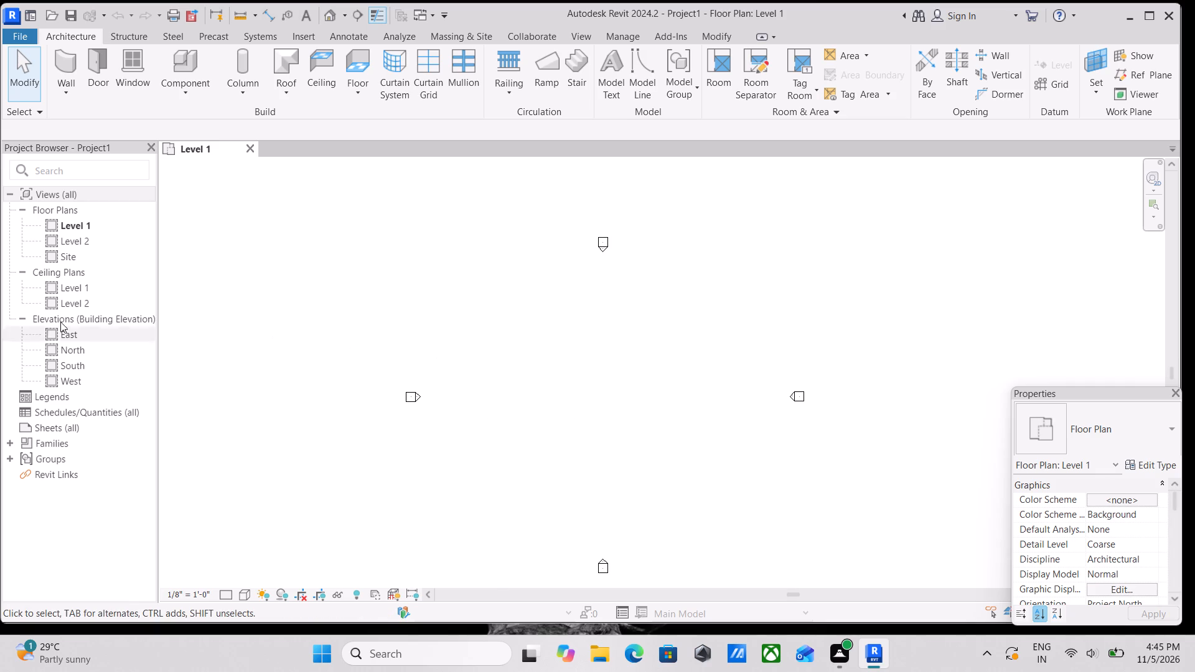
double_click(71, 354)
scroll(480, 412, down, 3)
middle_drag(485, 410, 431, 408)
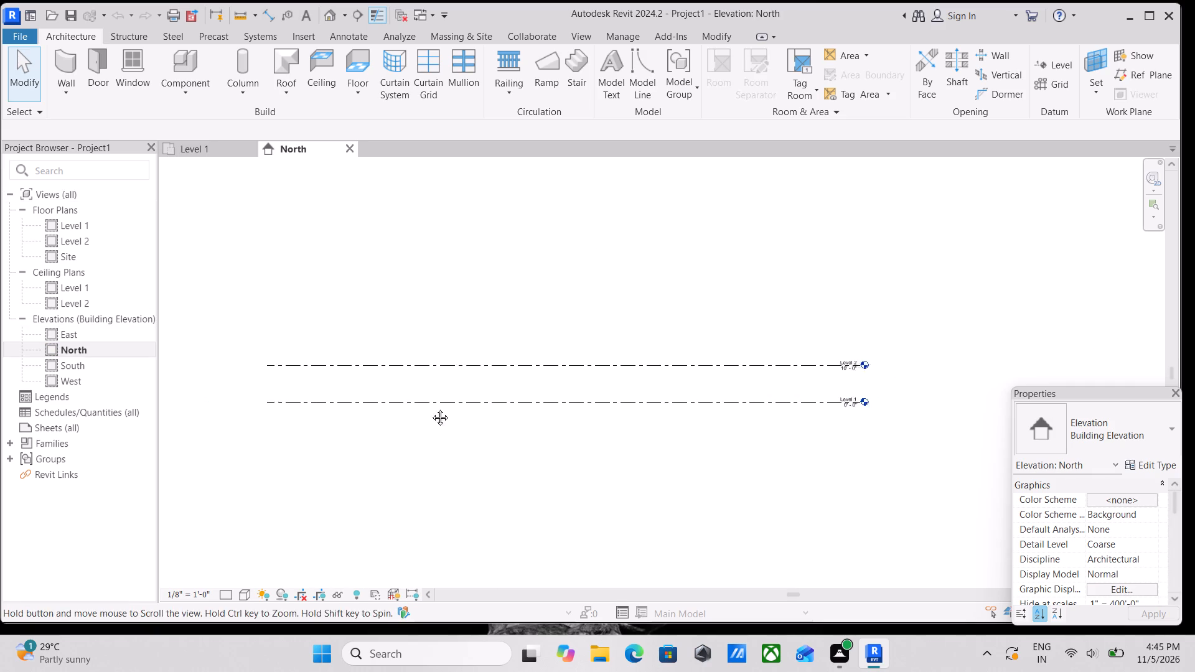
middle_drag(431, 408, 406, 407)
scroll(416, 381, up, 2)
scroll(746, 398, up, 3)
key(Escape)
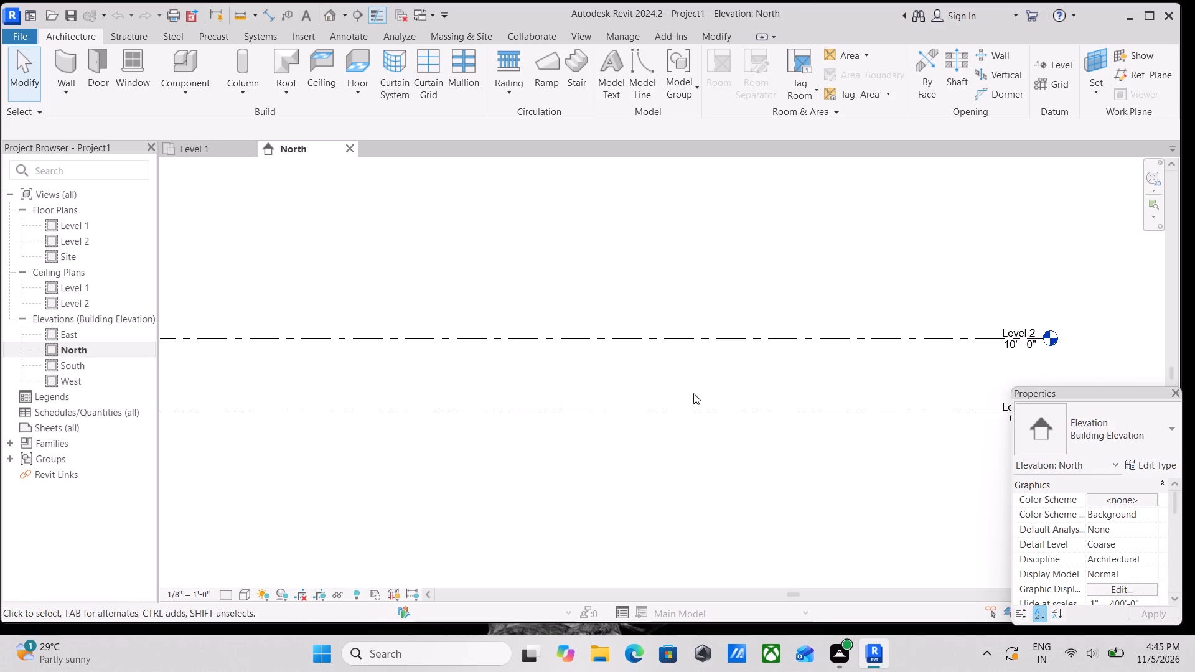
Add a level 1' 0" above Level 1 by picking the Level 1 line with a 1' offset.
middle_drag(693, 393, 597, 431)
middle_drag(605, 425, 550, 444)
scroll(611, 425, down, 1)
middle_drag(611, 425, 639, 437)
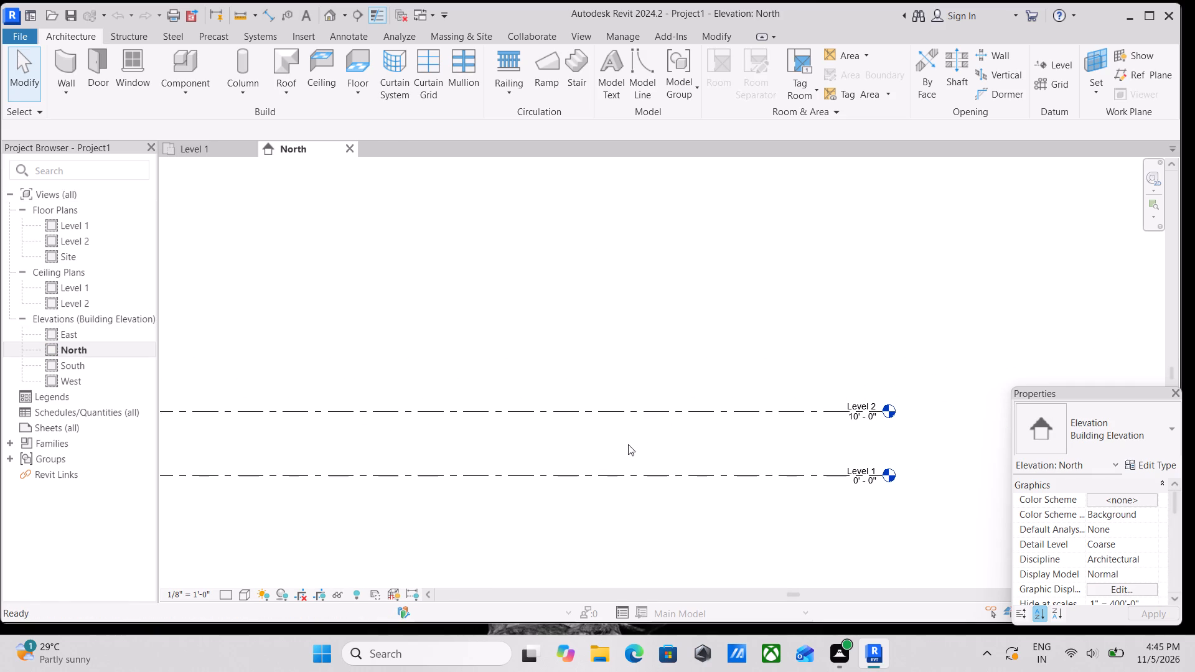
text(LL)
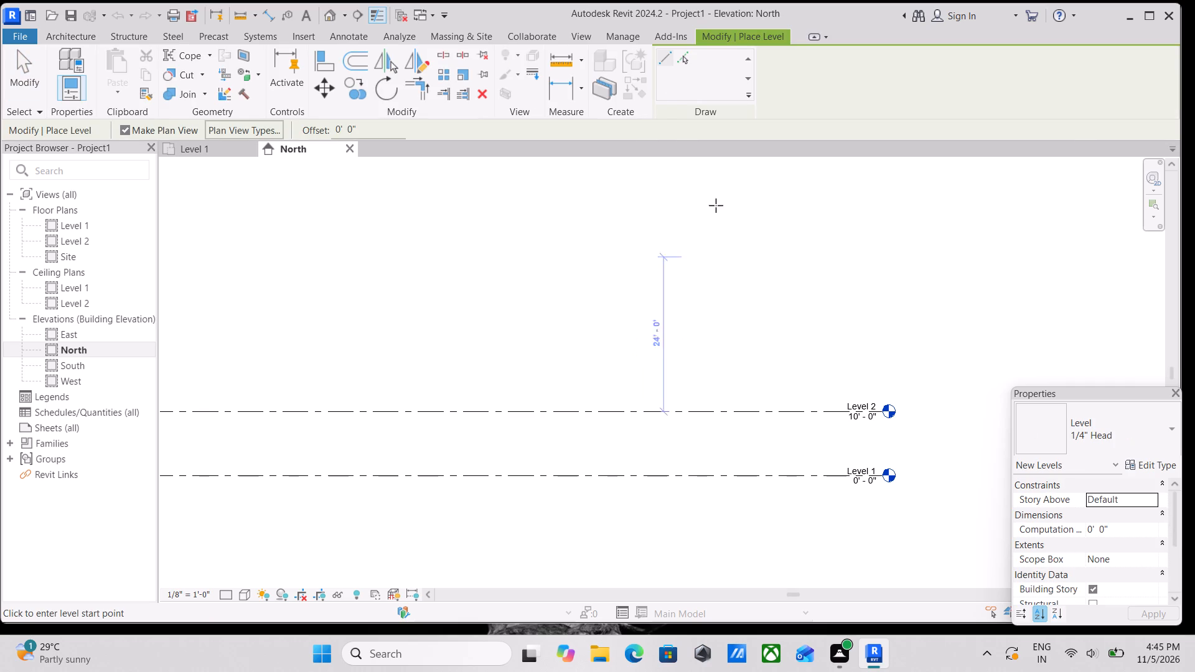
click(688, 52)
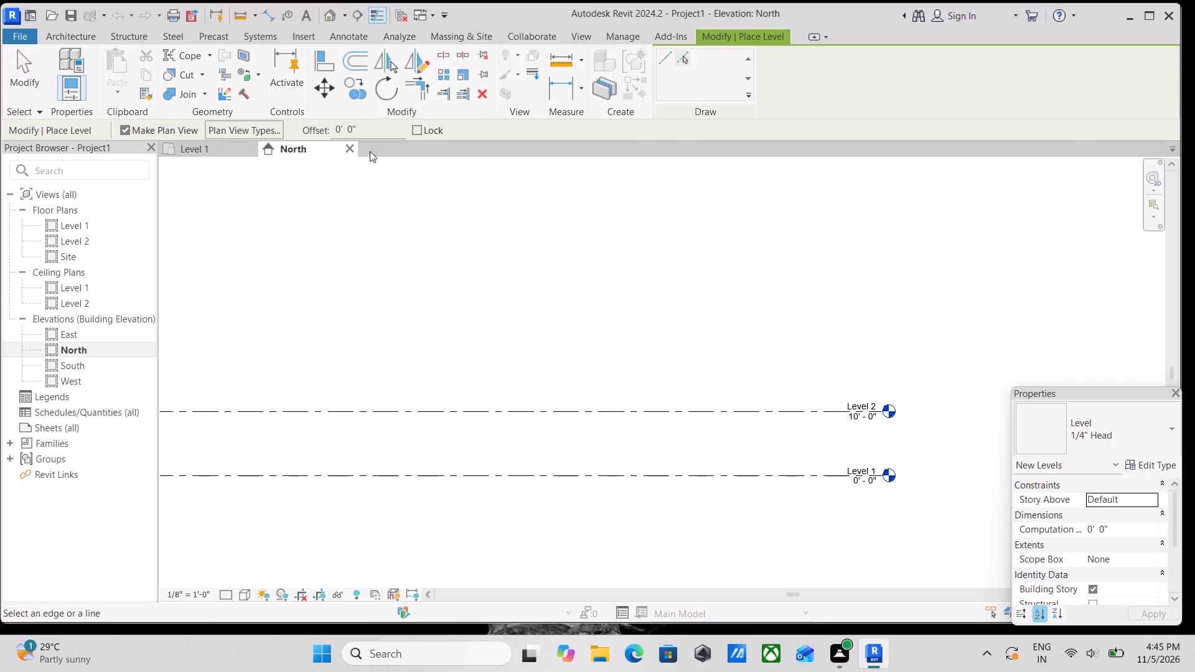
drag(378, 136, 278, 131)
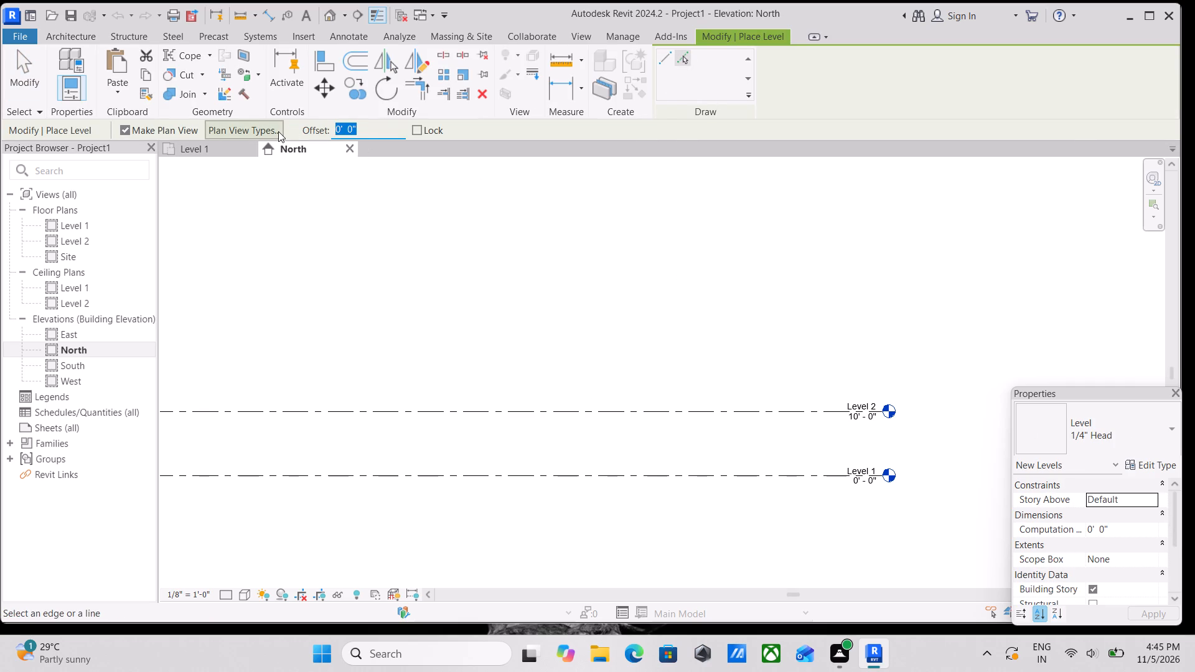
text(2')
key(Return)
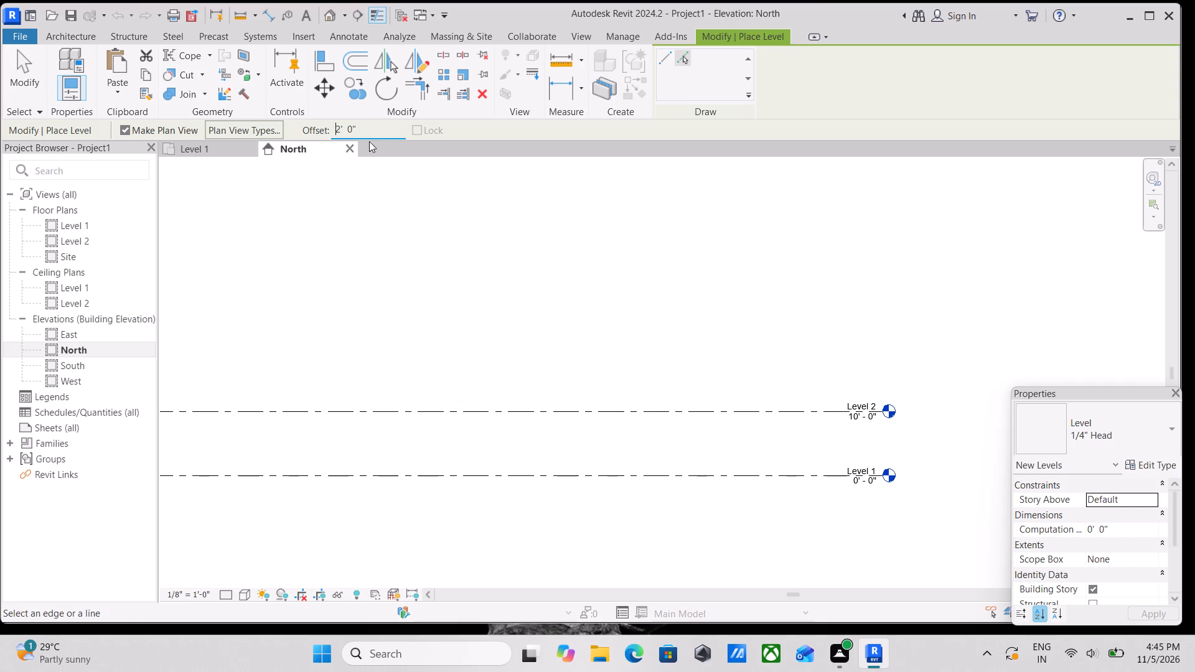
drag(365, 129, 301, 134)
key(1)
key(apostrophe)
key(Return)
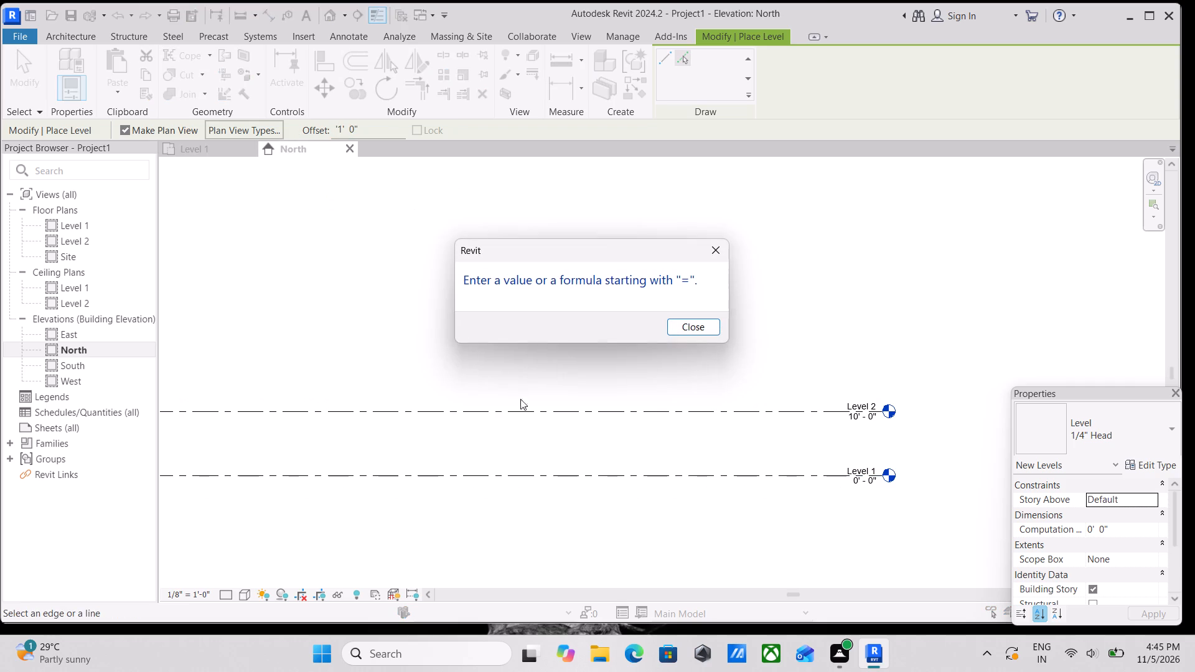
click(687, 333)
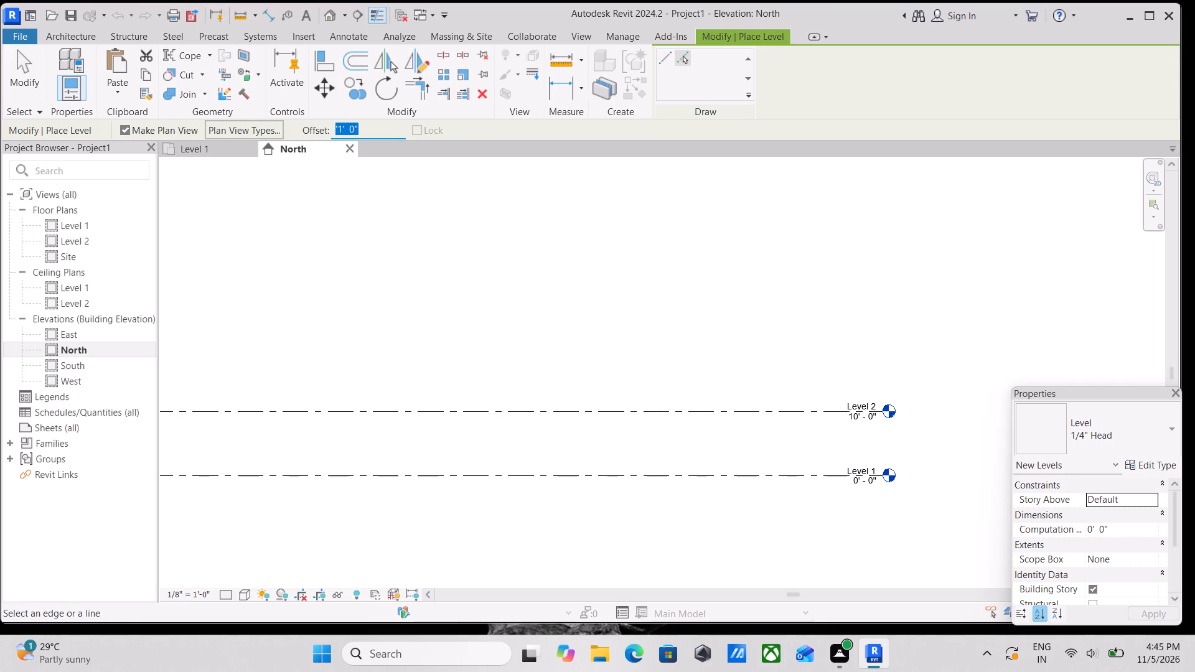
text(1')
key(Return)
scroll(461, 477, up, 7)
click(466, 482)
scroll(513, 403, down, 3)
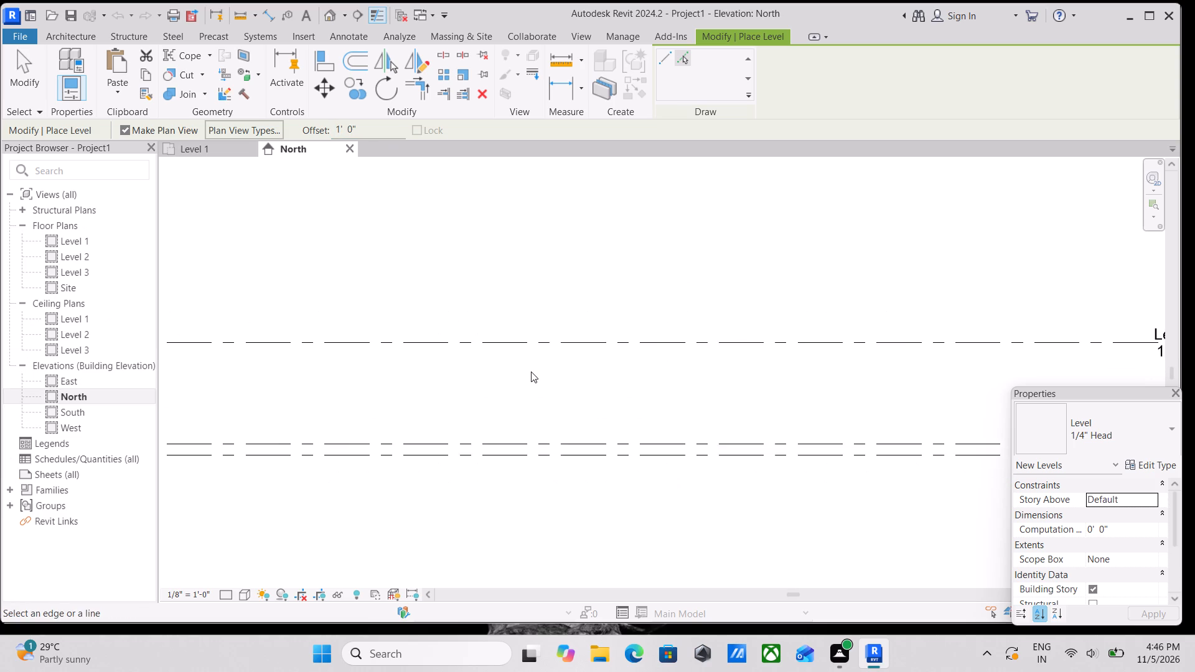
scroll(534, 369, down, 6)
key(Escape)
scroll(822, 414, up, 6)
key(Escape)
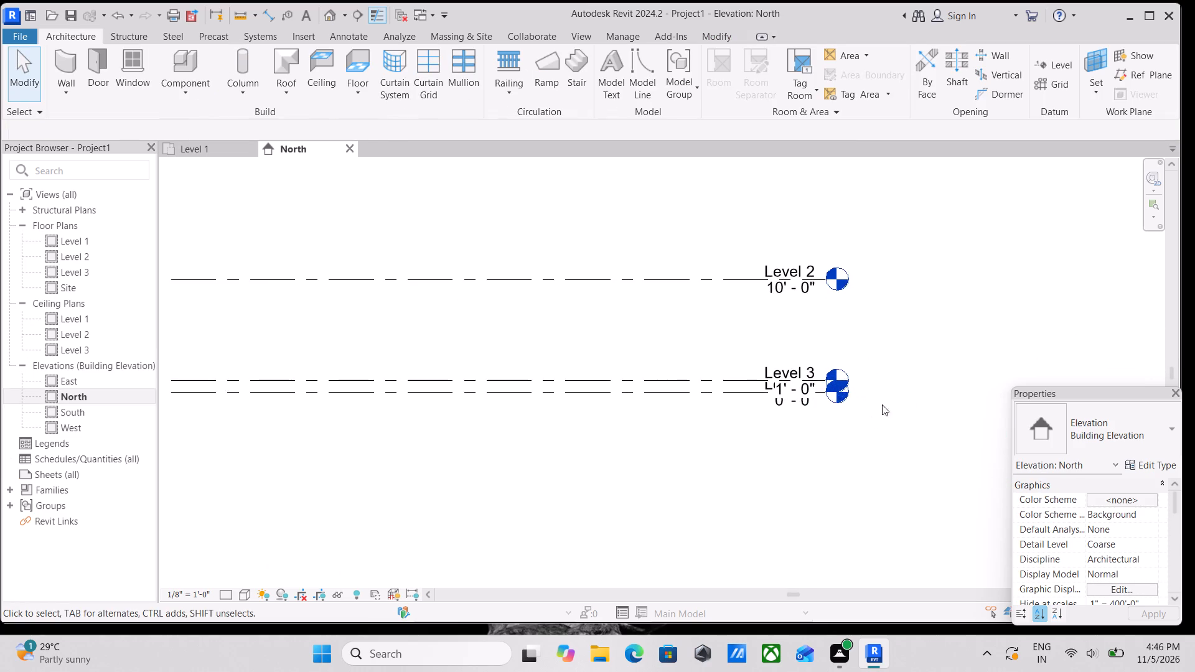
key(Escape)
scroll(888, 386, up, 4)
key(Escape)
key(Escape)
scroll(634, 394, down, 4)
key(Escape)
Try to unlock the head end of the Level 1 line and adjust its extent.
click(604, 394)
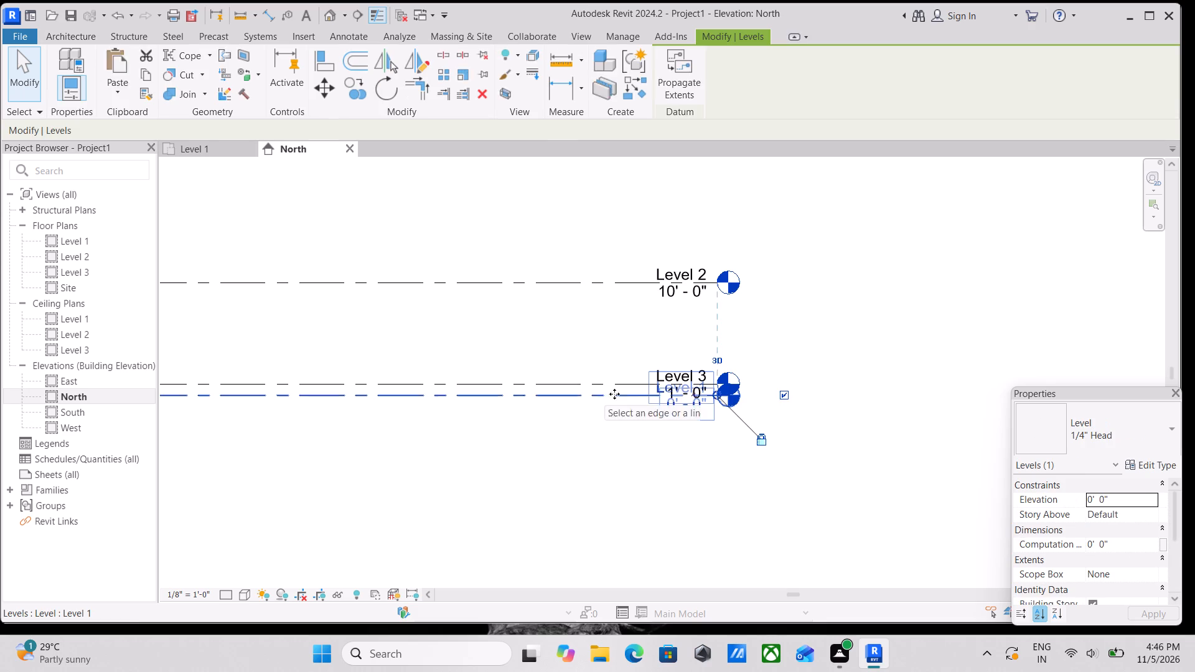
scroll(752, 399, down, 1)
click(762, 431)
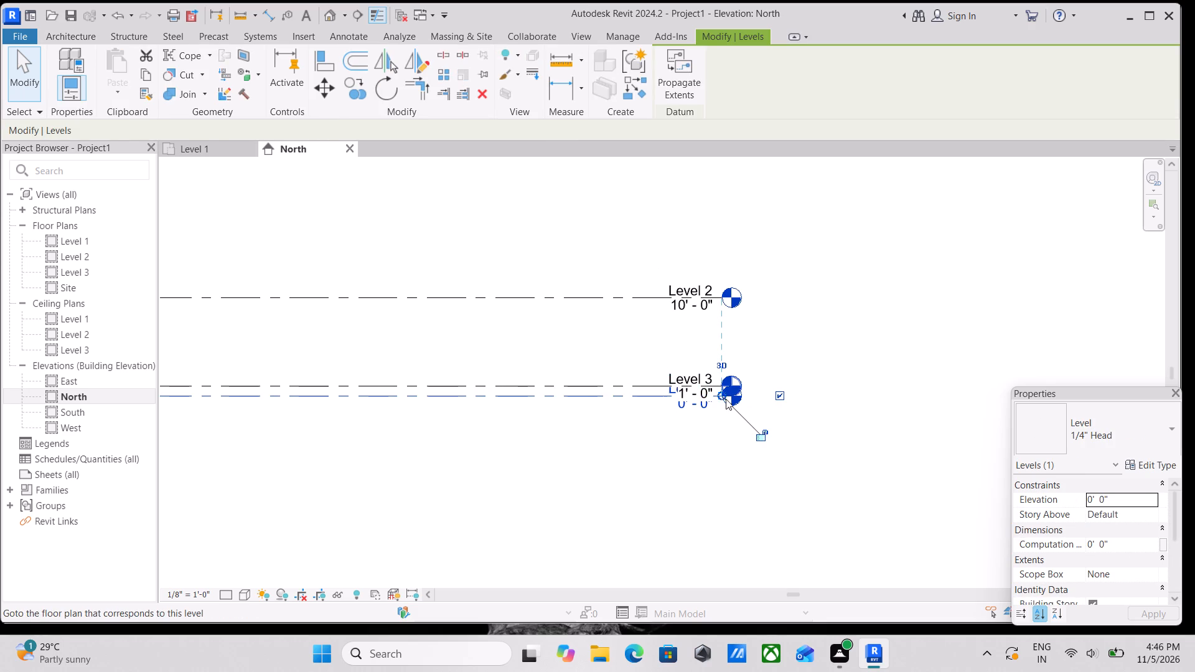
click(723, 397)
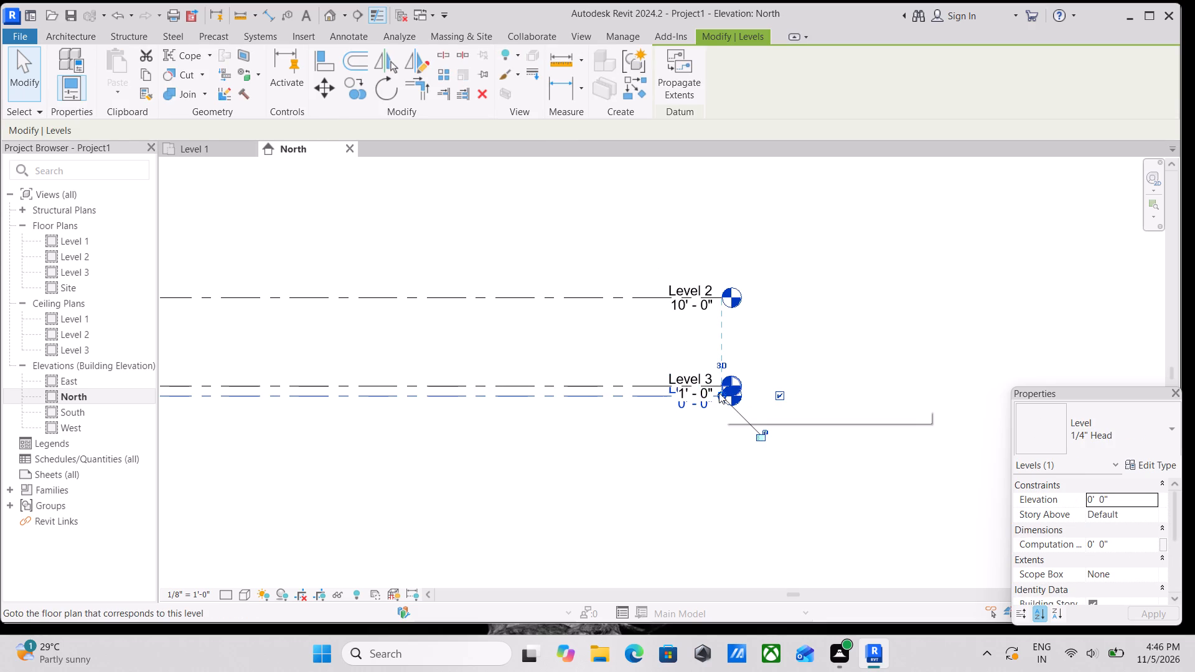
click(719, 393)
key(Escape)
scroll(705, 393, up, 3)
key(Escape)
Unlock the head end of the 1' 0" level line and extend it well past the other level heads.
click(520, 383)
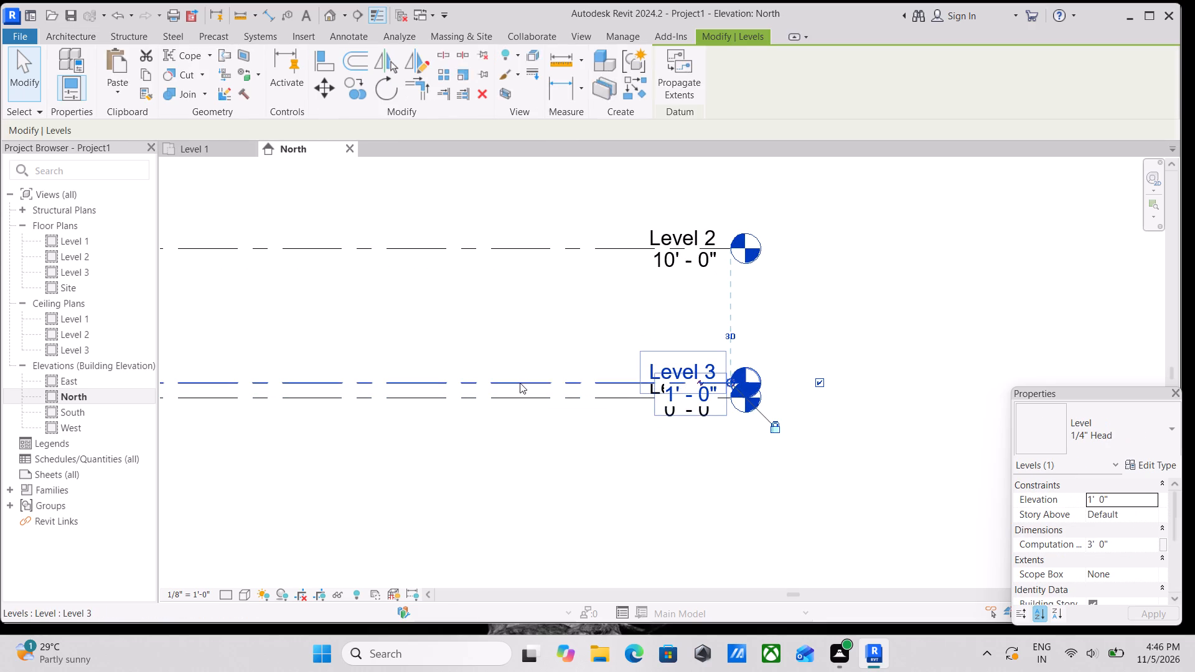
click(778, 423)
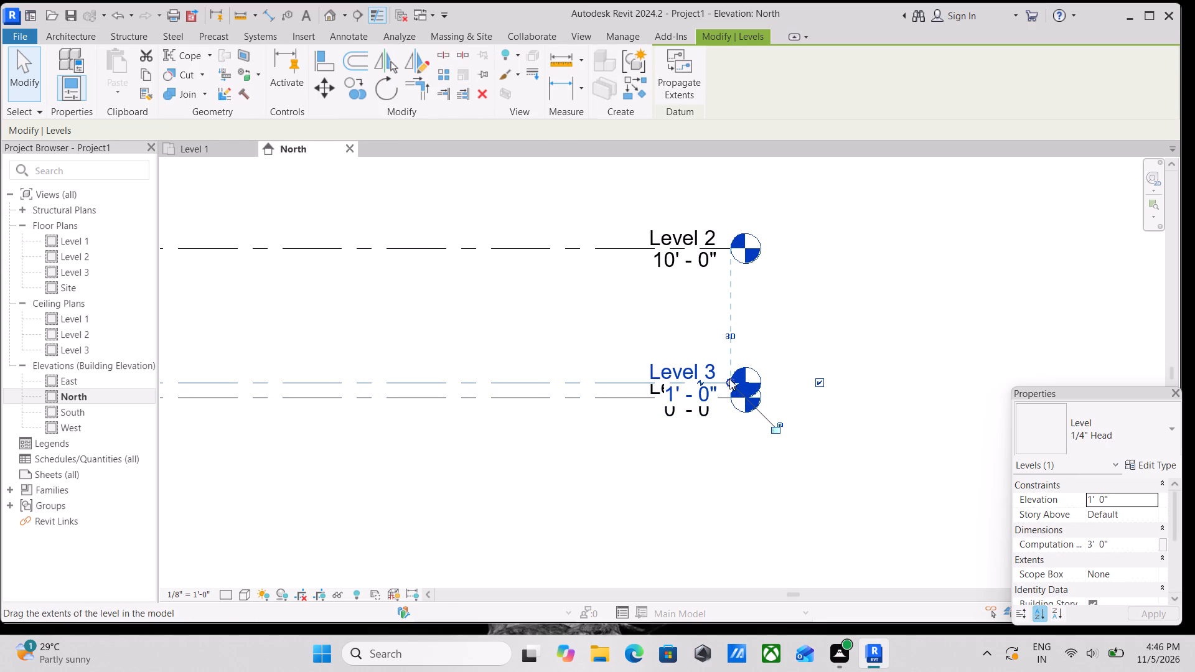
drag(729, 379, 928, 376)
middle_drag(907, 383, 722, 404)
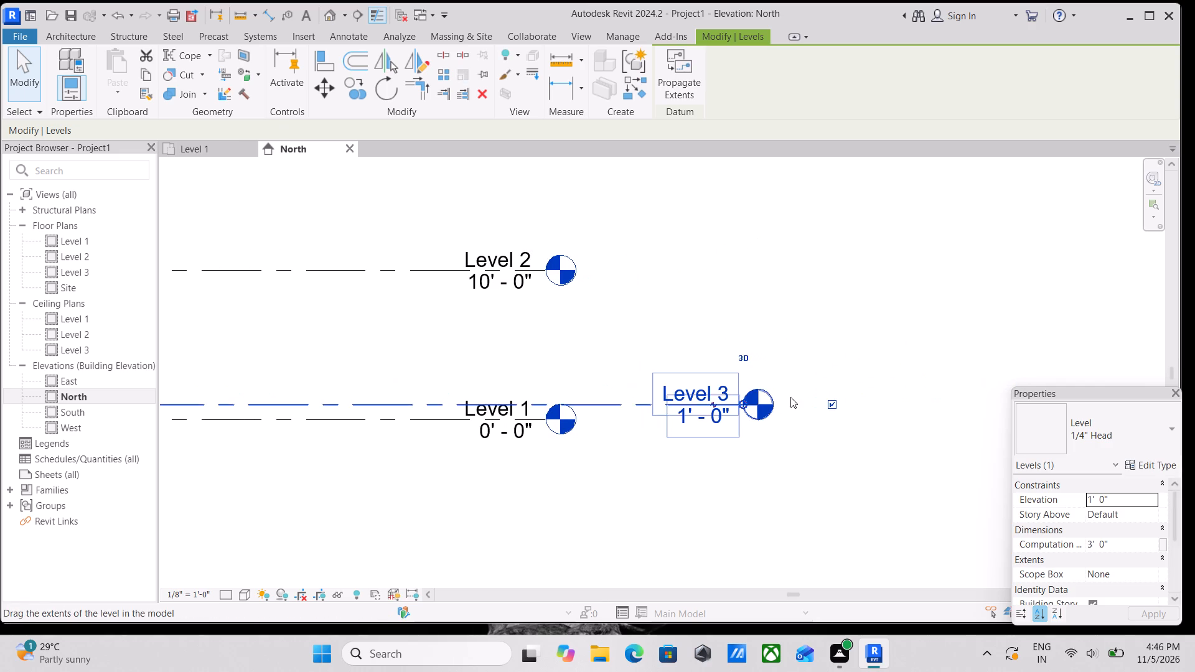
drag(741, 401, 841, 402)
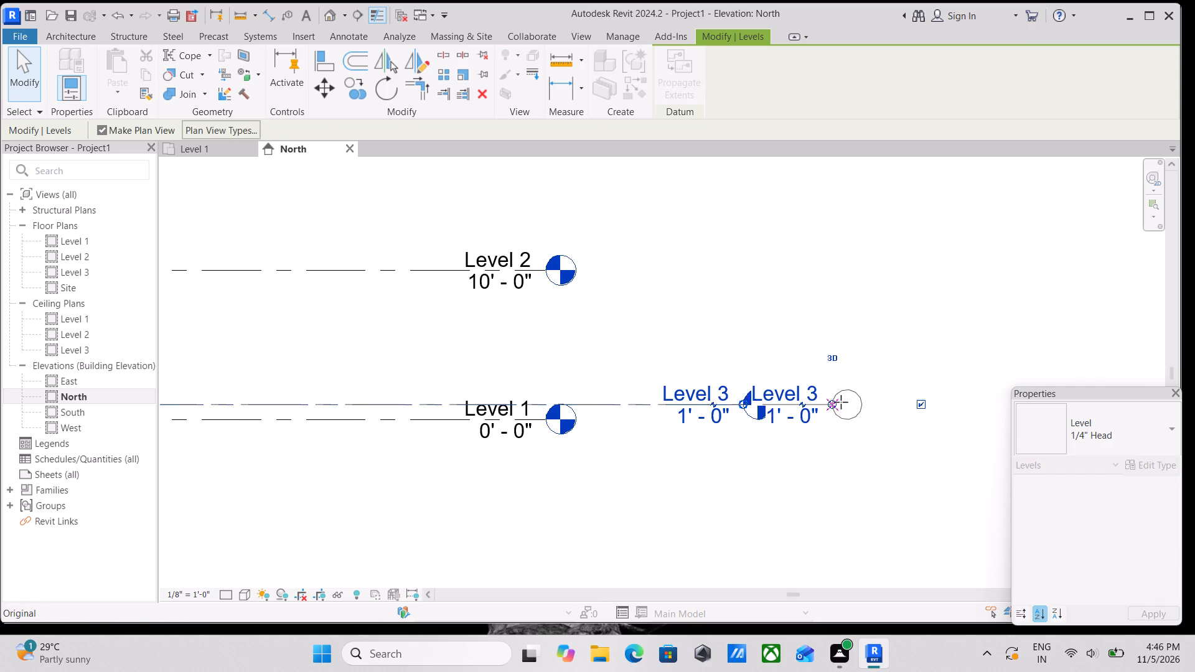
drag(841, 402, 850, 402)
key(Escape)
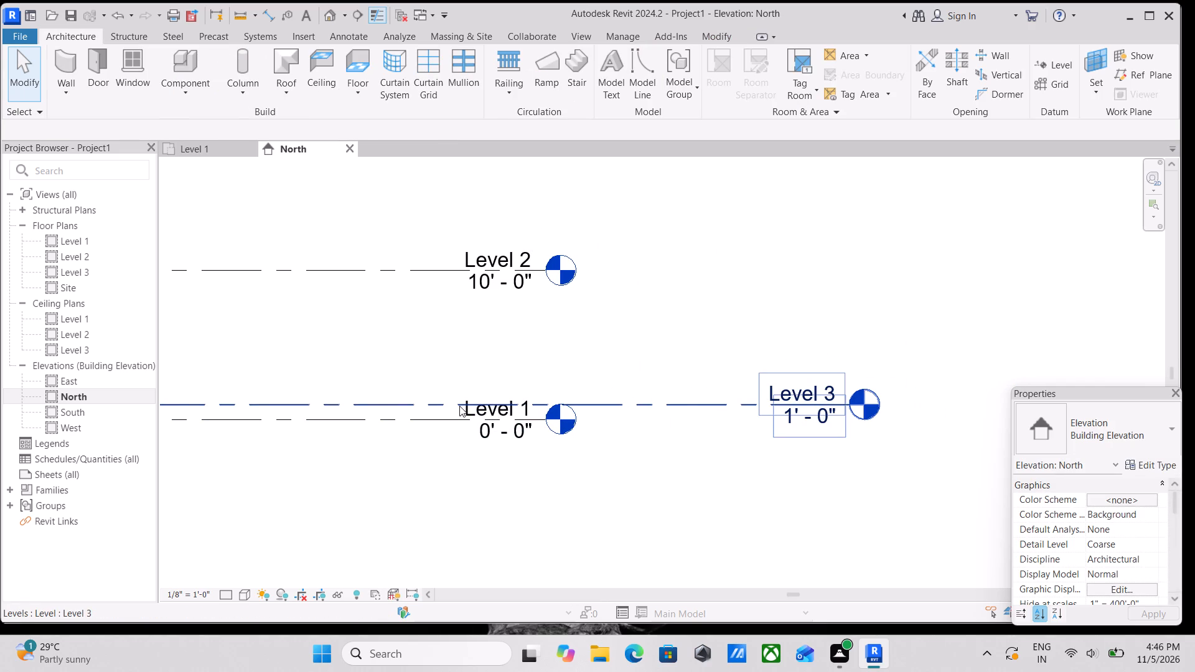
Rename Level 1 to GROUND LEVEL and rename its corresponding views as well.
scroll(459, 406, up, 3)
key(Escape)
click(511, 399)
key(Escape)
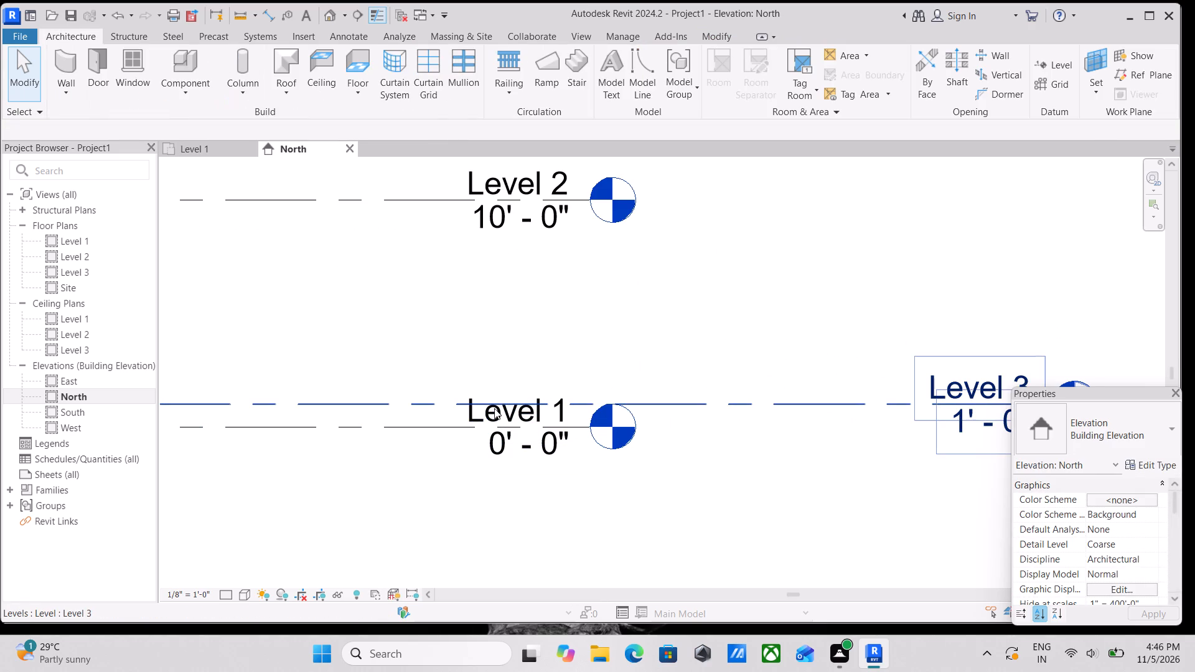
click(480, 413)
click(497, 409)
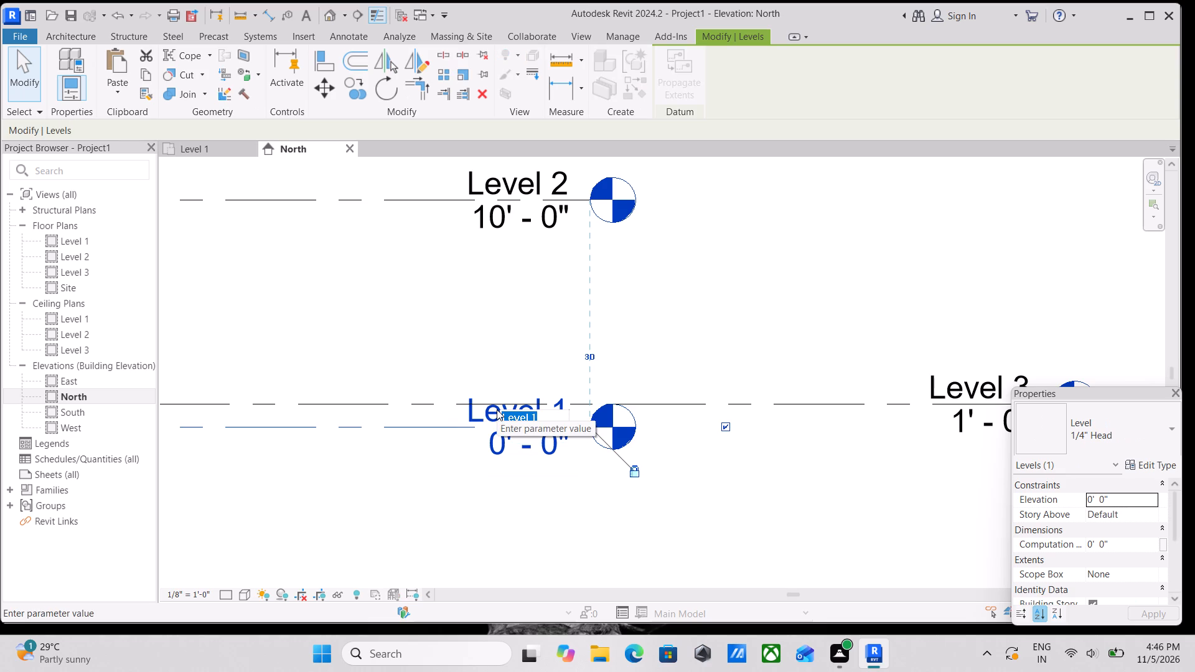
text(GRO)
text(UNF)
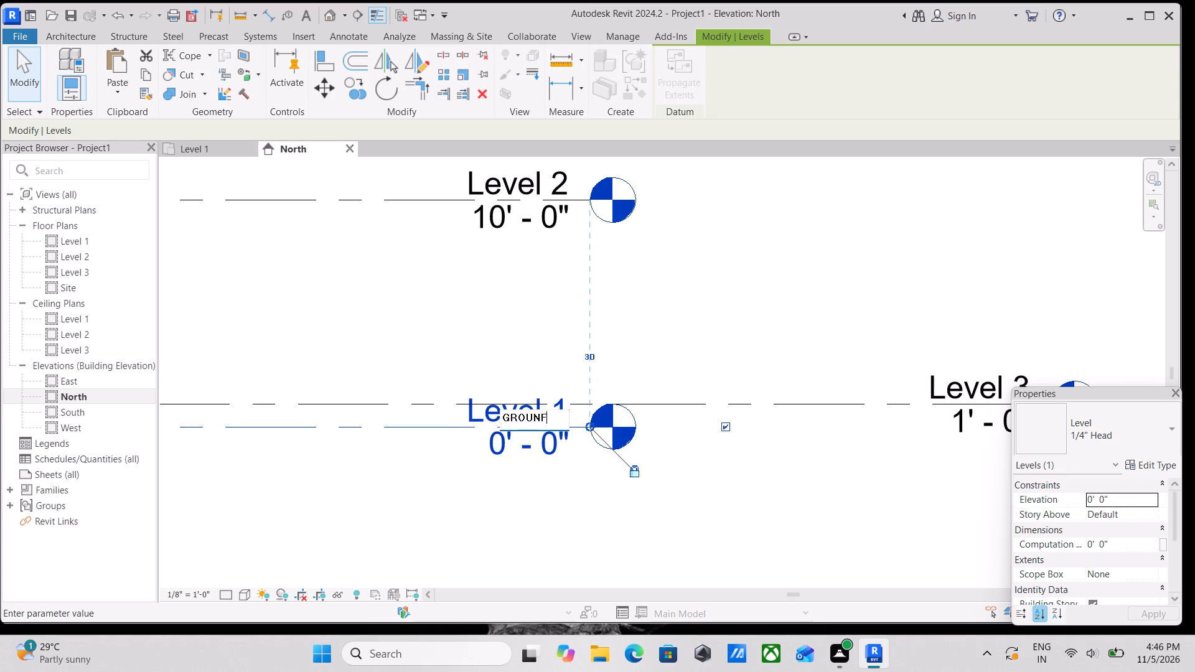
key(BackSpace)
text(D)
key(space)
text(LEVEL)
key(Return)
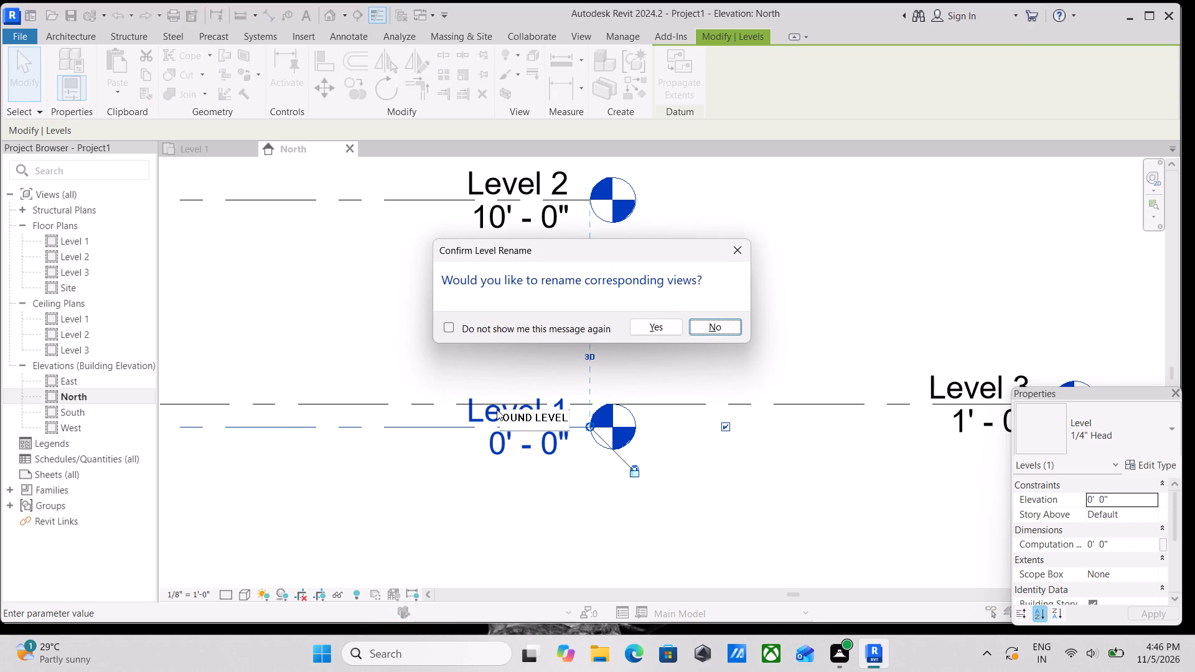
click(647, 329)
scroll(601, 333, down, 3)
middle_drag(605, 335, 631, 355)
scroll(739, 296, down, 3)
key(Escape)
scroll(881, 357, up, 2)
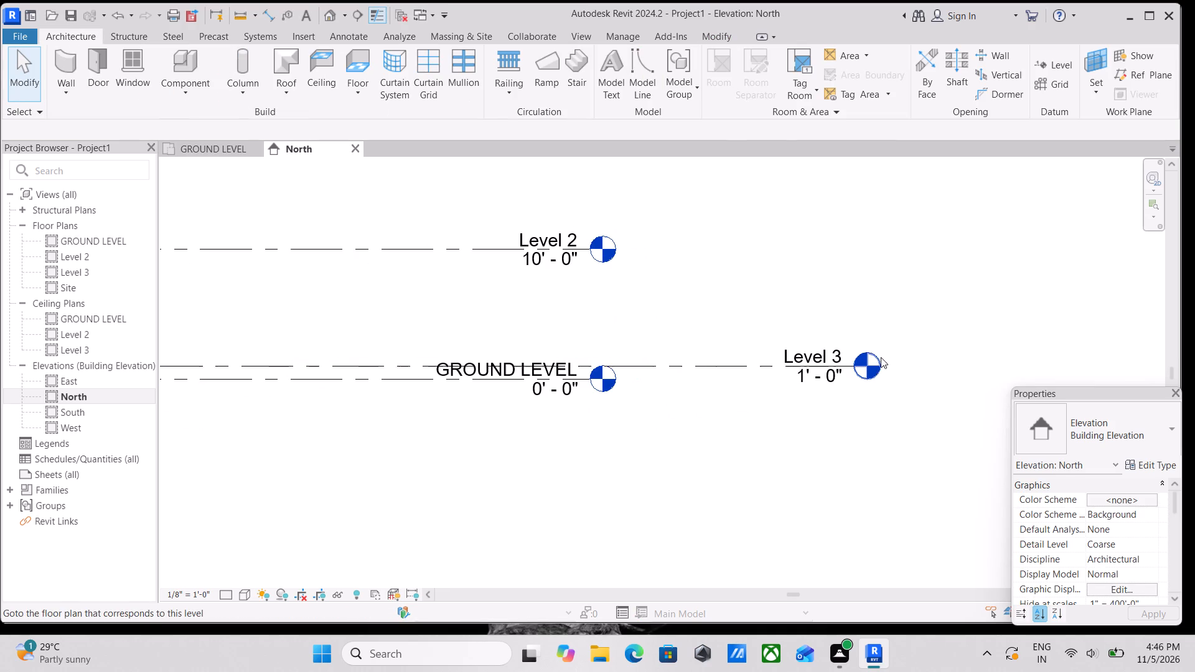
Rename Level 3 to GROUND FLOOR and rename its corresponding views as well.
double_click(828, 347)
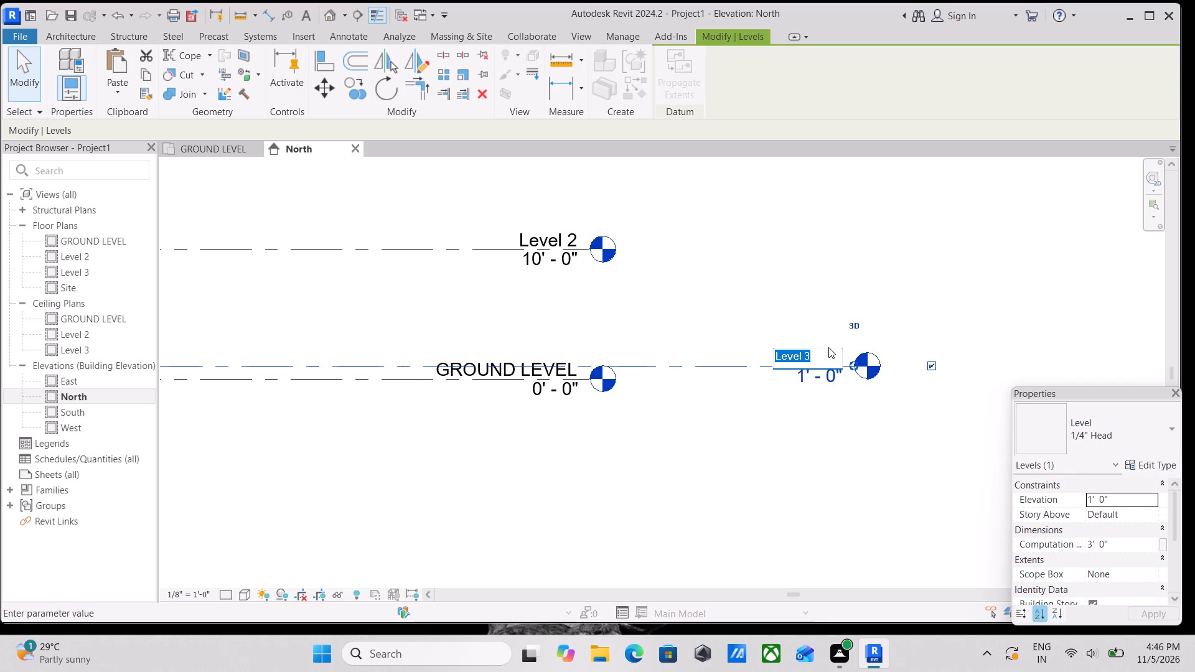
text(GR)
text(OUND)
key(space)
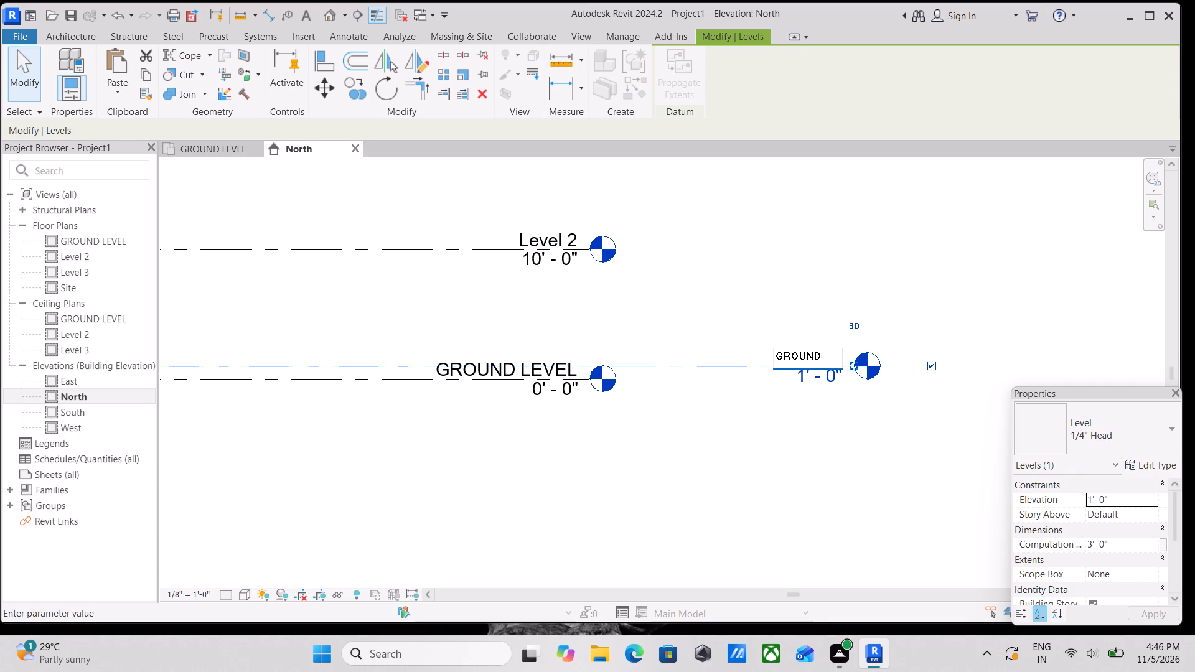
text(FLOOR)
key(Return)
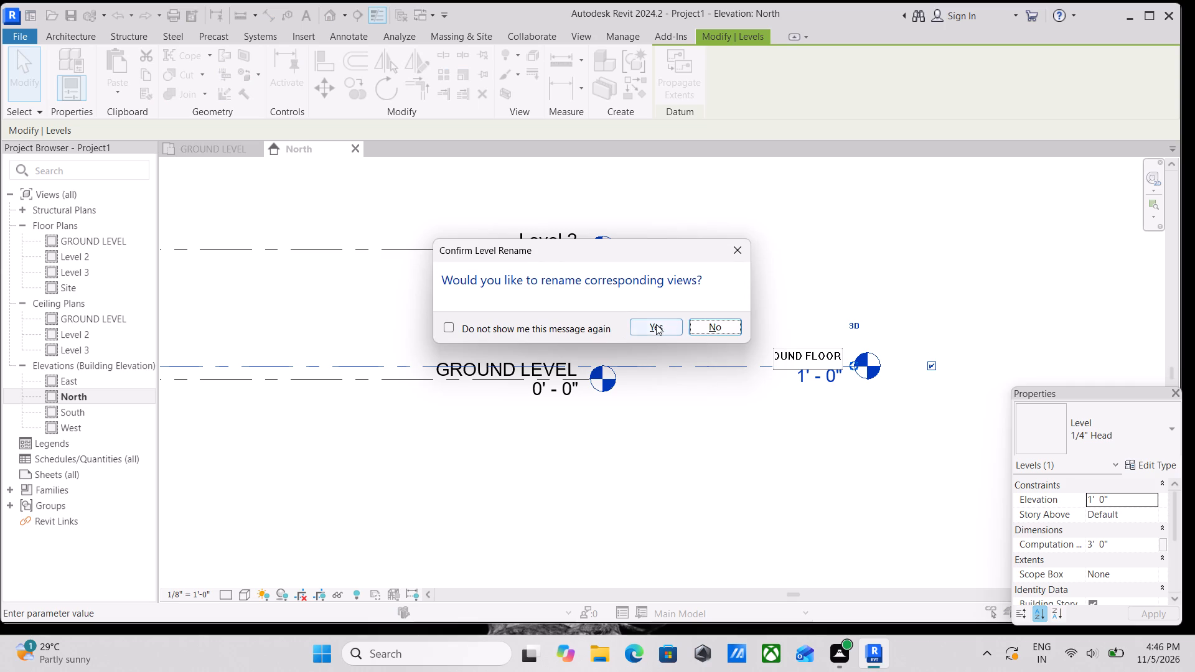
click(659, 324)
middle_drag(417, 314, 705, 326)
scroll(495, 356, down, 2)
key(Escape)
Place an aligned dimension between the Level 2 and GROUND FLOOR lines in the North elevation.
middle_drag(502, 358, 588, 383)
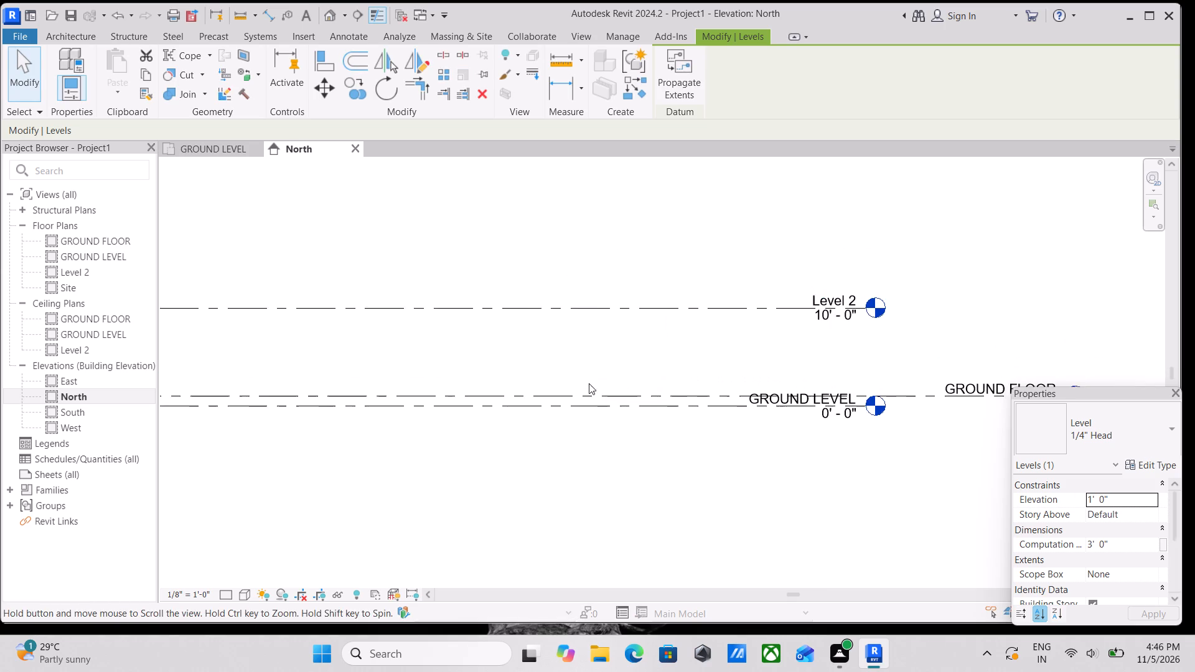
middle_drag(421, 368, 583, 386)
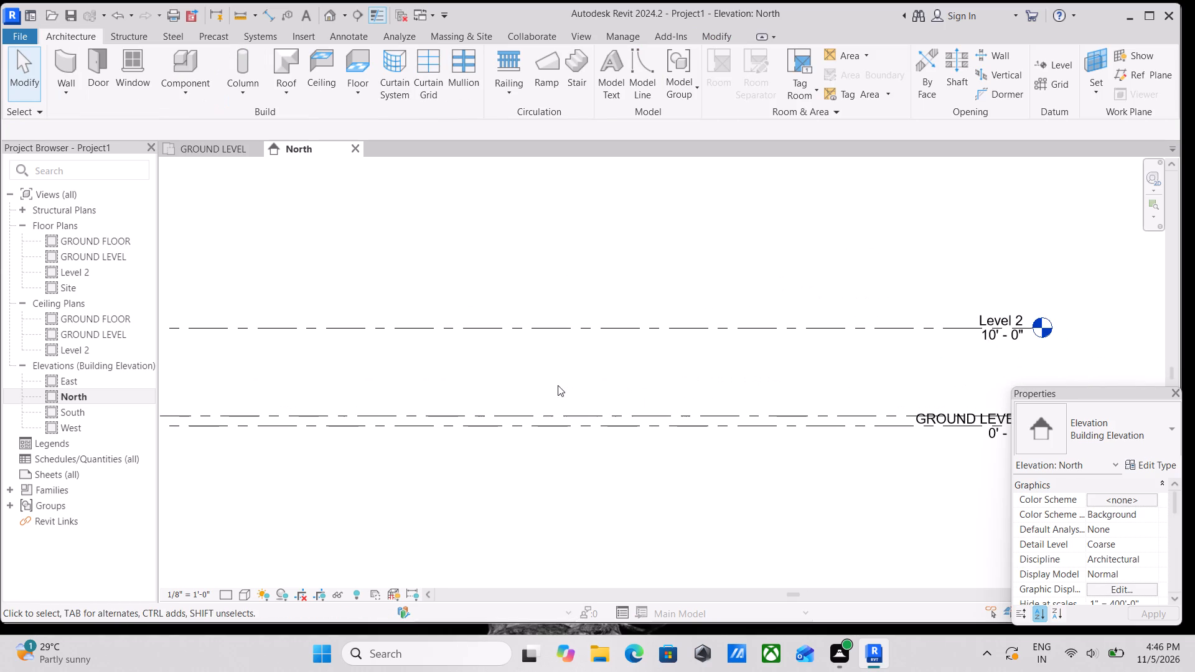
text(DI)
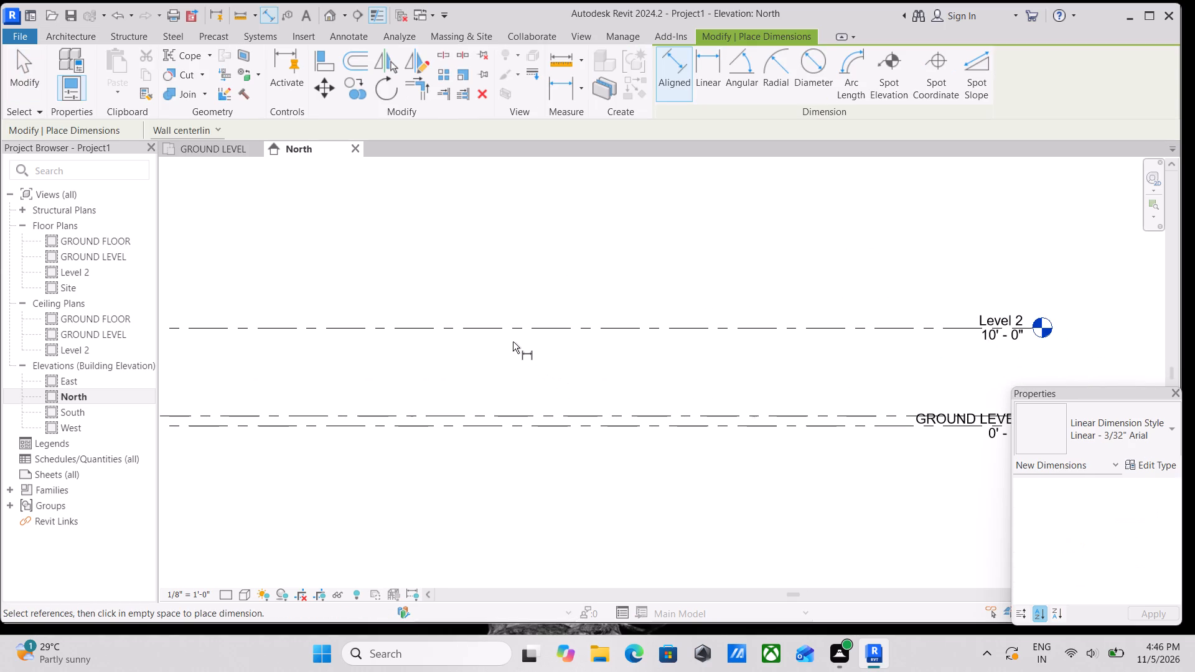
click(515, 331)
click(517, 414)
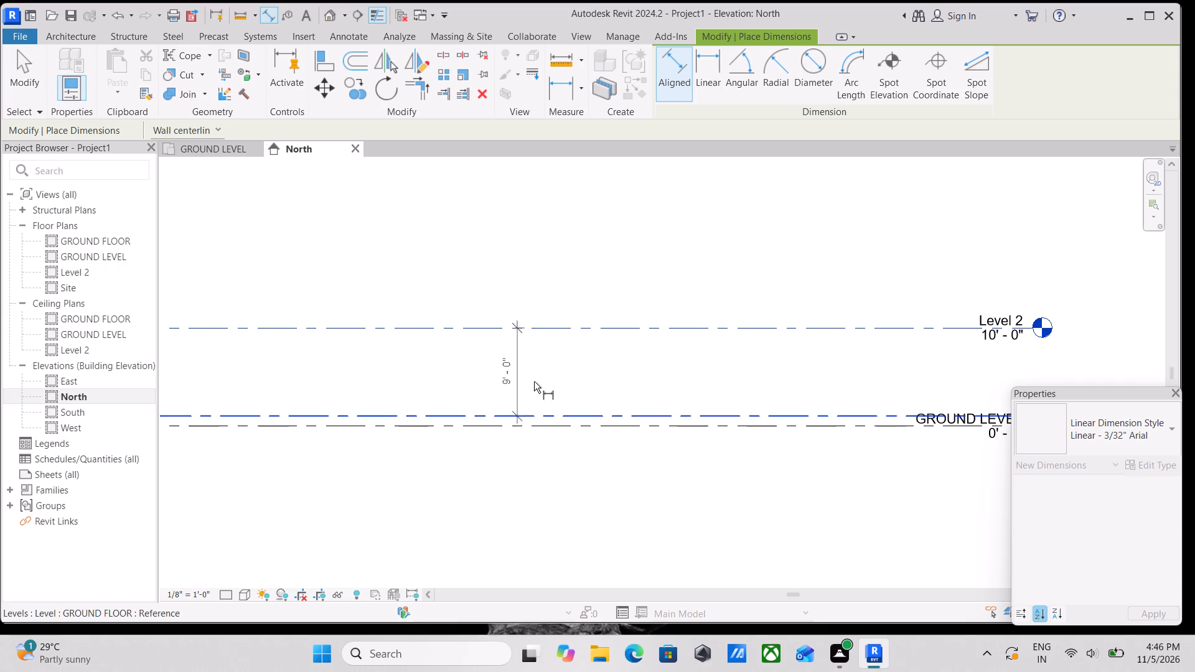
click(524, 360)
key(Escape)
key(Escape)
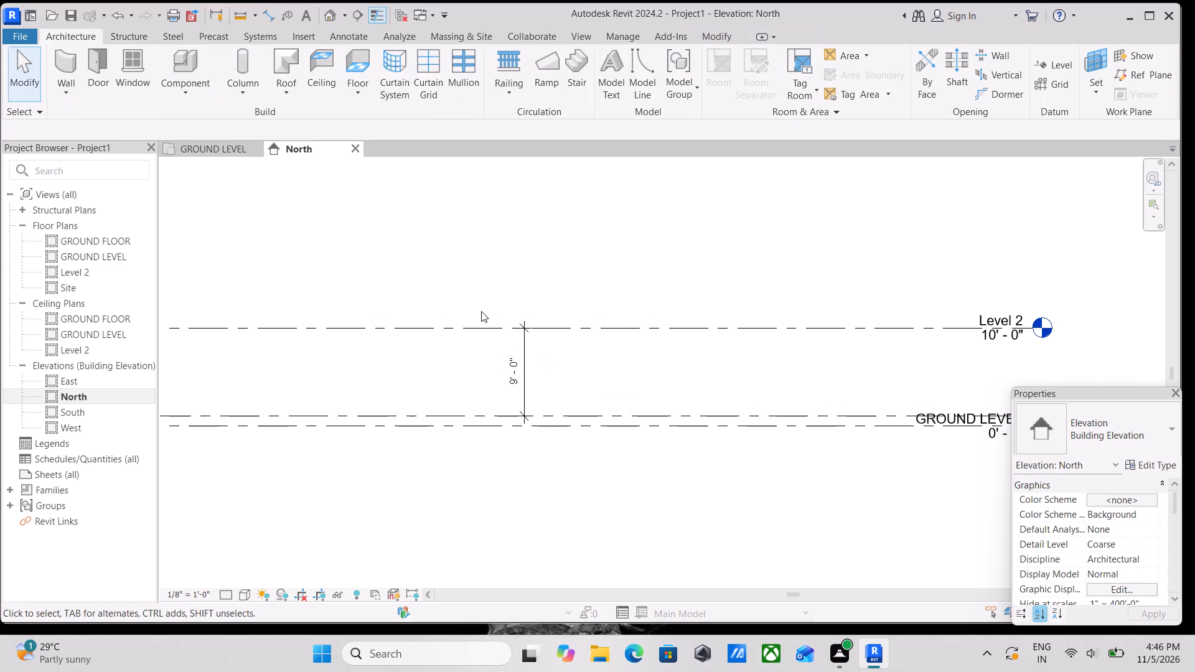
key(Escape)
Move Level 2 by setting its dimension above GROUND FLOOR to 10'.
scroll(489, 311, down, 1)
click(475, 330)
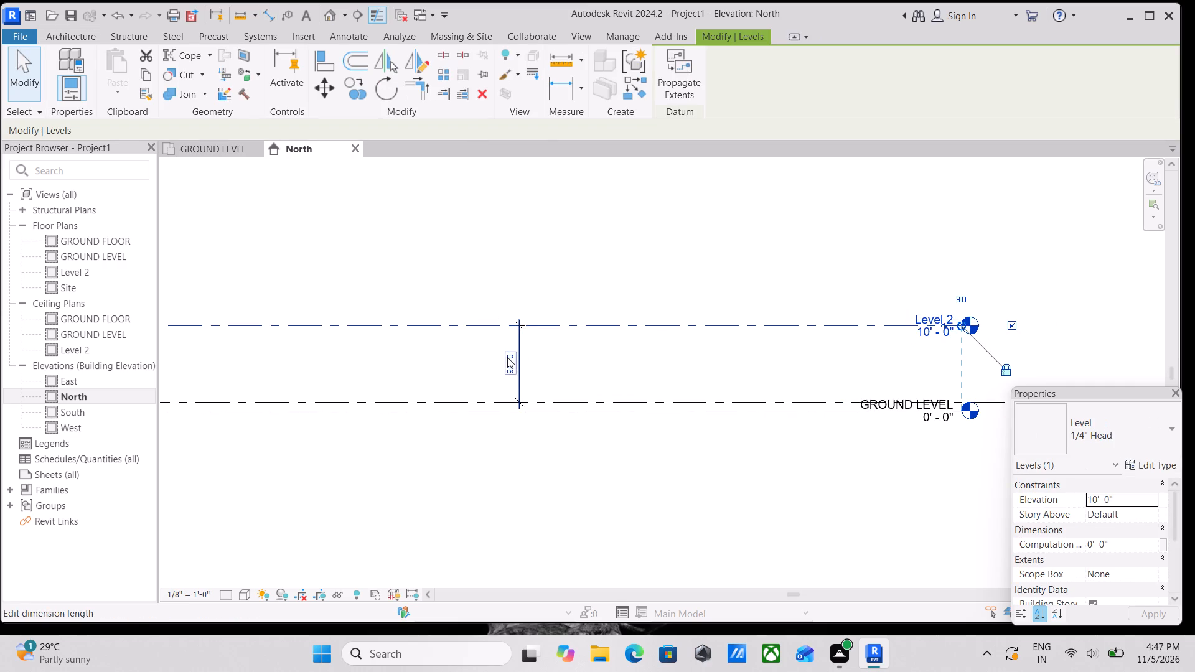
click(507, 357)
text(10')
key(Return)
key(Escape)
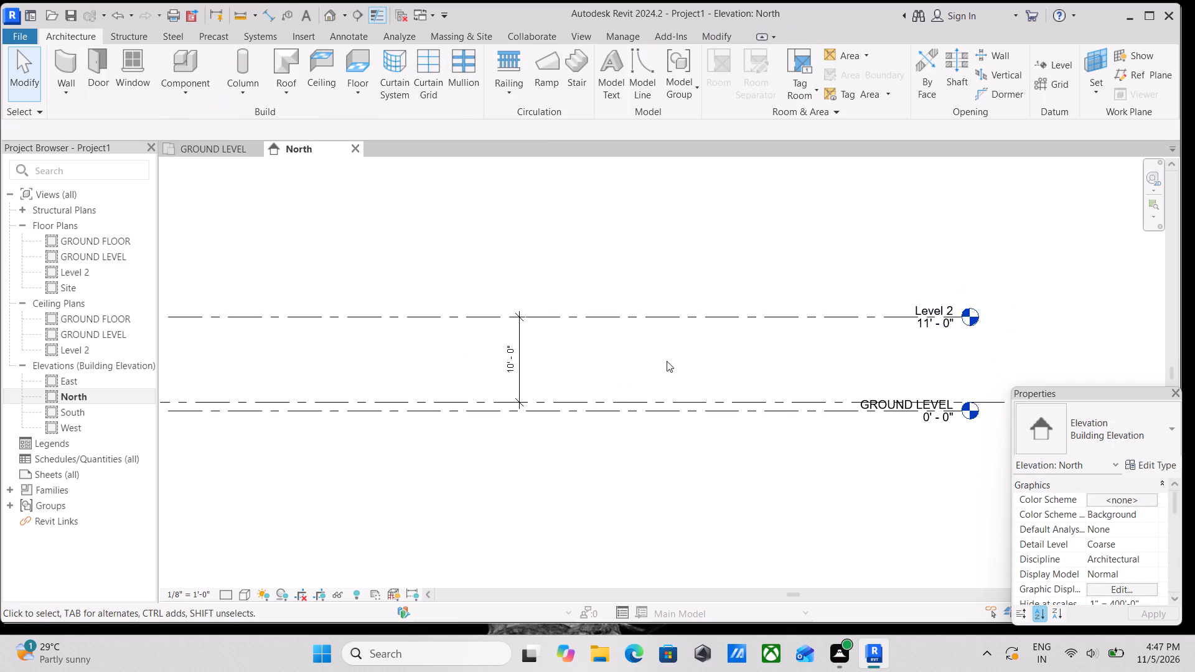
Rename Level 2 to FIRST FLR and rename its corresponding views as well.
scroll(673, 358, down, 2)
middle_drag(687, 358, 532, 373)
scroll(721, 332, up, 2)
double_click(723, 335)
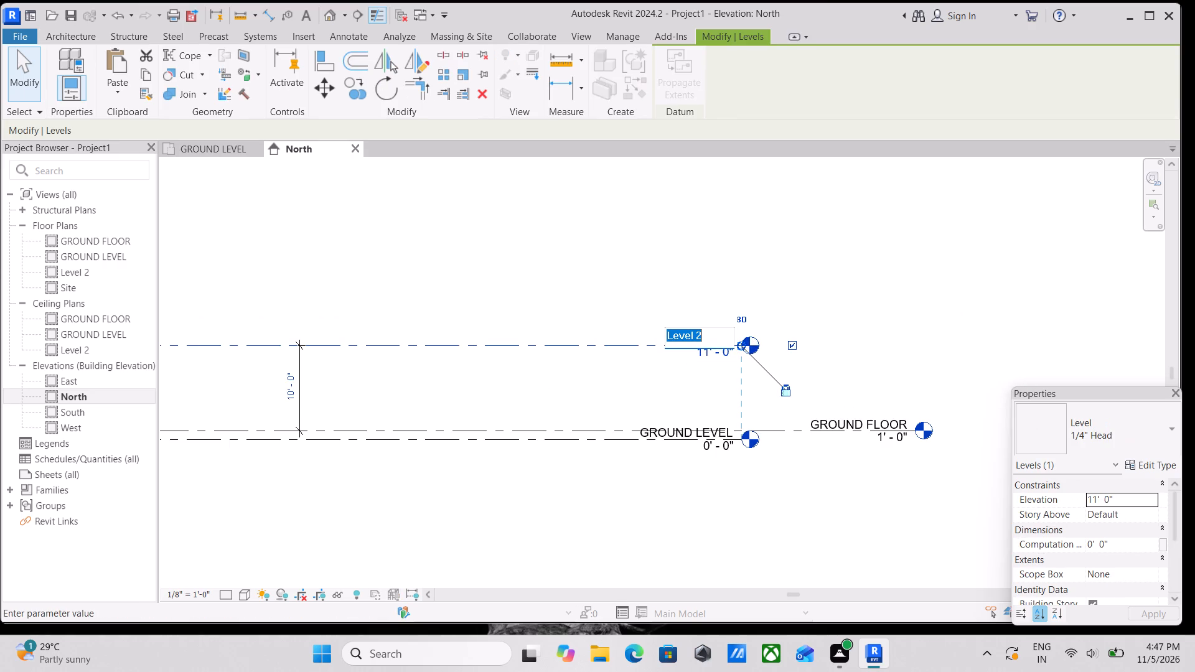
text(FIR)
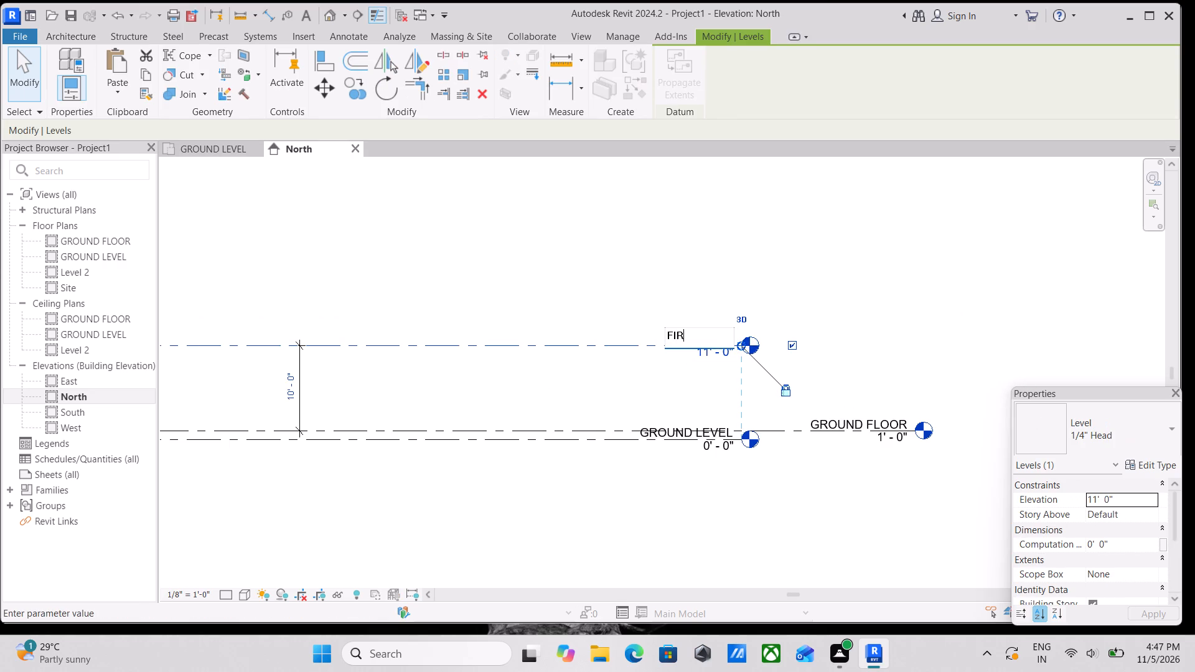
text(ST)
key(space)
text(DLR)
key(BackSpace)
key(BackSpace)
key(BackSpace)
text(FLR)
key(Return)
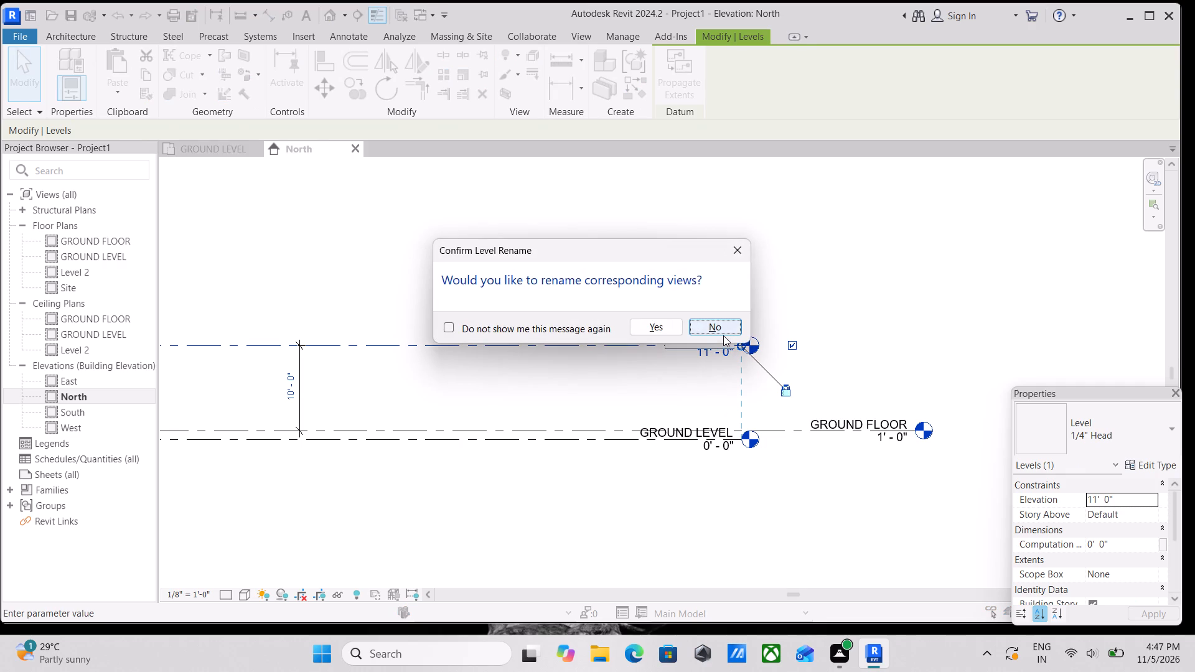
click(649, 324)
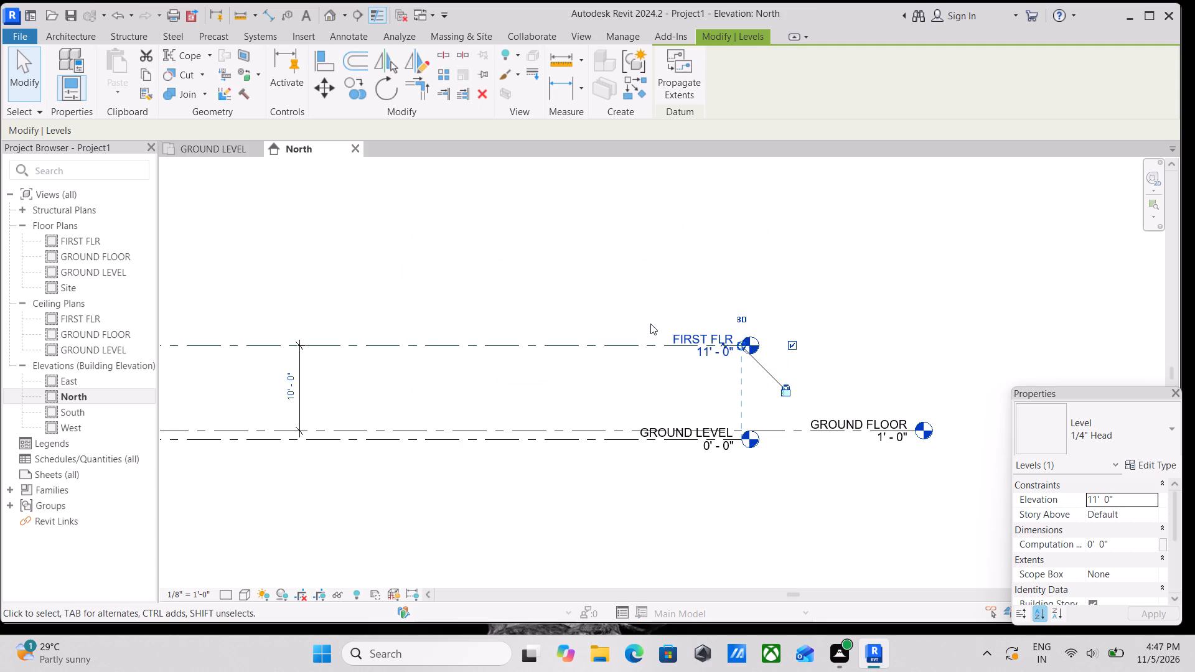
key(Escape)
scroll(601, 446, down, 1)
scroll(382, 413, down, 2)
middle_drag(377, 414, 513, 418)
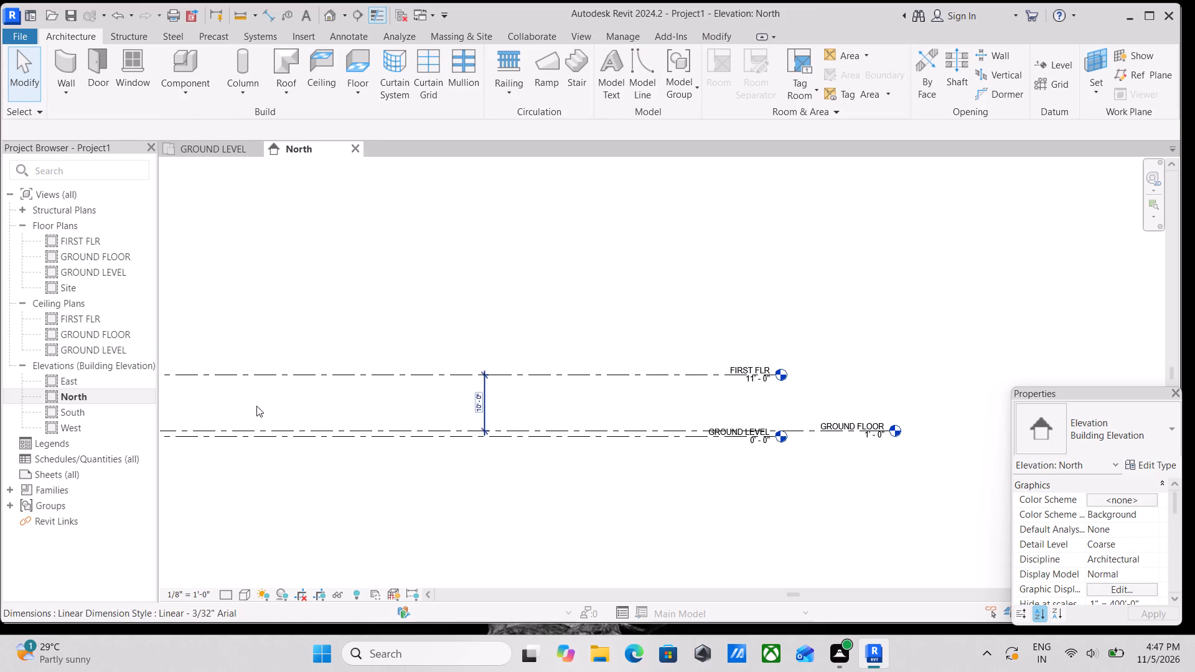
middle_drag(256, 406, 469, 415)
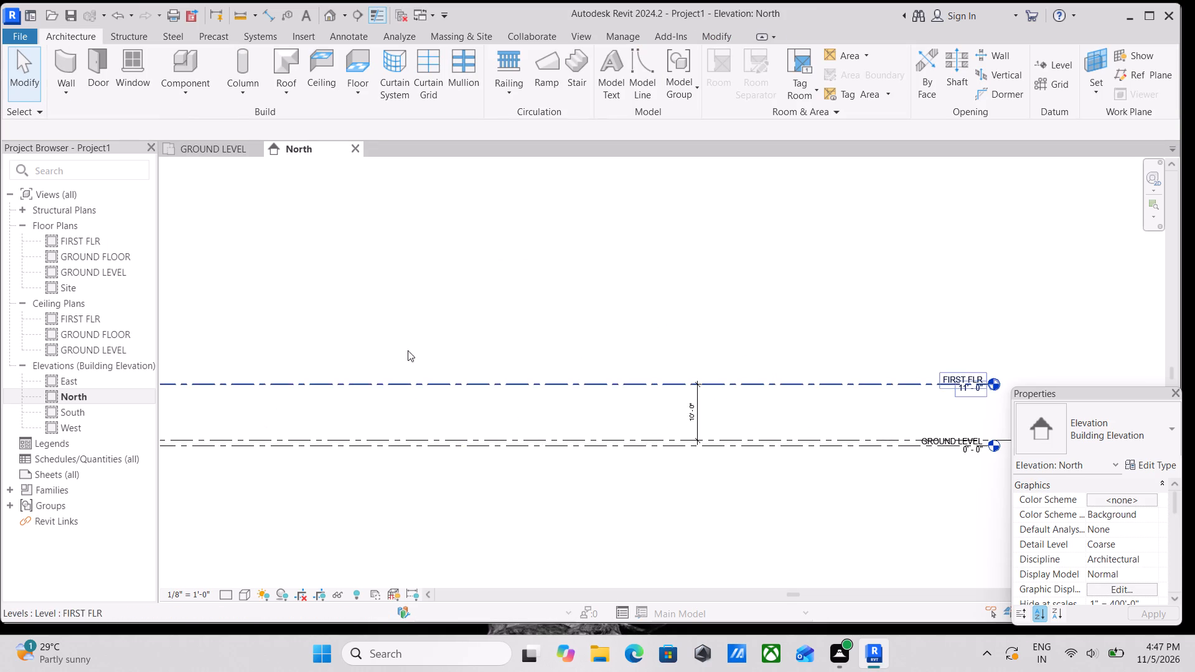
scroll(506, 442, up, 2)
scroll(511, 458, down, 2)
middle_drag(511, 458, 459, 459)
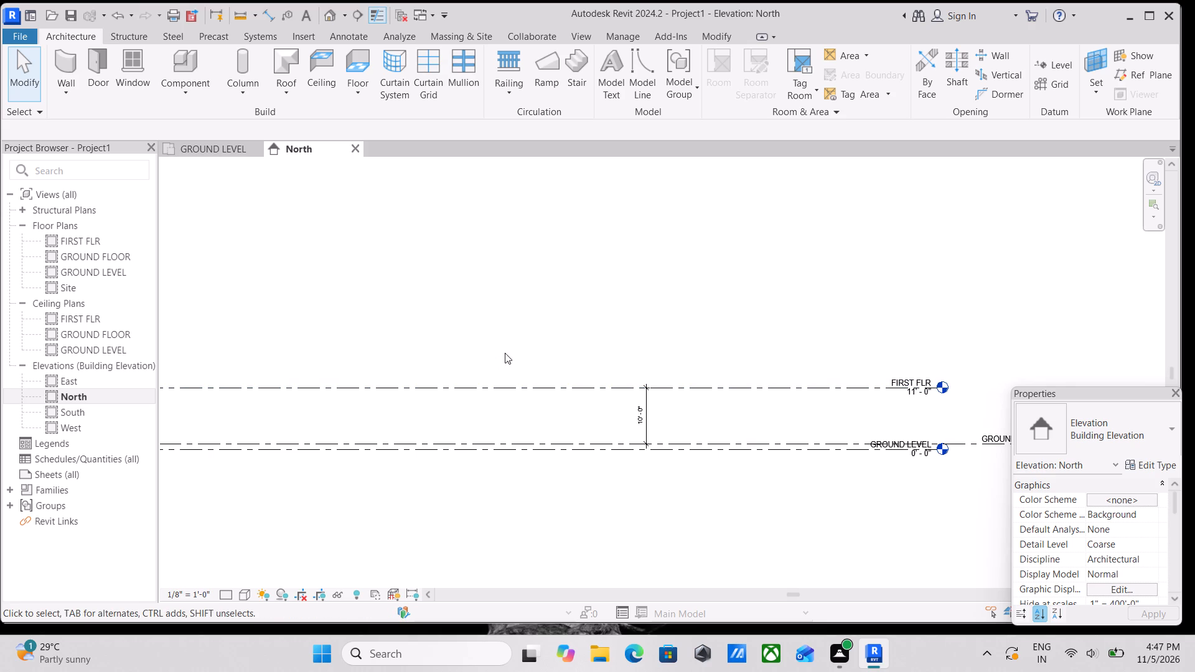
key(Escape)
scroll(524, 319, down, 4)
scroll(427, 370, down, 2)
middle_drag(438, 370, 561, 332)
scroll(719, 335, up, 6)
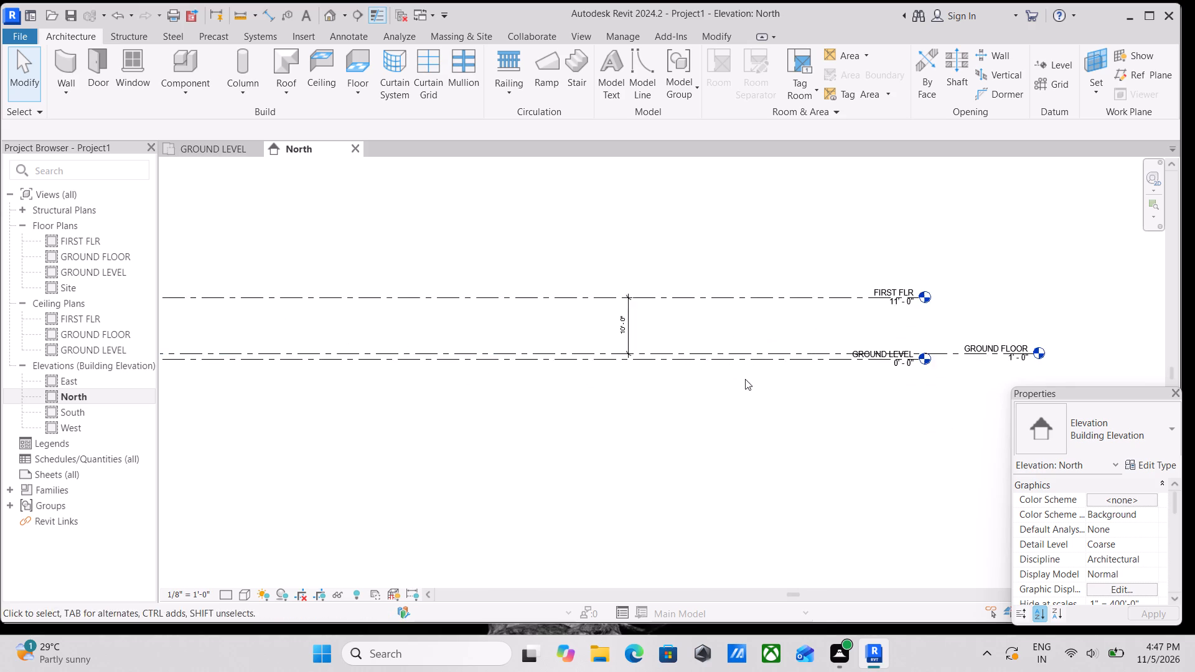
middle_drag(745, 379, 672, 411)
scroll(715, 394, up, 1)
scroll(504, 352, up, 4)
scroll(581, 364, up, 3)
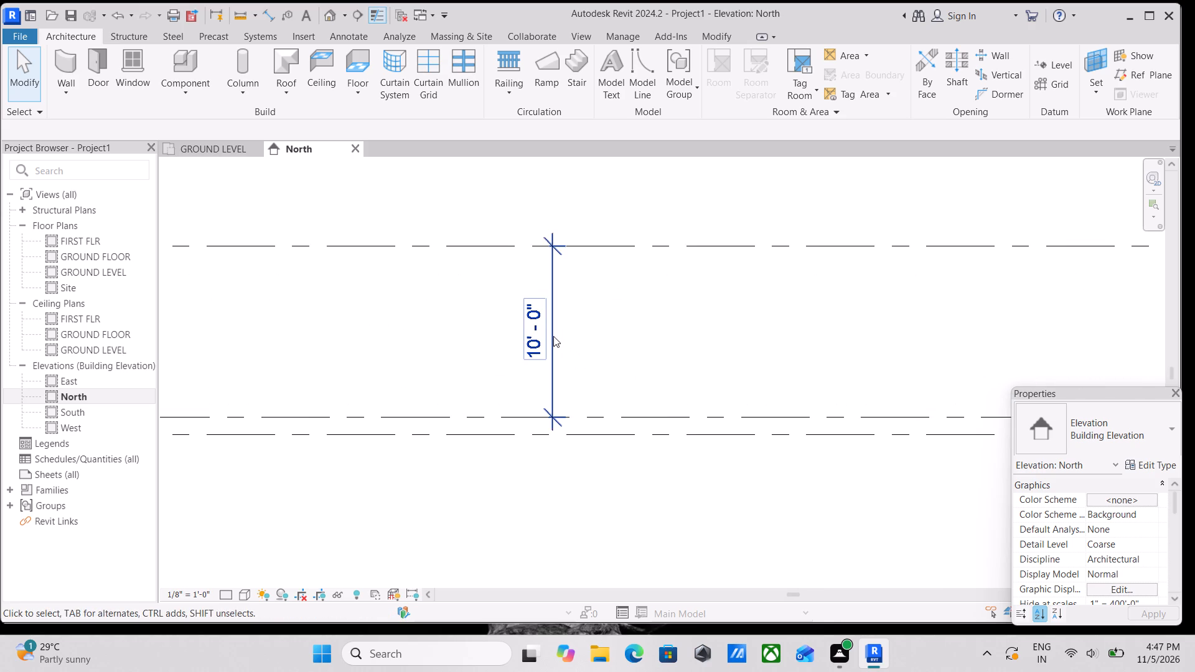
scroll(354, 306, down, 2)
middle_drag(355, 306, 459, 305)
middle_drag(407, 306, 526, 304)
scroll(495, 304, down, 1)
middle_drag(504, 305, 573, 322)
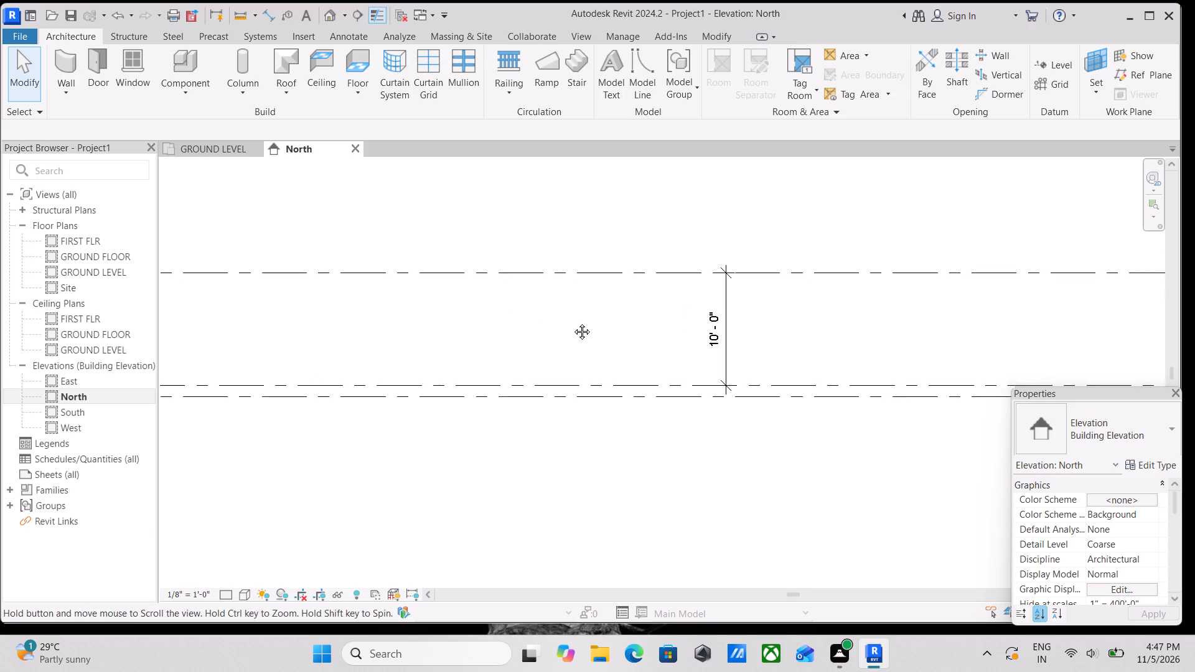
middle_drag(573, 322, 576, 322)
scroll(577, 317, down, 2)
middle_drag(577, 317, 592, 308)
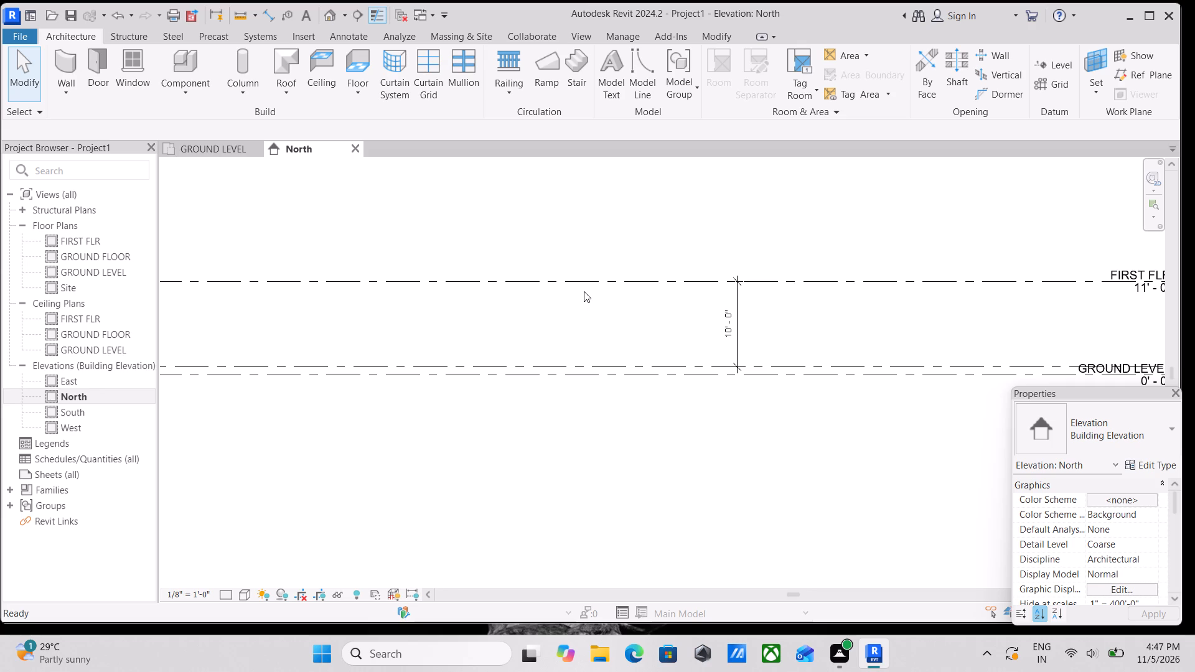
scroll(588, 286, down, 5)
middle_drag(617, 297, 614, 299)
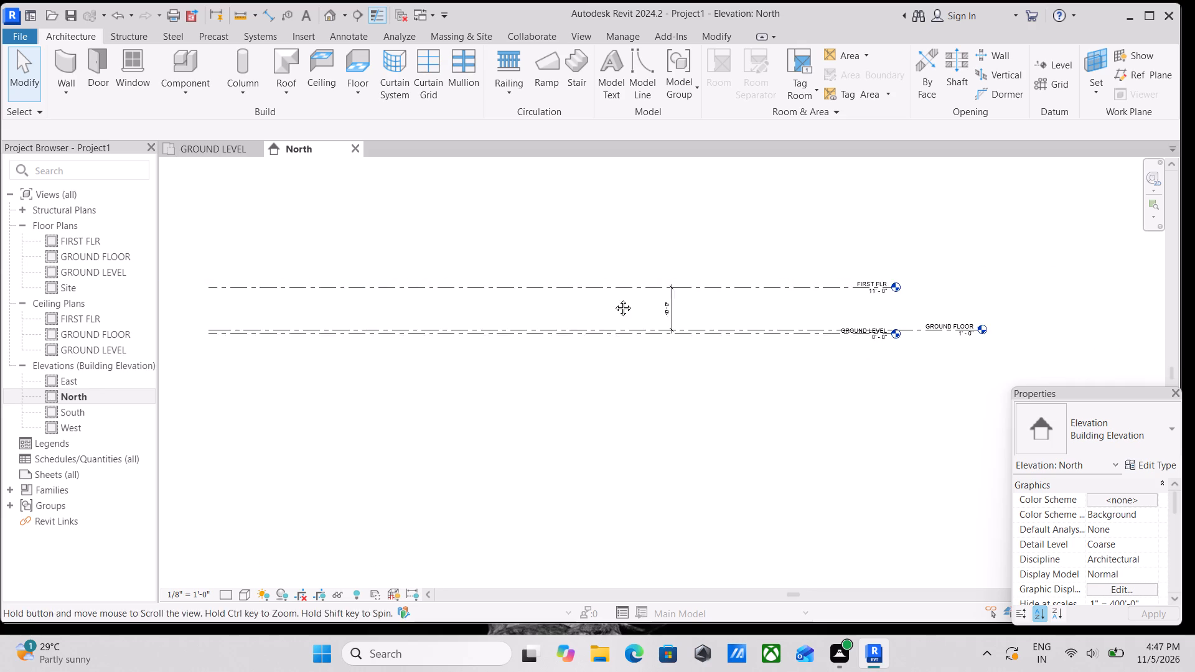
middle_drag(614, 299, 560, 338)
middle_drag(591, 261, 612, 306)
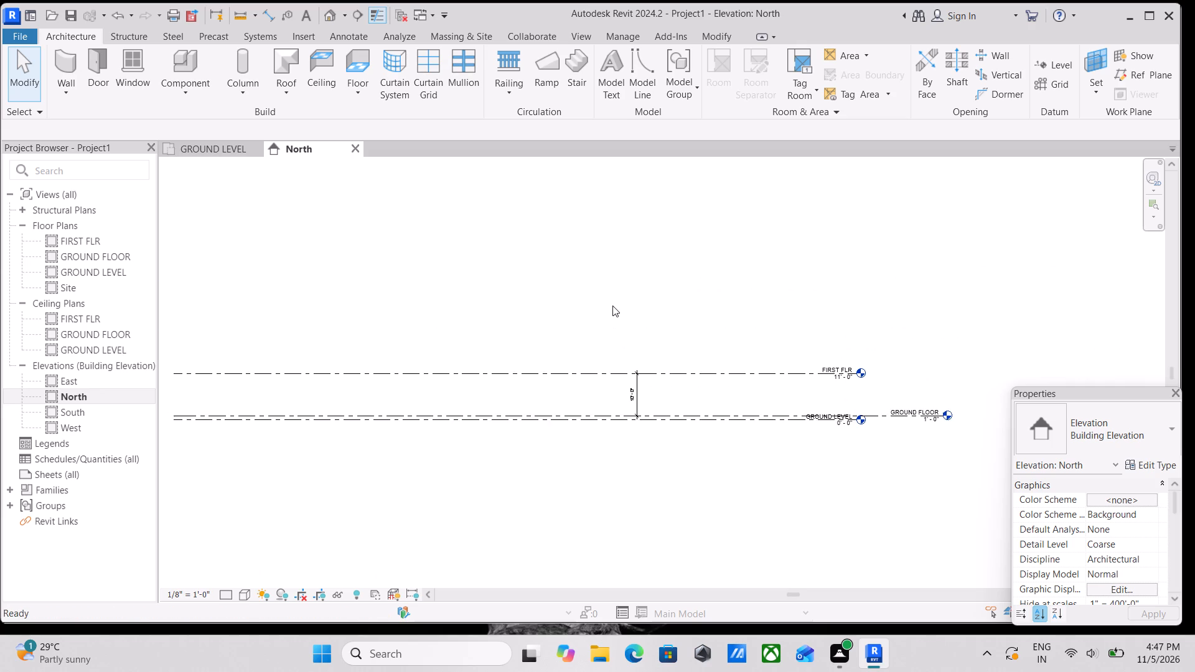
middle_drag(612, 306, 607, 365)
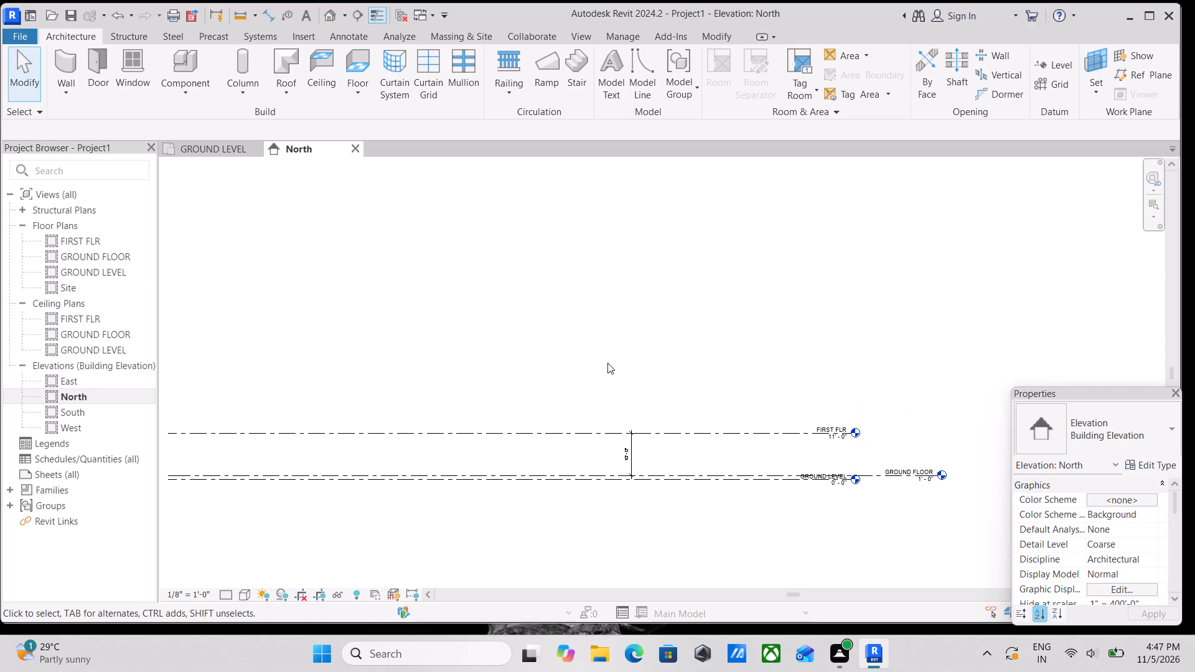
Add a level 10' above FIRST FLR by picking the FIRST FLR line with a 10' offset.
scroll(599, 434, up, 3)
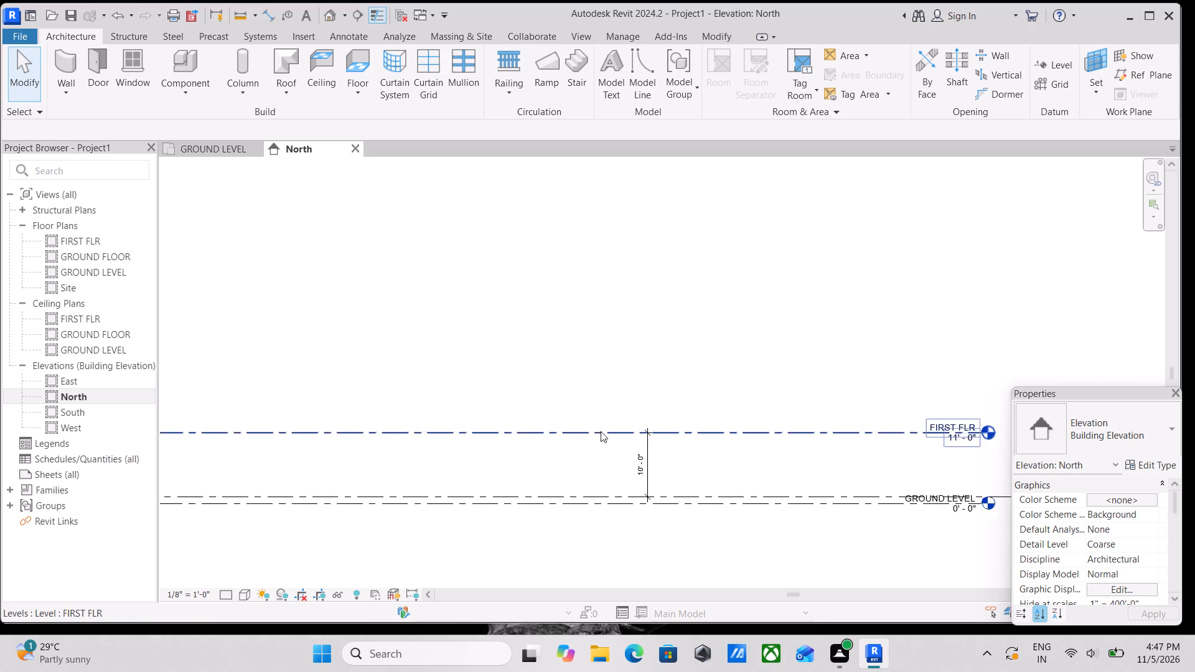
scroll(624, 401, up, 1)
text(LL)
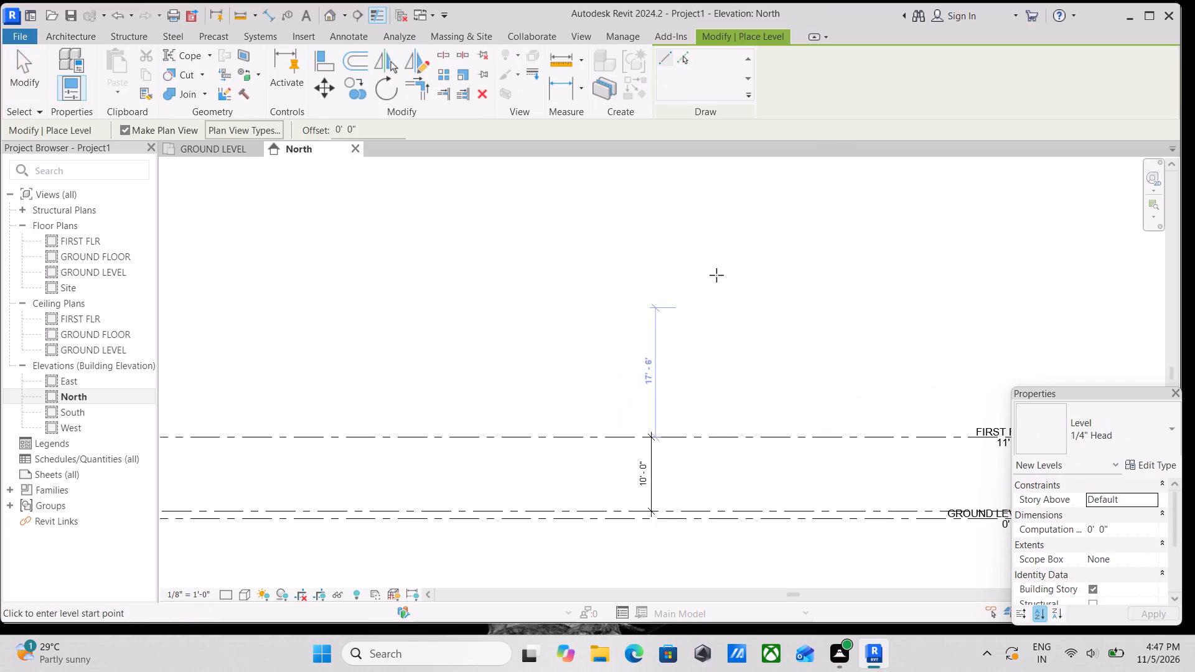
click(687, 58)
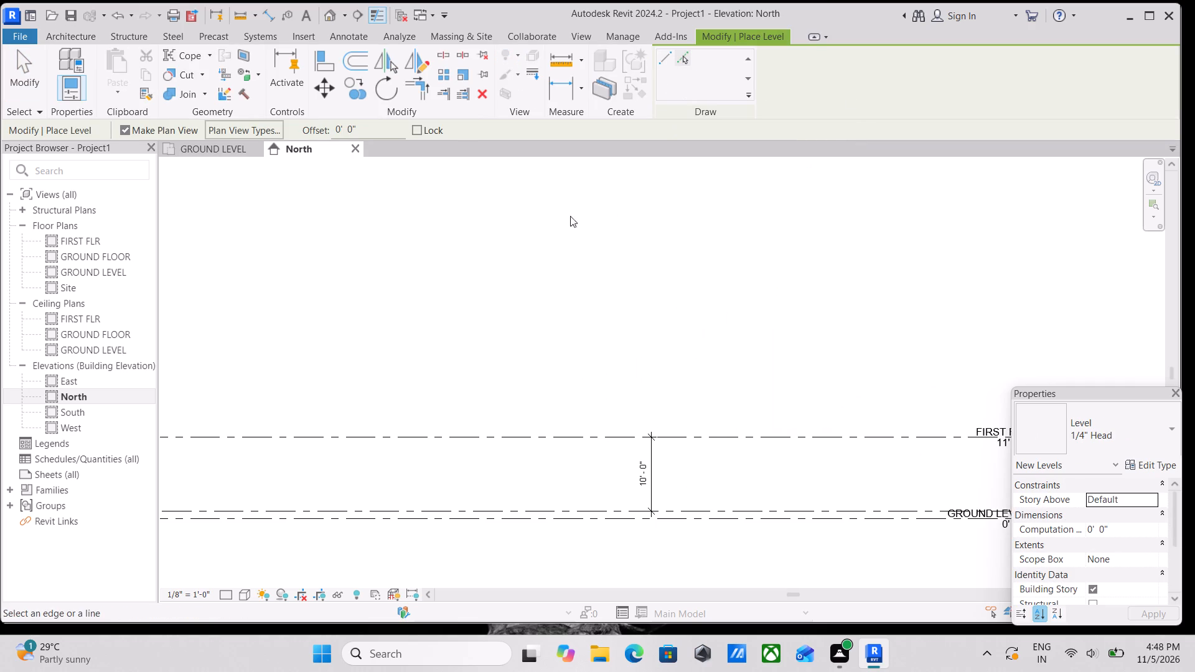
drag(368, 129, 298, 136)
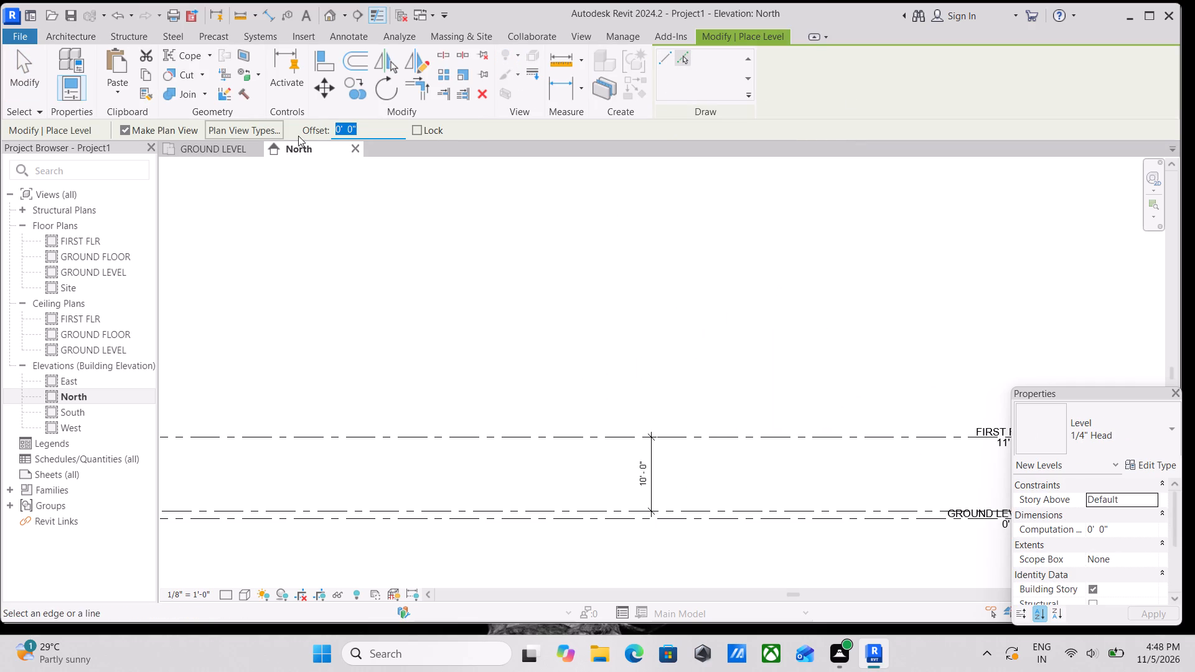
text(10')
key(Return)
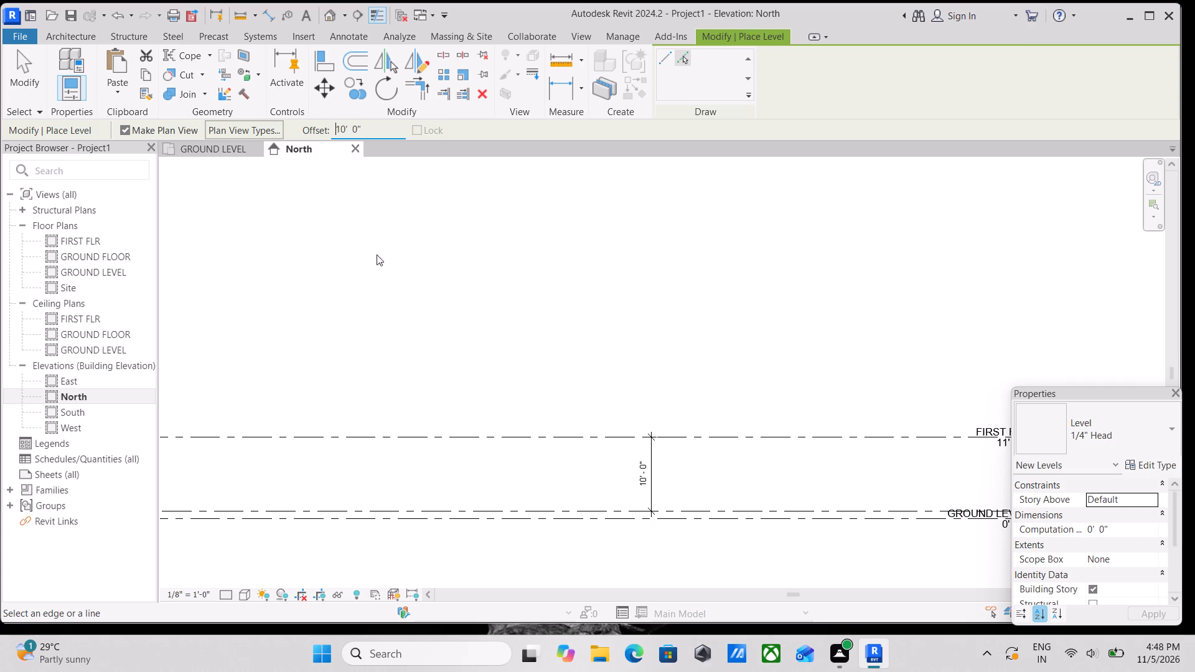
click(538, 436)
scroll(670, 322, down, 2)
middle_drag(670, 322, 586, 315)
key(Escape)
key(Escape)
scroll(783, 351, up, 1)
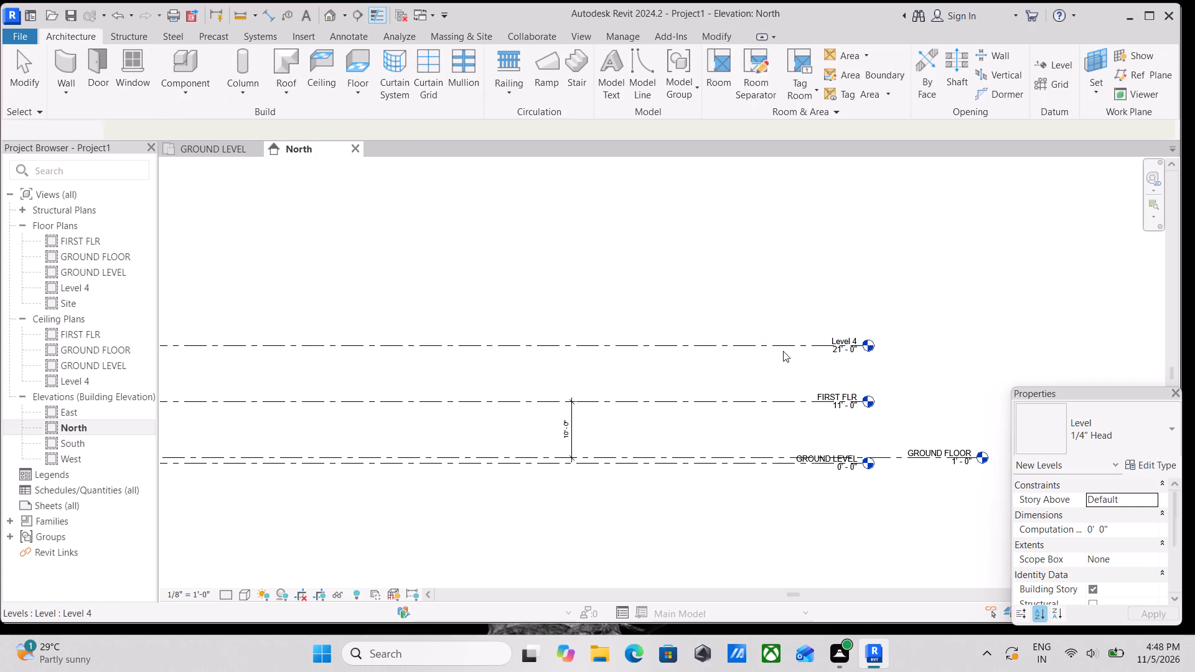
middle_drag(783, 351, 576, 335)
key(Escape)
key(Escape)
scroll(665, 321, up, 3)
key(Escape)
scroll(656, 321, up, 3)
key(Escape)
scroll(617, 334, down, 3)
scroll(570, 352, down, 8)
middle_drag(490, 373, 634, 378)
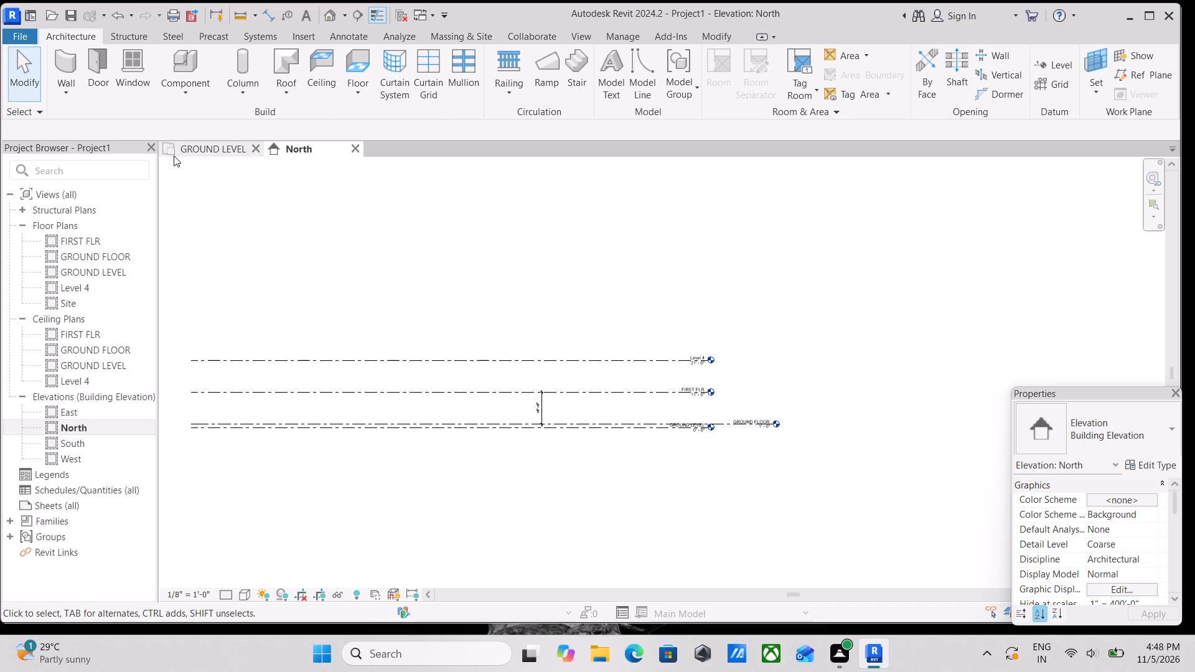
Switch to the GROUND LEVEL floor plan view.
double_click(206, 147)
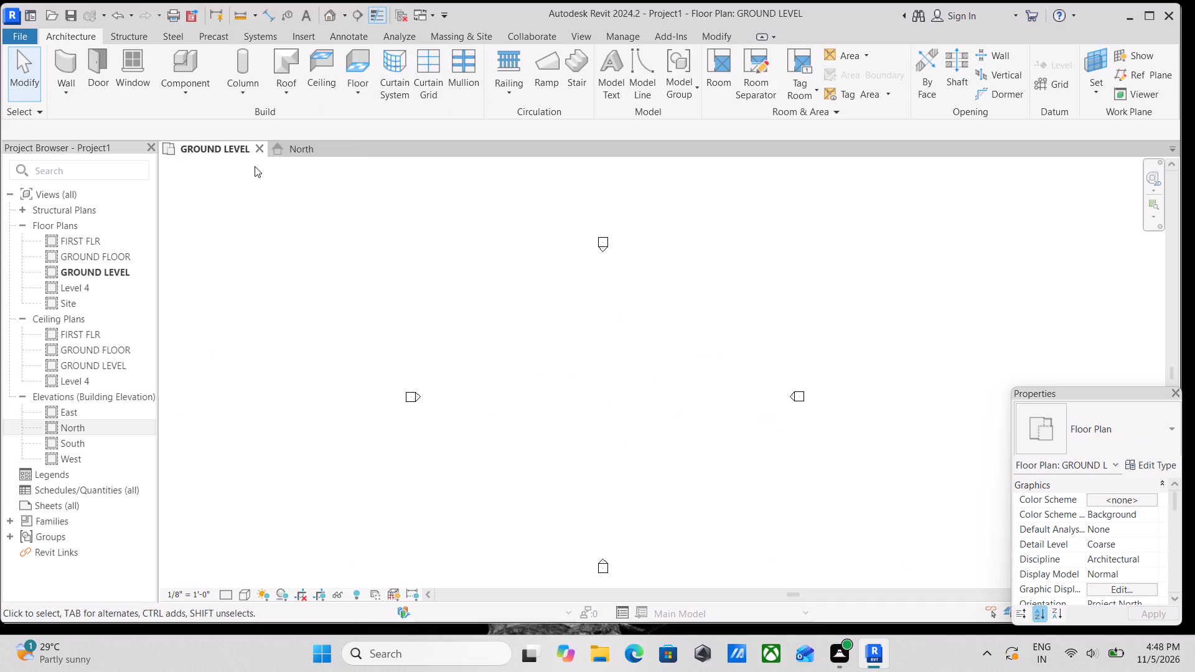
Open the GROUND FLOOR floor plan view.
double_click(75, 254)
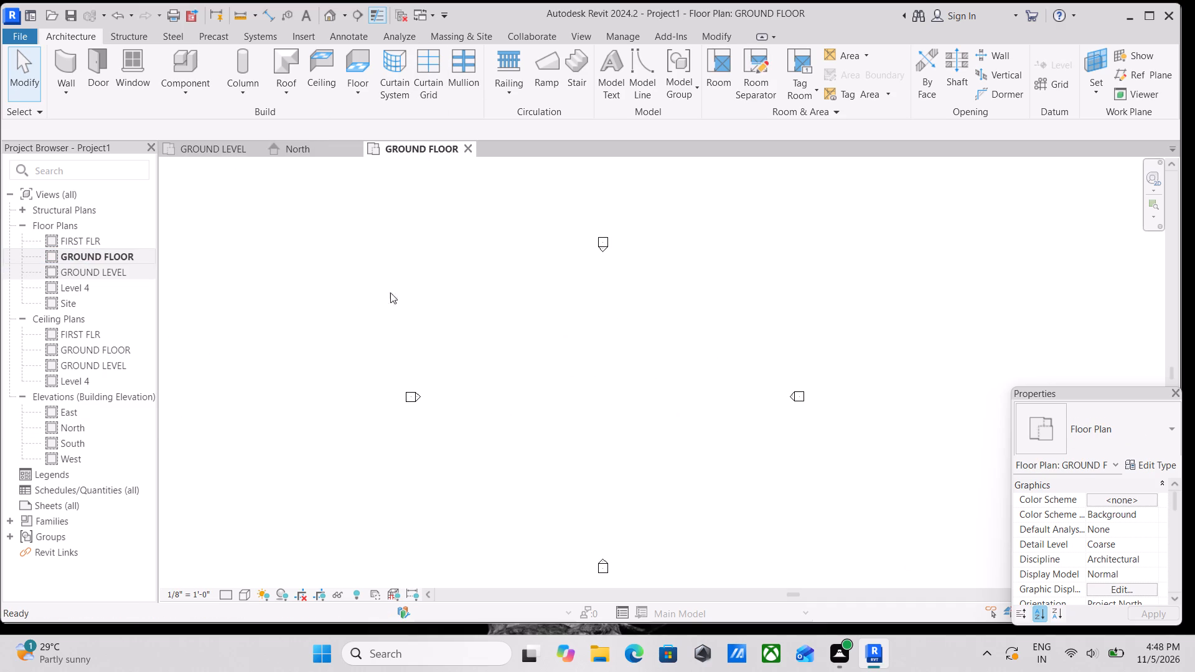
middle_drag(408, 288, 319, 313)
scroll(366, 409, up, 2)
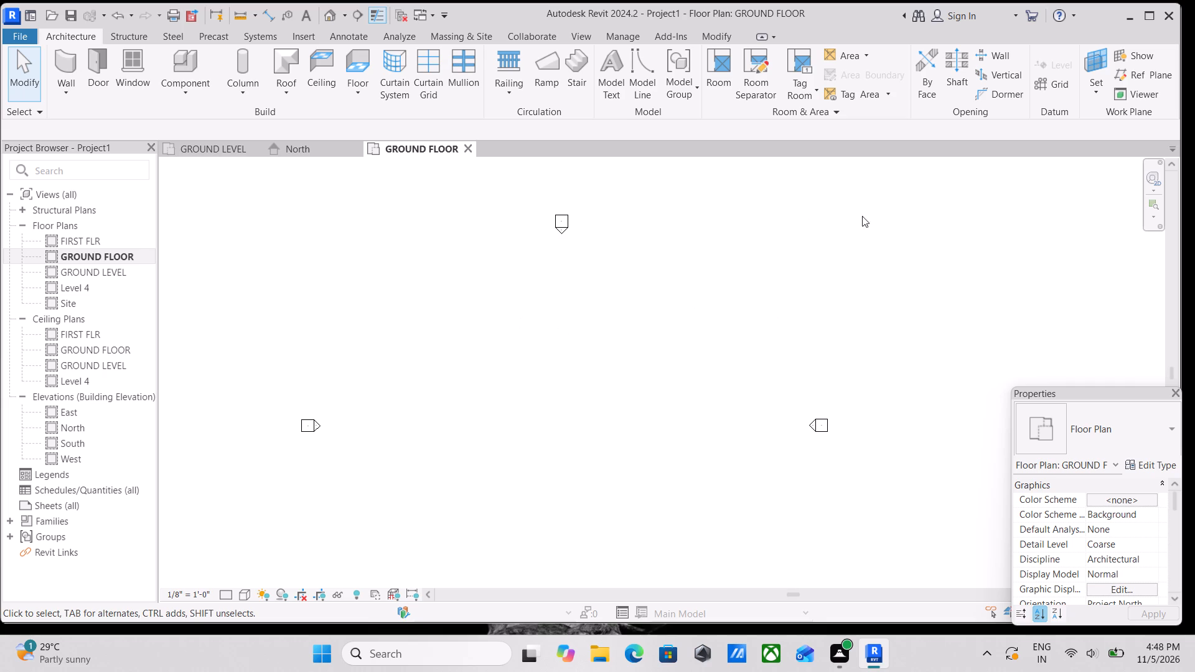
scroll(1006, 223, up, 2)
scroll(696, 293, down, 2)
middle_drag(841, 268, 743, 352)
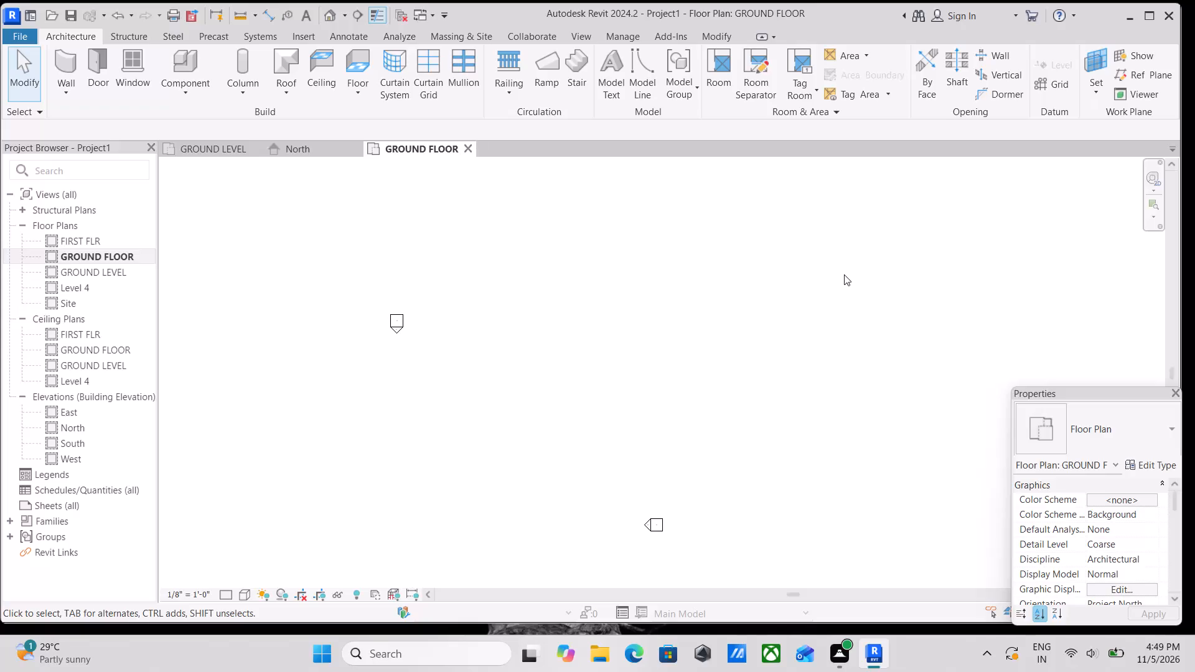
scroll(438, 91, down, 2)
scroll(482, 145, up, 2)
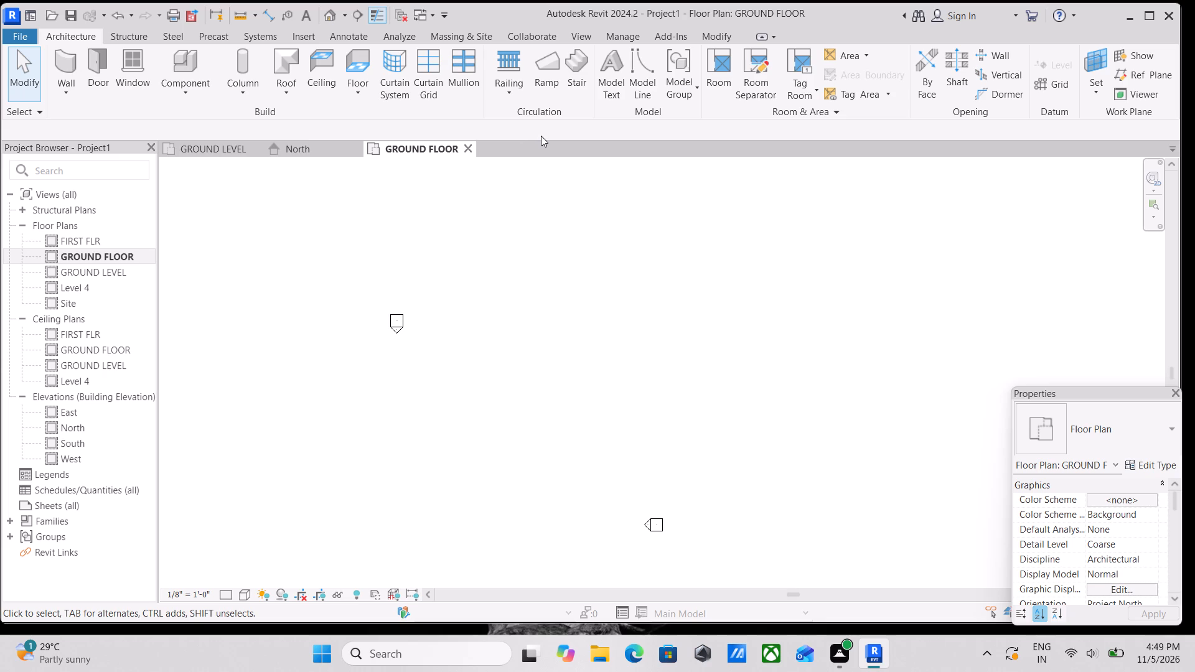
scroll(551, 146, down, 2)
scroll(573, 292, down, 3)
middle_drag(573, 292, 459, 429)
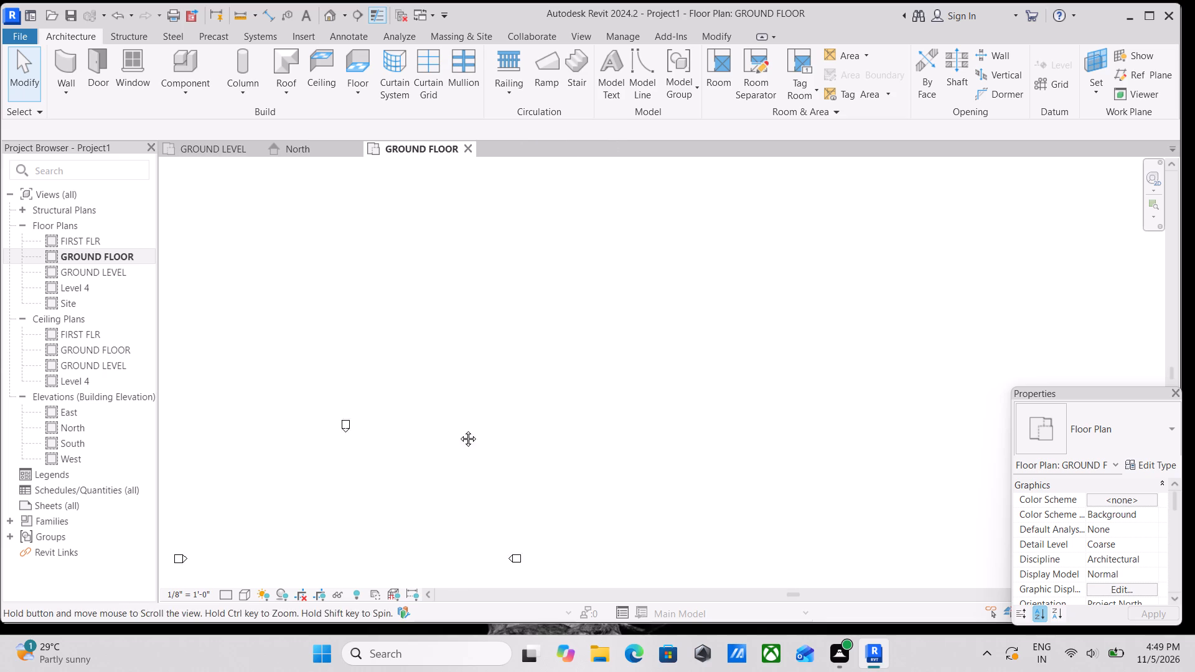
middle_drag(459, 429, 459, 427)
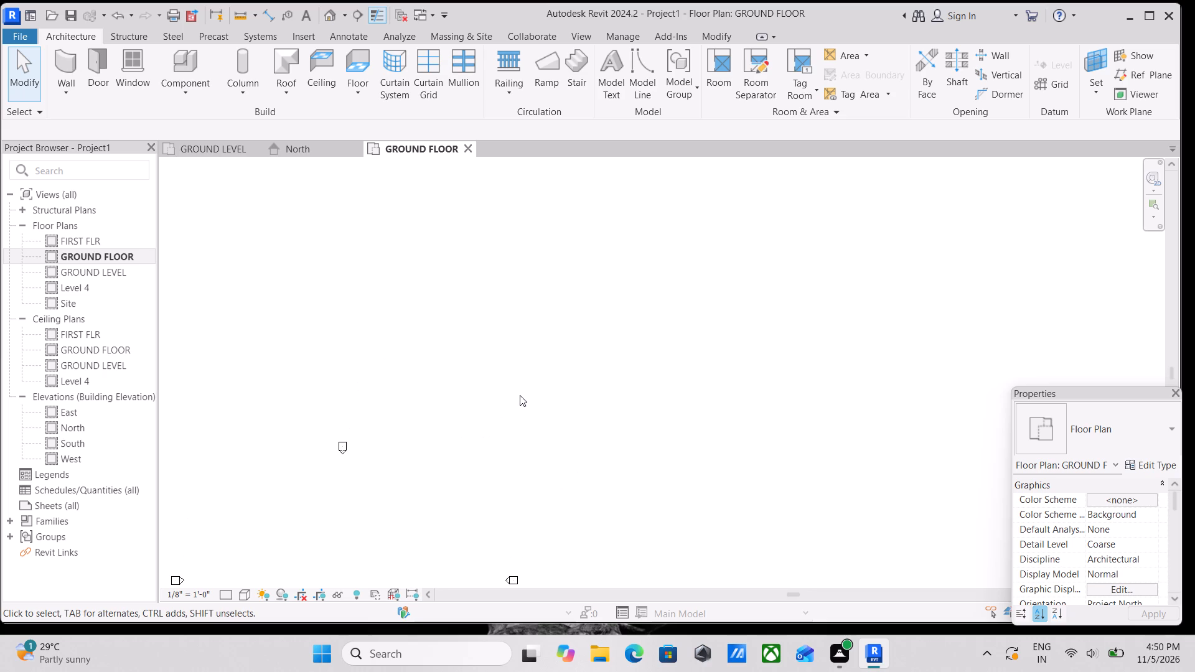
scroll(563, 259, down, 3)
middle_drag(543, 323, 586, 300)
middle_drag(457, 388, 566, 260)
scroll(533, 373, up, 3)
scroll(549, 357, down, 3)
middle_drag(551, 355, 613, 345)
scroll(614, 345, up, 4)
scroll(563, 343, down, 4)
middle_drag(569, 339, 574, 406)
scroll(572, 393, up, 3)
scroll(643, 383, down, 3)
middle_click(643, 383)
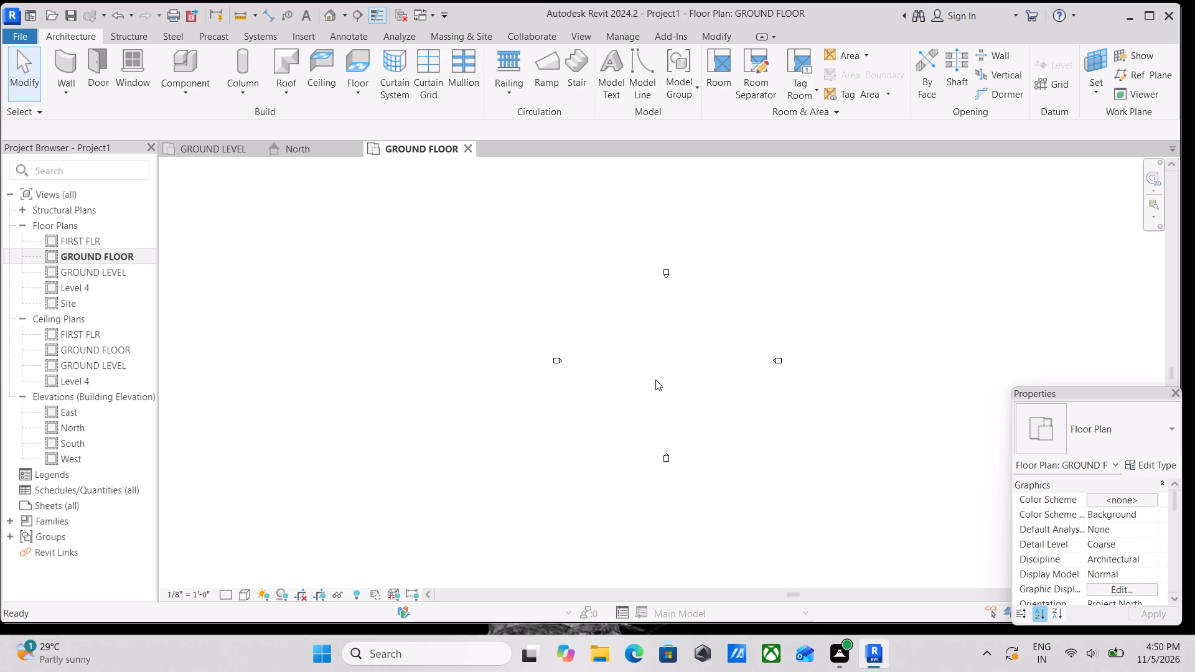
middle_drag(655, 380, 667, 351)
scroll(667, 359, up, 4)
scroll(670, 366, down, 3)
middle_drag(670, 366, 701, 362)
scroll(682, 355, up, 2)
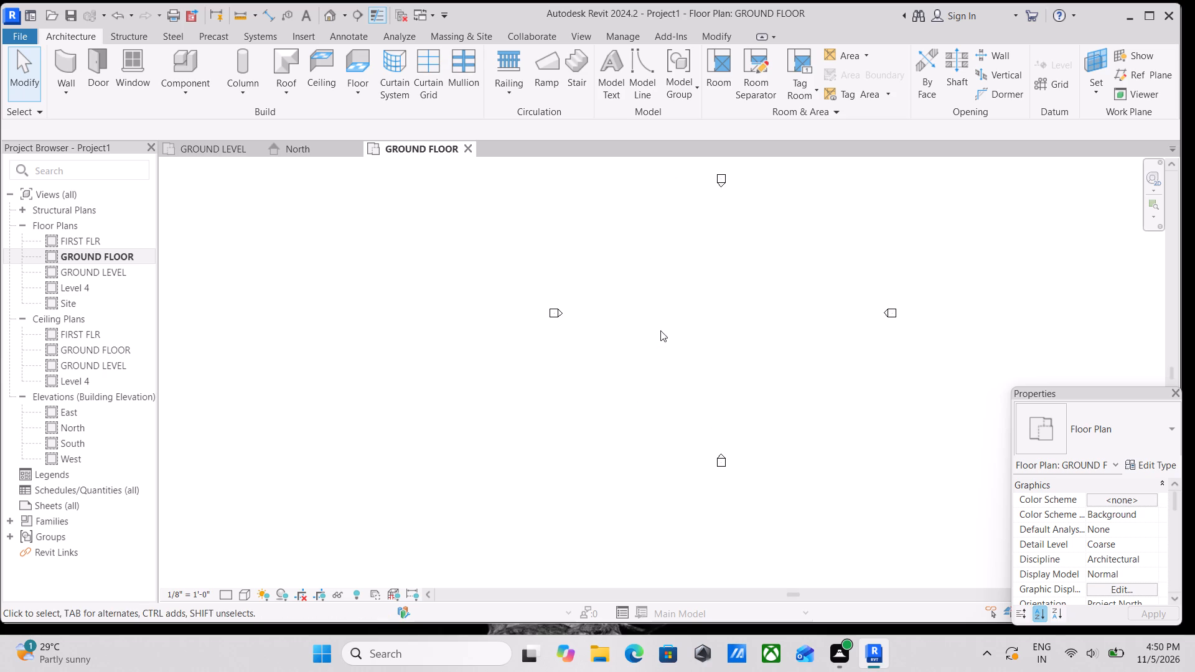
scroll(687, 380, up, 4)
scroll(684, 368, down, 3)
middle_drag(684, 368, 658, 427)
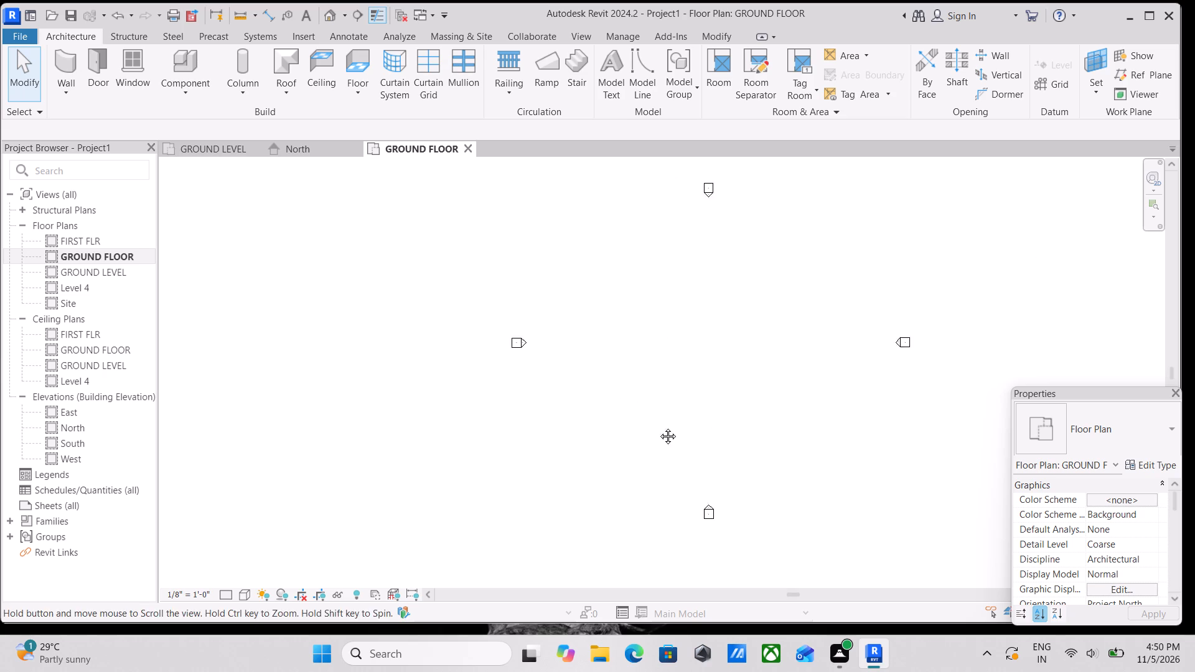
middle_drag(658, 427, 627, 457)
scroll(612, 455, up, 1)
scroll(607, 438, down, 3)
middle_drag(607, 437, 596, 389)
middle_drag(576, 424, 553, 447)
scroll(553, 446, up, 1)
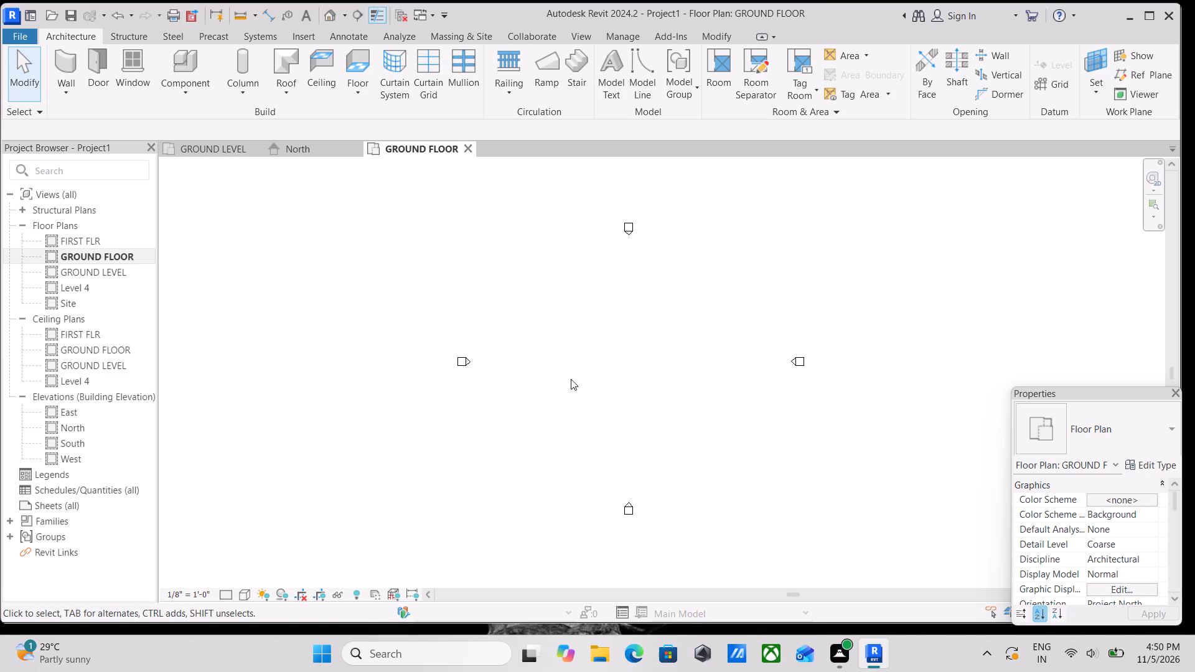
Start the Wall command and duplicate the Generic - 8" basic wall type as EXTERIOR WALL 9".
text(WA)
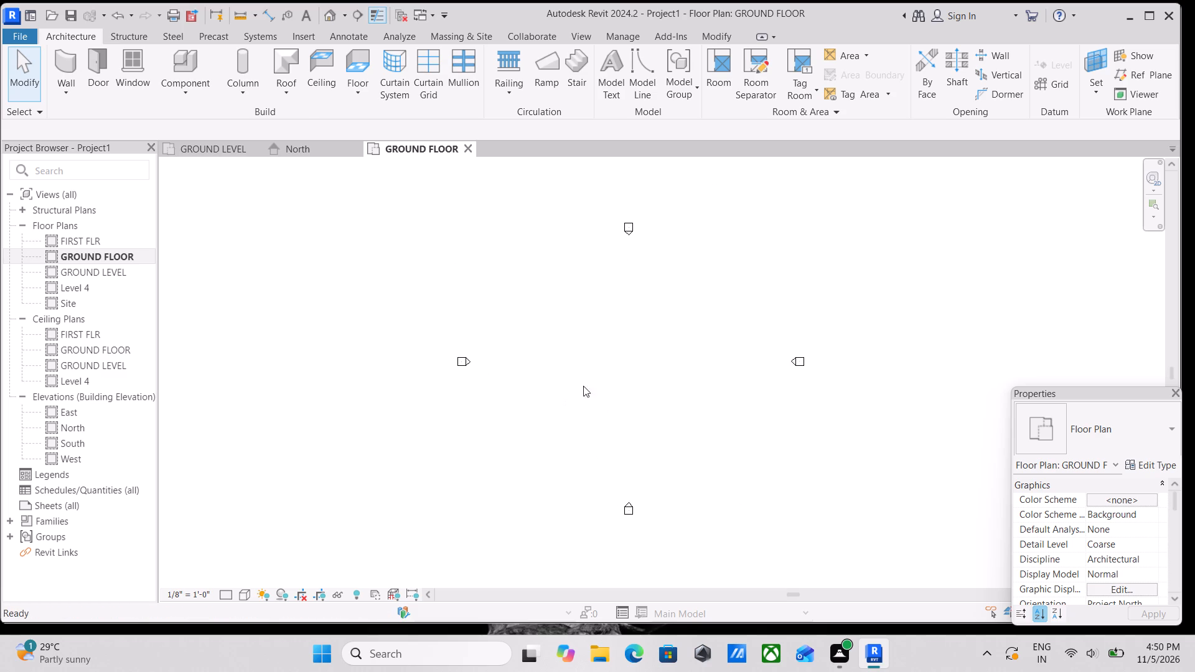
click(1135, 460)
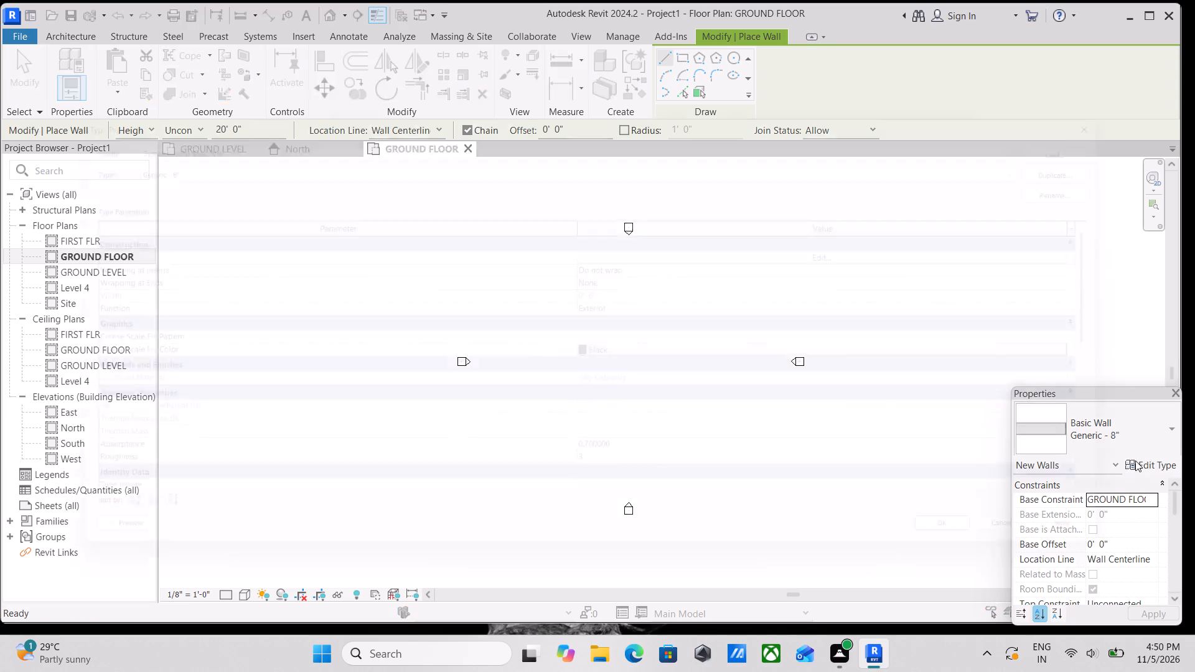
click(1124, 147)
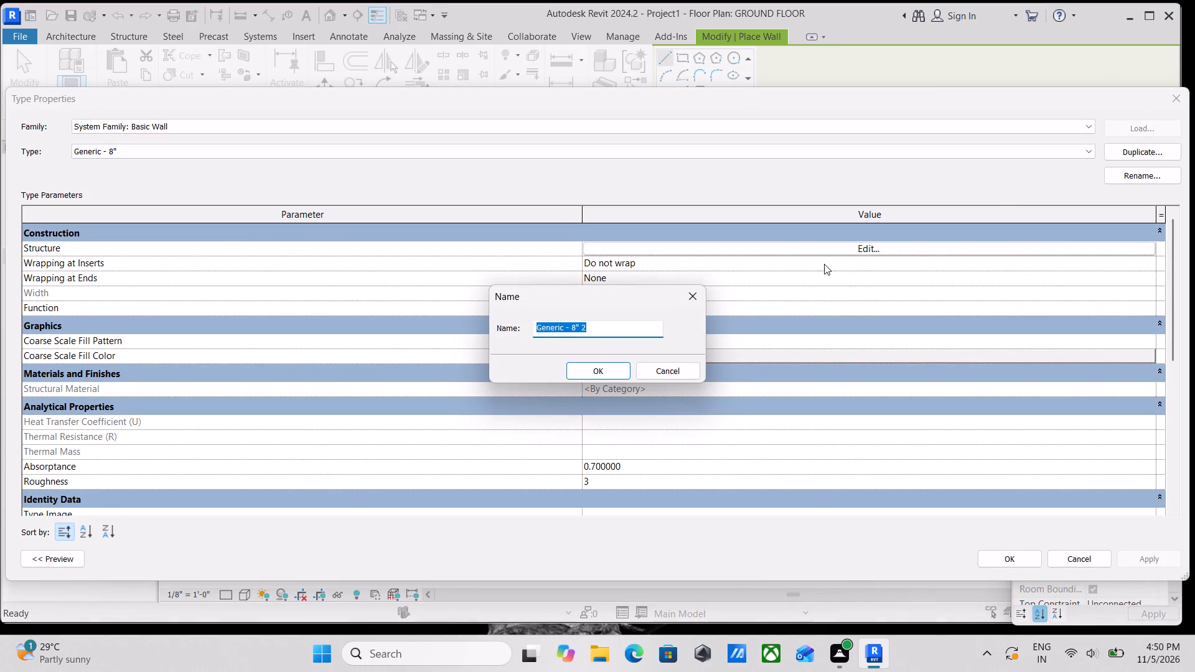
text(WALL 9")
key(BackSpace)
key(BackSpace)
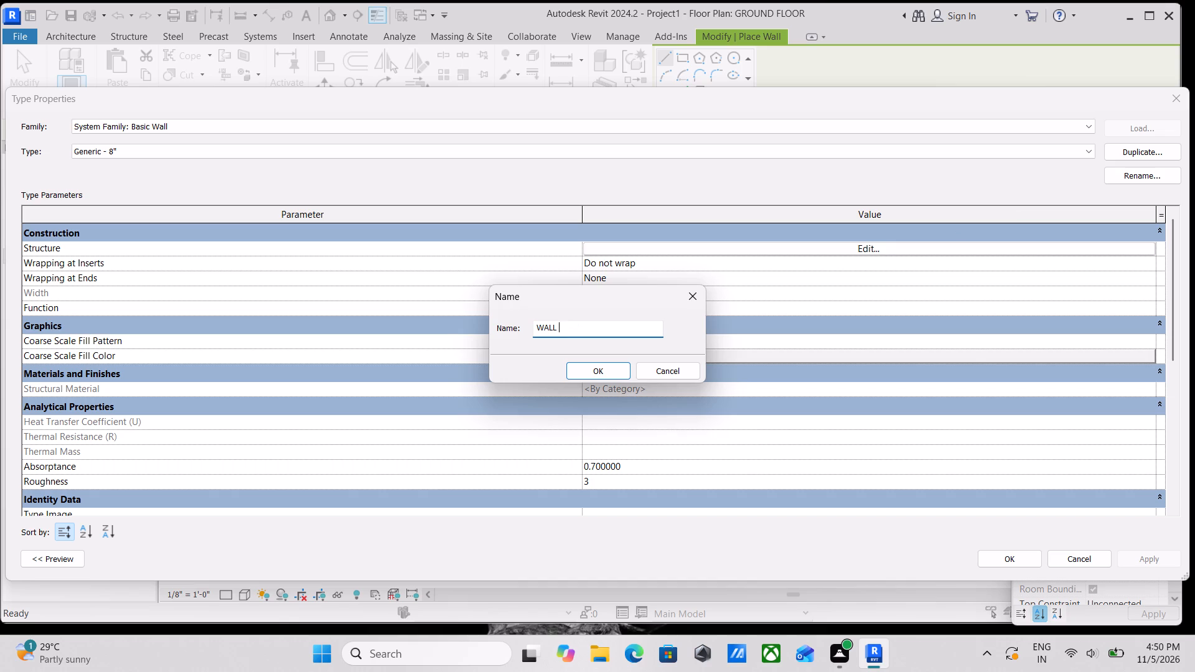
key(BackSpace)
key(BackSpace)
key(BackSpace)
key(BackSpace)
key(BackSpace)
key(BackSpace)
key(BackSpace)
key(BackSpace)
text(EXTER)
text(IOR)
key(space)
text(WALL 9:)
key(BackSpace)
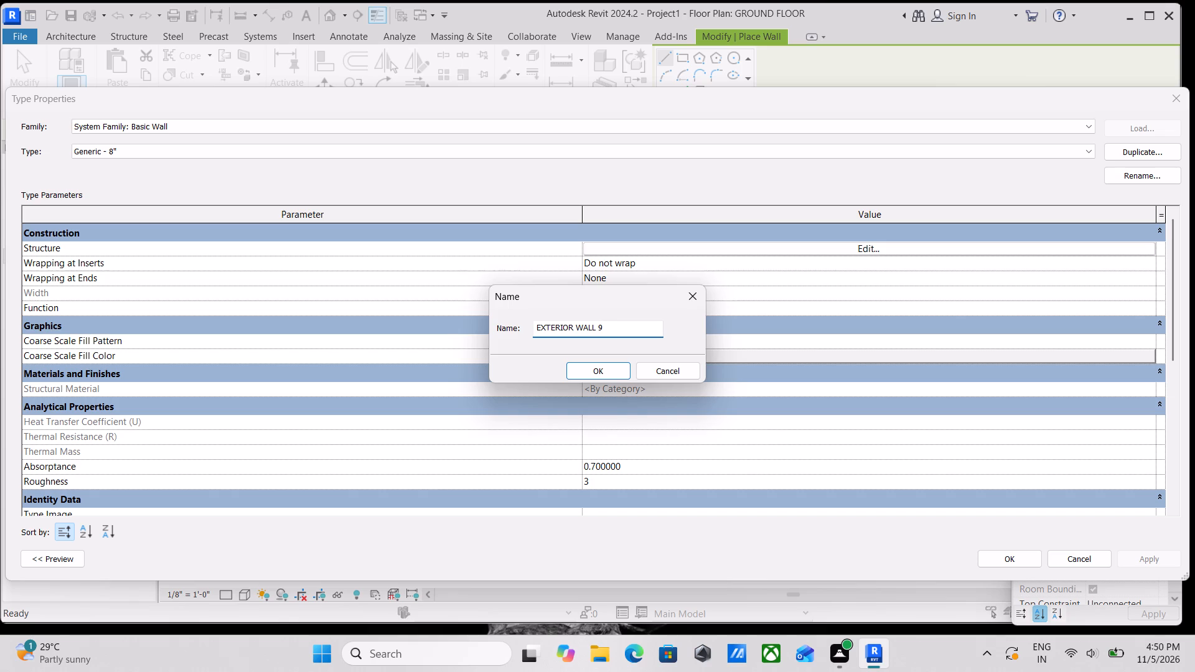
key(shift+quotedbl)
click(606, 367)
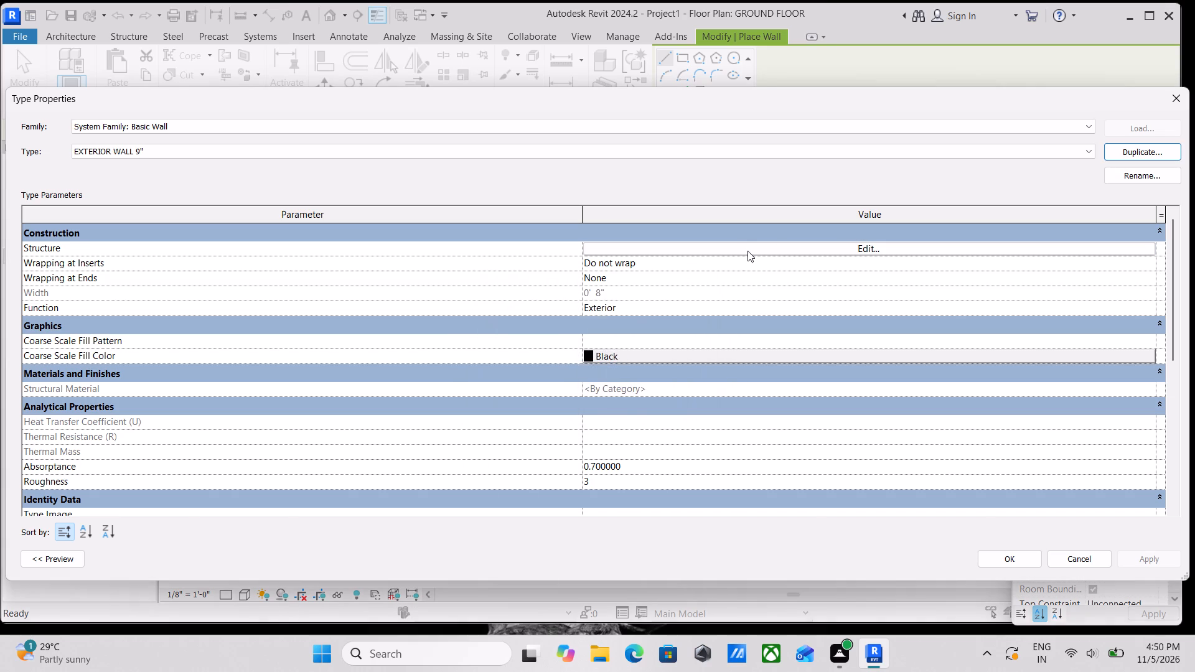
Set the thickness of the Structure [1] layer in the EXTERIOR WALL 9" assembly to 9".
click(747, 251)
click(563, 243)
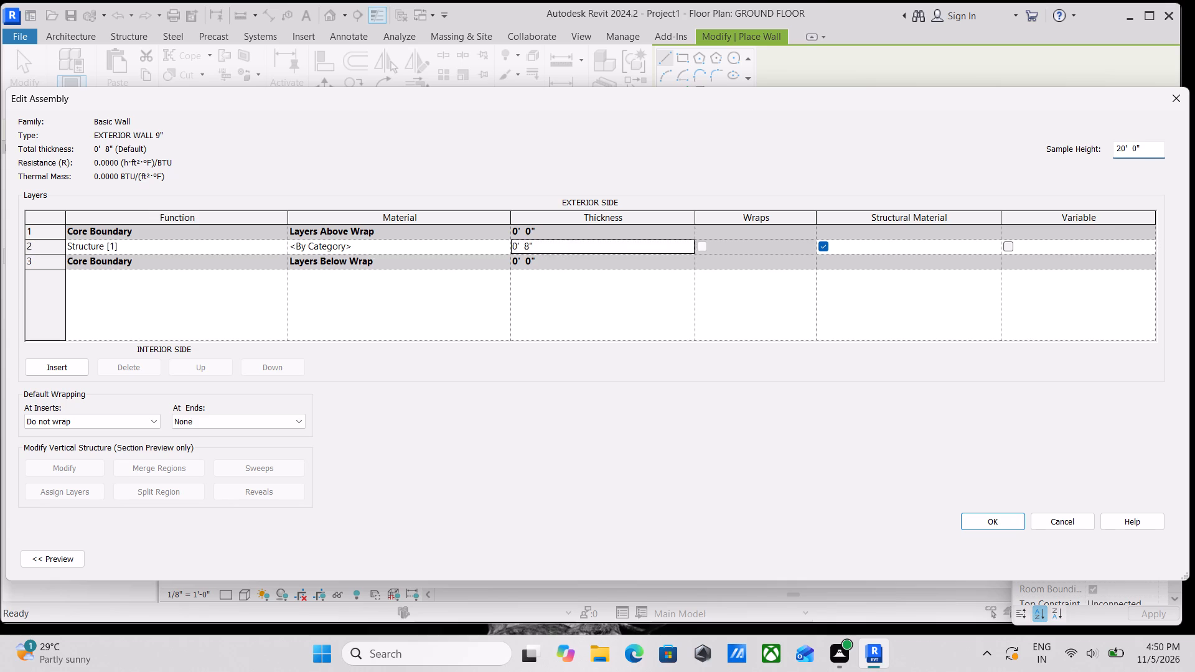
key(8)
key(BackSpace)
key(shift+parenleft)
key(apostrophe)
key(BackSpace)
key(BackSpace)
key(9)
key(shift+quotedbl)
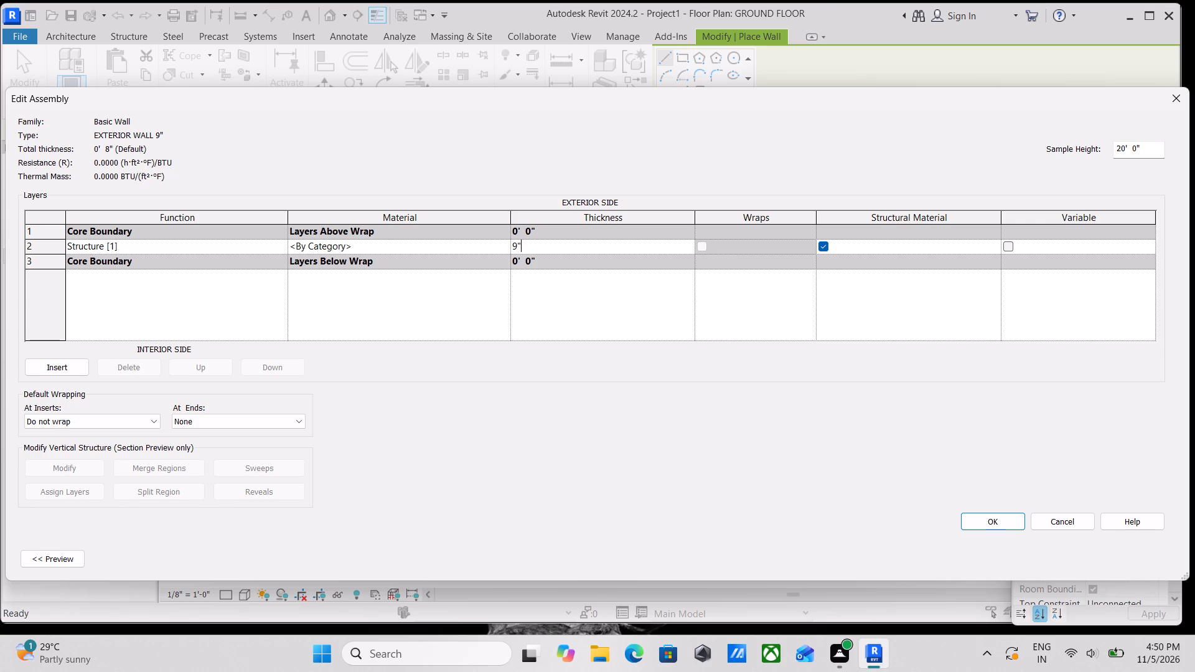
click(467, 238)
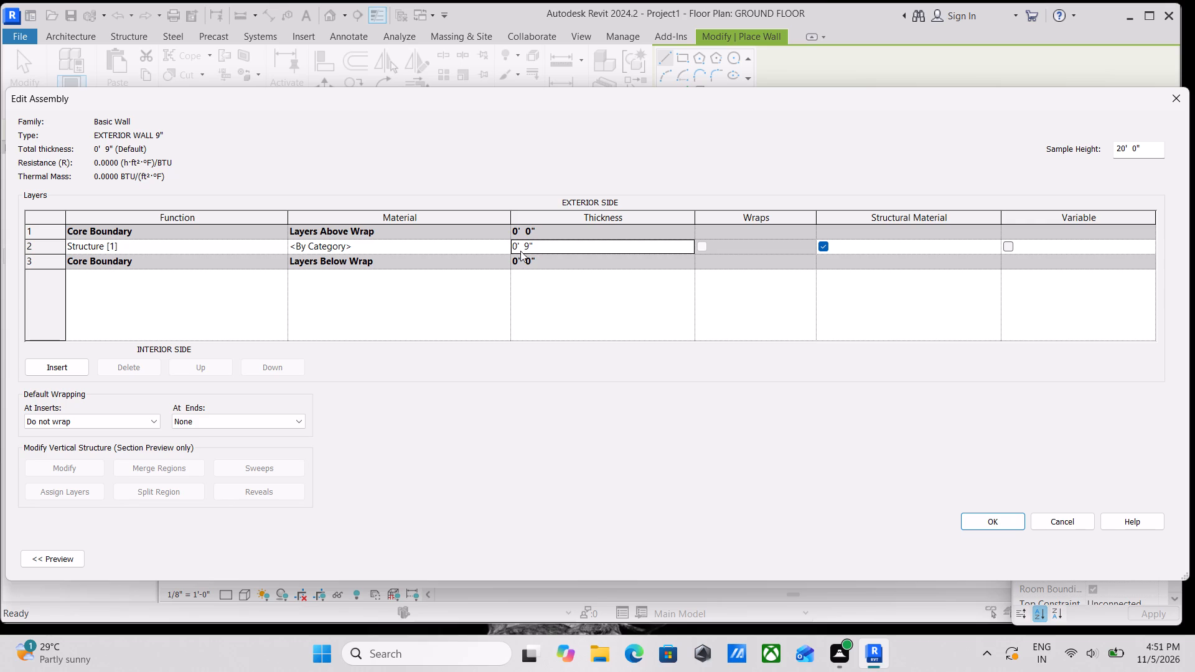
Create a new material in the Material Browser for the Structure [1] layer of EXTERIOR WALL 9".
click(499, 246)
click(507, 245)
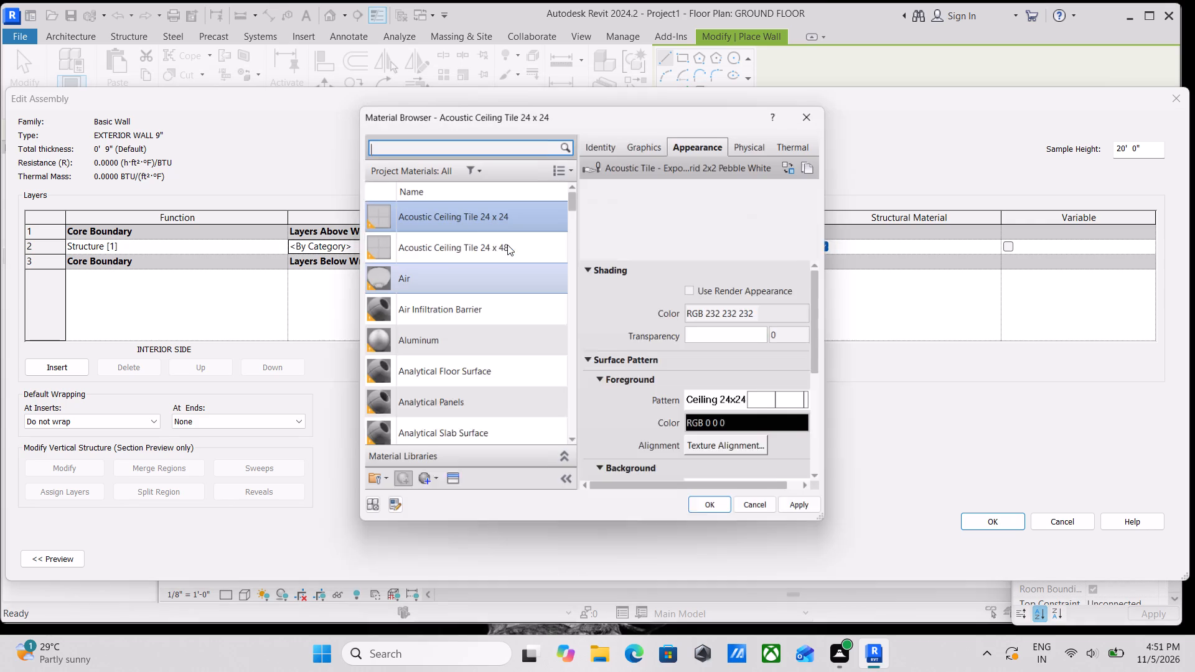
click(398, 488)
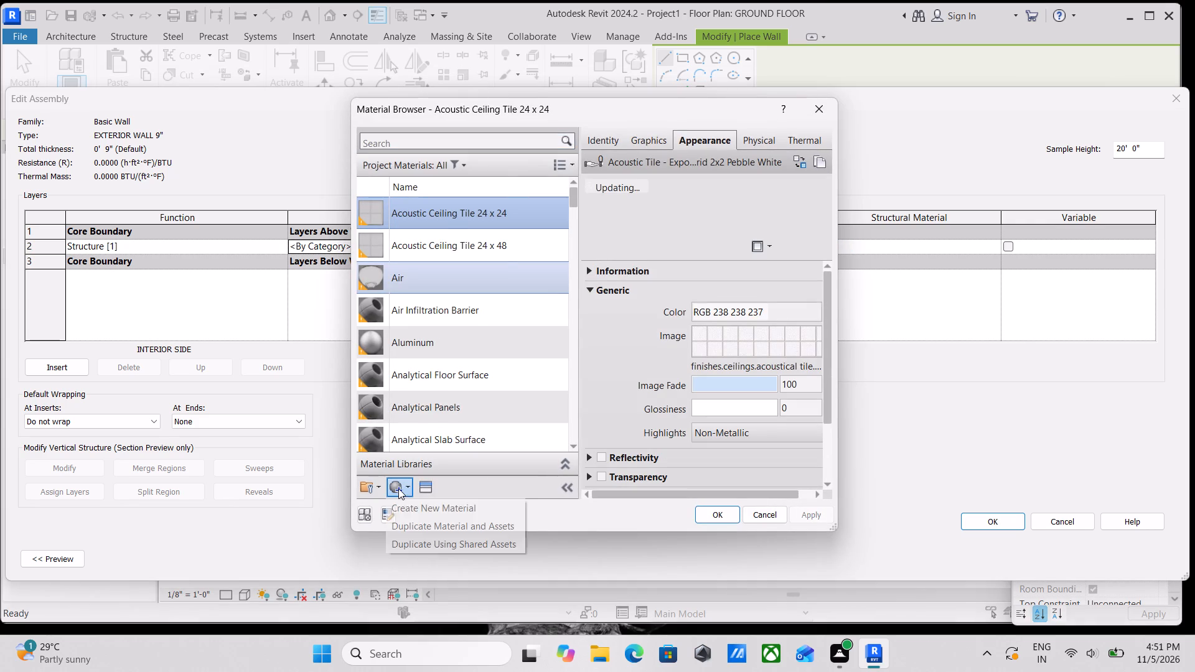
click(406, 502)
Rename the new material as OFF WHITE COLOUR.
right_click(426, 302)
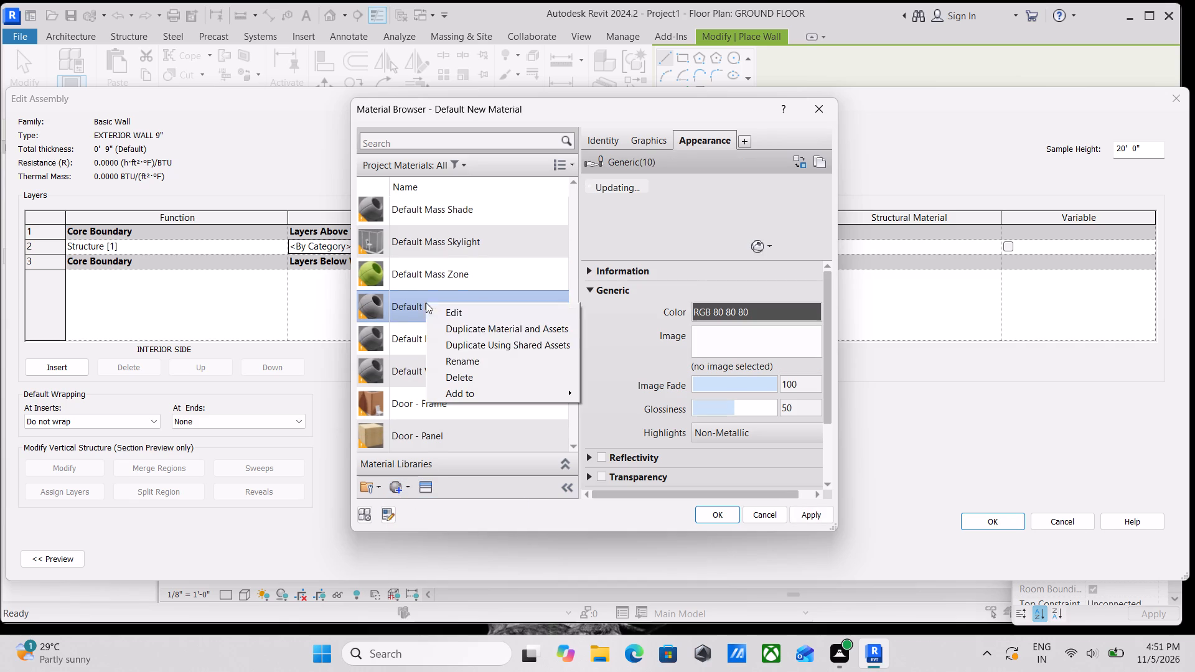
click(466, 365)
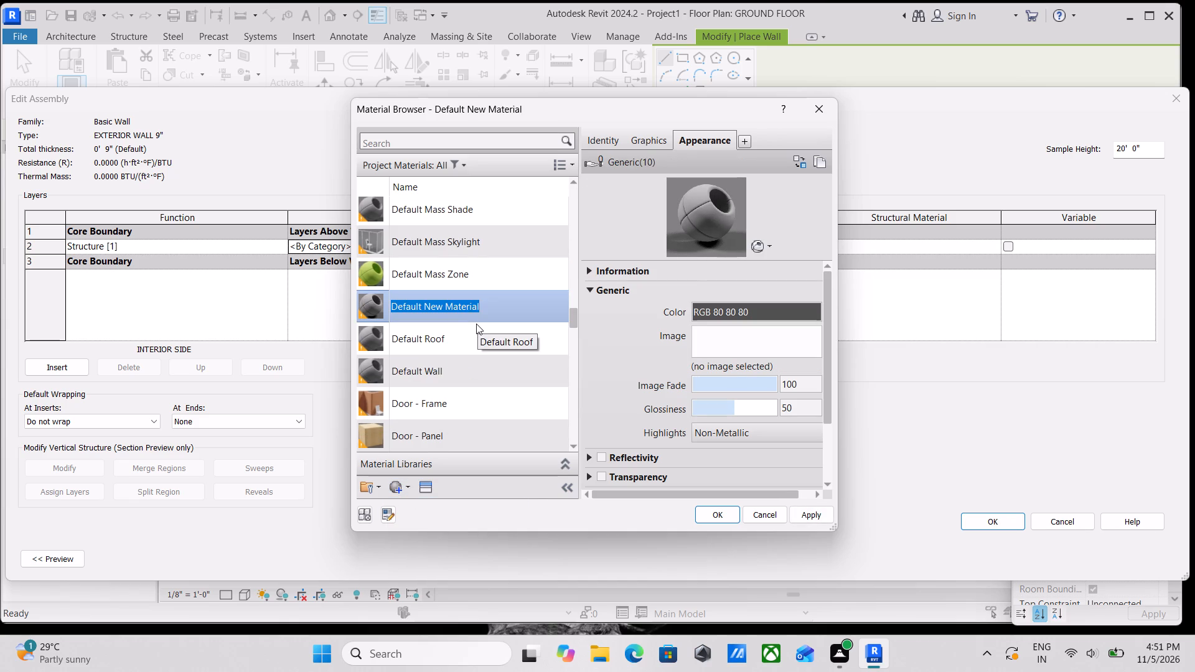
text(OUT)
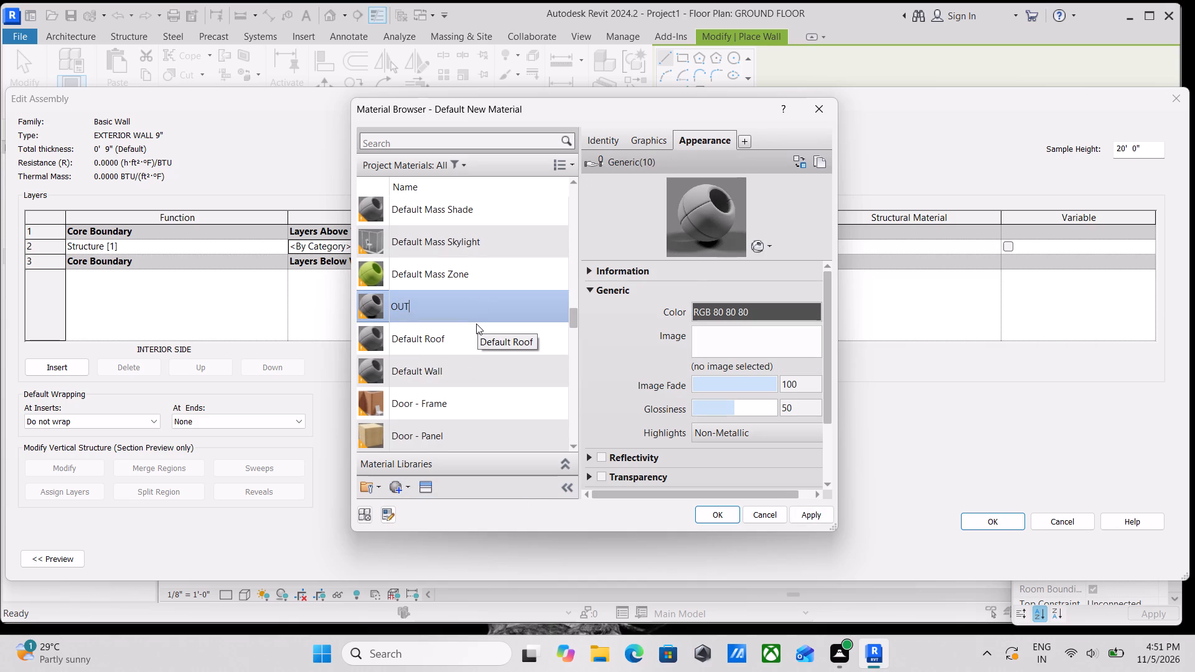
key(BackSpace)
key(BackSpace)
key(BackSpace)
text(EXT)
key(BackSpace)
key(BackSpace)
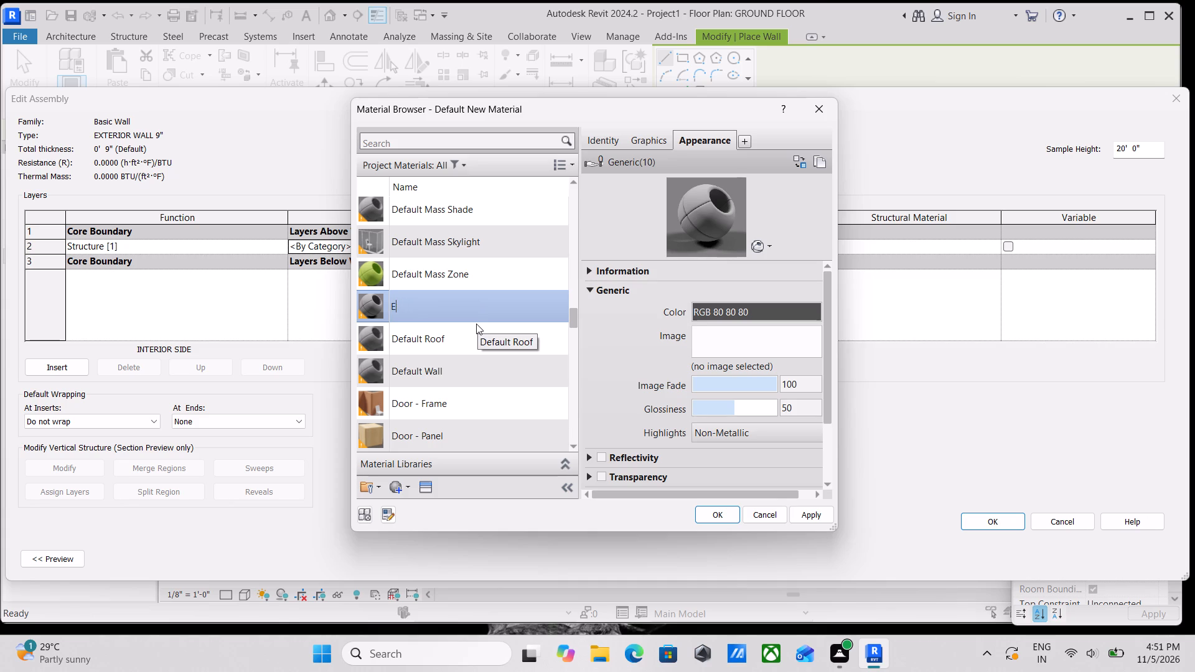
key(BackSpace)
text(OF)
text(F)
key(space)
text(WHITE)
key(space)
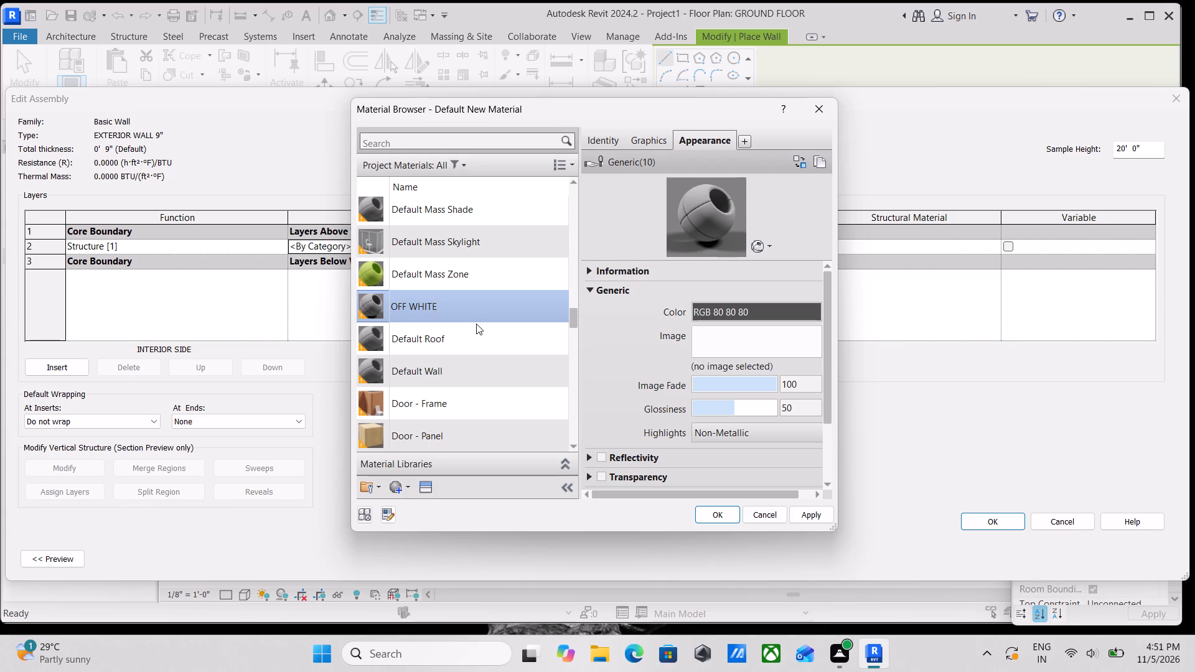
text(COLOU)
key(r)
click(771, 240)
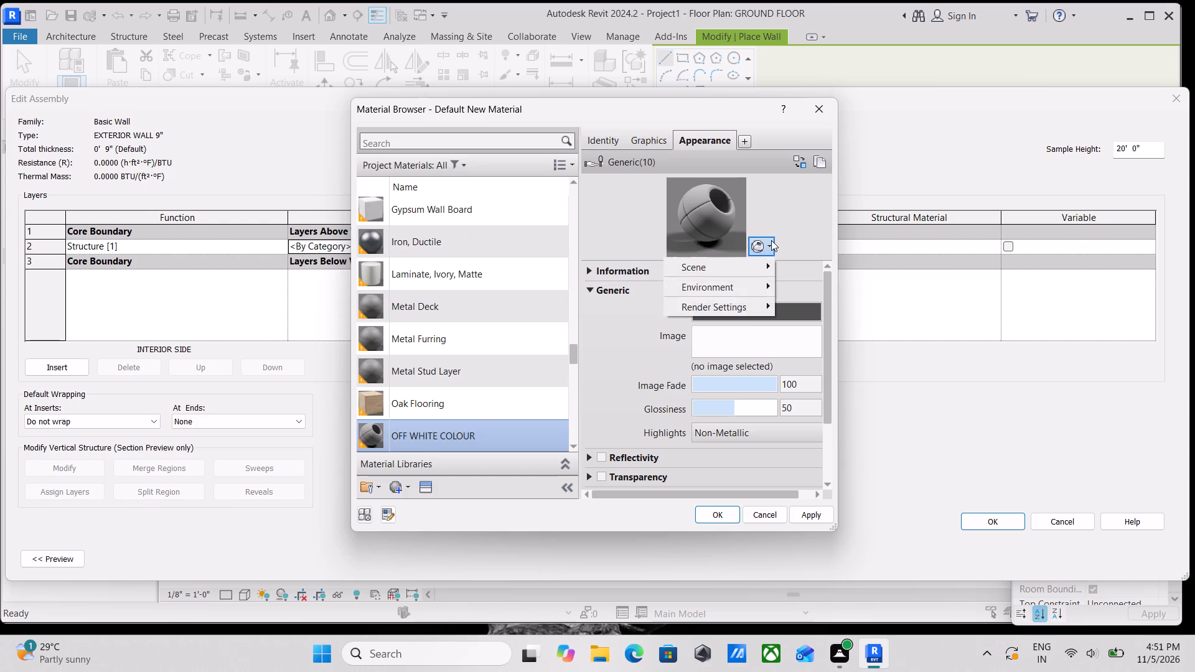
click(771, 240)
Open the Asset Browser and examine the Appearance Library categories, including Stone and Paint, for a suitable wall finish.
click(424, 485)
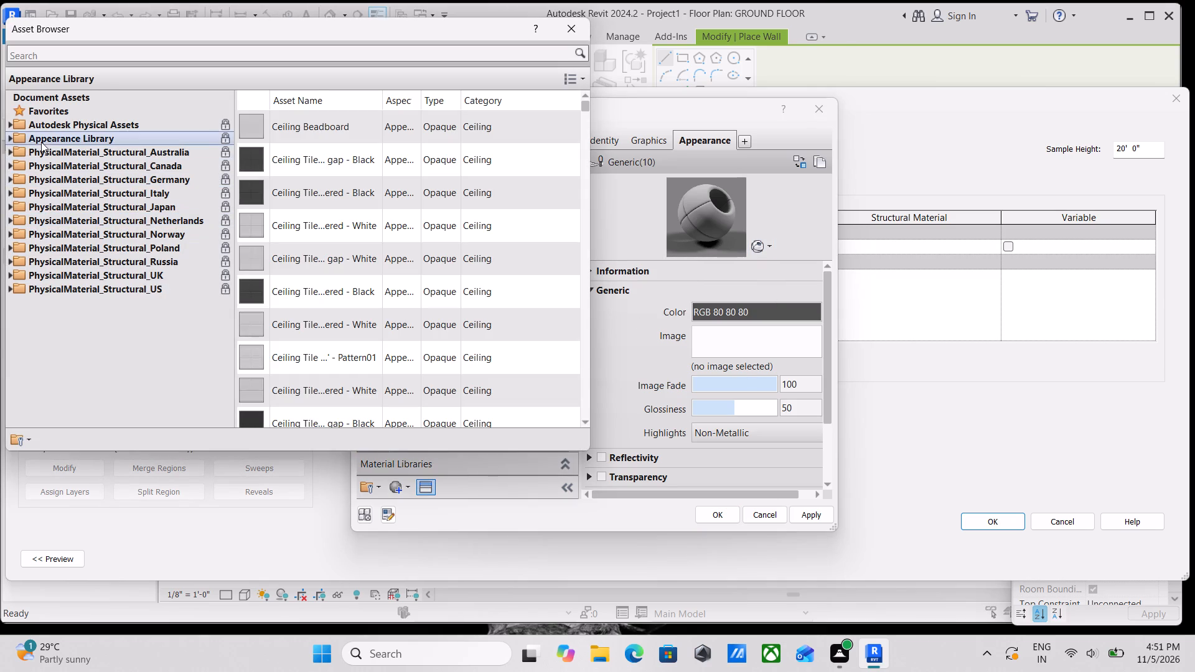
click(5, 138)
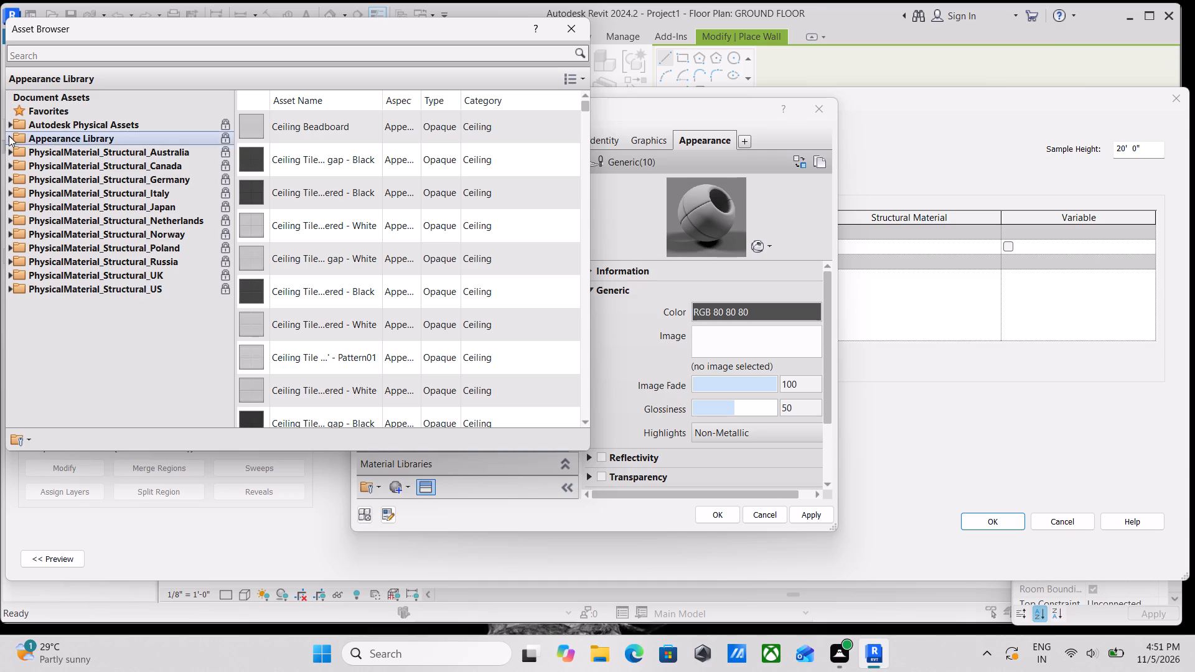
click(9, 136)
scroll(59, 349, down, 2)
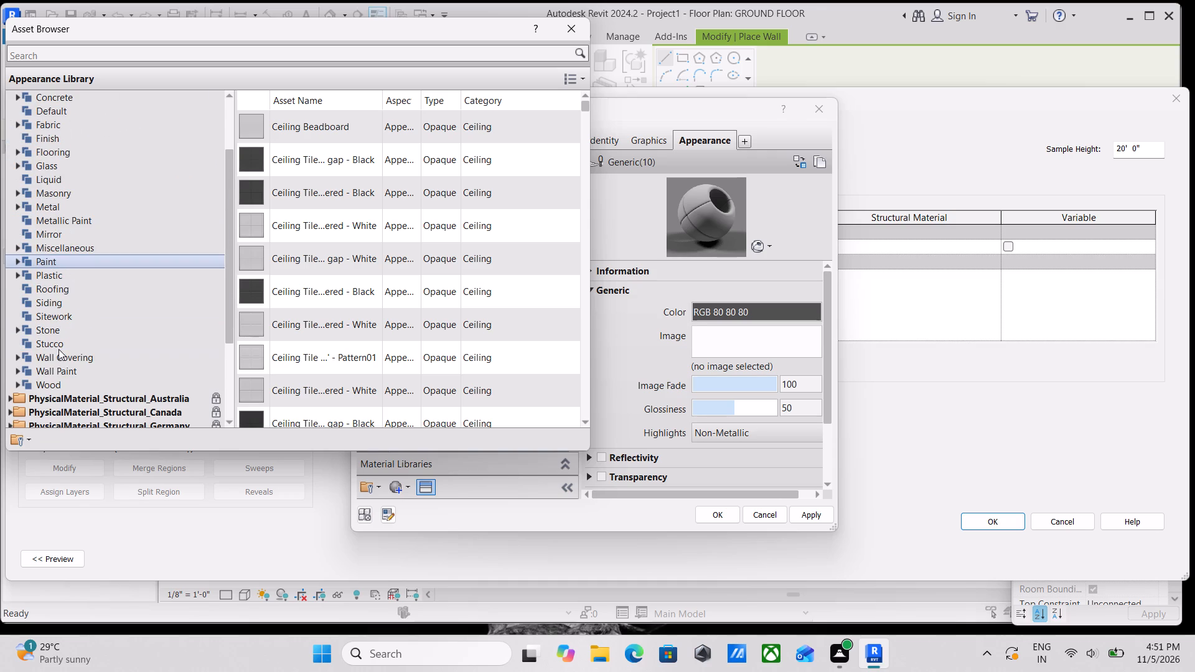
scroll(30, 375, up, 2)
scroll(30, 375, down, 2)
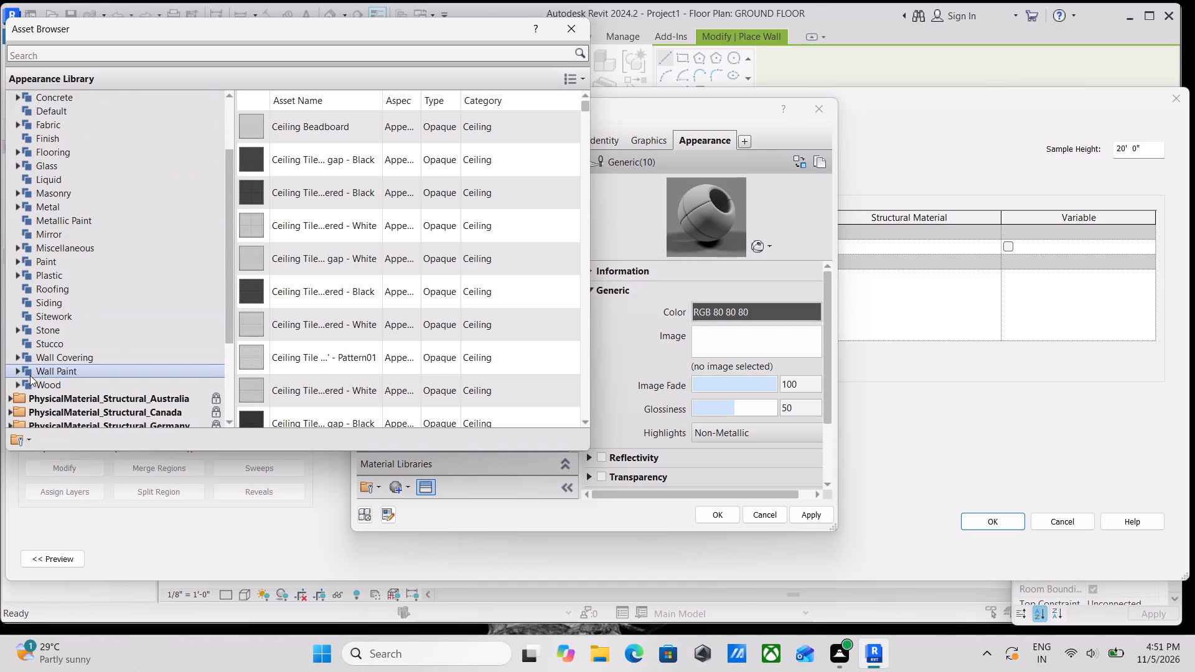
click(17, 369)
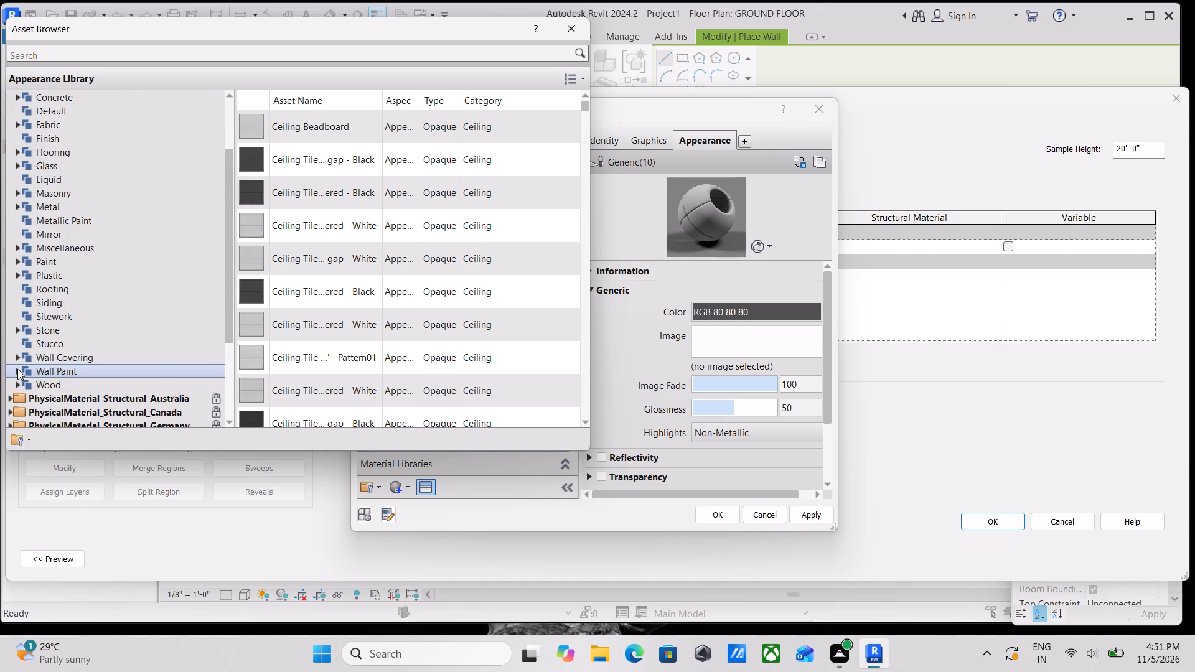
click(17, 369)
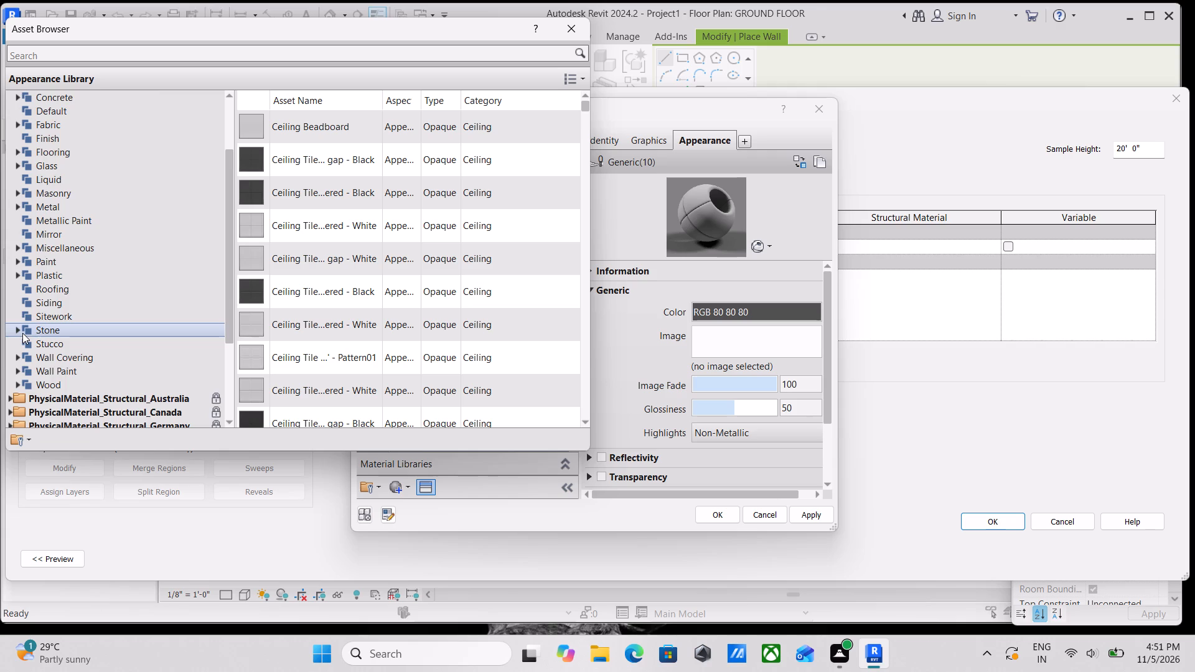
scroll(22, 333, up, 1)
scroll(22, 333, down, 1)
click(17, 330)
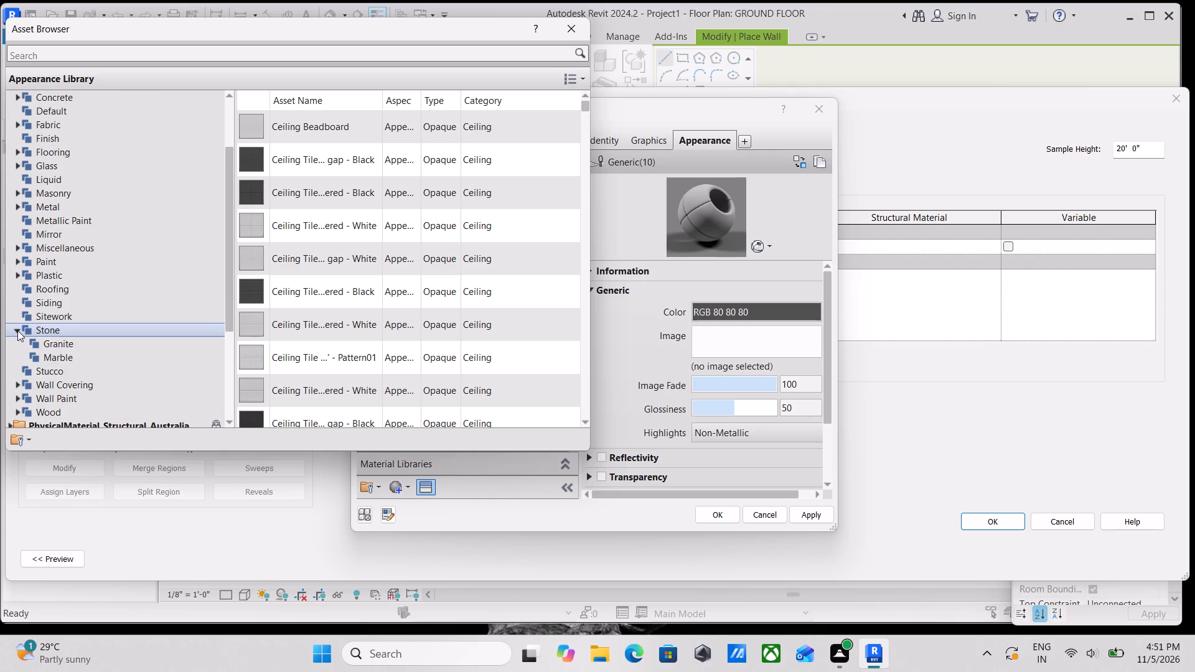
click(17, 330)
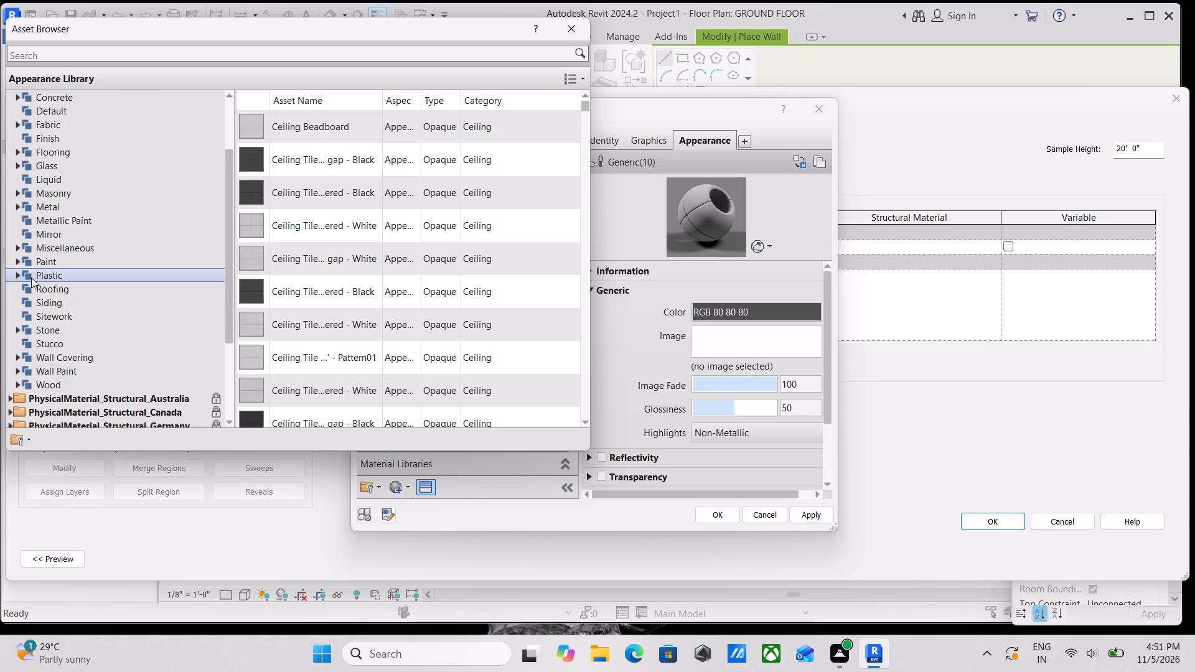
scroll(45, 314, up, 1)
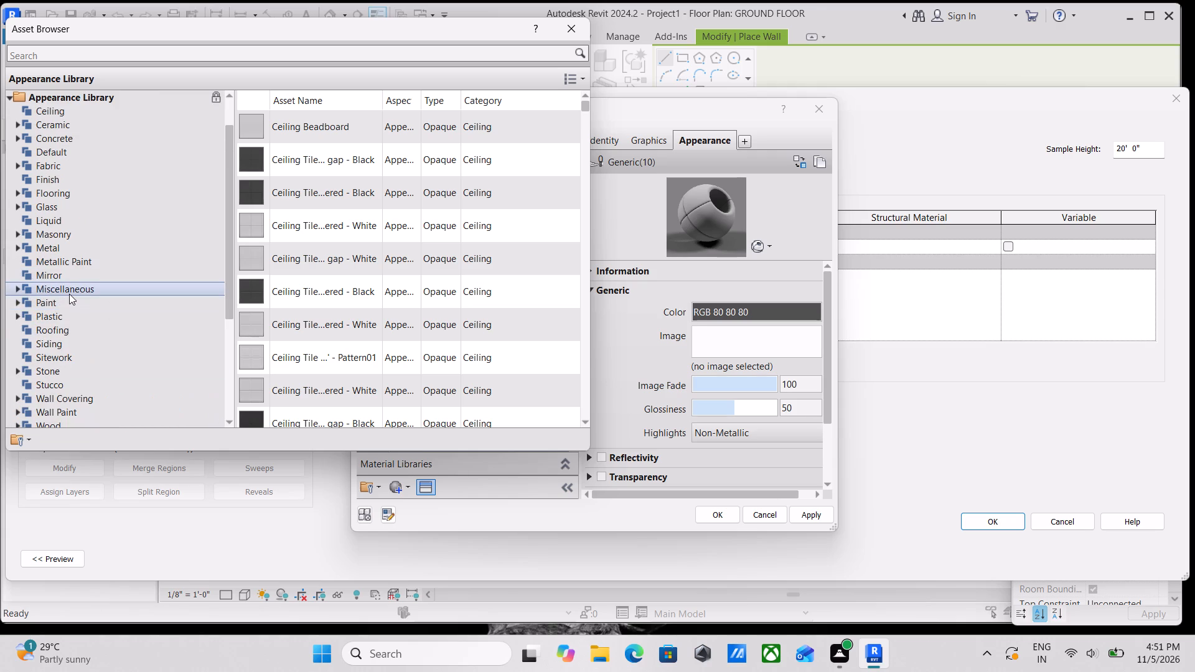
scroll(68, 294, down, 1)
scroll(68, 294, up, 1)
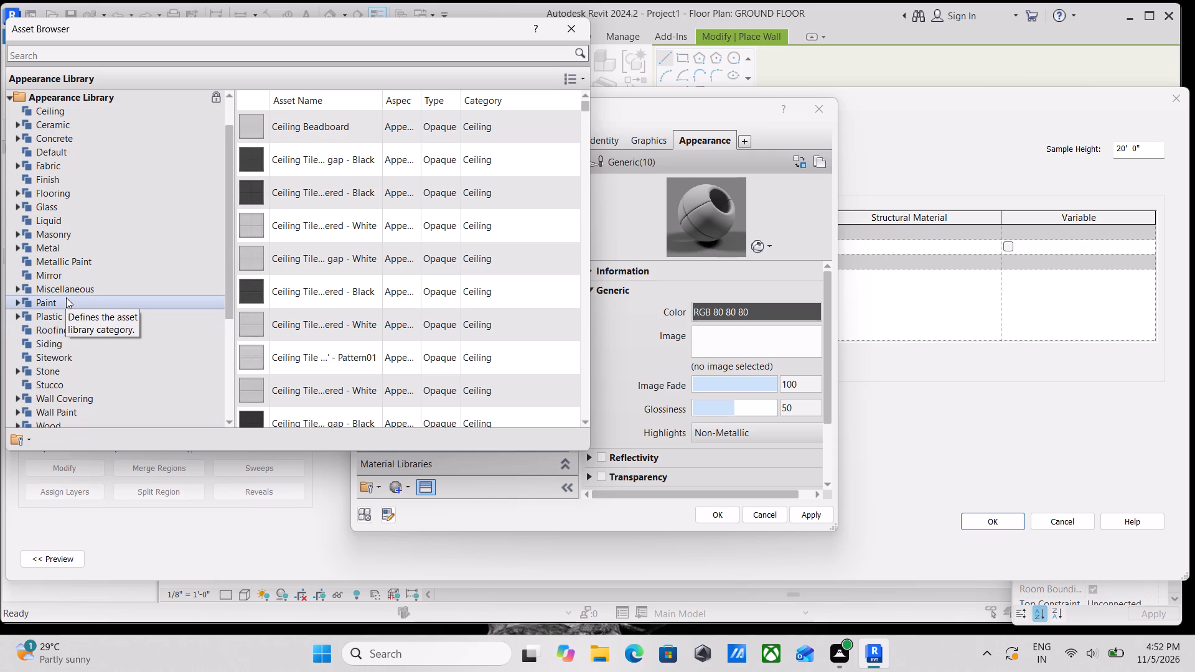
scroll(30, 240, up, 2)
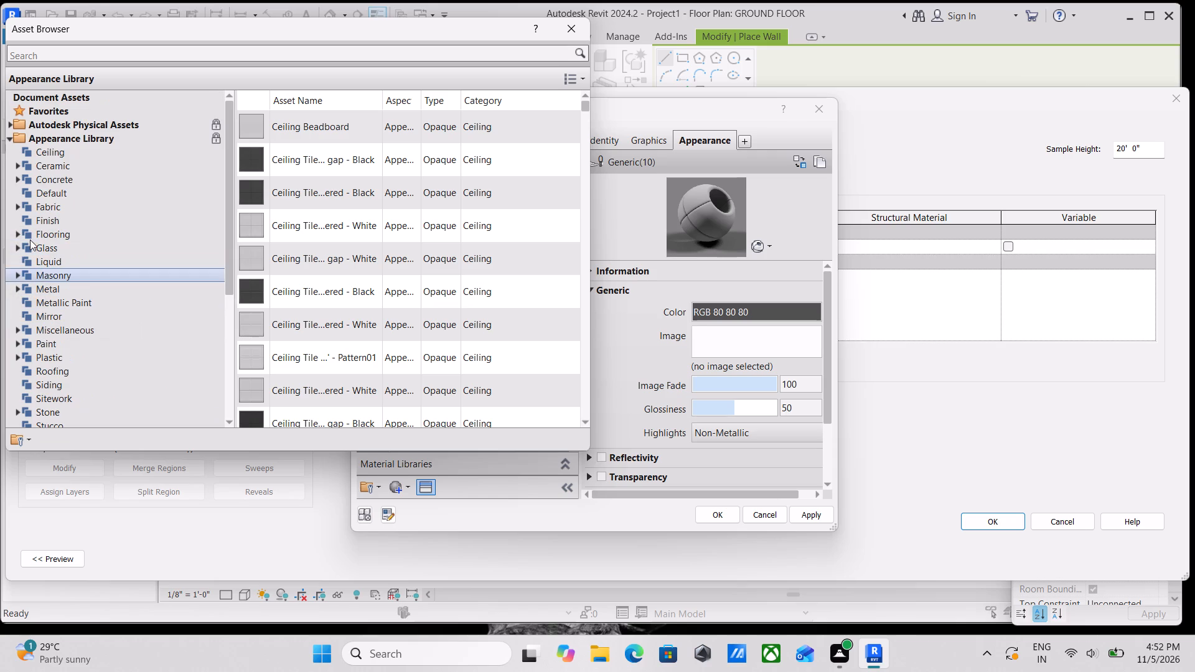
scroll(44, 348, down, 1)
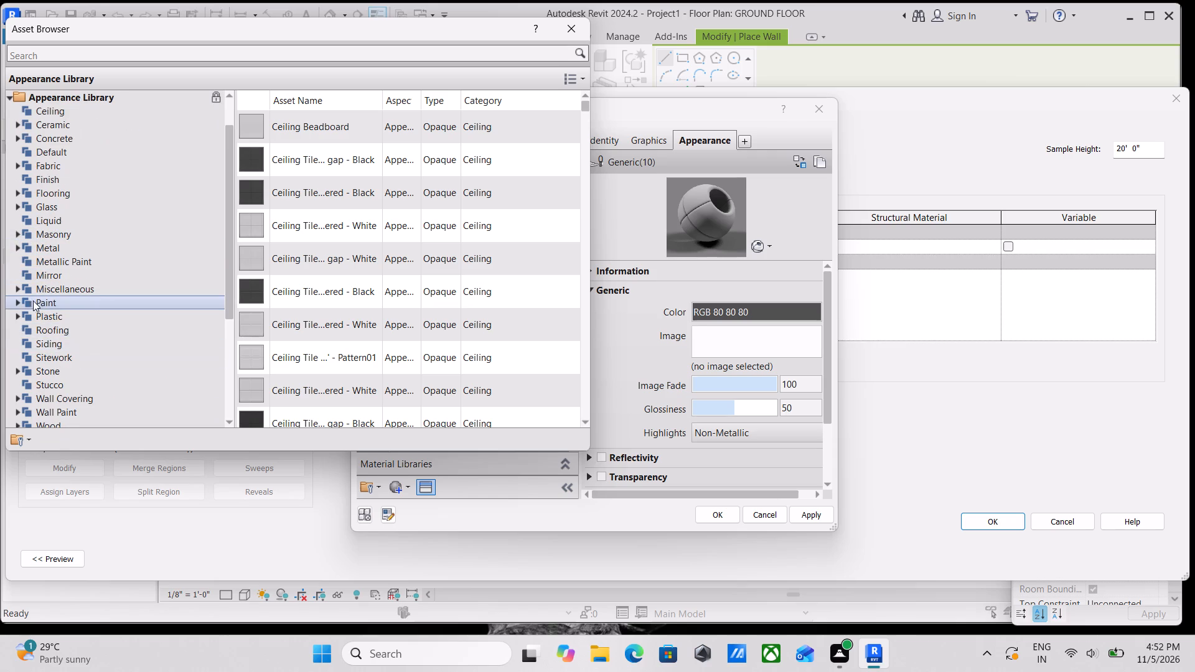
click(19, 301)
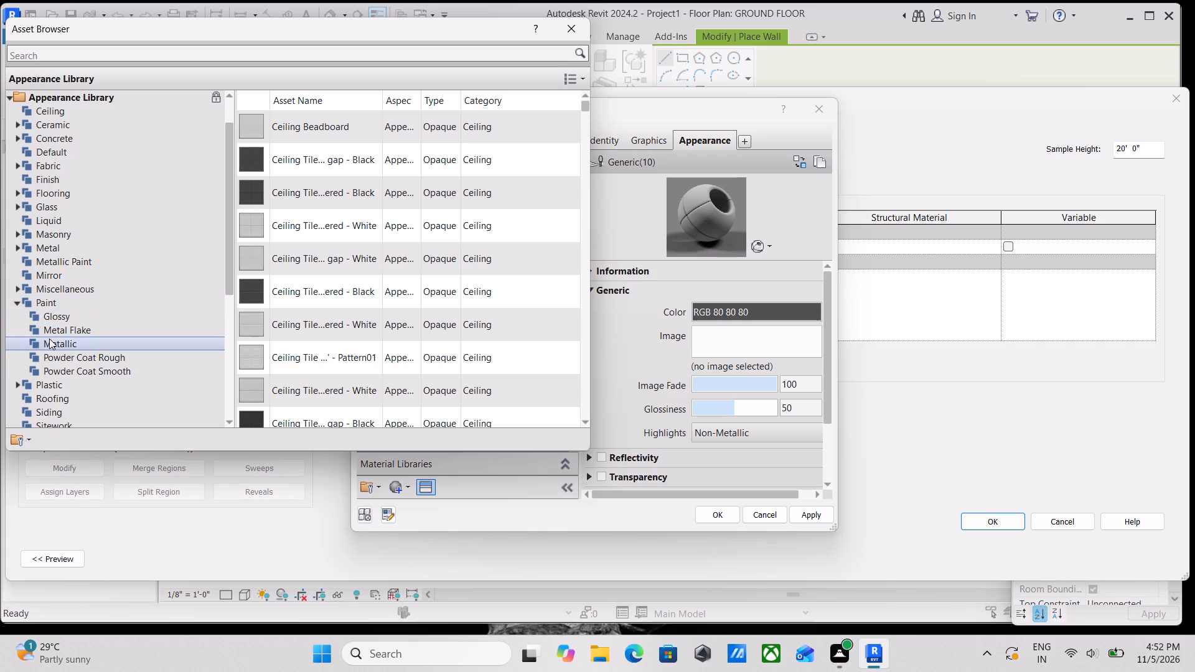
click(14, 303)
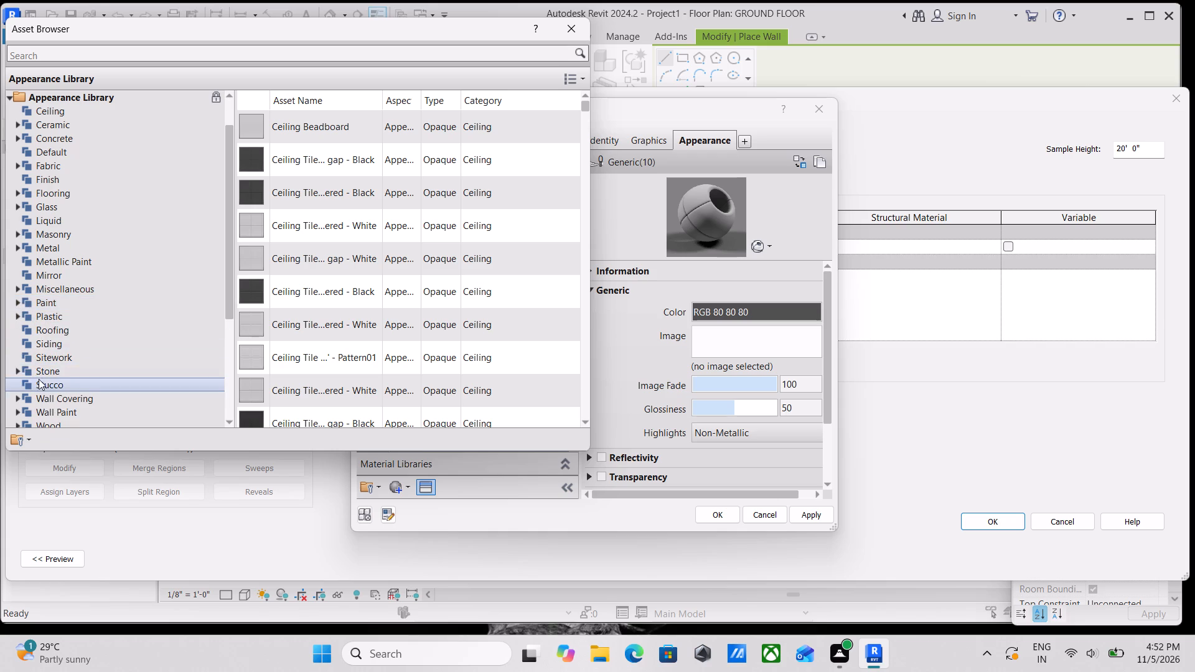
scroll(51, 376, down, 1)
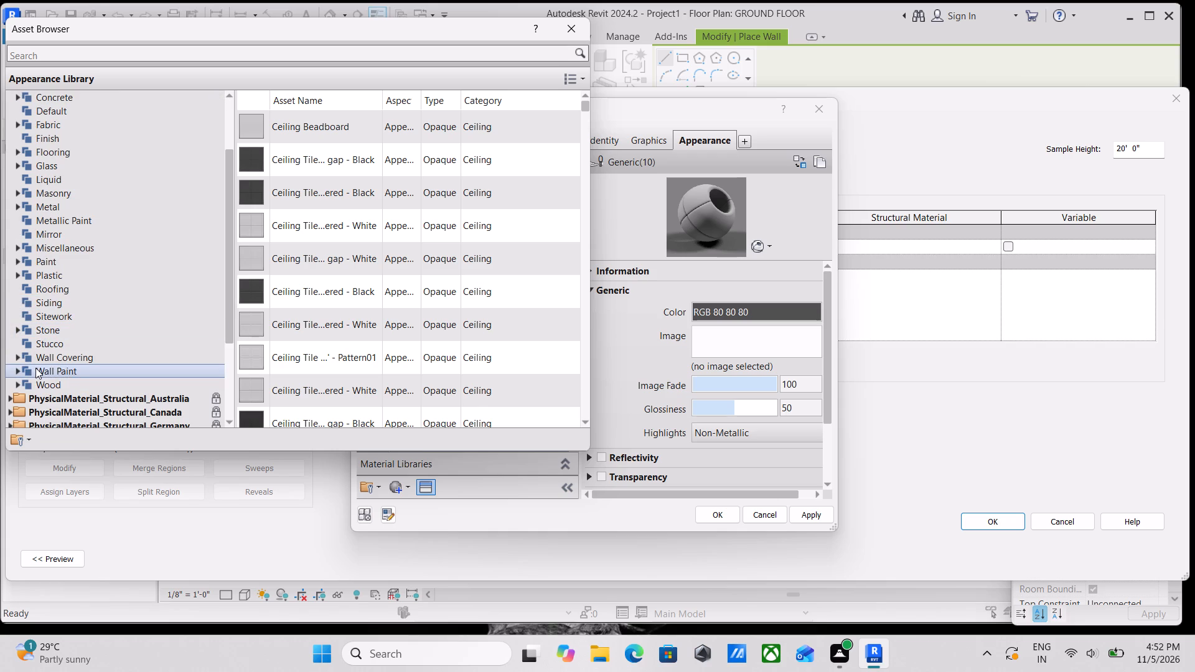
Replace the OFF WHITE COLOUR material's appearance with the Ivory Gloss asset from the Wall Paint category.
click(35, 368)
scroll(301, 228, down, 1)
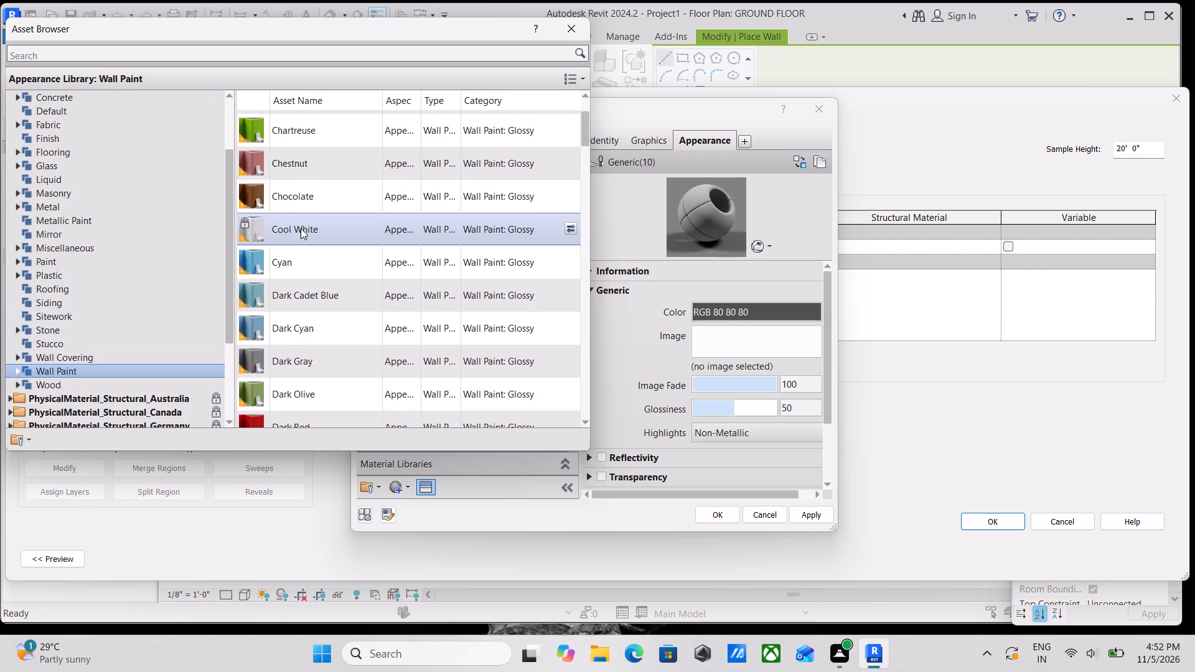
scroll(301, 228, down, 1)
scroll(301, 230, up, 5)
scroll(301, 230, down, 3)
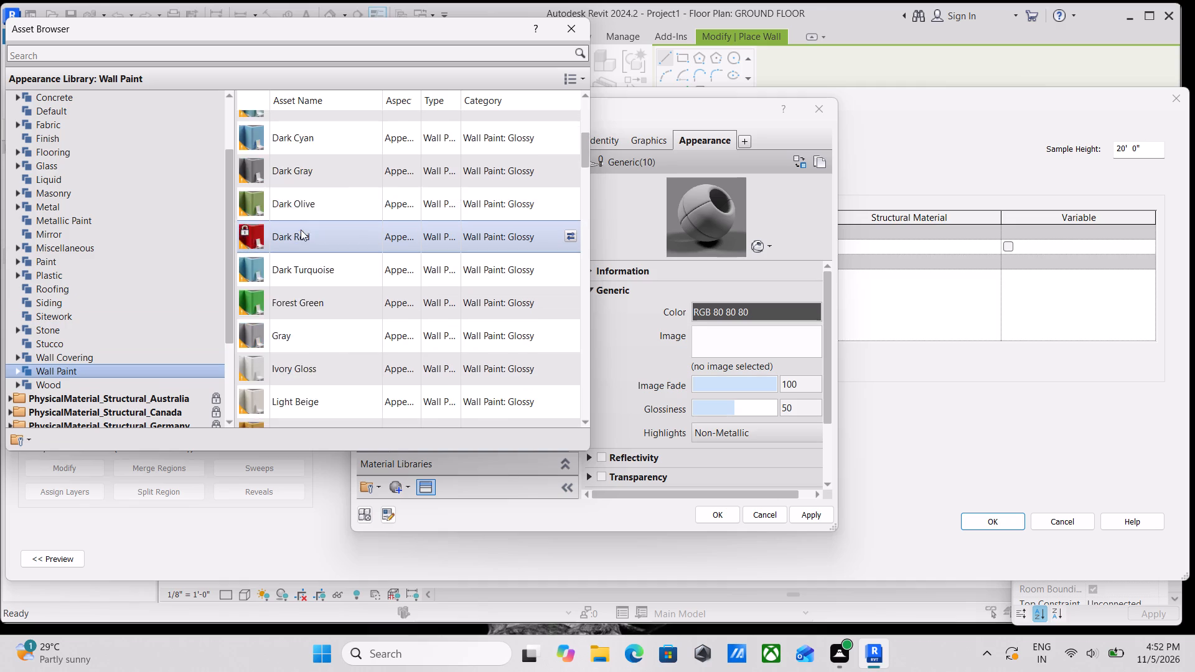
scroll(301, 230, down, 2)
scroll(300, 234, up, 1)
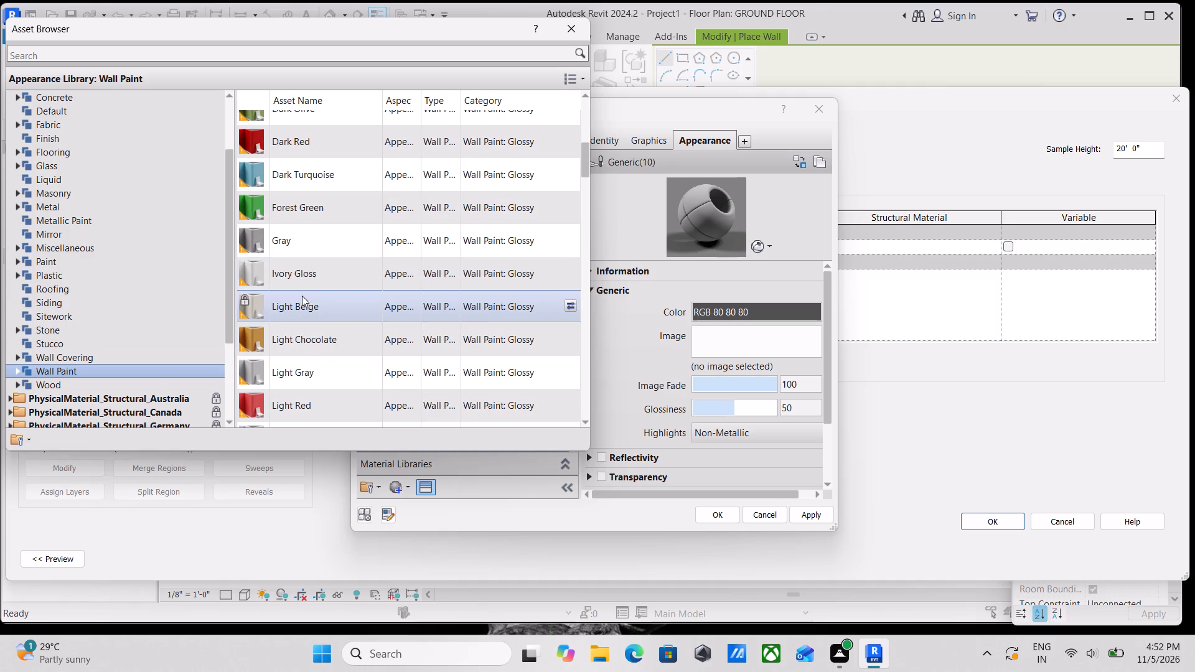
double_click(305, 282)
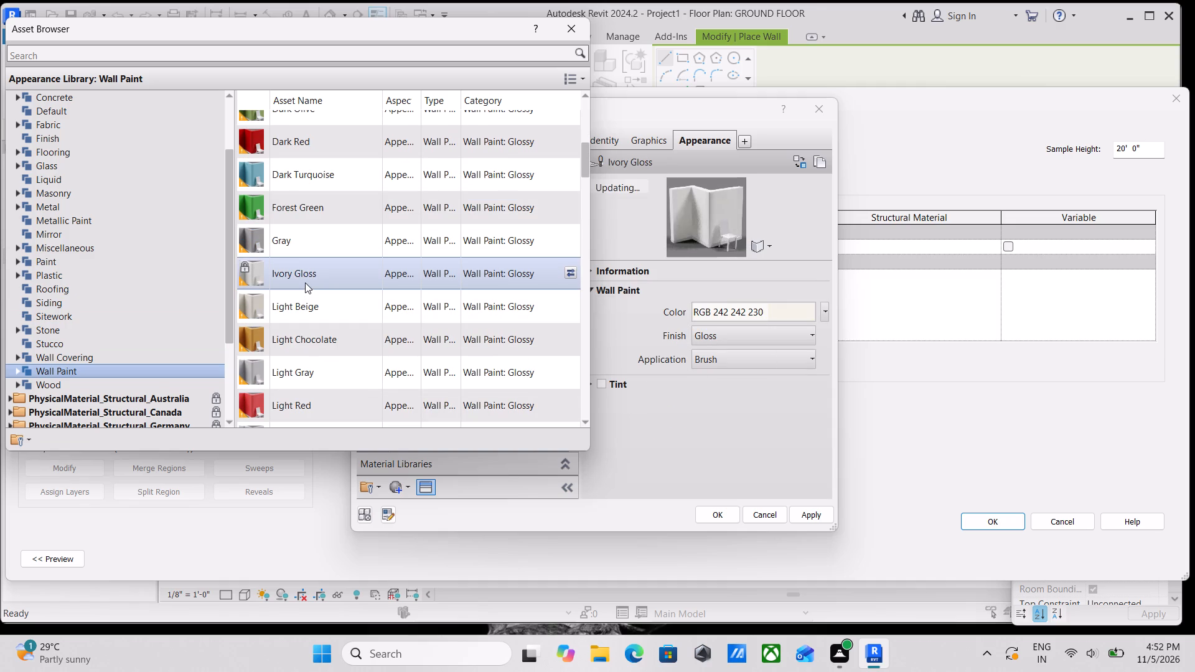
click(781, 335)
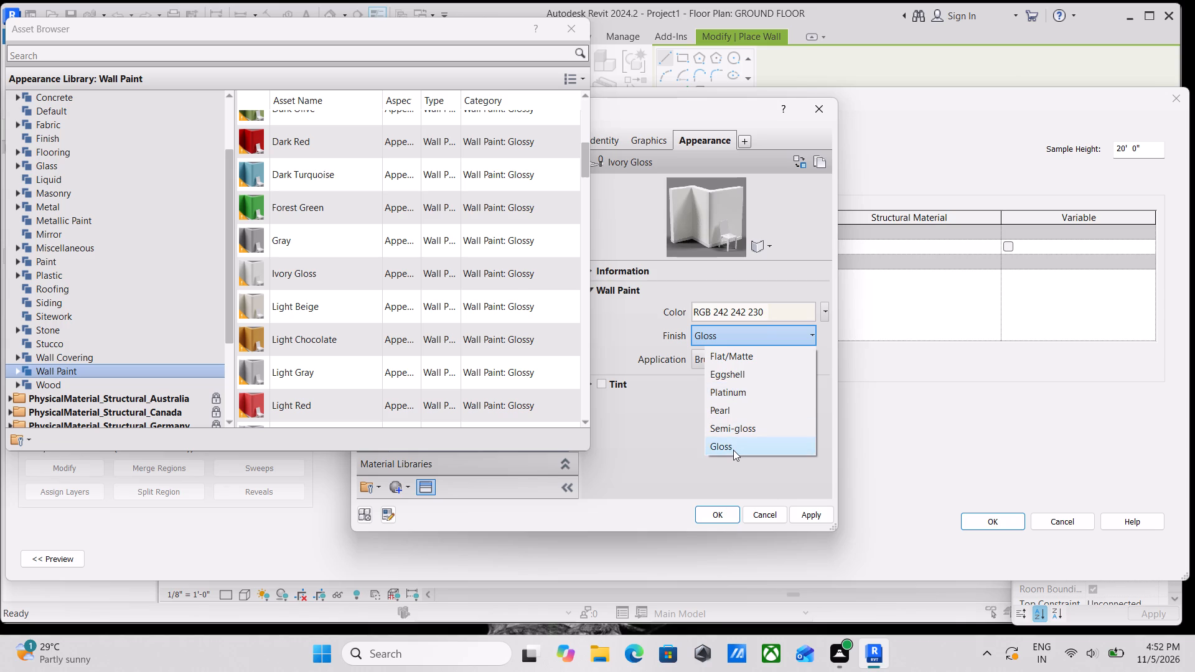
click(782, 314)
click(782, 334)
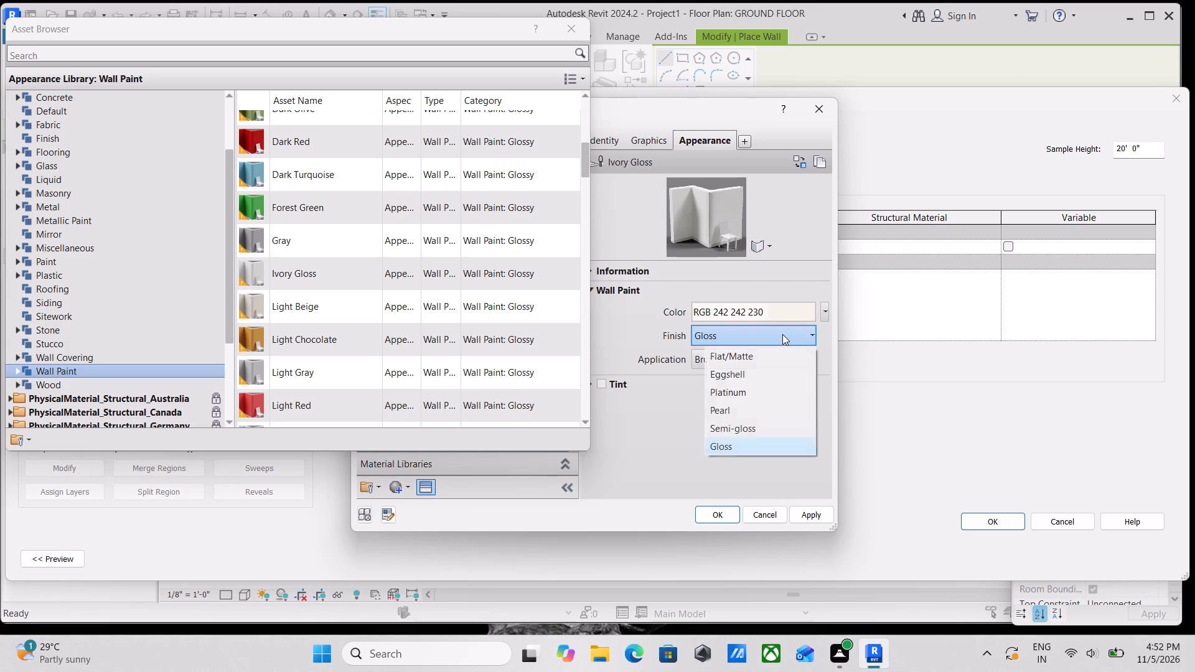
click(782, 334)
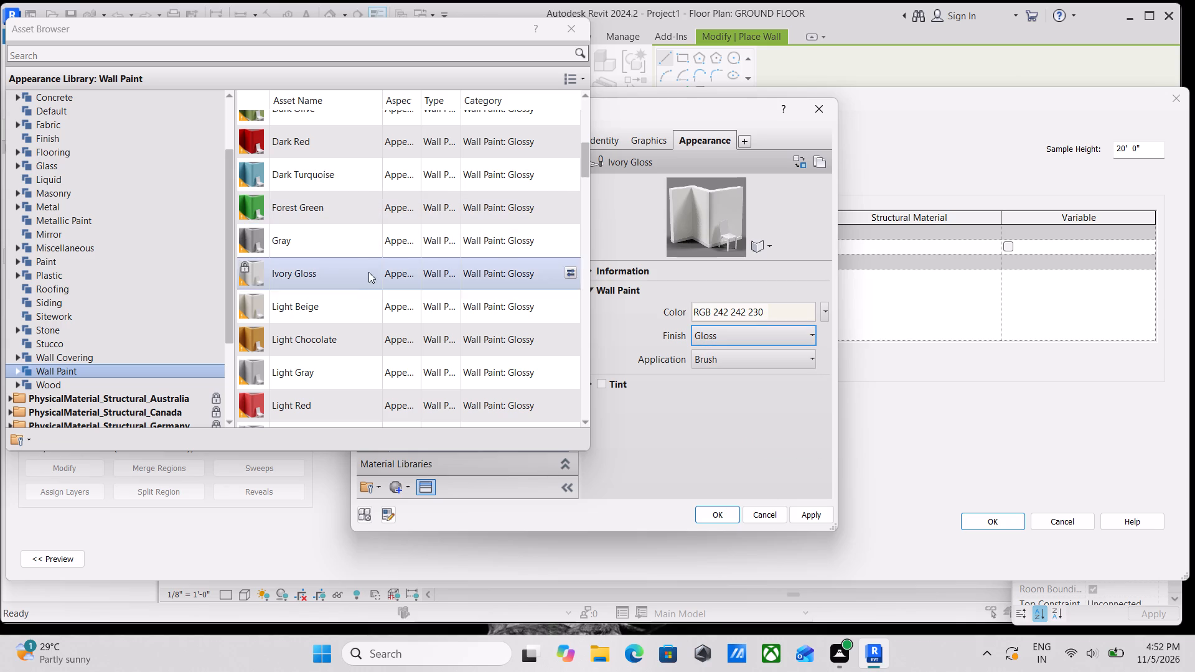
Replace the OFF WHITE COLOUR material's appearance with the Light Beige wall paint asset.
double_click(335, 303)
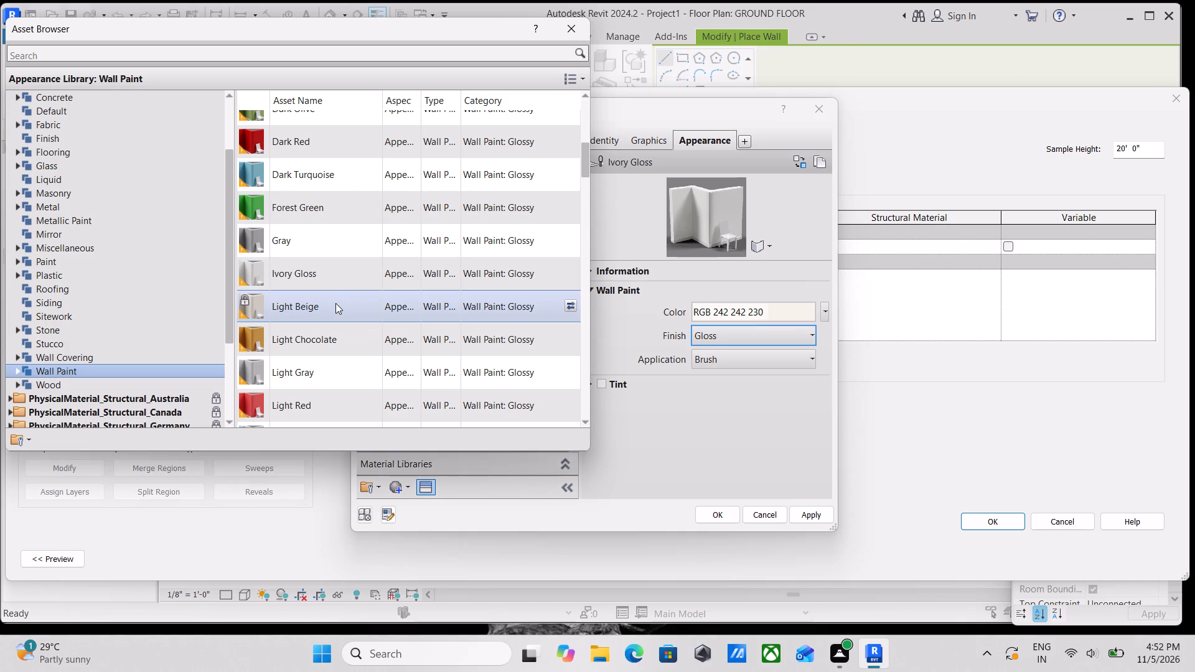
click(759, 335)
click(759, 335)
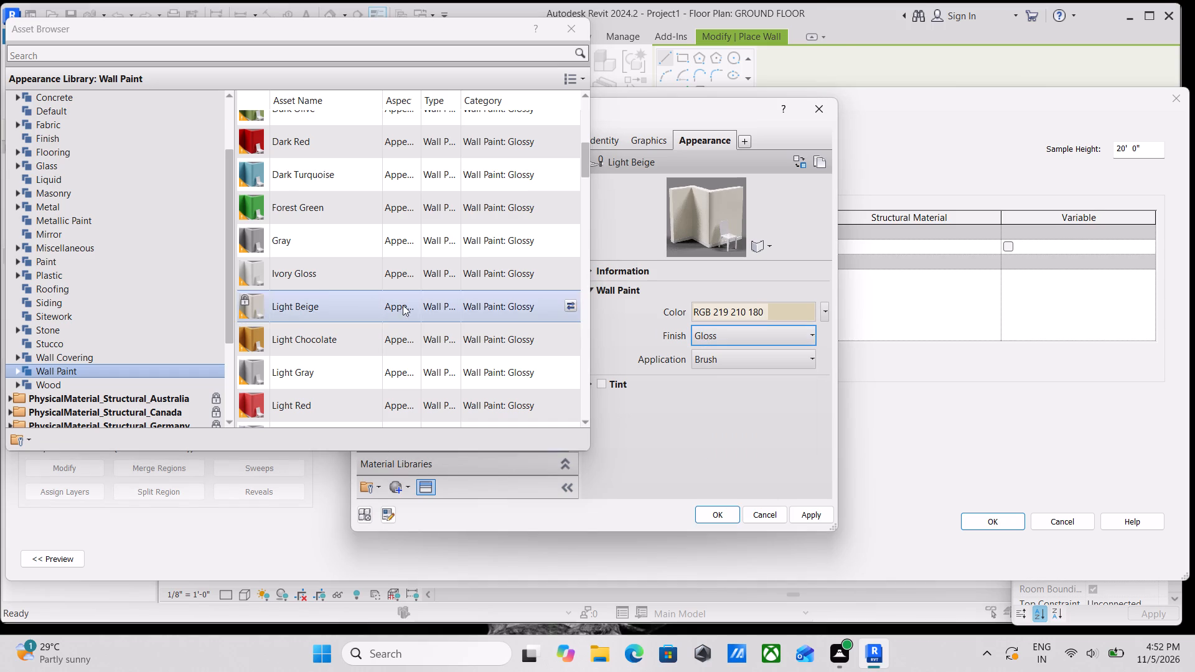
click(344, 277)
Set the wall paint color of the OFF WHITE COLOUR material's appearance to RGB 235, 235, 234.
click(774, 308)
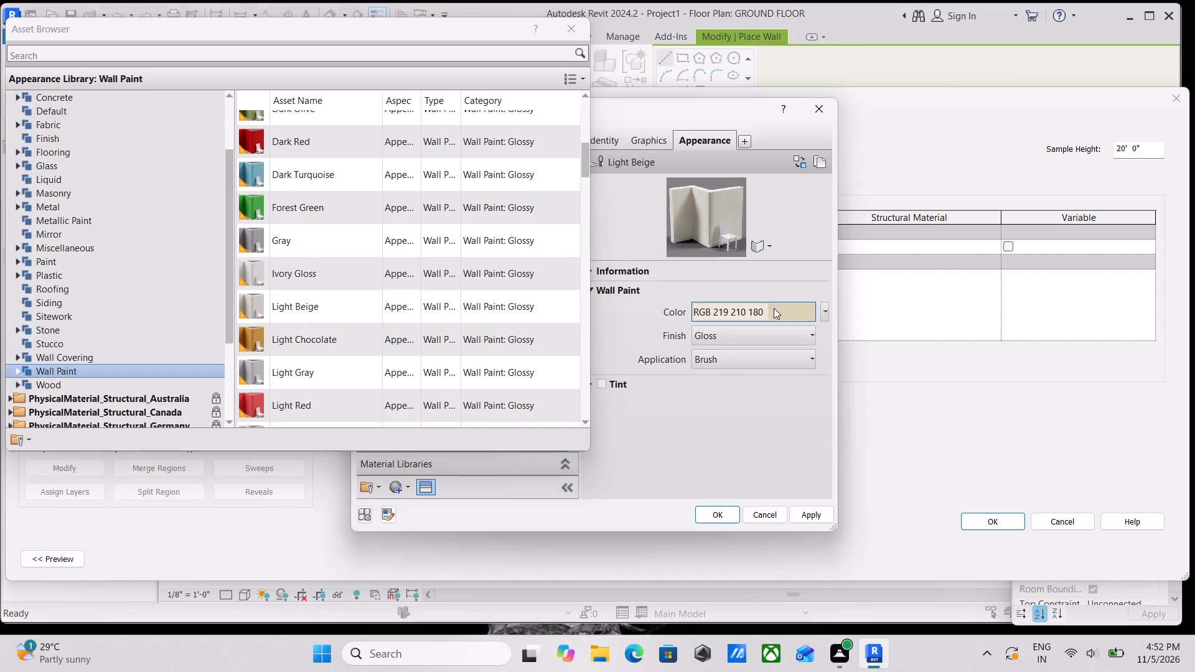
drag(748, 363, 715, 365)
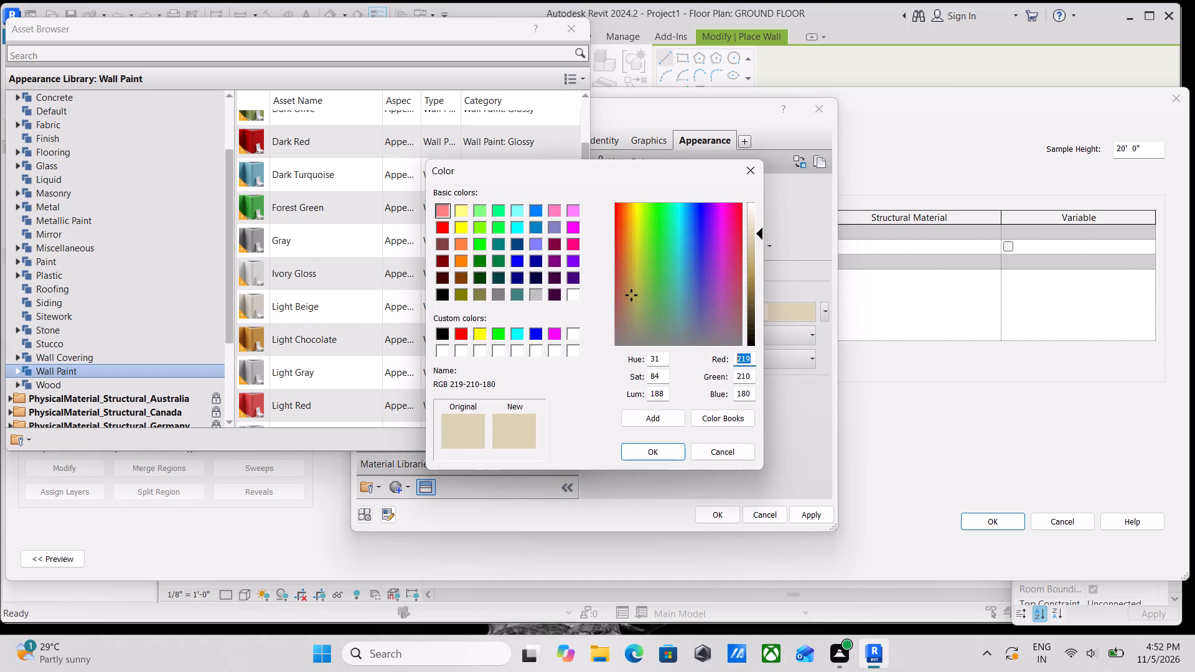
drag(715, 365, 713, 365)
text(23)
key(5)
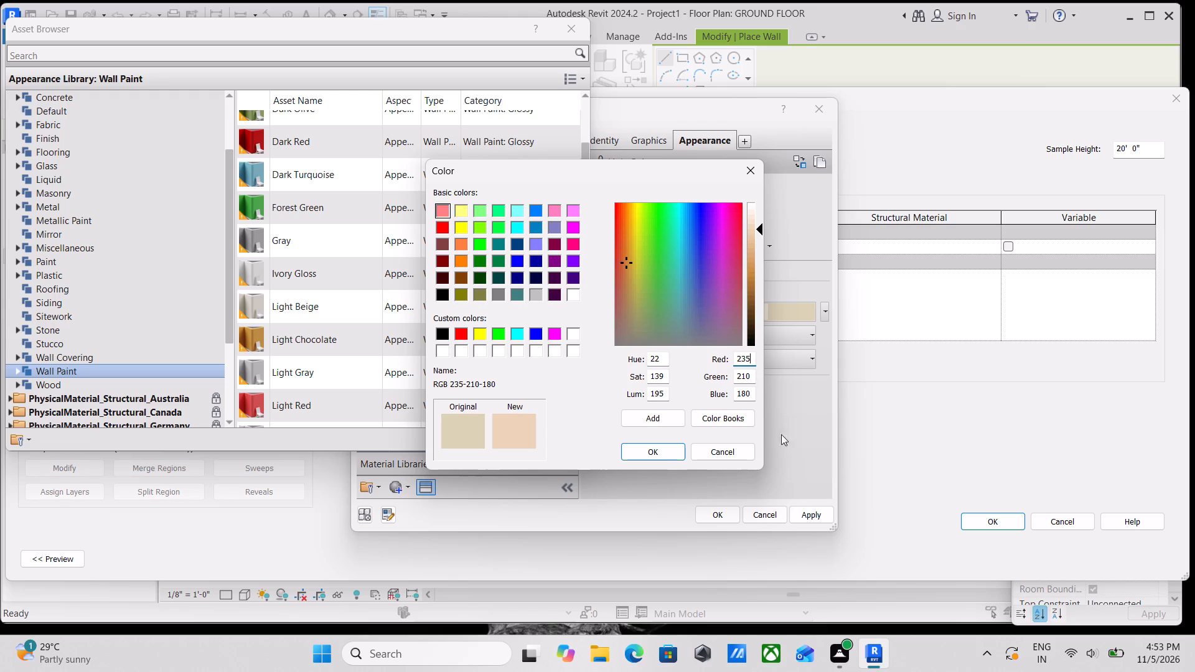
drag(748, 380, 698, 375)
text(235)
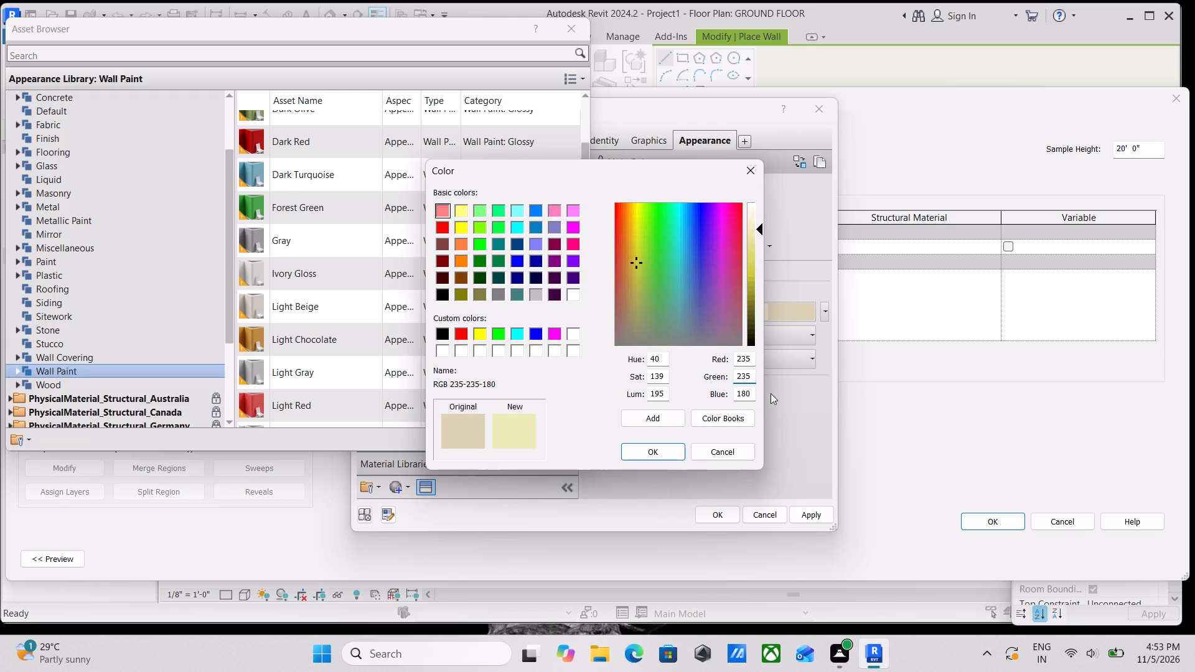
drag(749, 393, 701, 398)
text(234)
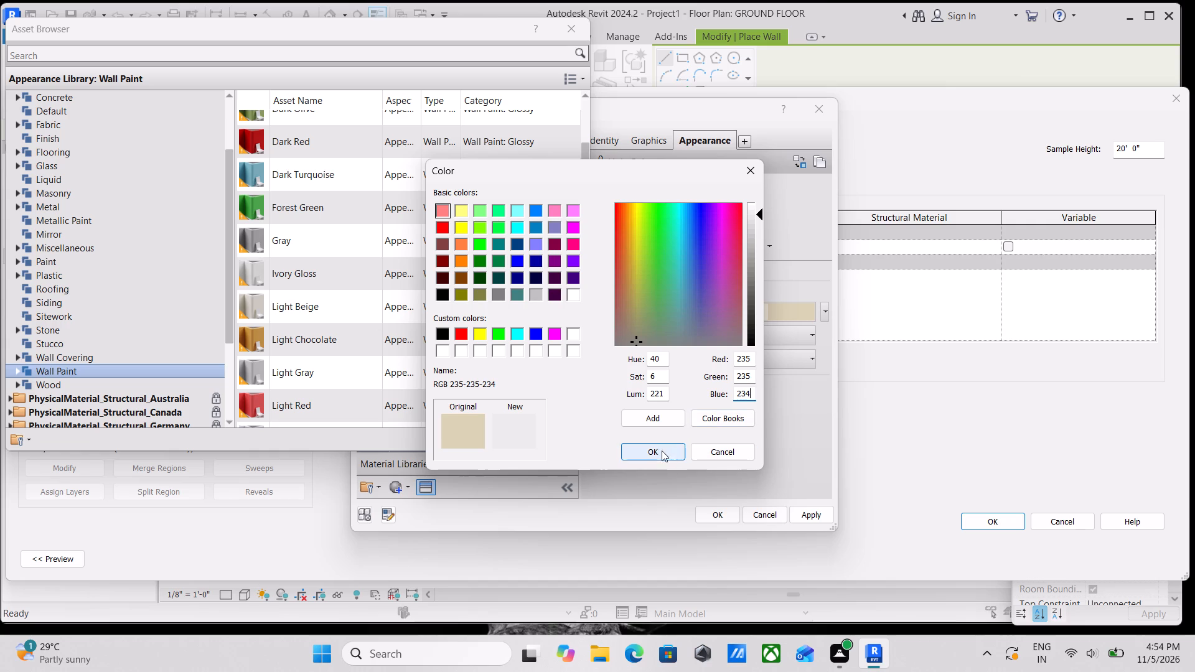
click(655, 444)
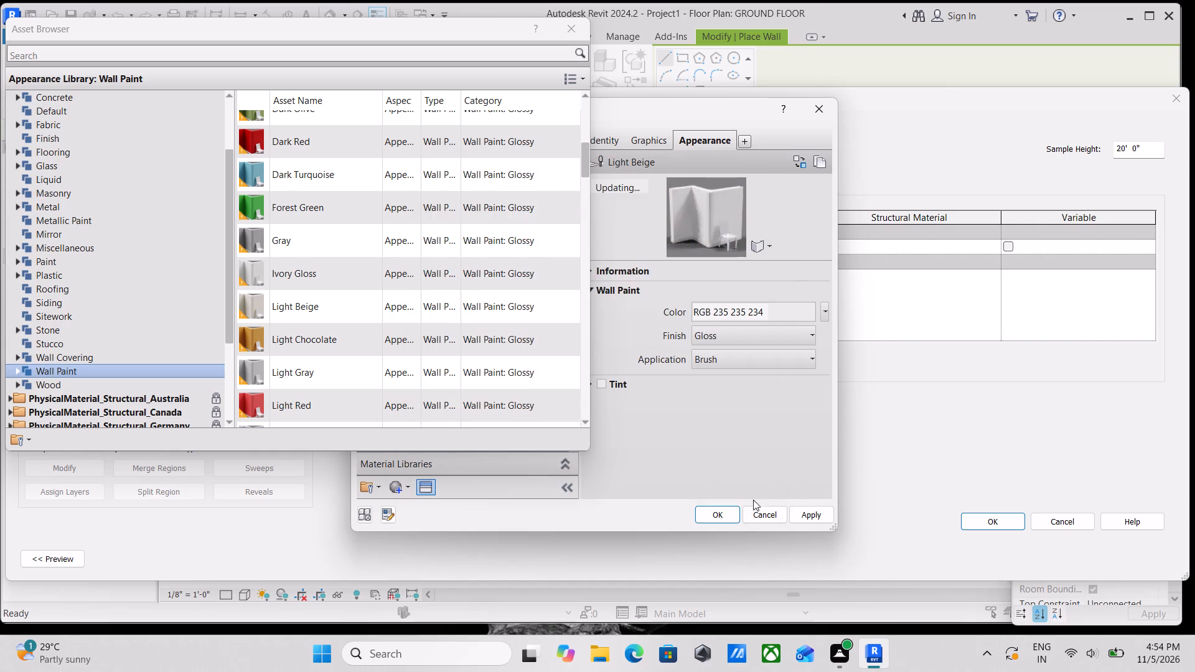
Apply the OFF WHITE COLOUR material to the structure layer of EXTERIOR WALL 9" and accept the wall assembly.
click(799, 516)
click(739, 512)
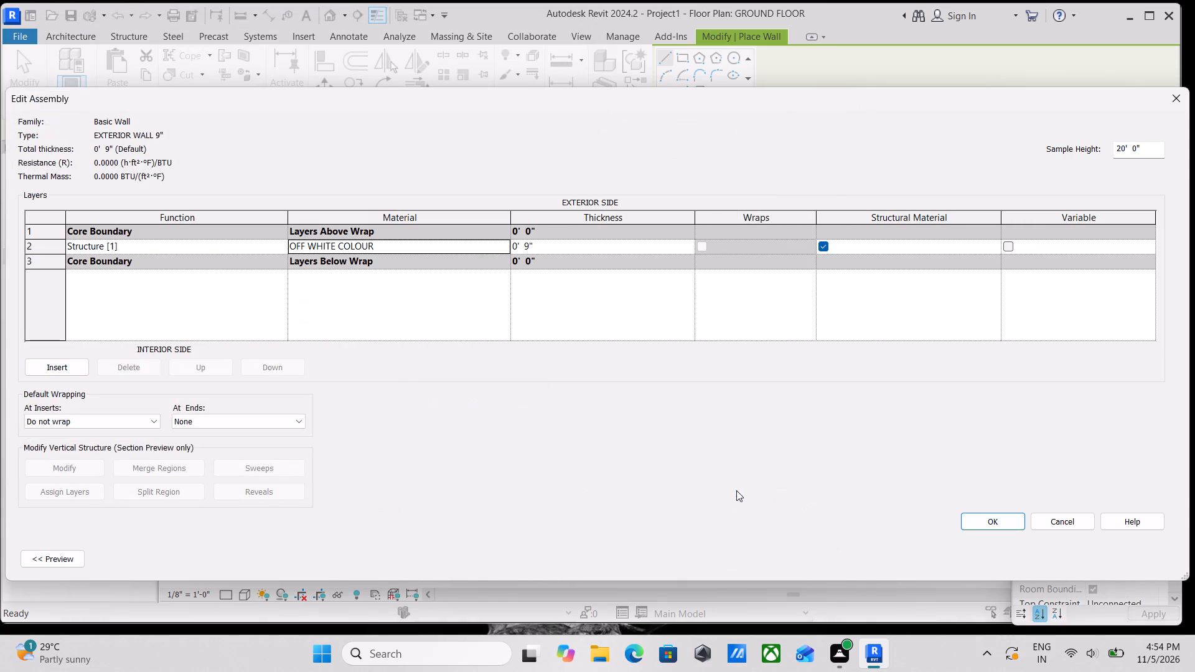
click(994, 520)
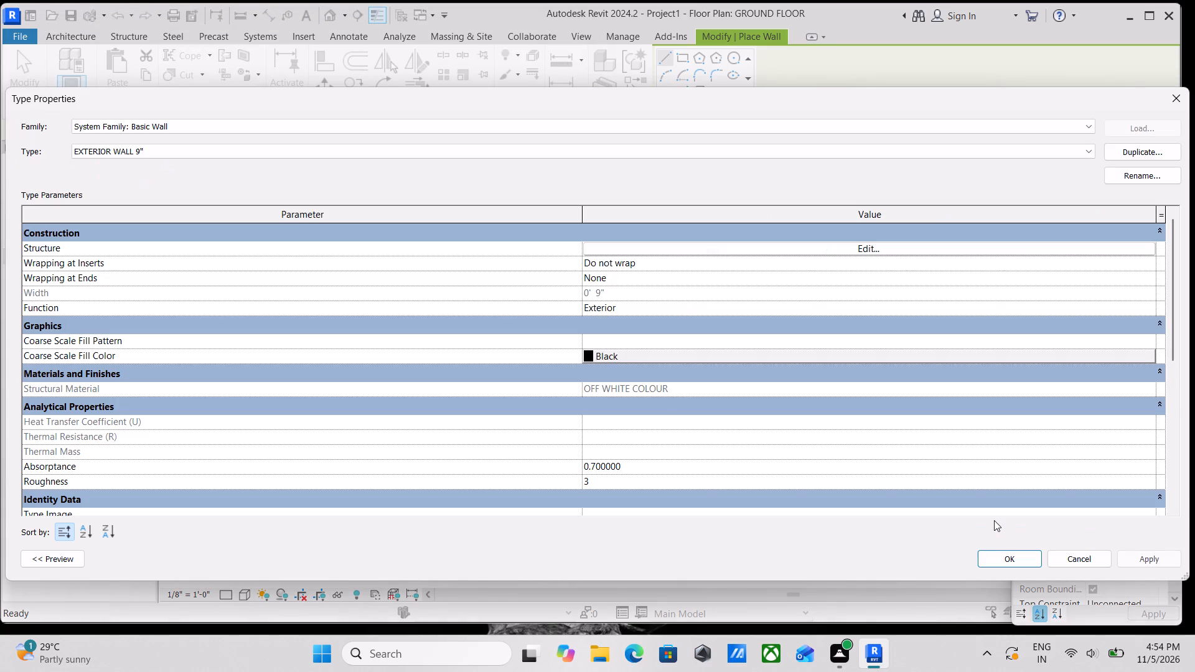
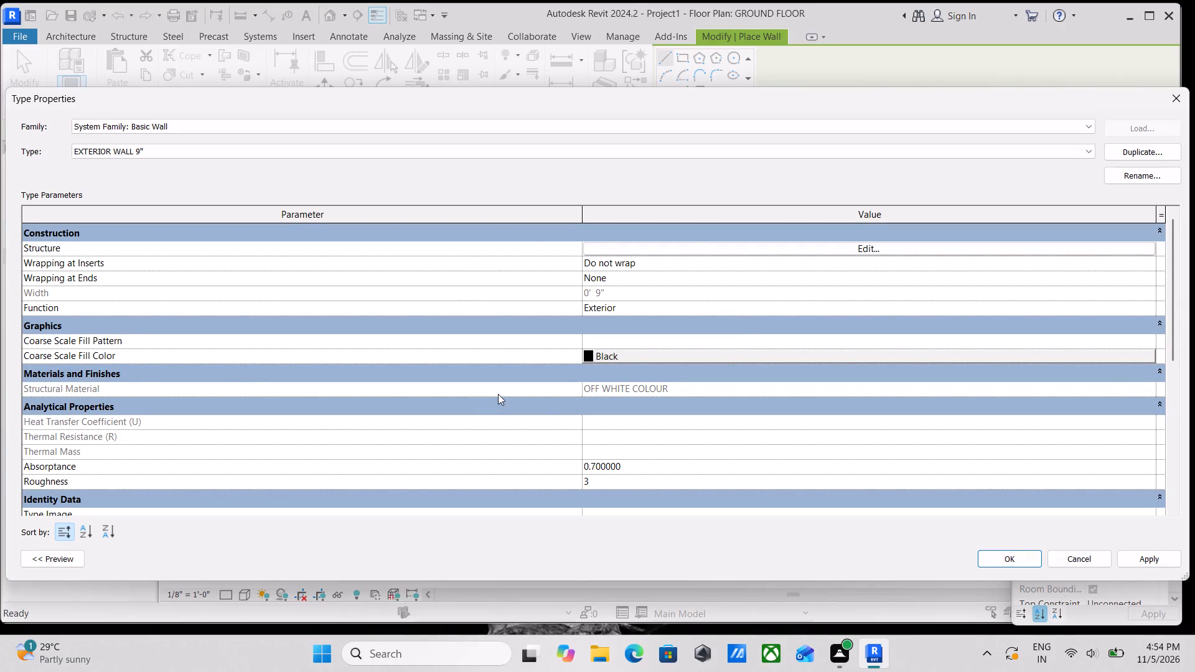
Apply the type properties of EXTERIOR WALL 9" and return to placing walls on the GROUND FLOOR plan.
scroll(661, 391, down, 2)
scroll(761, 418, up, 2)
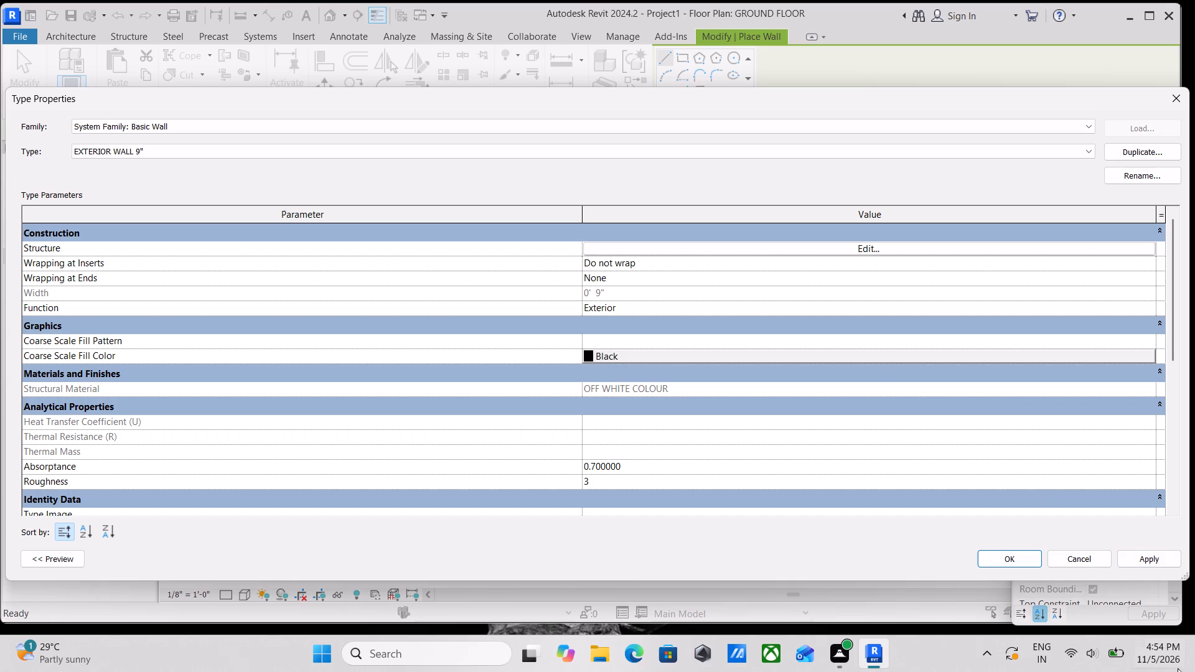
click(1142, 561)
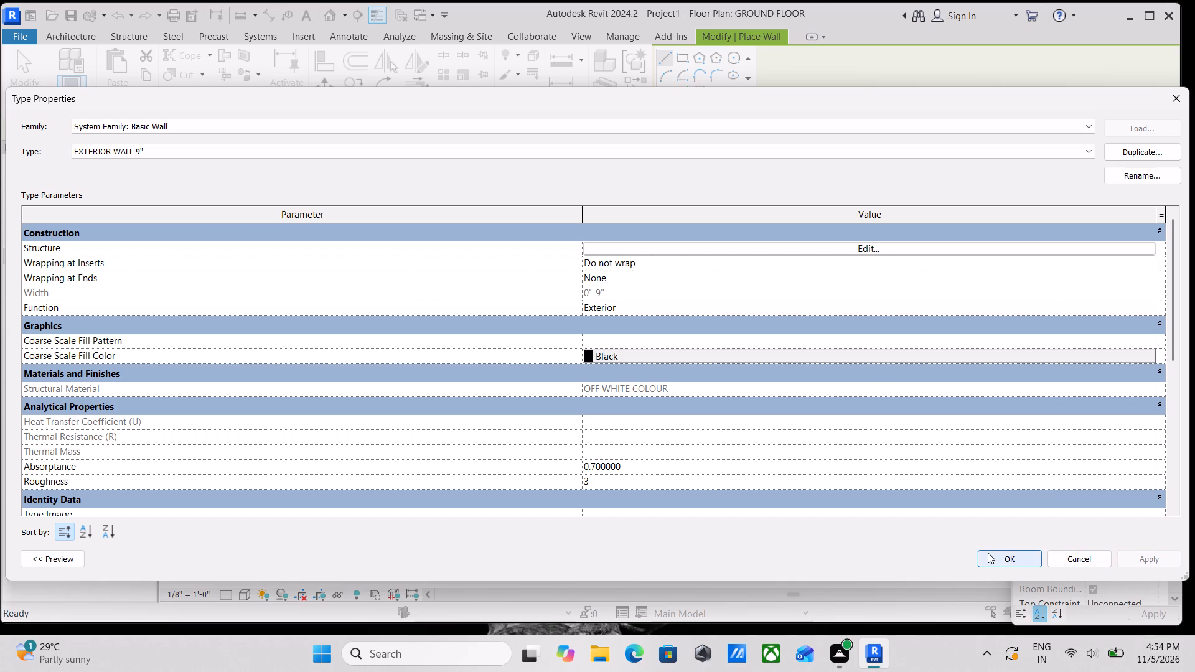
click(988, 553)
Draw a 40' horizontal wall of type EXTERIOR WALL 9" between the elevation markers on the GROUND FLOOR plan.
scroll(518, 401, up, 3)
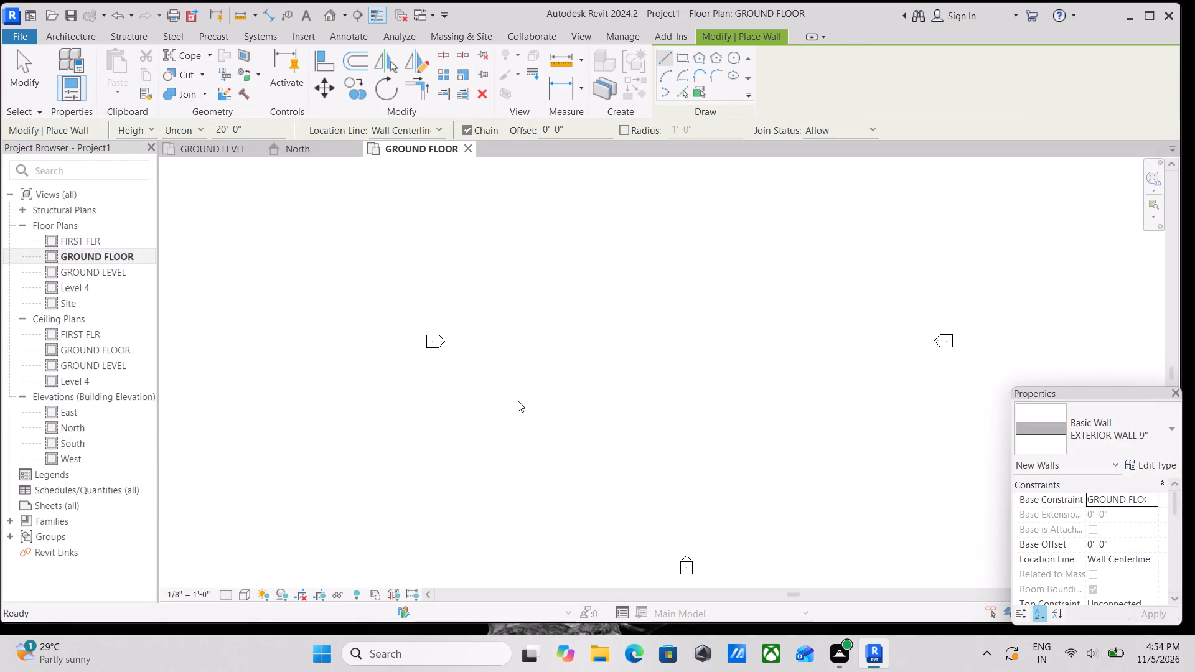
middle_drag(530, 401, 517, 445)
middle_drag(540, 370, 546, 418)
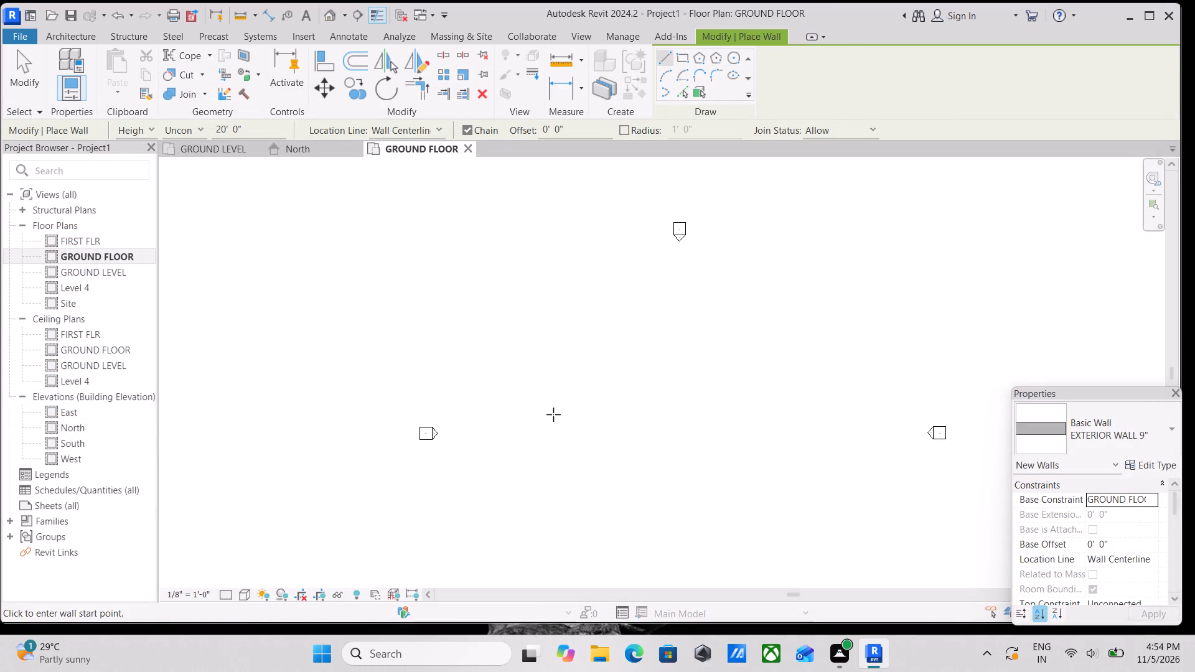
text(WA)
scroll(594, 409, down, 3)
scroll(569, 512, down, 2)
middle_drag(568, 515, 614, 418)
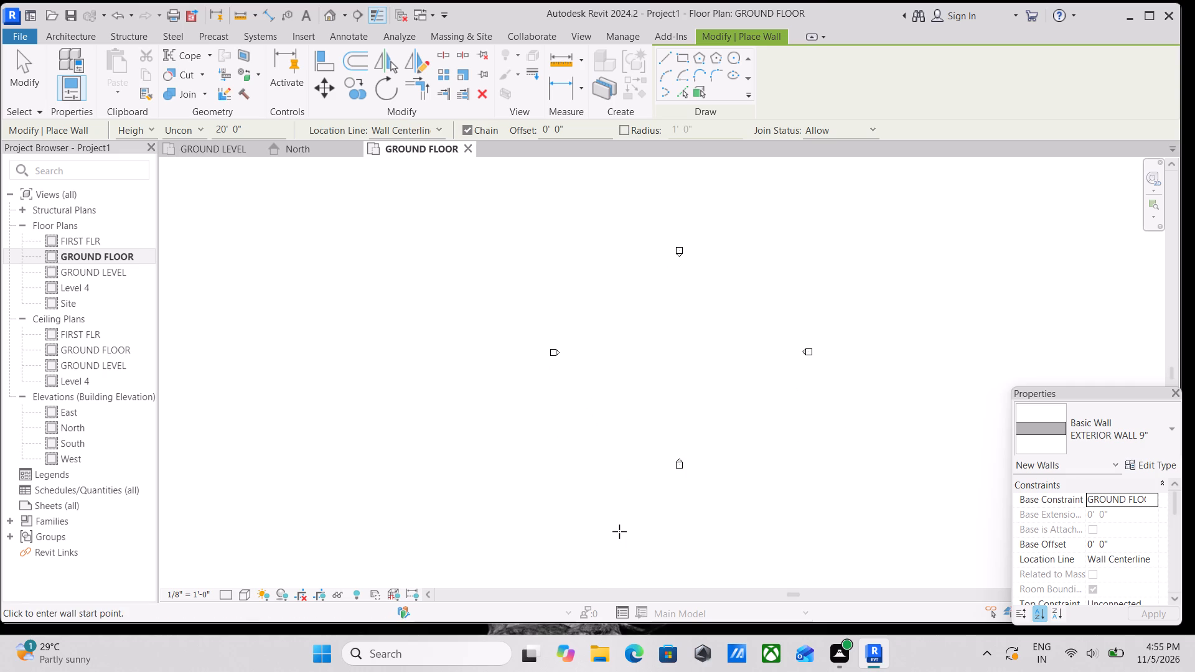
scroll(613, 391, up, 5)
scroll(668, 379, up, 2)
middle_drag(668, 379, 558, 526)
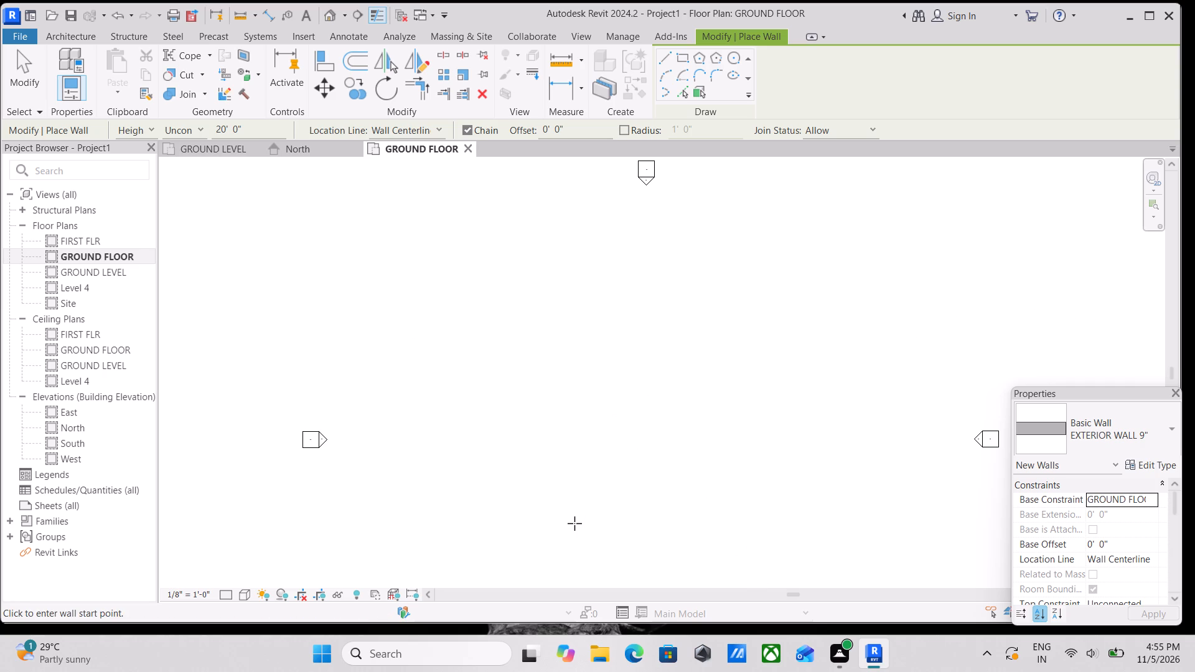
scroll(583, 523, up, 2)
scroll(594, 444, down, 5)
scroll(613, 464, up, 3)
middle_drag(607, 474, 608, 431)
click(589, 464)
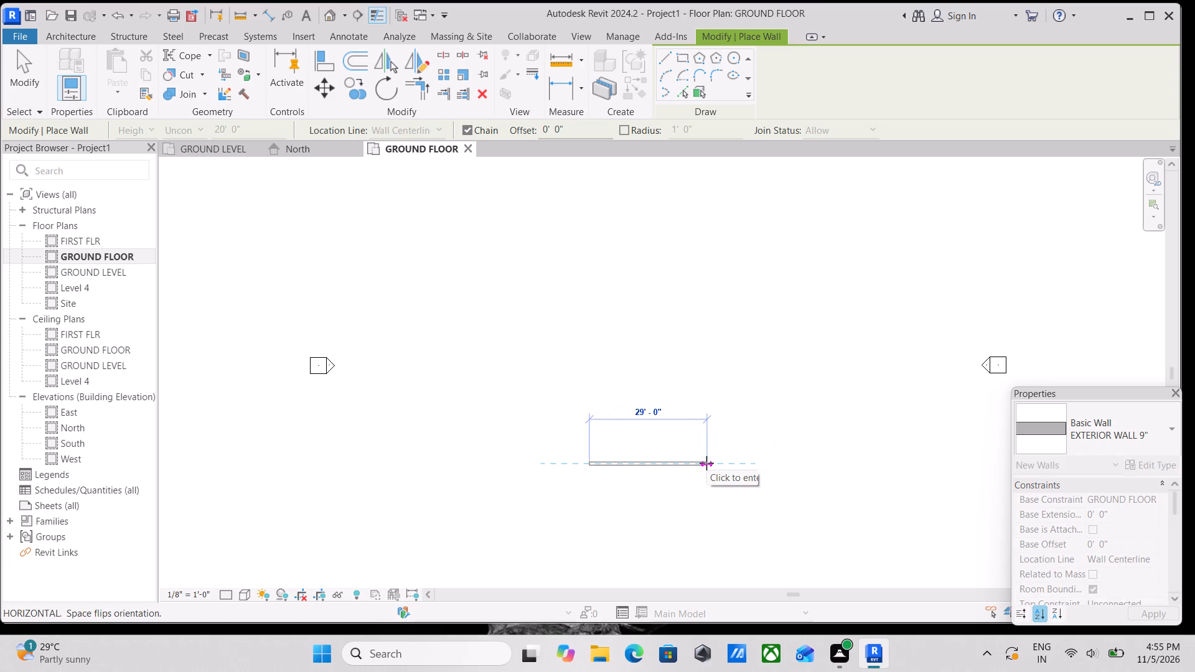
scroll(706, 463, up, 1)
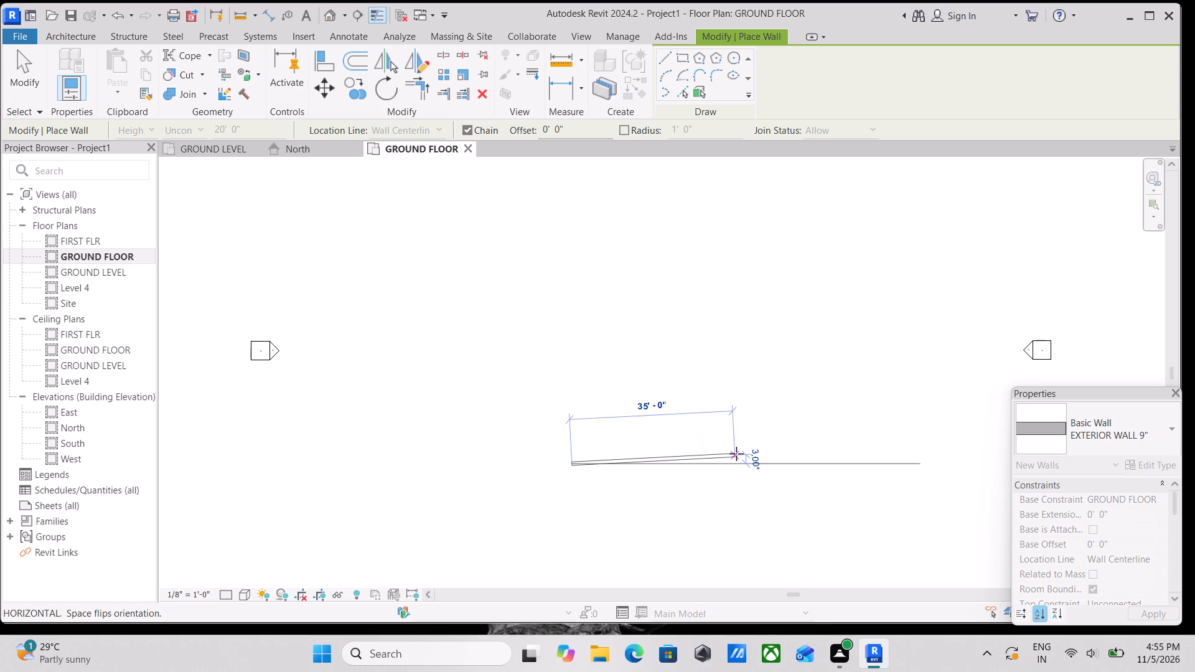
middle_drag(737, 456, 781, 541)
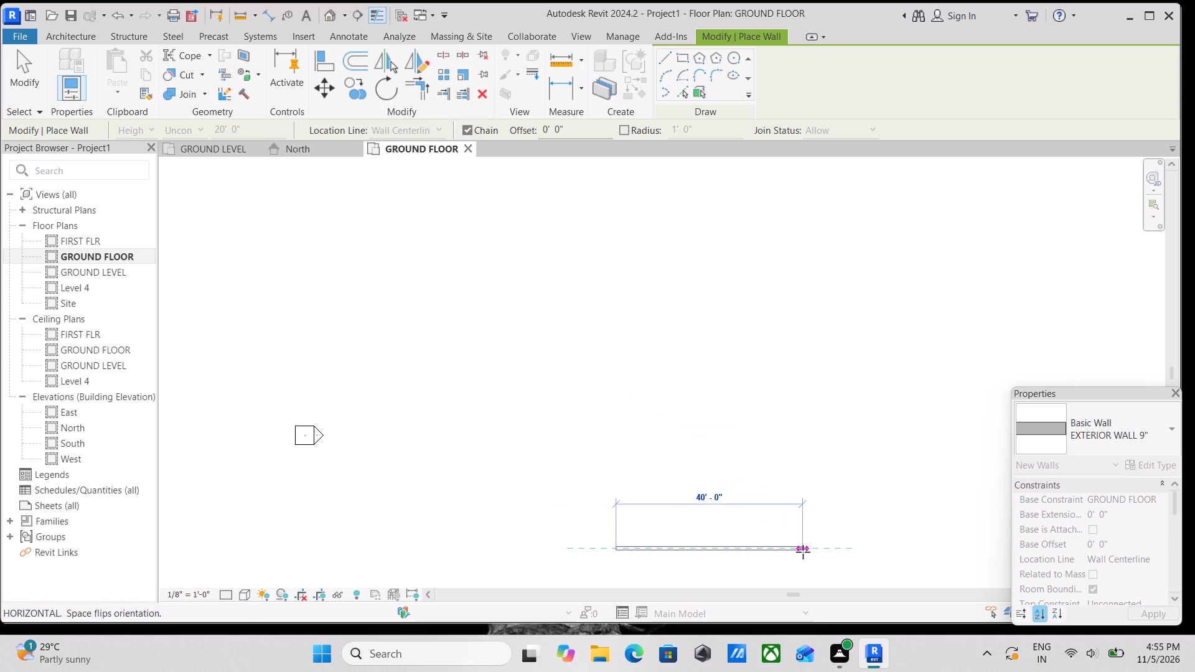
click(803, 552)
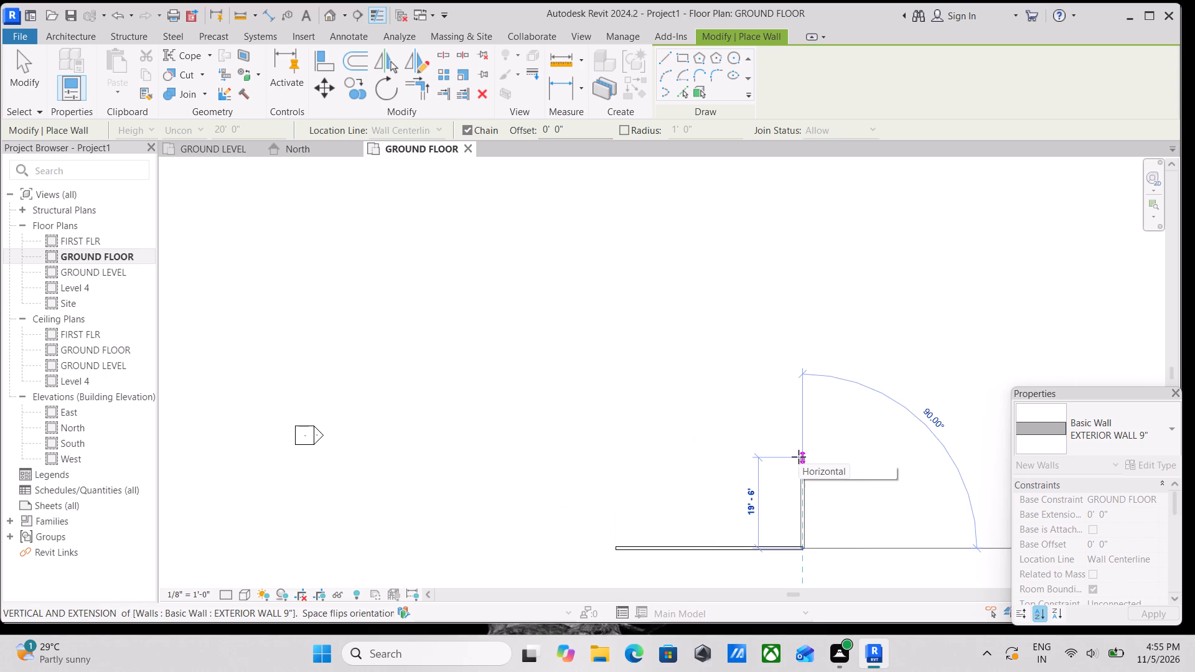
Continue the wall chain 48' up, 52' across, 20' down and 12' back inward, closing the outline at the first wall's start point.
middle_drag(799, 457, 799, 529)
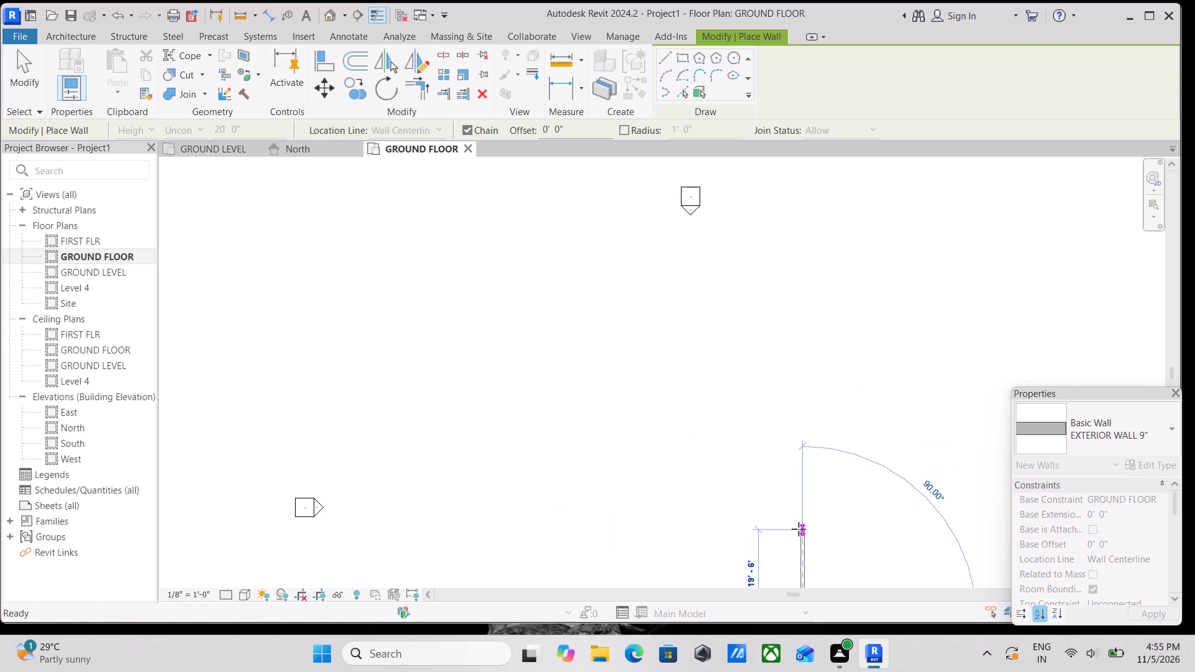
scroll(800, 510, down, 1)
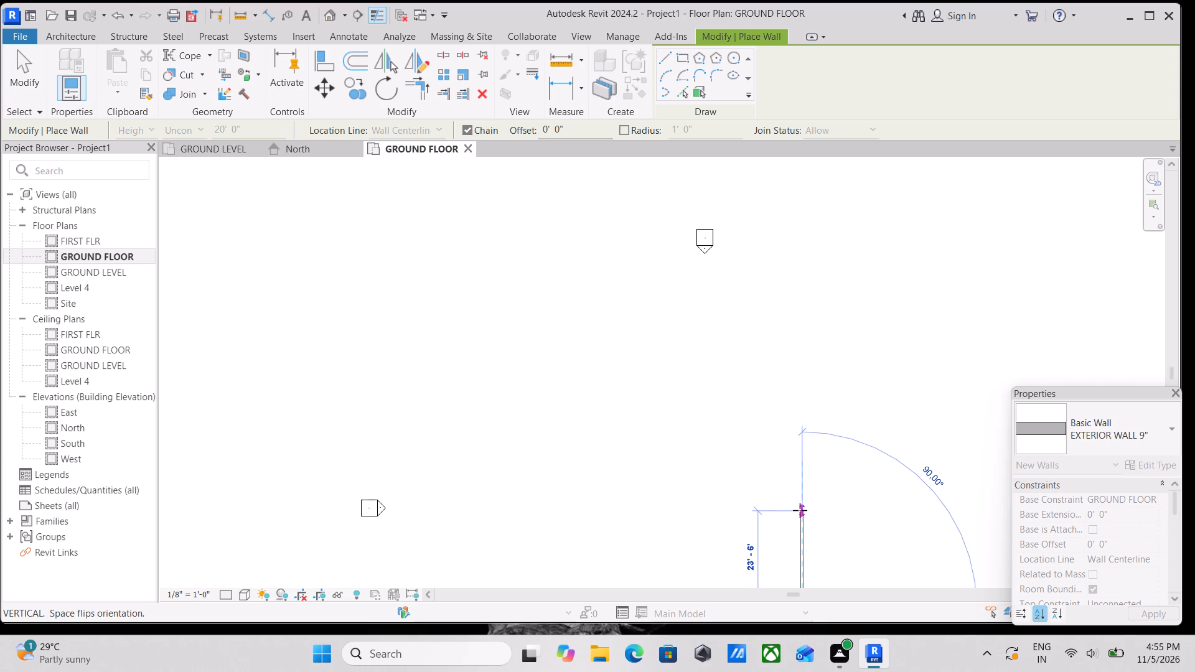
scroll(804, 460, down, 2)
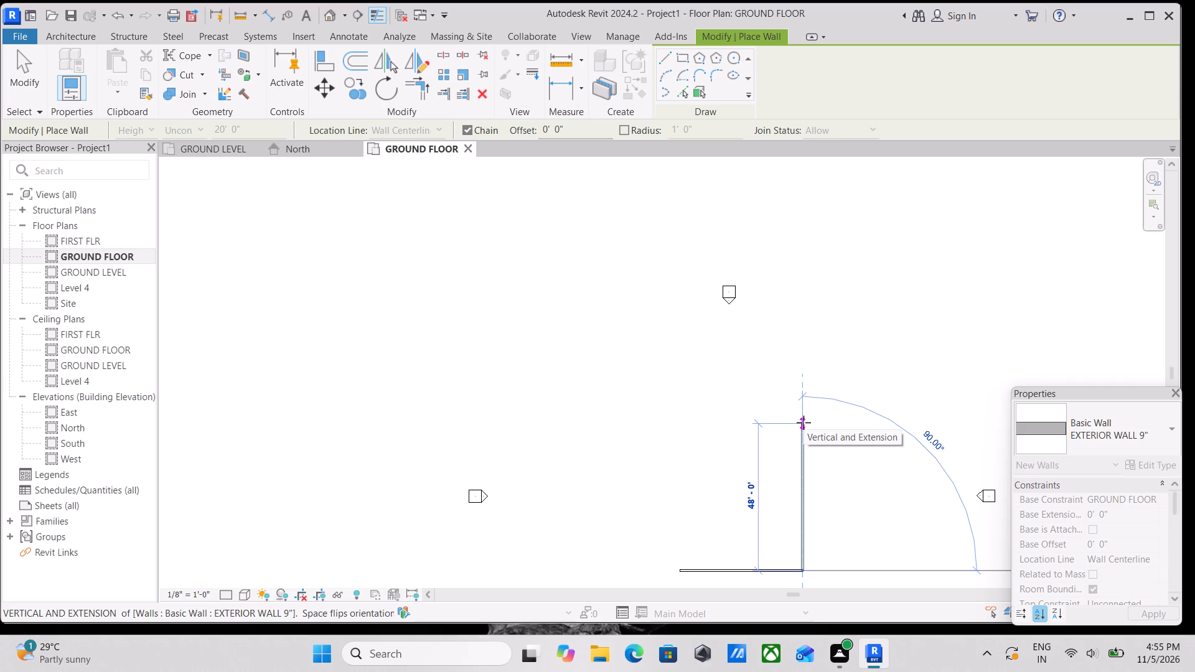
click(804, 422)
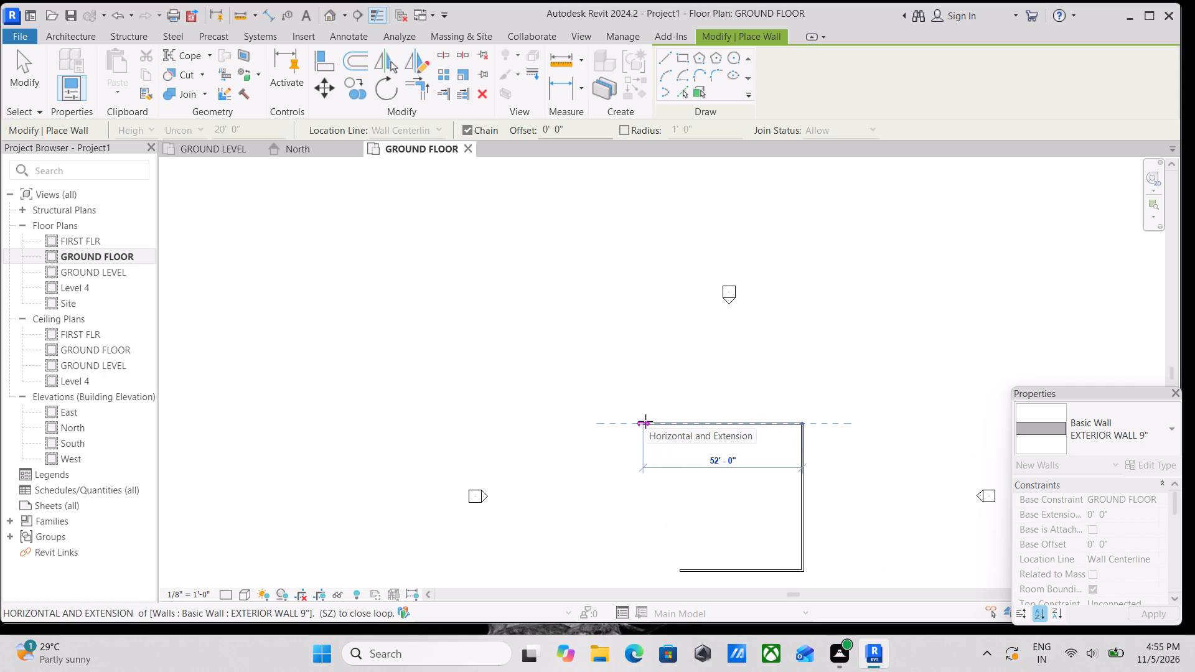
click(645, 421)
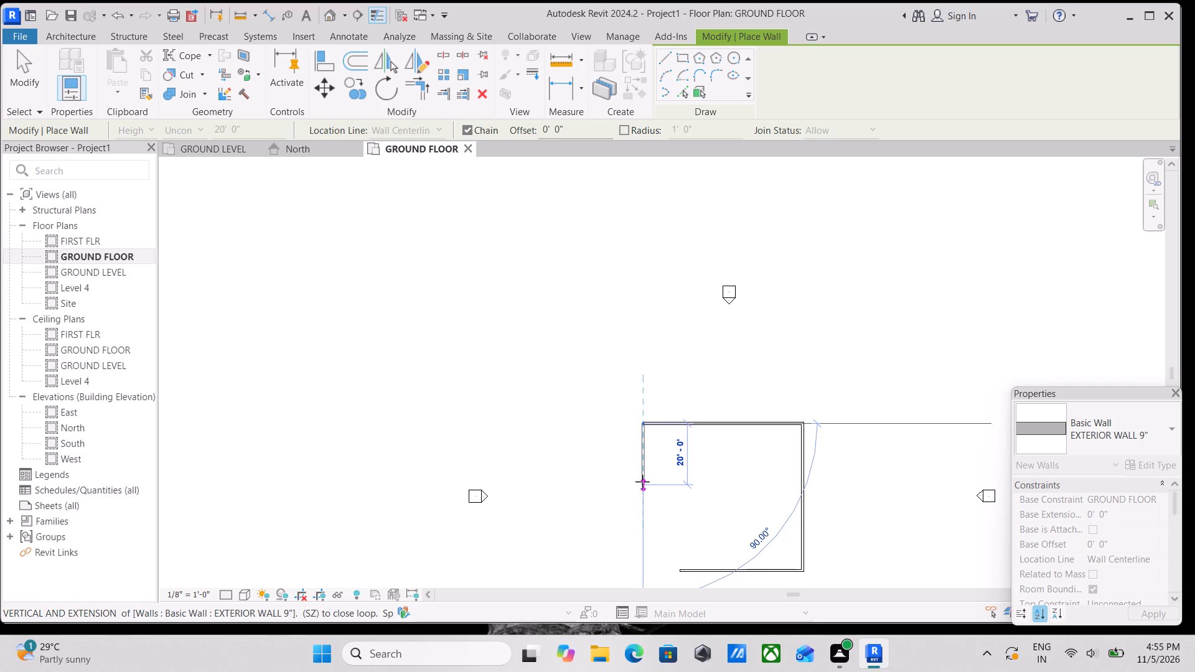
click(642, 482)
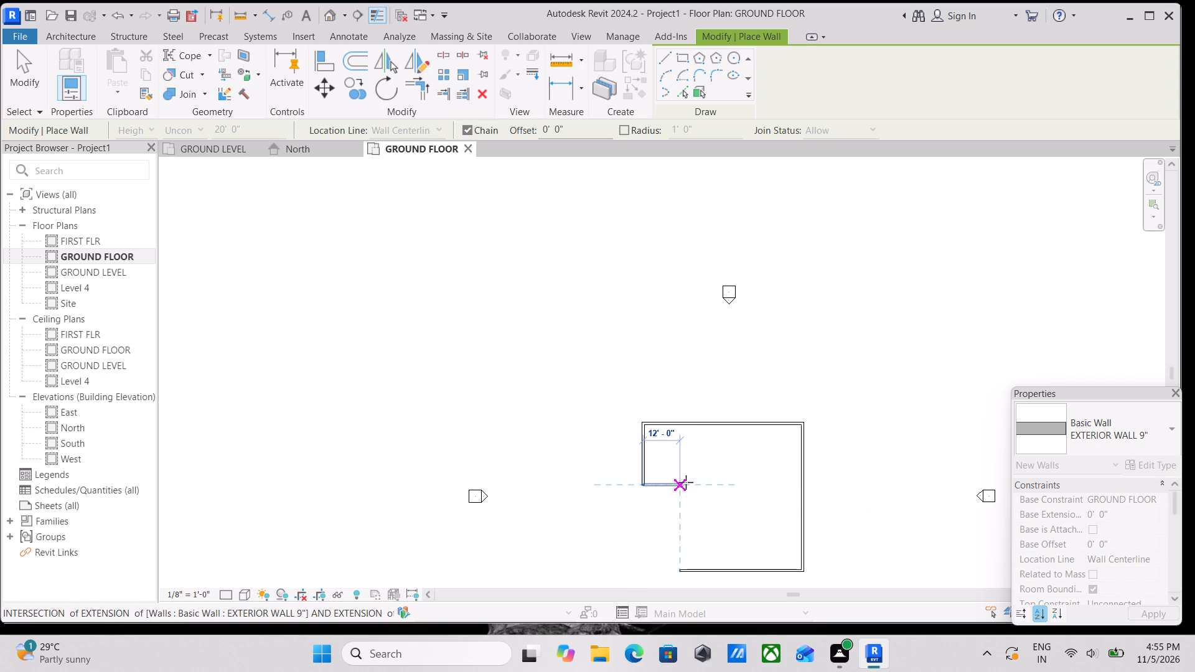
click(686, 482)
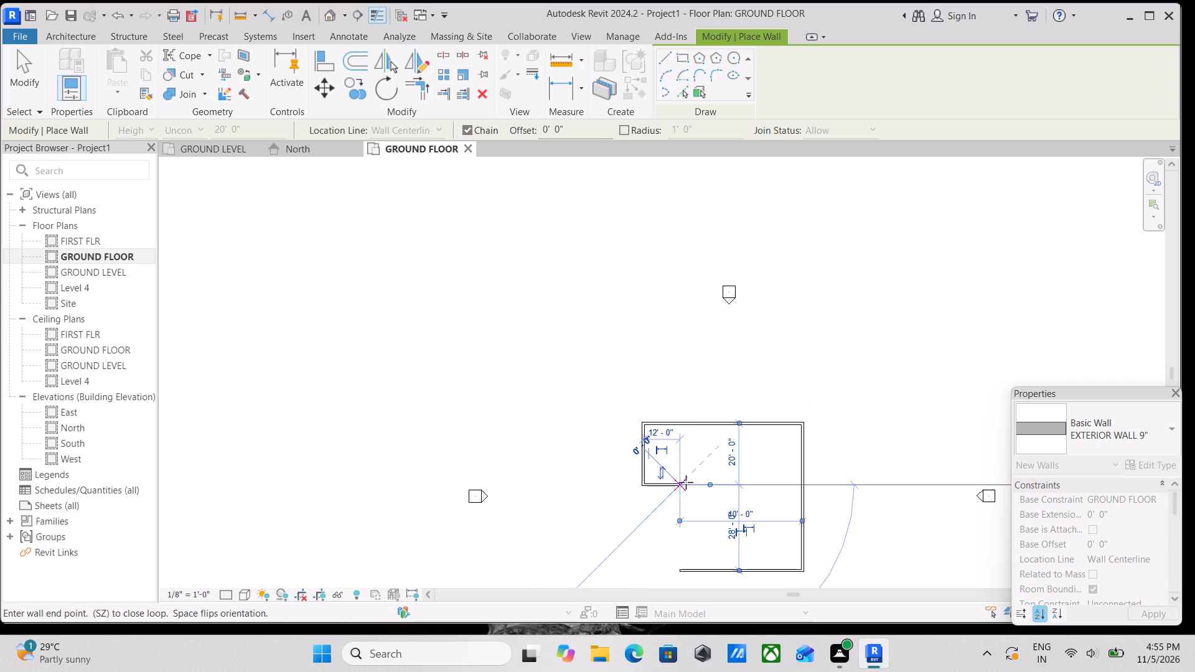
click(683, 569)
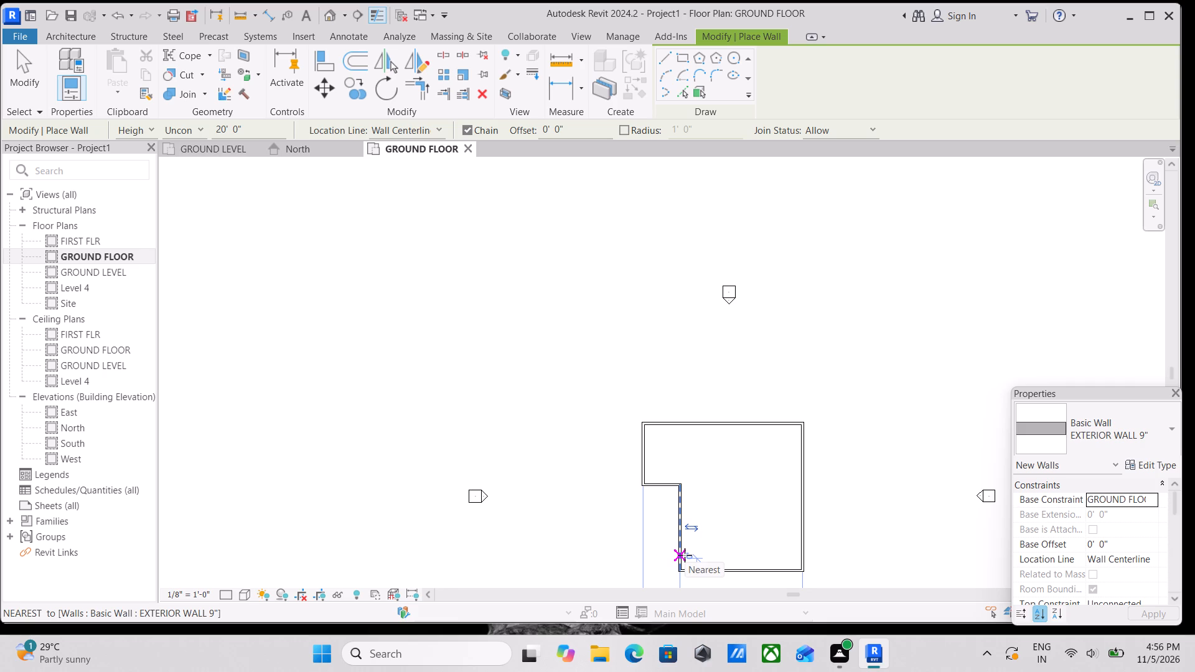
Examine the closed exterior wall outline on the GROUND FLOOR plan.
scroll(734, 492, up, 2)
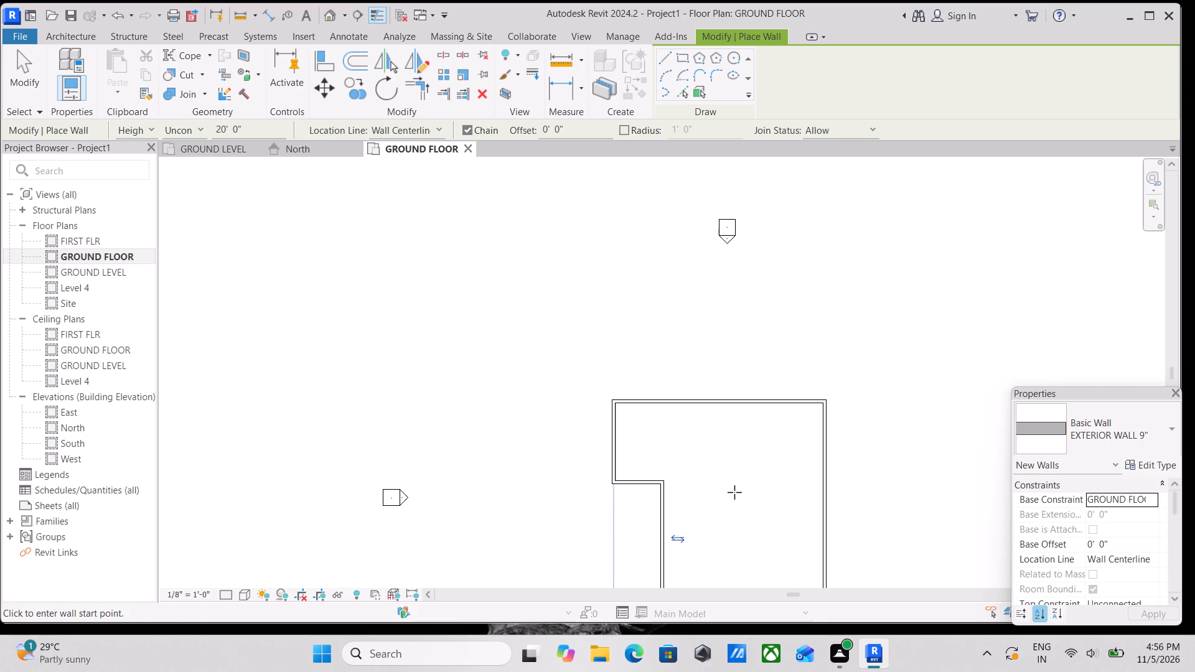
scroll(724, 498, up, 2)
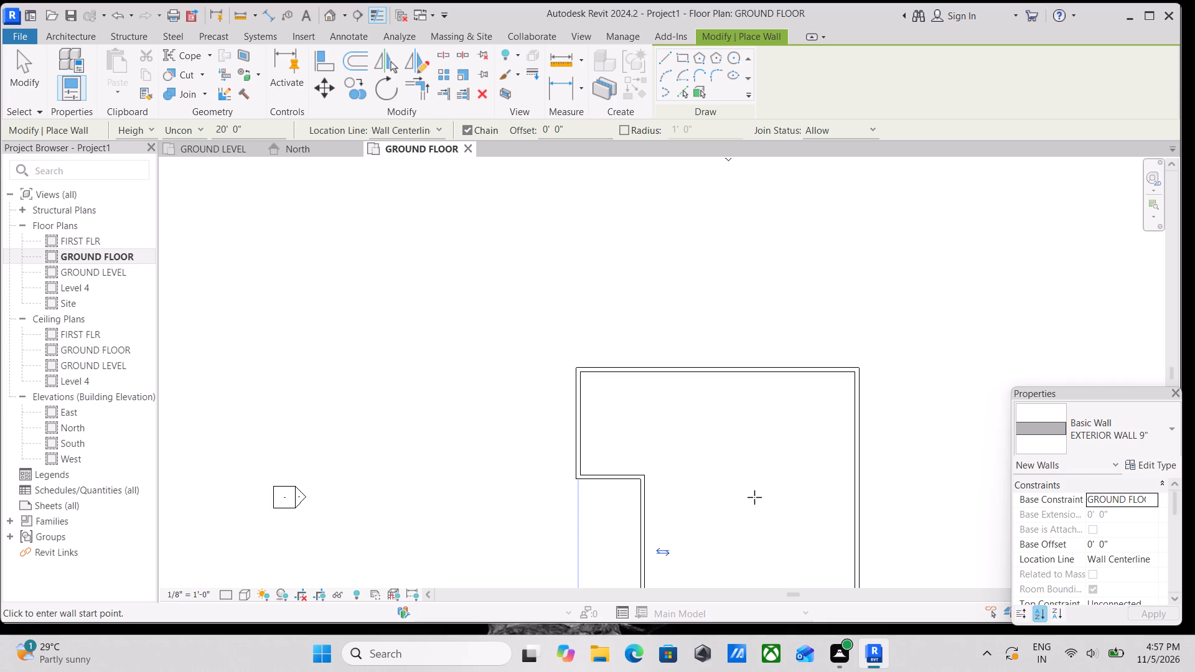
scroll(700, 492, up, 1)
scroll(708, 459, down, 1)
middle_drag(708, 459, 728, 452)
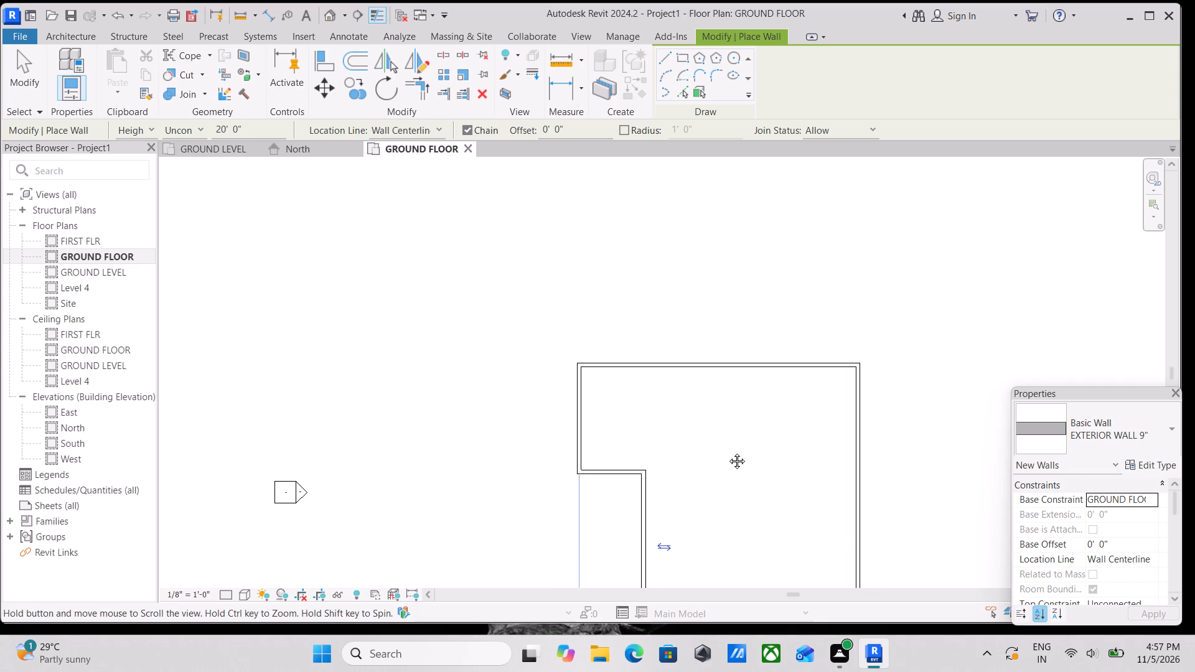
middle_drag(728, 452, 749, 444)
middle_drag(708, 456, 768, 442)
middle_drag(779, 446, 778, 398)
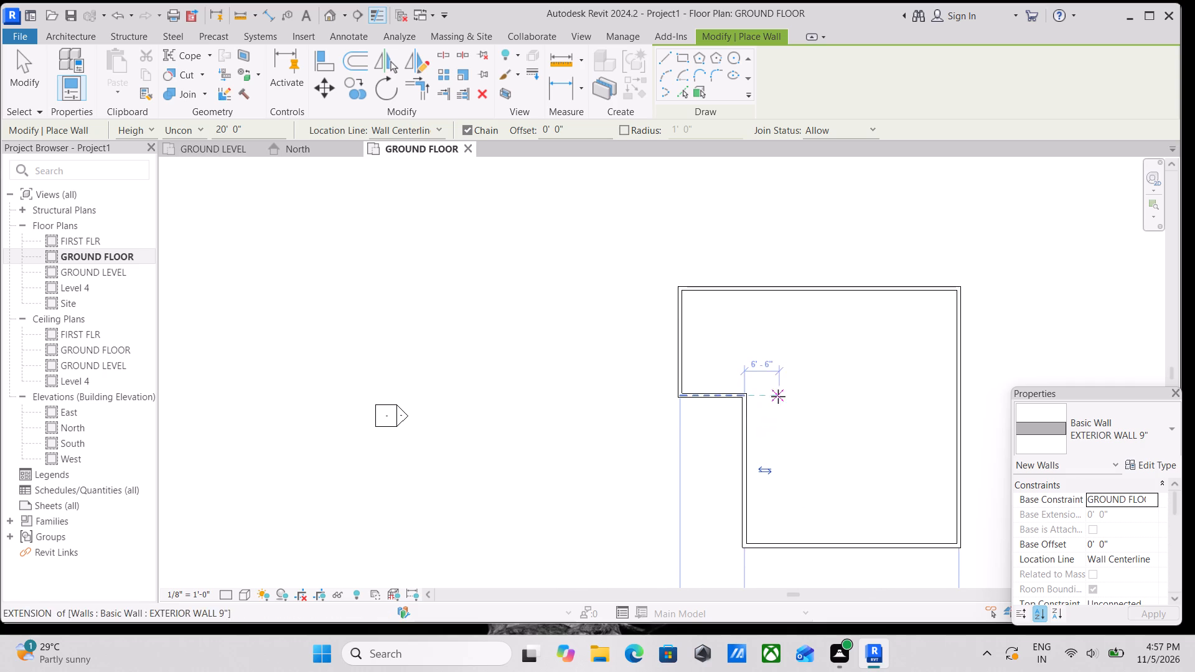
middle_drag(813, 472, 719, 395)
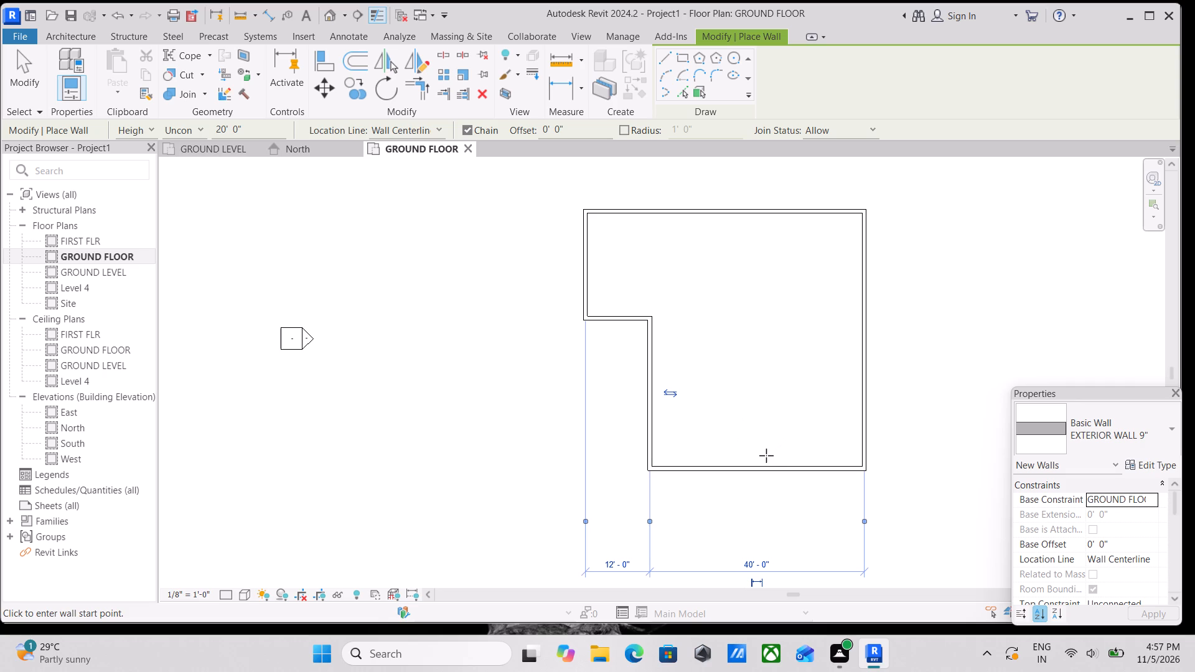
scroll(766, 455, up, 1)
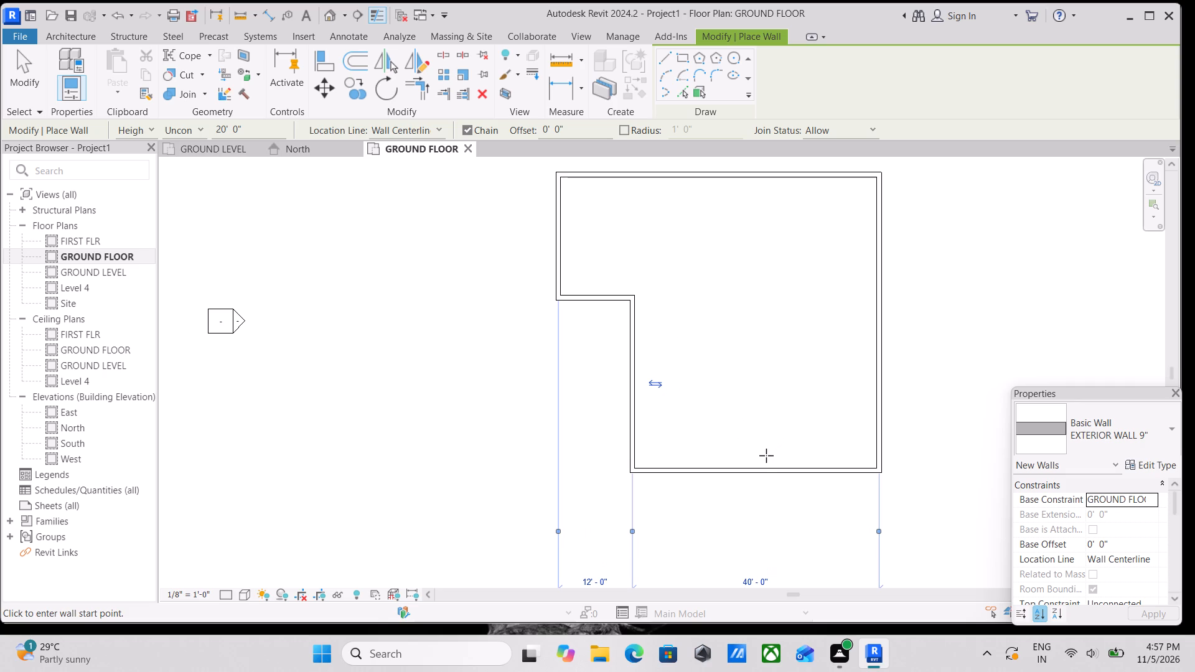
scroll(766, 455, down, 1)
scroll(766, 455, up, 2)
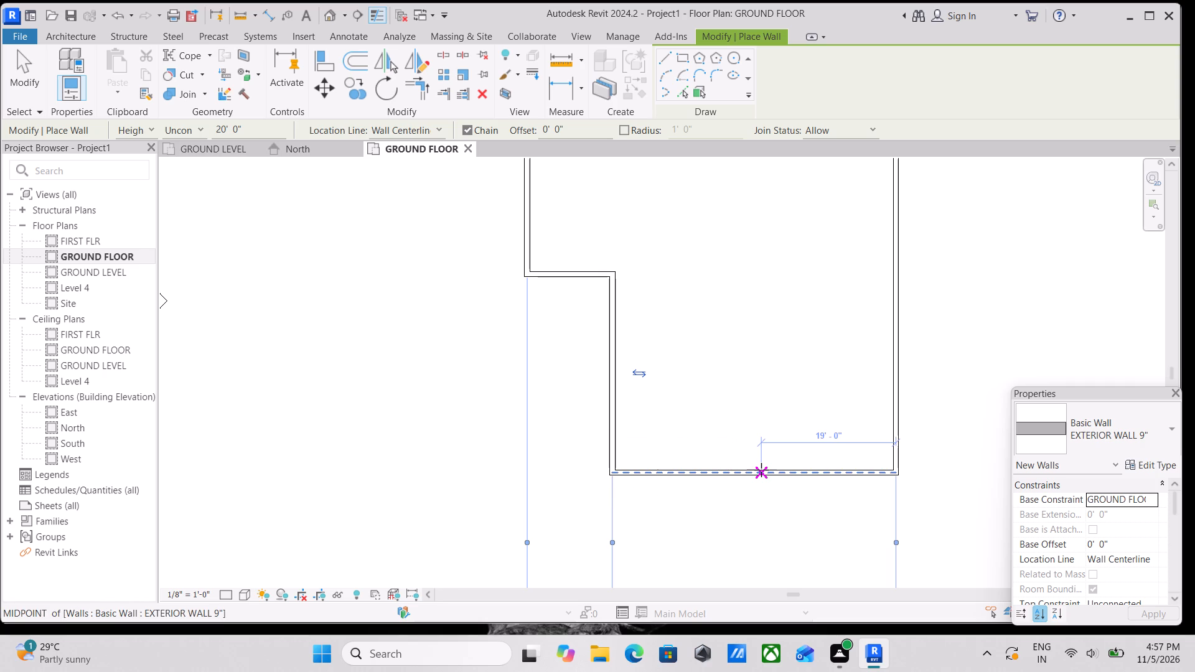
scroll(776, 457, down, 2)
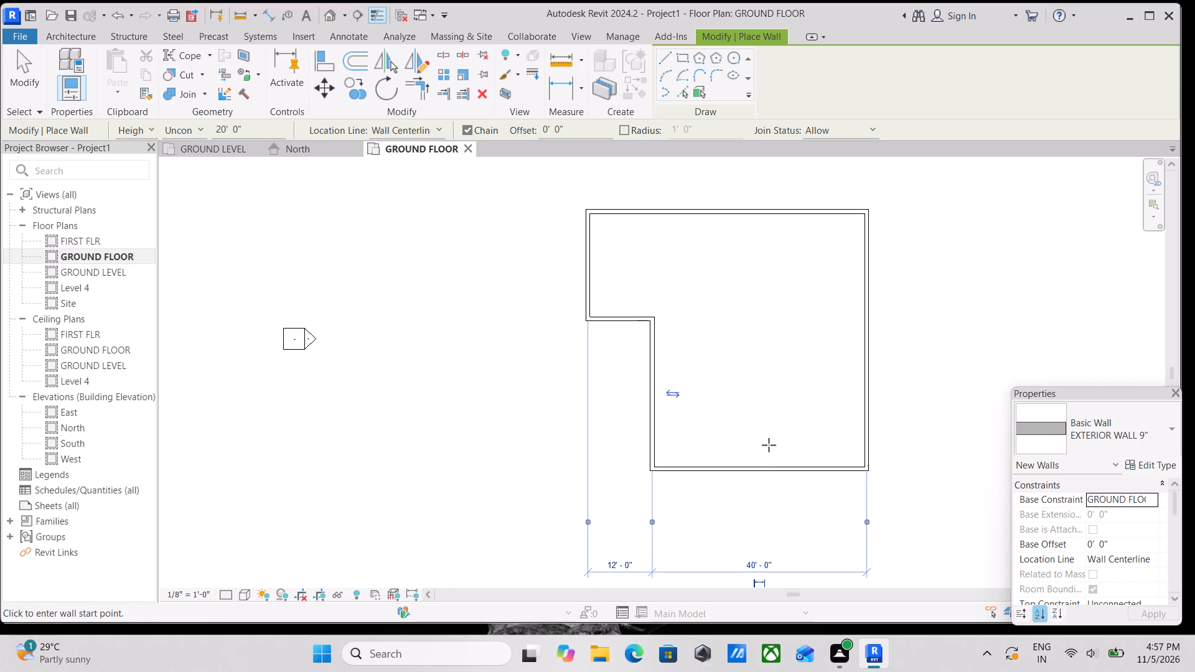
middle_drag(745, 414, 752, 483)
scroll(769, 410, down, 1)
middle_drag(769, 410, 747, 479)
middle_drag(745, 506, 778, 451)
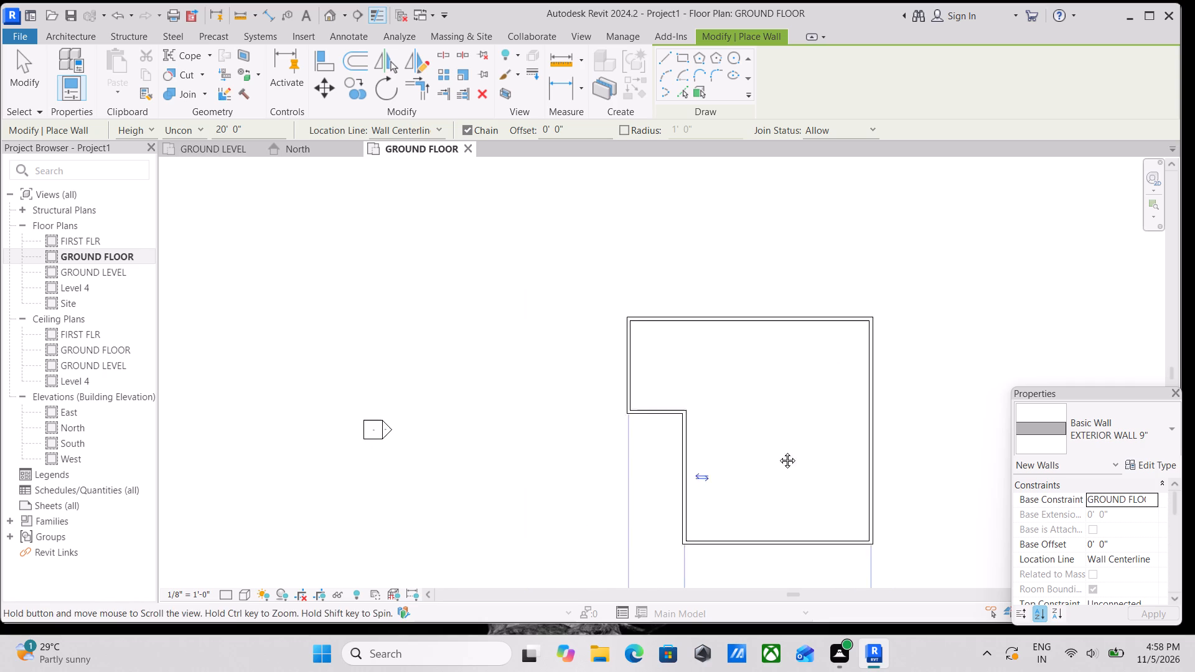
middle_drag(778, 451, 780, 444)
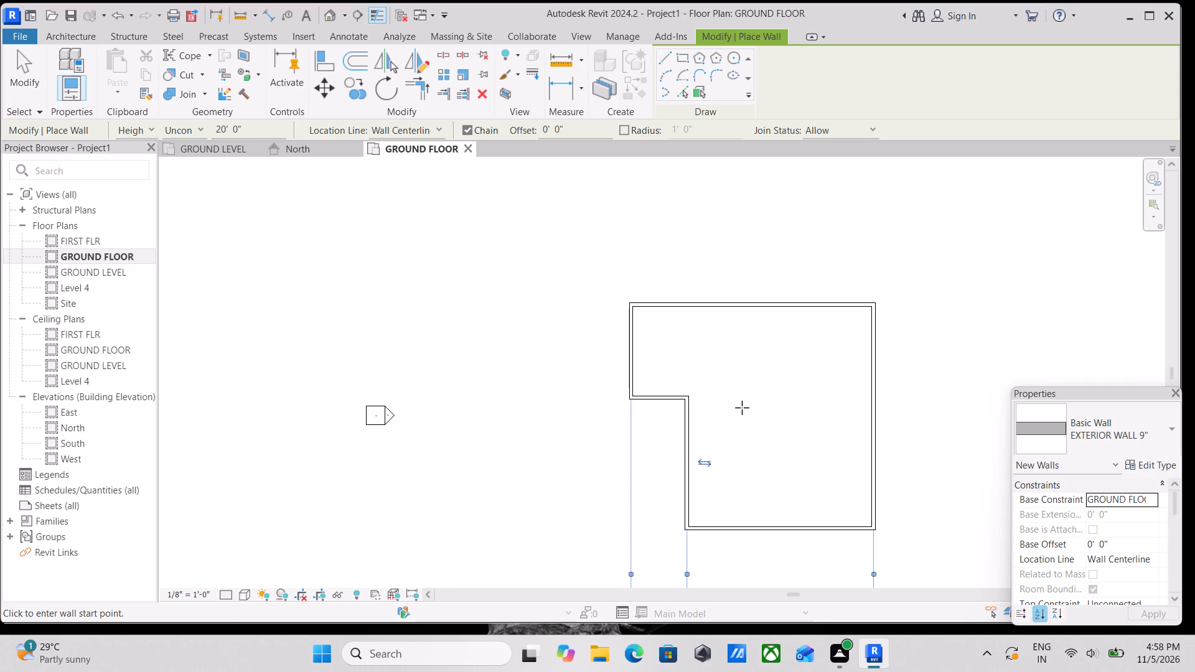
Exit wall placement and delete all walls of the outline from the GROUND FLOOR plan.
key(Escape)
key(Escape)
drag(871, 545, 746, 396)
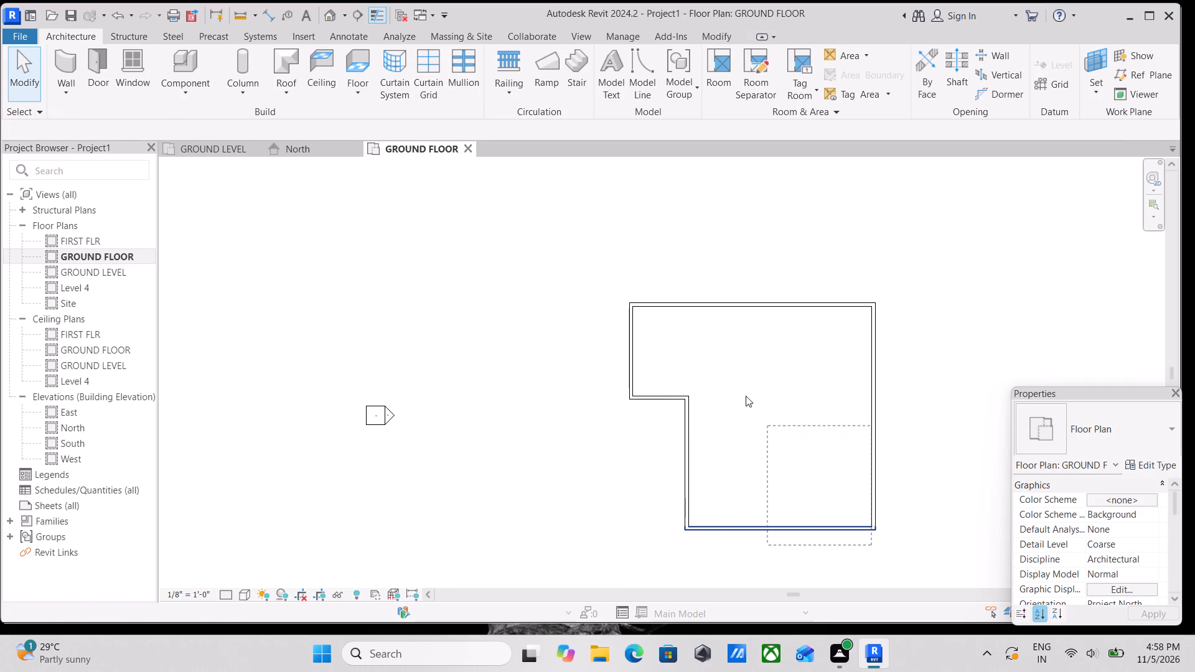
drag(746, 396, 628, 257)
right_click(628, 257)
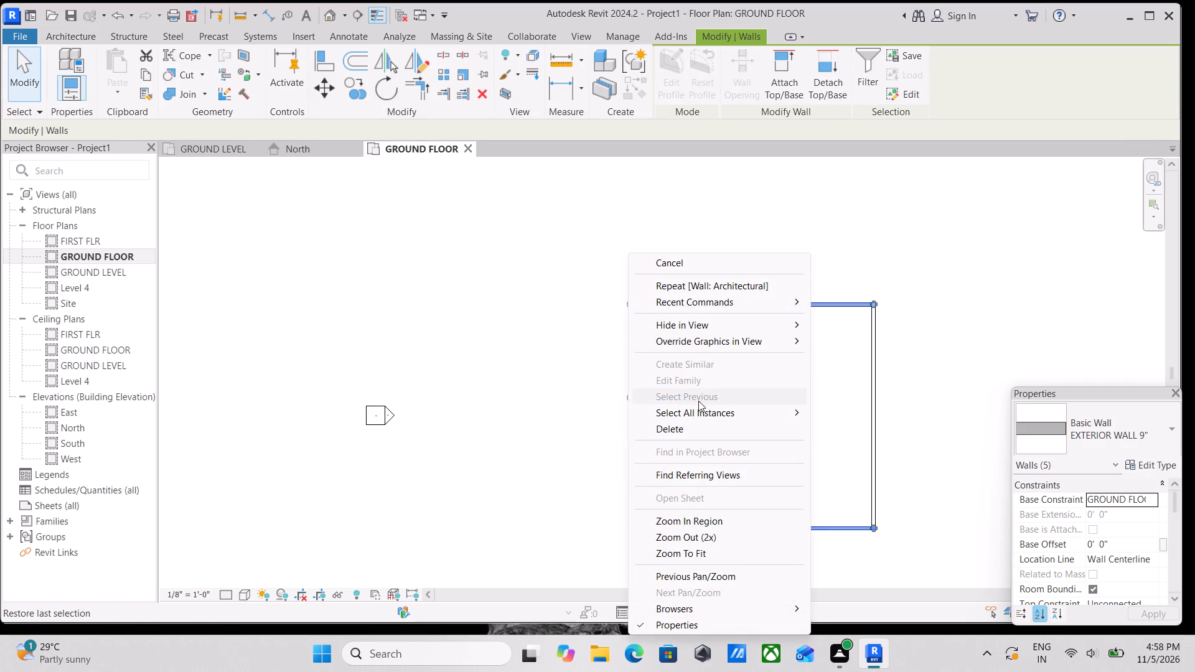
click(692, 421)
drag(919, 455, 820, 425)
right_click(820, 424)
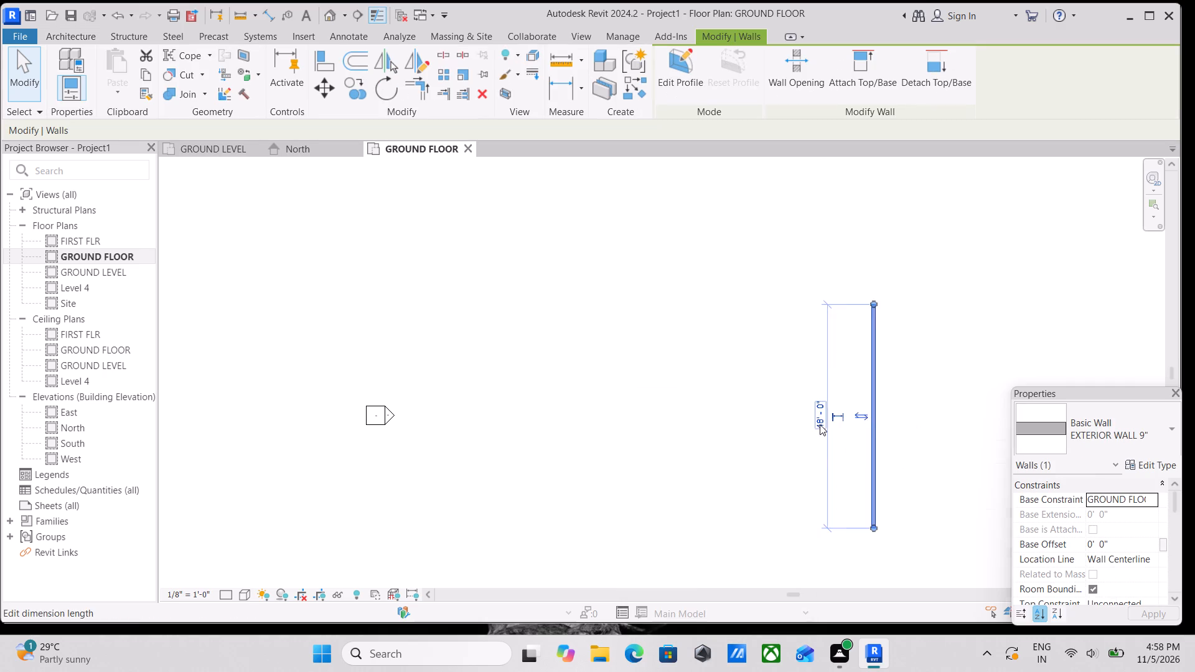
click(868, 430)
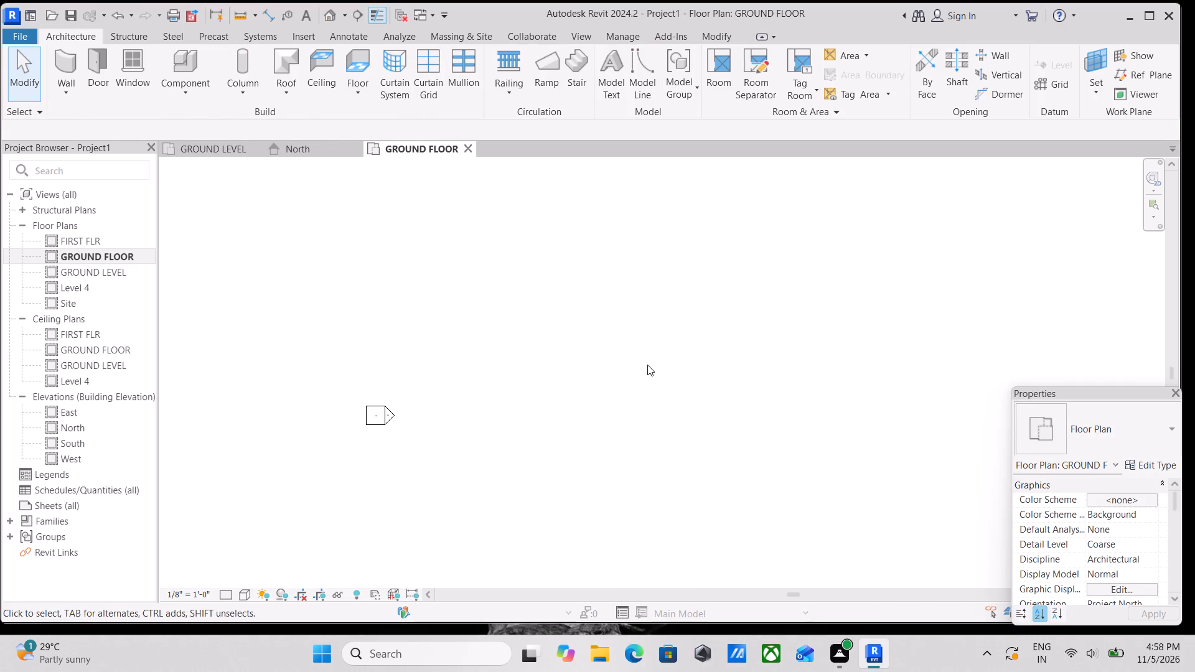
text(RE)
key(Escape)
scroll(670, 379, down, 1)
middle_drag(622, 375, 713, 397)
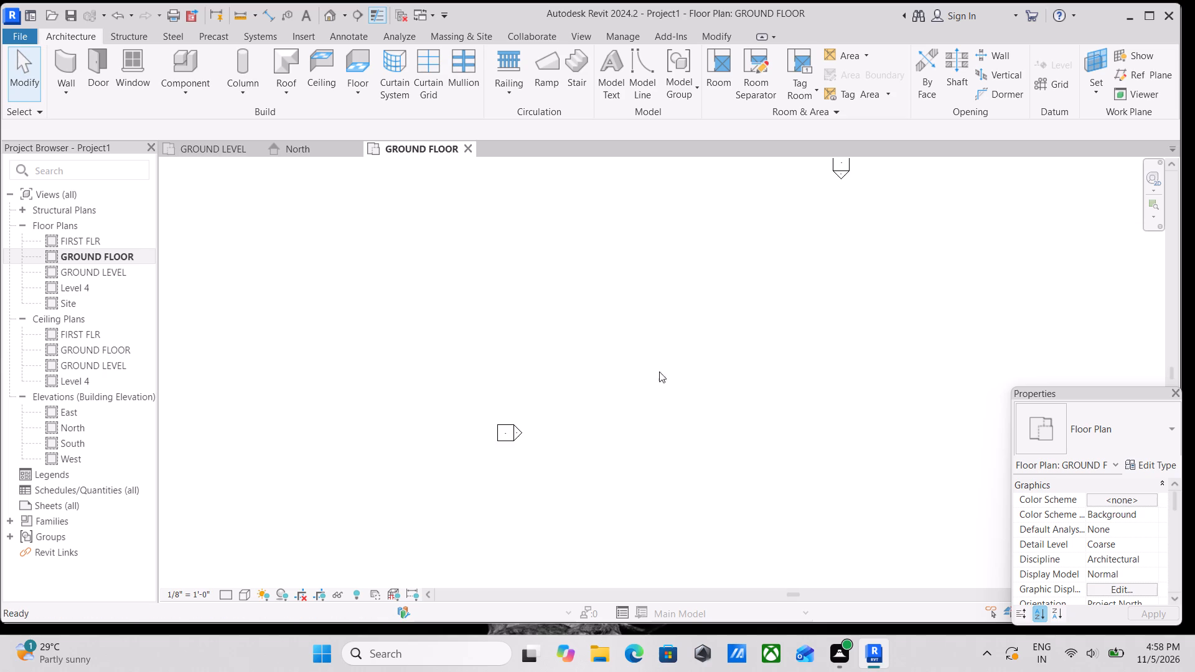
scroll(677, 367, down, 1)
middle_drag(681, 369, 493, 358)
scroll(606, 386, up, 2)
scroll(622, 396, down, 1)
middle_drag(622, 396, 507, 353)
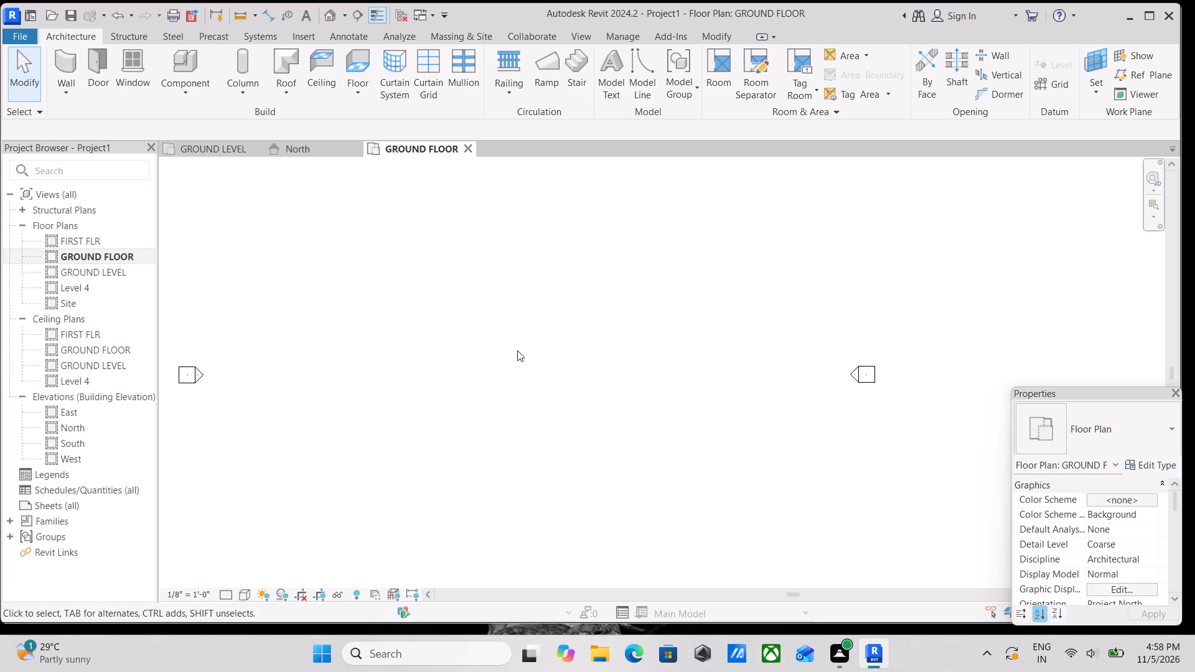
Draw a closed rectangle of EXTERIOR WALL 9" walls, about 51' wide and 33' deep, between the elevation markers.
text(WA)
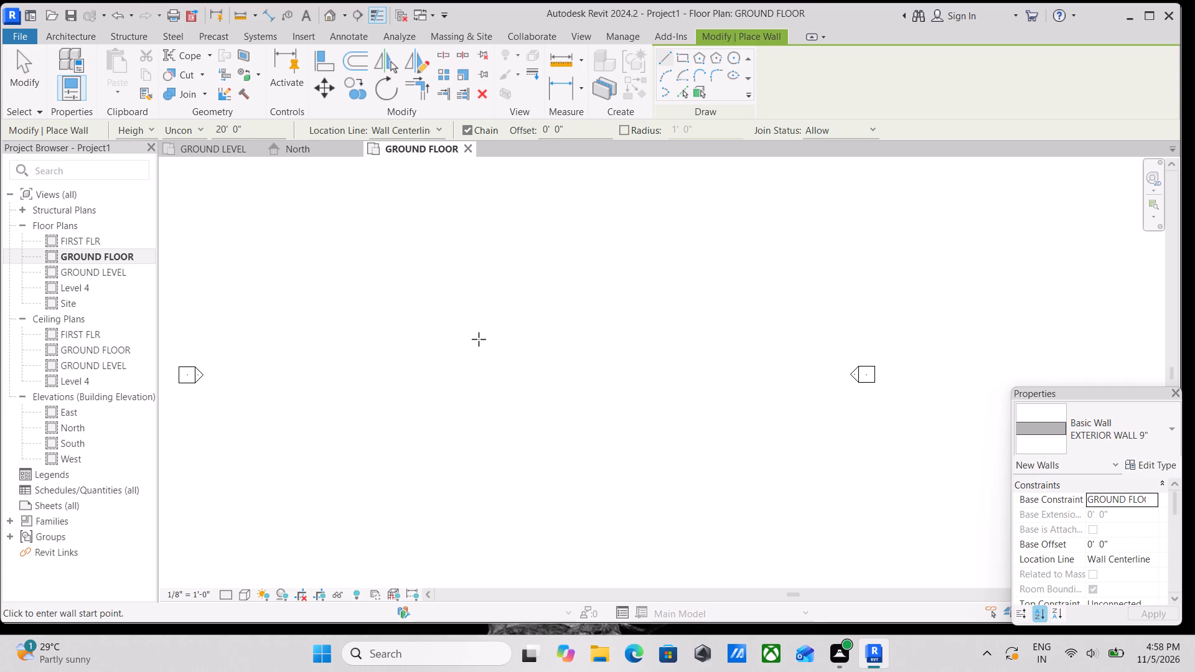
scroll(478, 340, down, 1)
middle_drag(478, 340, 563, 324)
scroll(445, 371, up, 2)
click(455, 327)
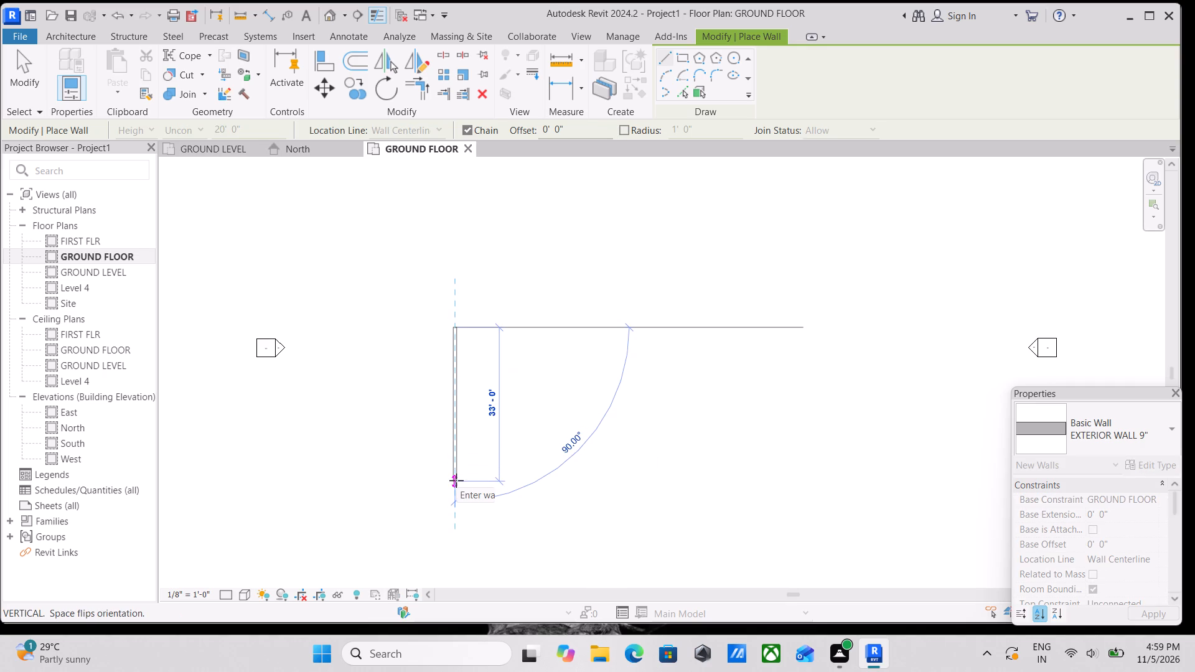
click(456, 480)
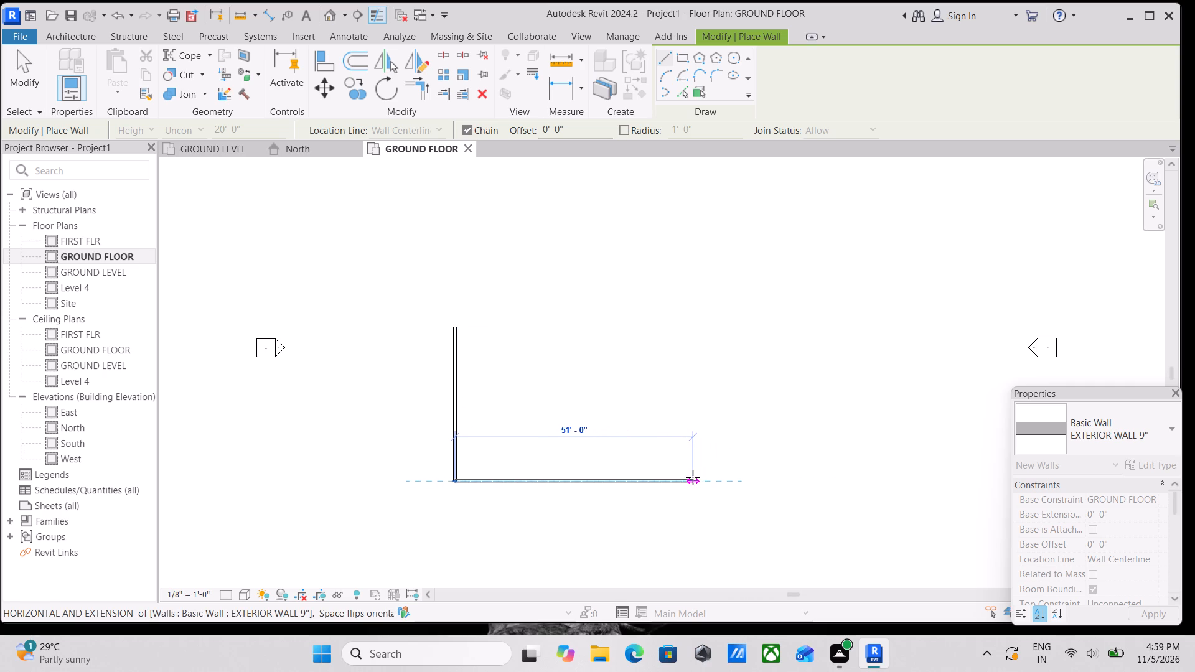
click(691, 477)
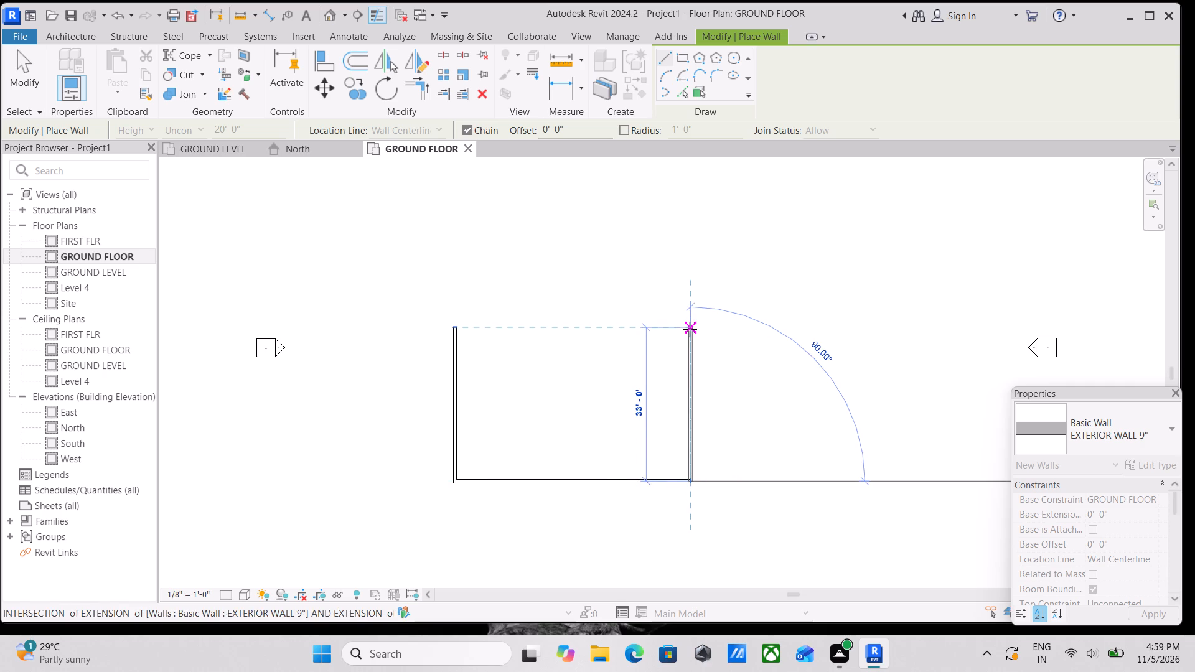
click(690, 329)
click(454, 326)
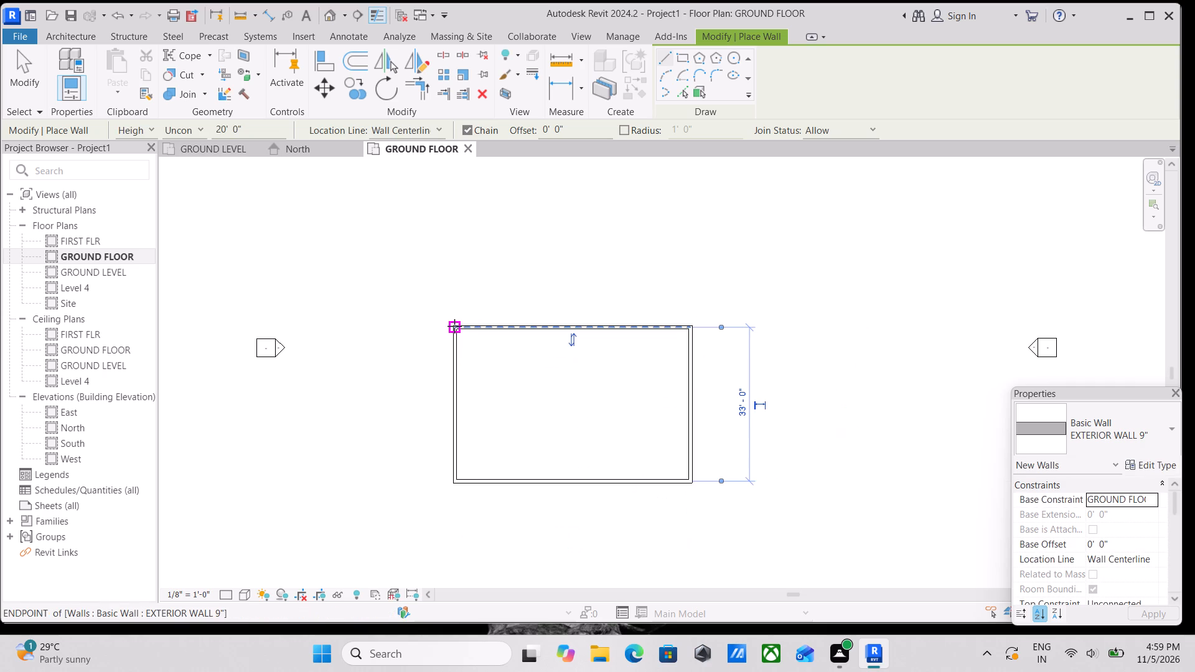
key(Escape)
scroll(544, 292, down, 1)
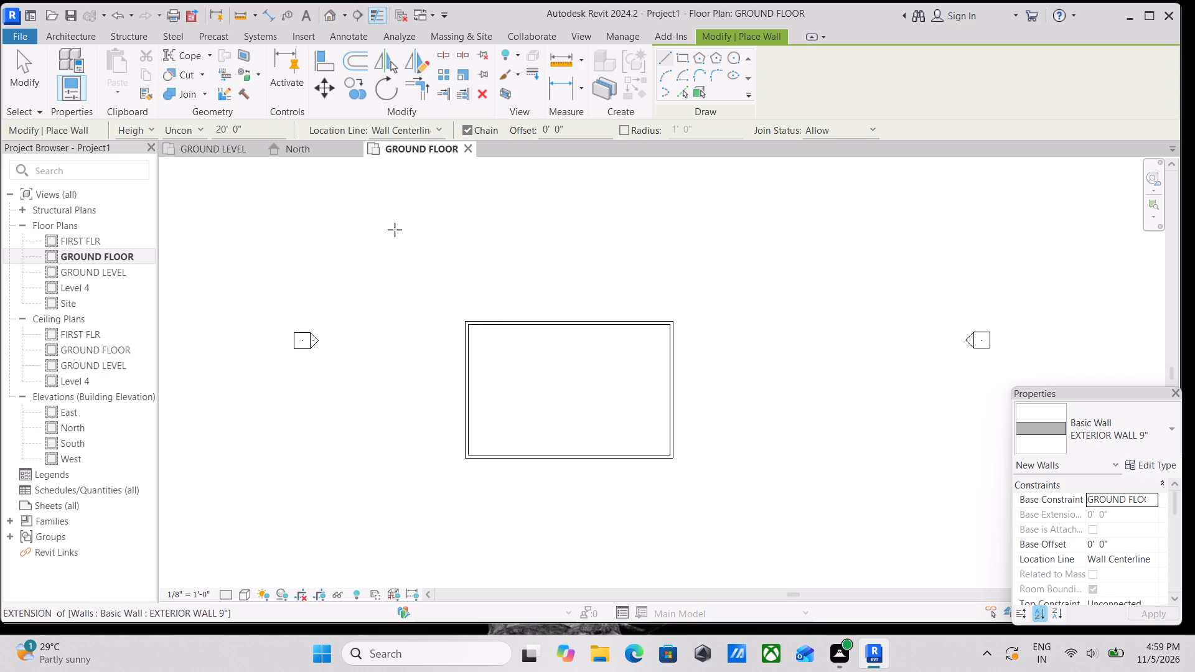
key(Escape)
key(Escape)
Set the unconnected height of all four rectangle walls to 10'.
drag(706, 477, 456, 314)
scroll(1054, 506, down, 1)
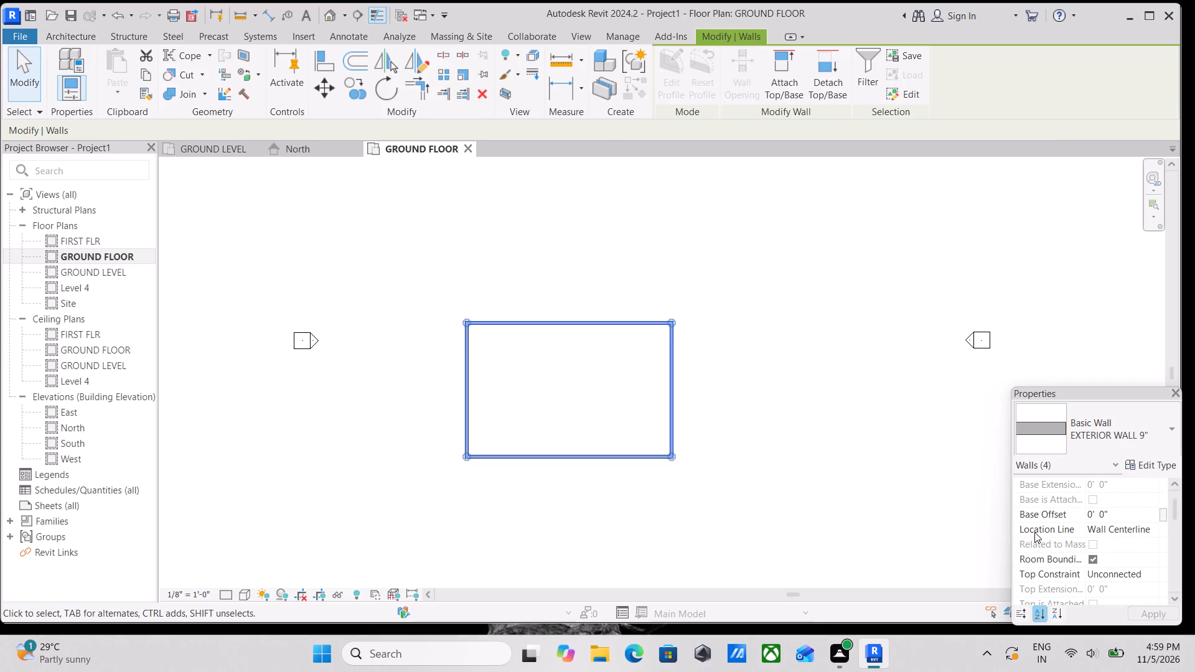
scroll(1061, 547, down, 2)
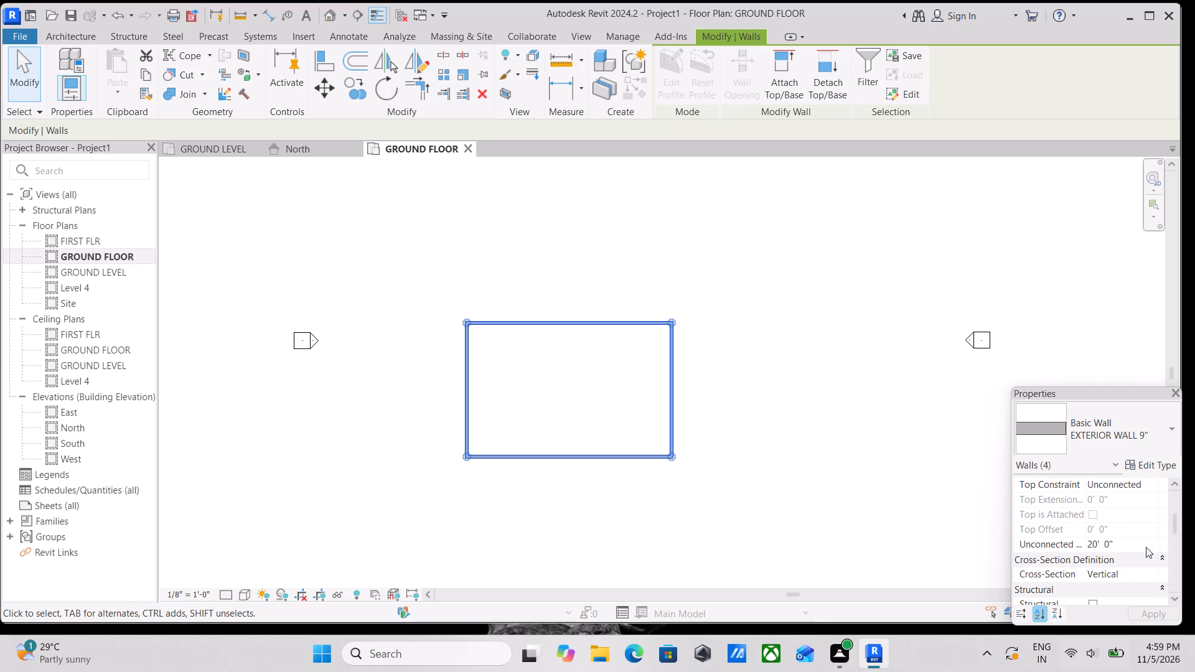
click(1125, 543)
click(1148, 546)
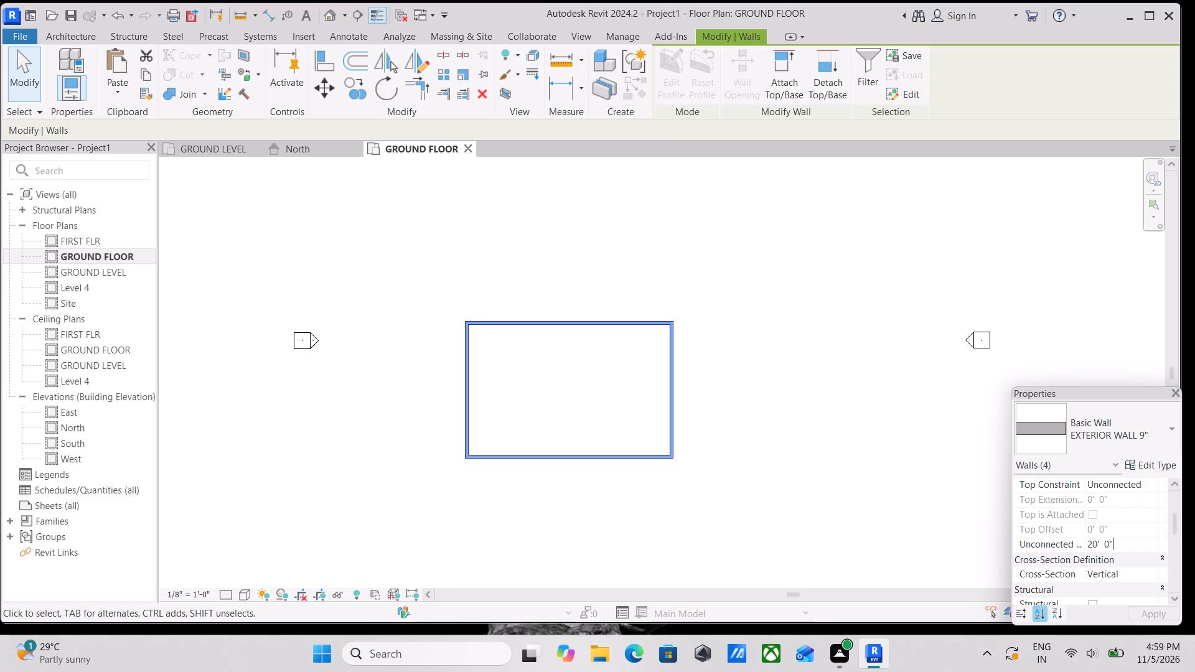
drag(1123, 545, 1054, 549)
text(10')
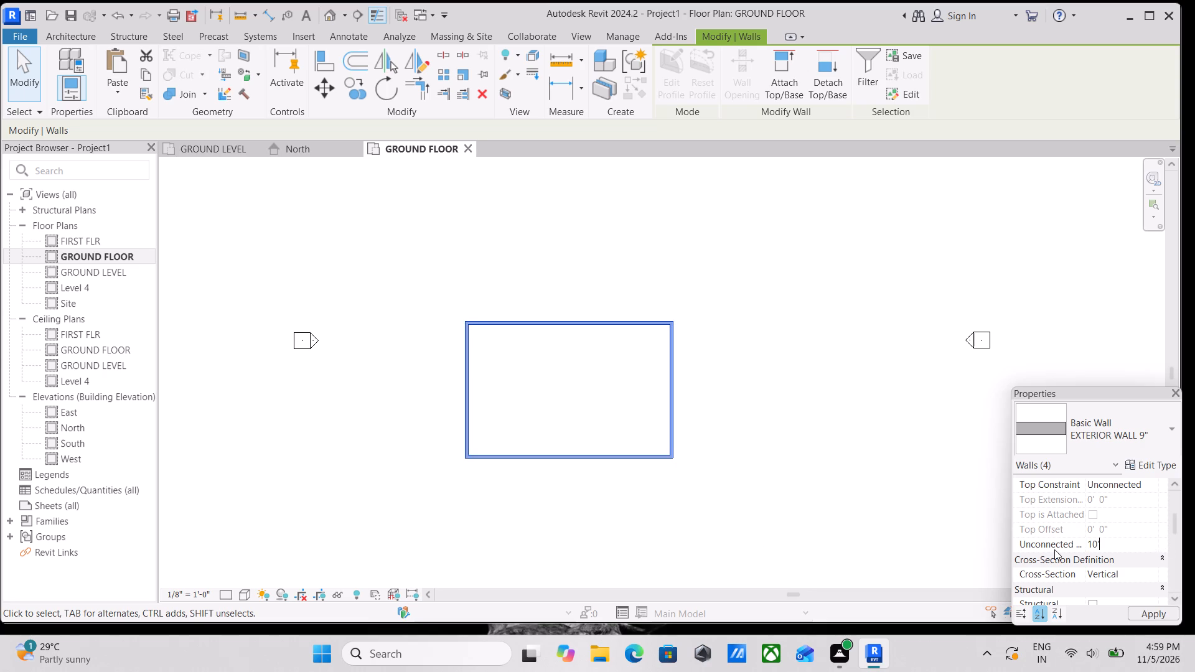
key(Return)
Review the constraint and height properties of the selected rectangle walls, and clear the selection.
click(1151, 546)
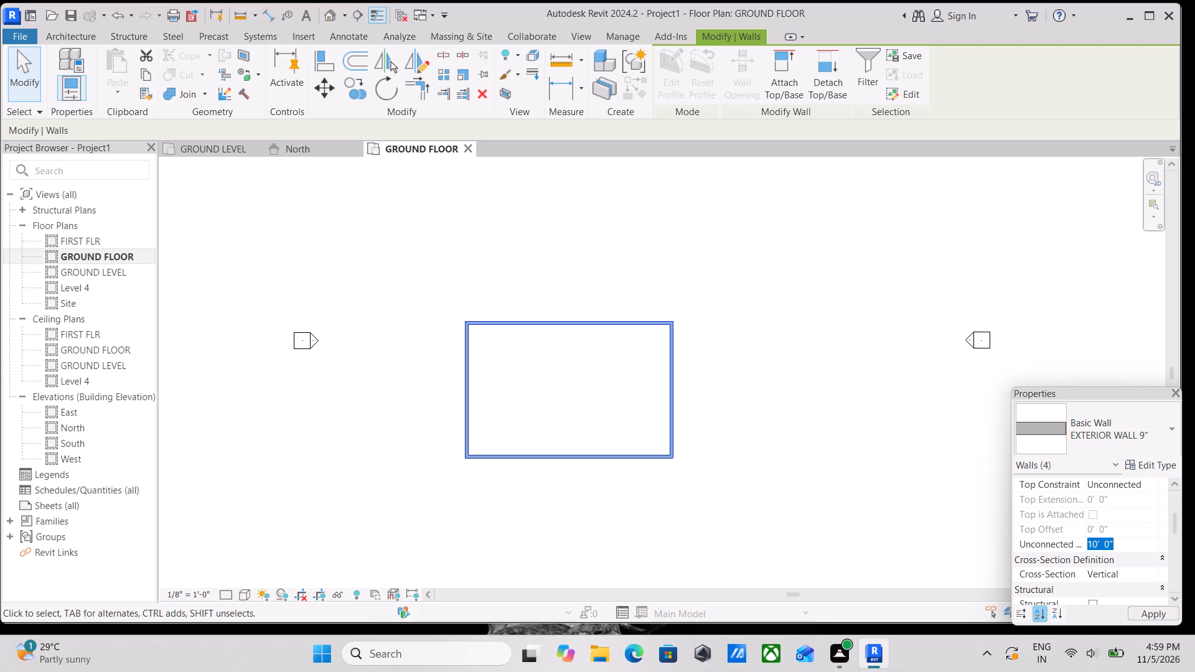
click(1133, 545)
drag(1153, 549, 1130, 549)
scroll(1132, 549, up, 3)
scroll(1111, 527, down, 1)
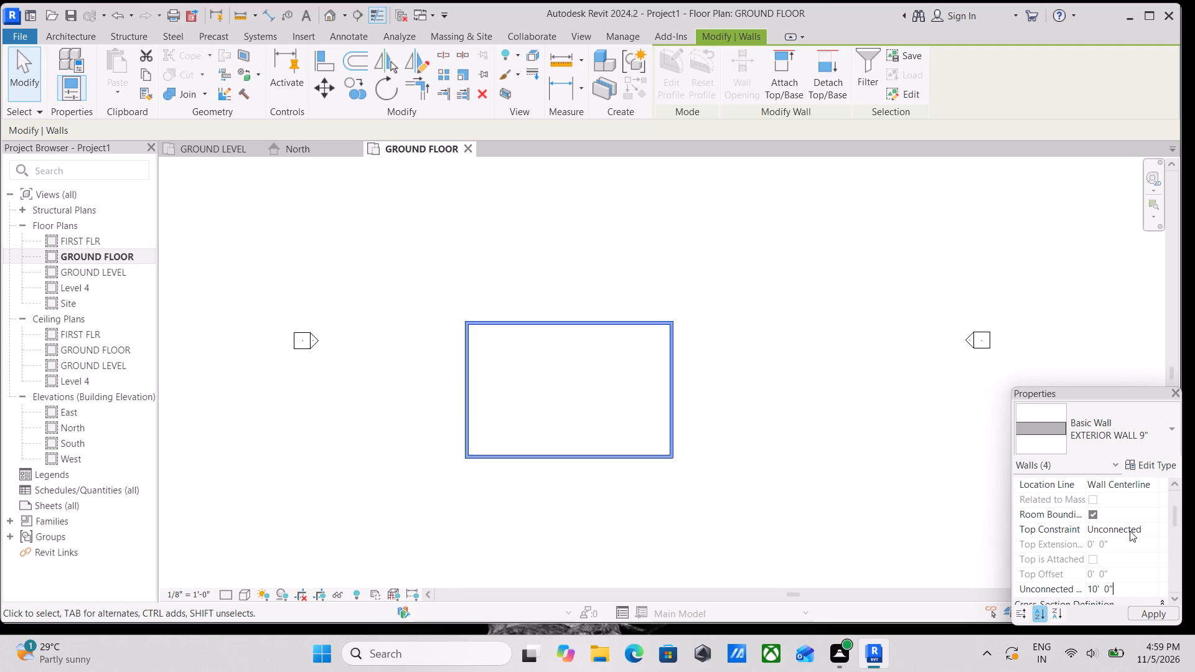
scroll(1130, 531, down, 1)
scroll(1130, 531, up, 1)
scroll(1129, 535, down, 1)
click(1131, 543)
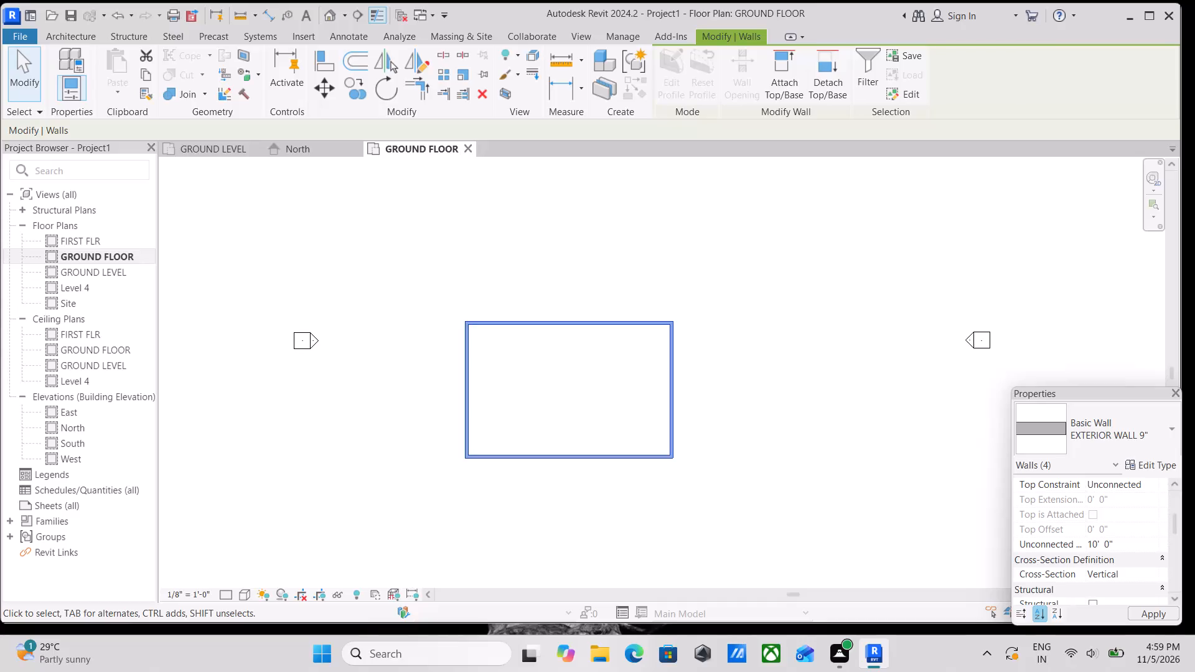
click(1075, 543)
scroll(1097, 530, up, 4)
scroll(1107, 530, down, 1)
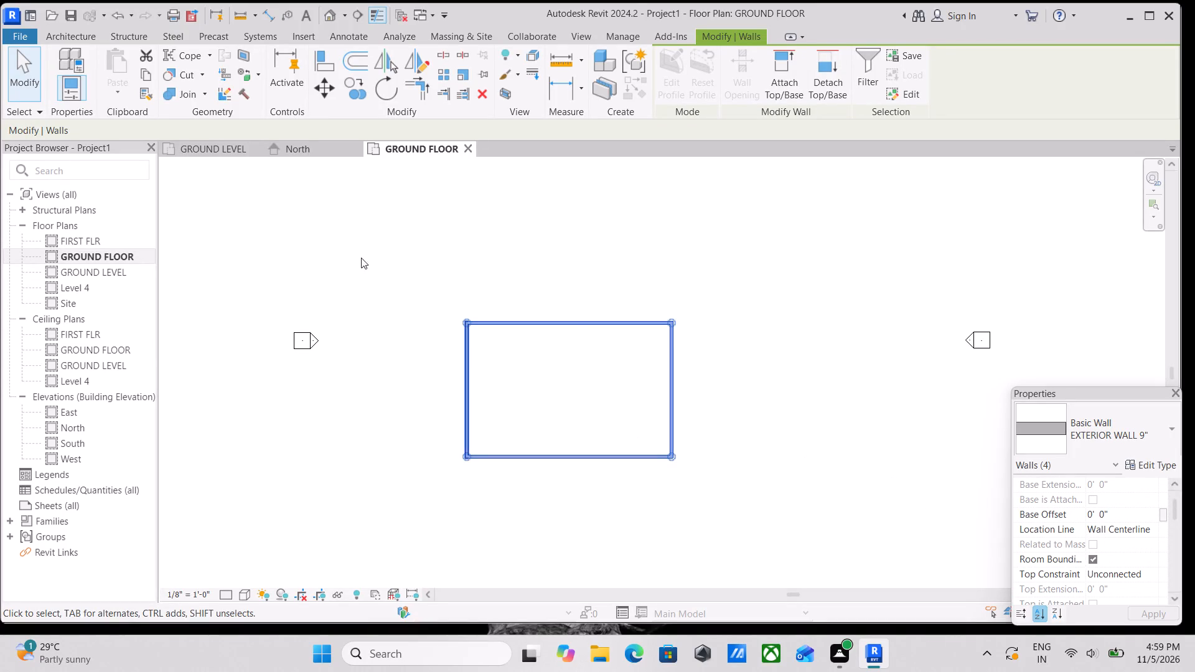
key(Escape)
scroll(619, 371, down, 3)
key(Escape)
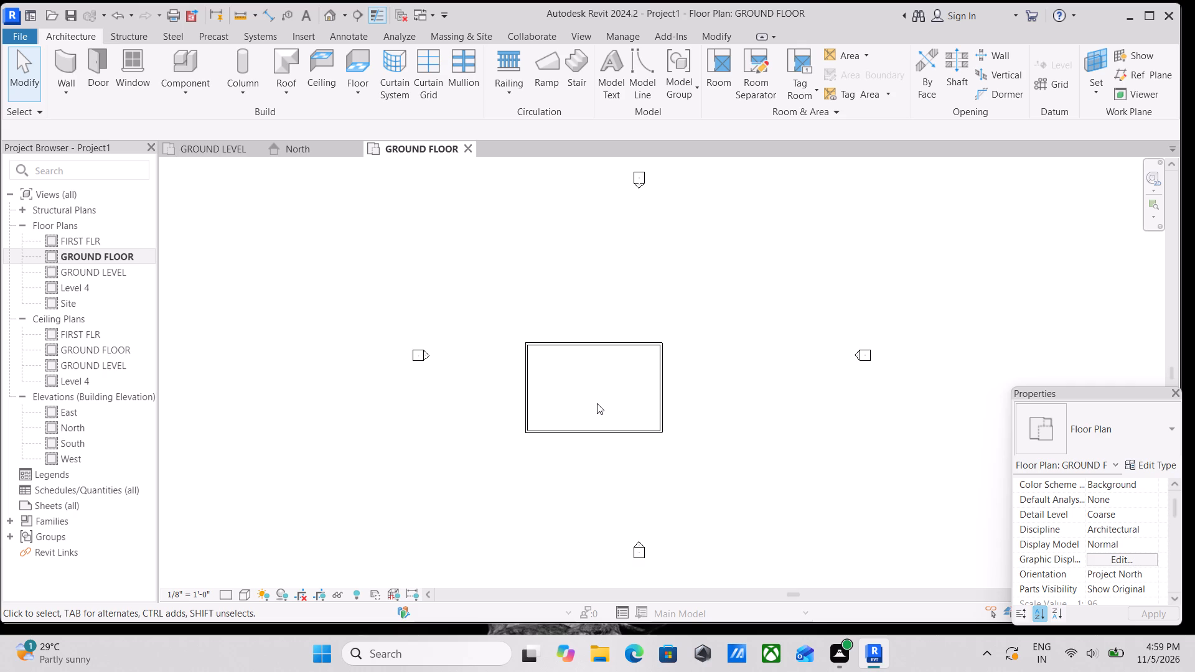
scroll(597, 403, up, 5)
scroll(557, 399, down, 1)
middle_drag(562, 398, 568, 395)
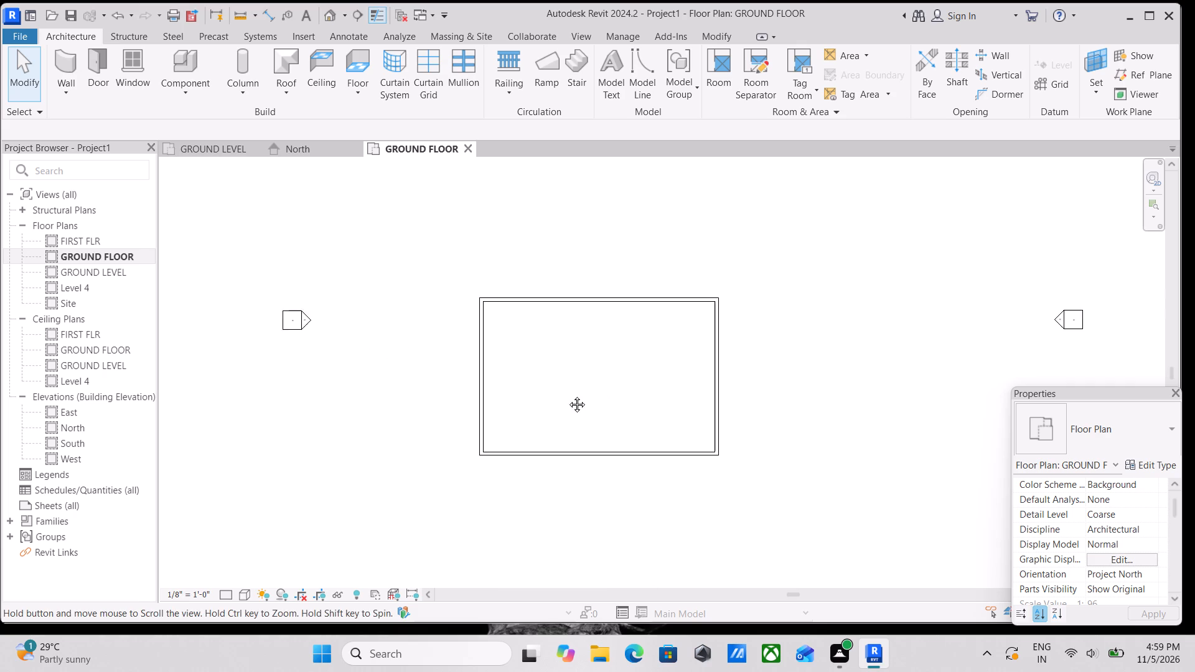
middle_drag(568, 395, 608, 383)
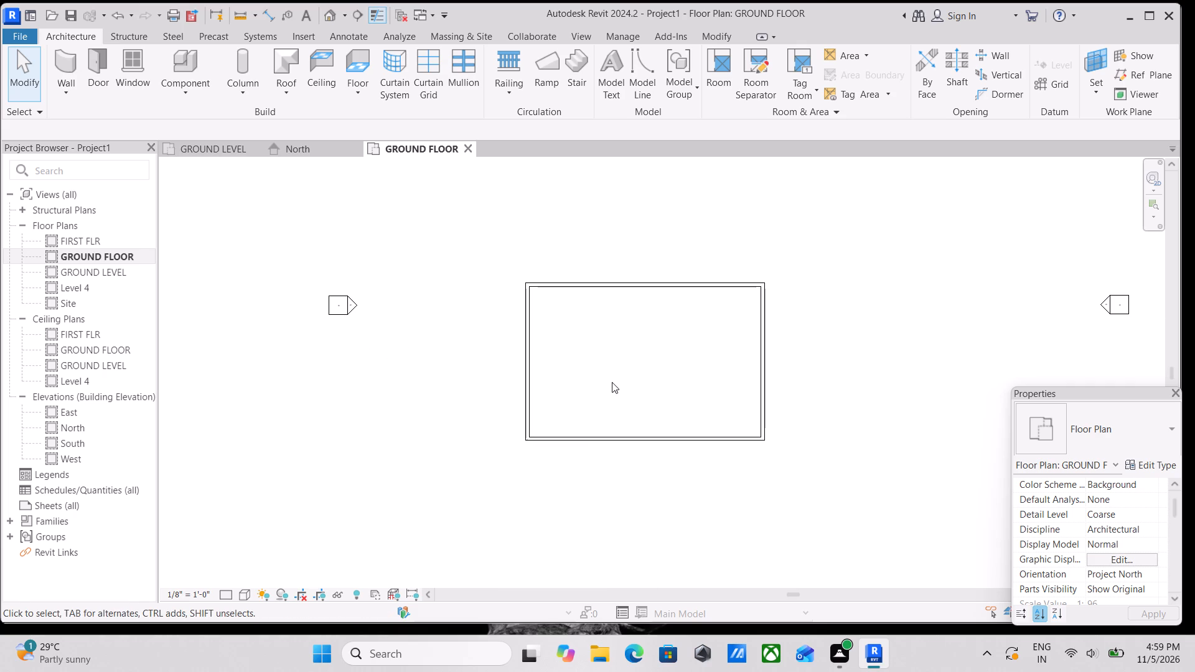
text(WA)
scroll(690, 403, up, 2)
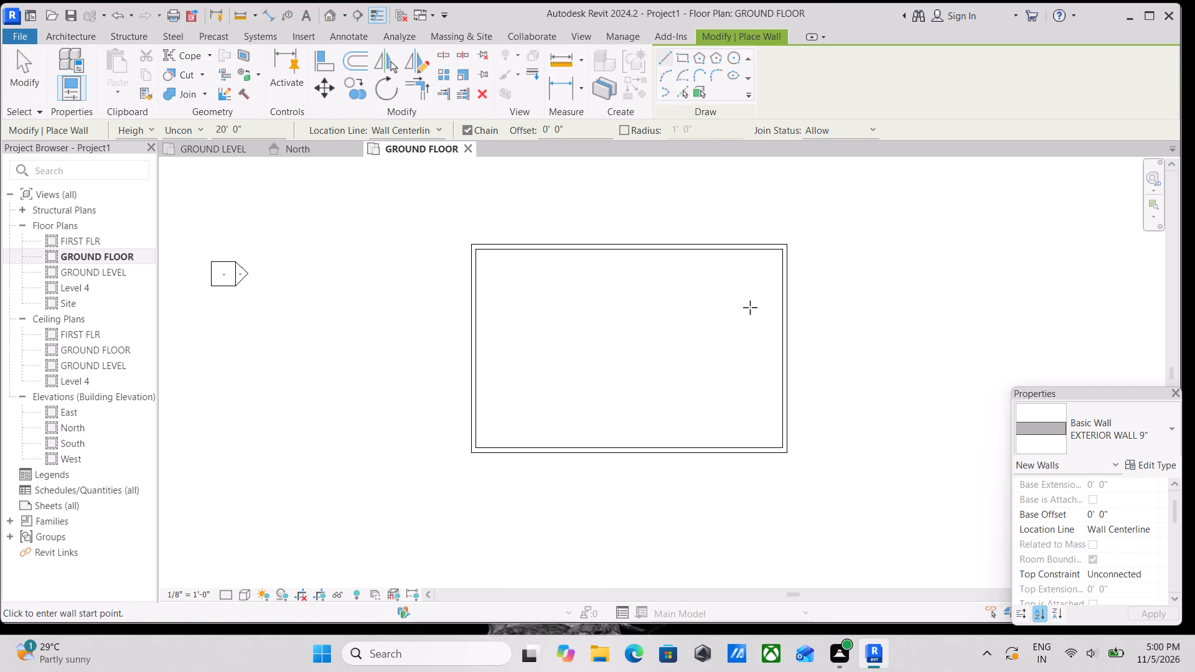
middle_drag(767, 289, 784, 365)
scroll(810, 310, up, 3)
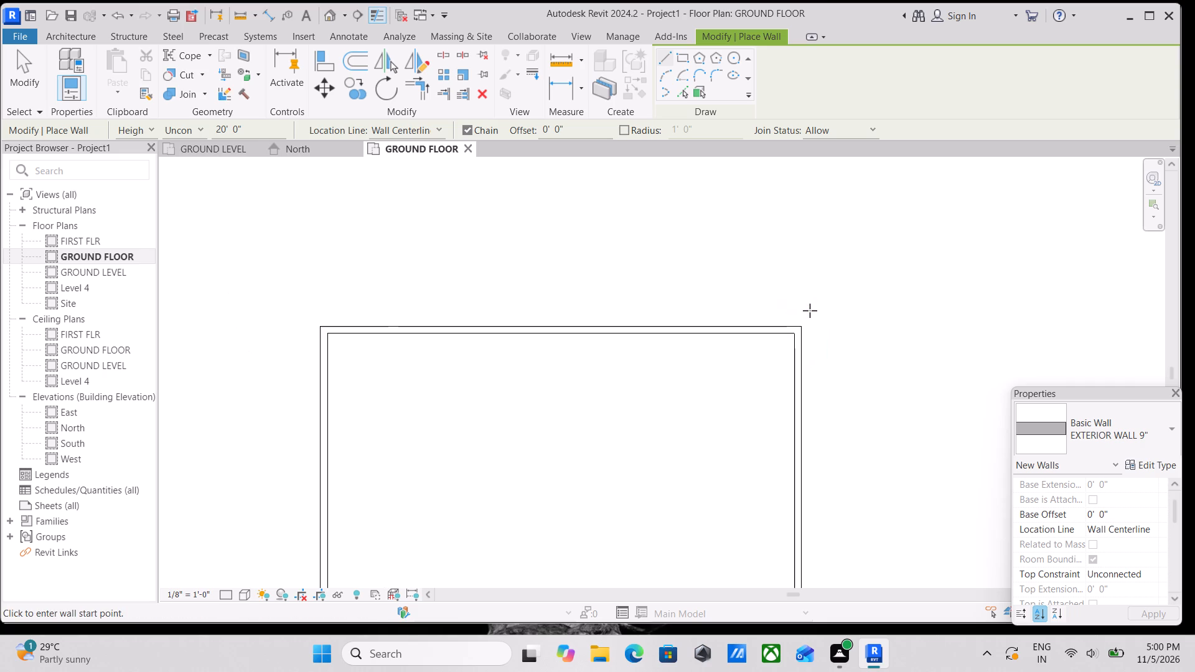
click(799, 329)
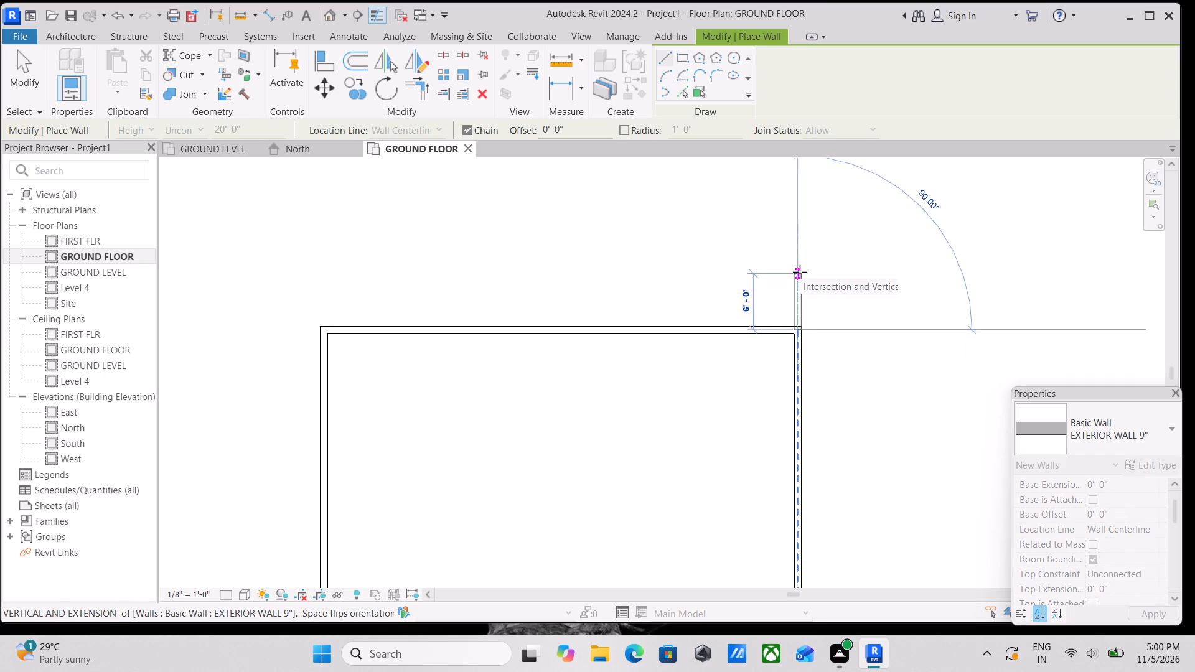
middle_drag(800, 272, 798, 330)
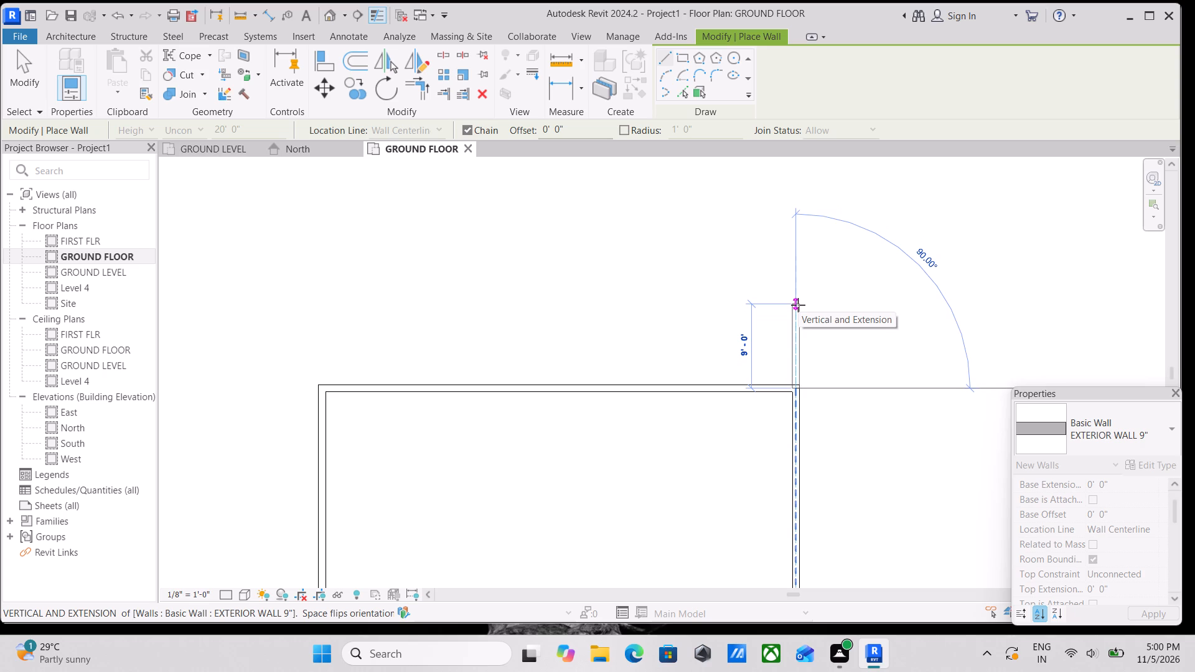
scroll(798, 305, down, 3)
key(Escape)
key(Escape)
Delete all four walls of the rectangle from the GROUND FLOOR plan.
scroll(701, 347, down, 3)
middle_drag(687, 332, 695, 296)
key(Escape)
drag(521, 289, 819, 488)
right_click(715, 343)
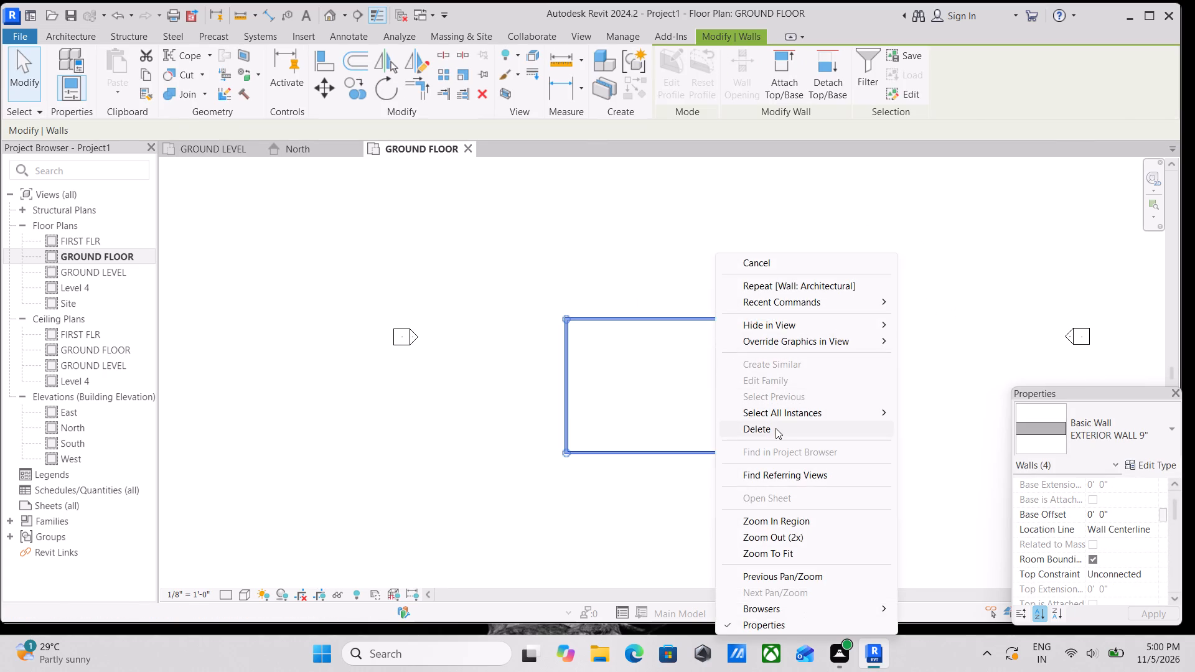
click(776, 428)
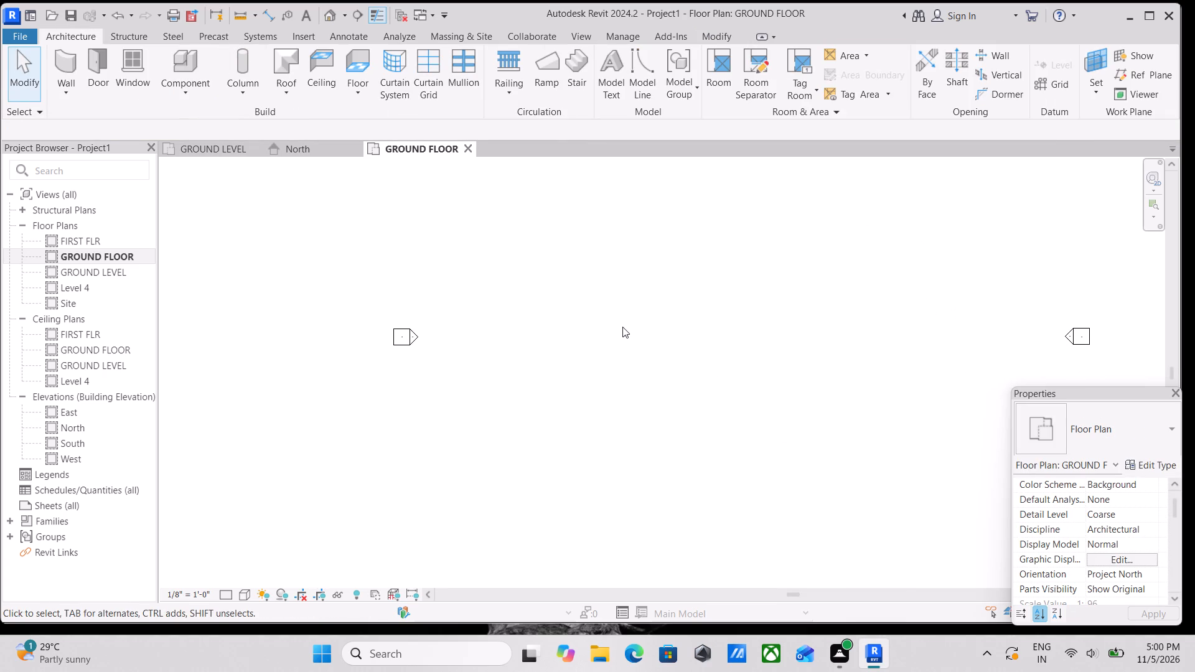
Draw a closed rectangle of EXTERIOR WALL 9" walls, about 35' wide and 46'-6" deep, between the elevation markers.
text(WA)
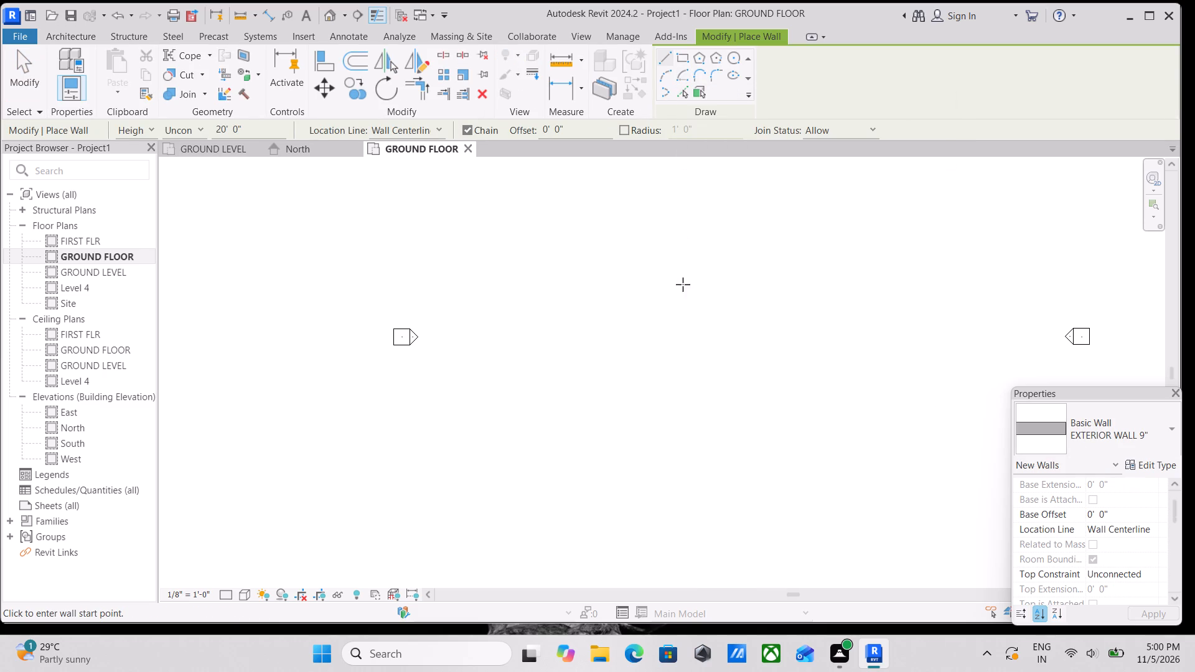
click(666, 302)
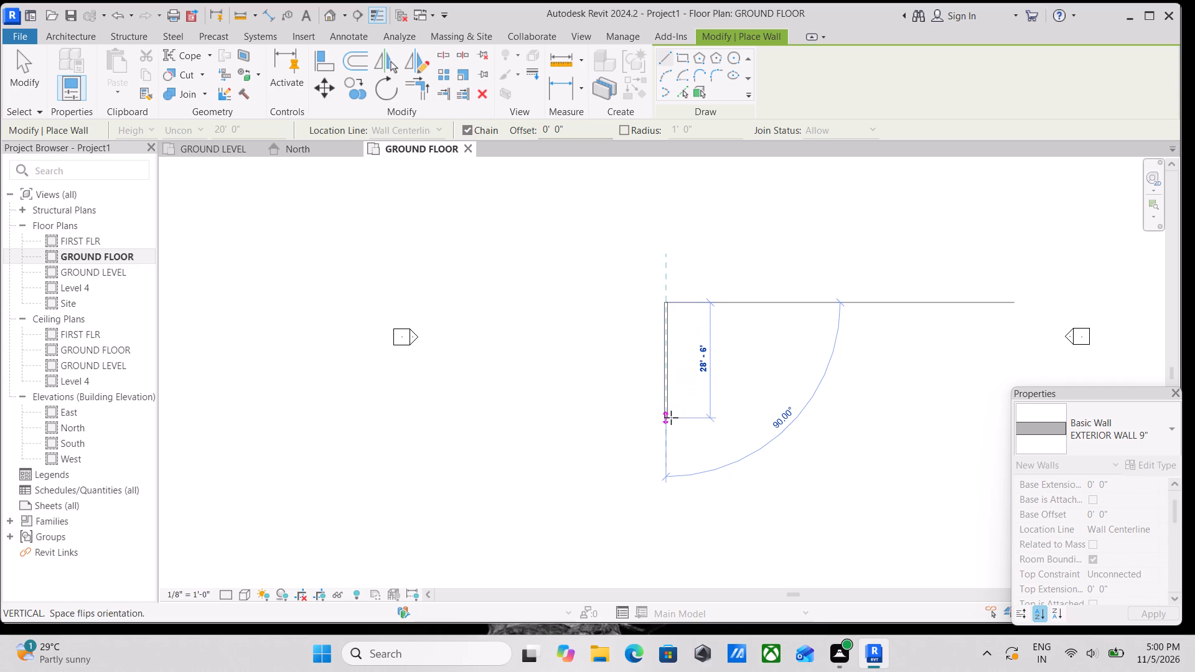
click(671, 418)
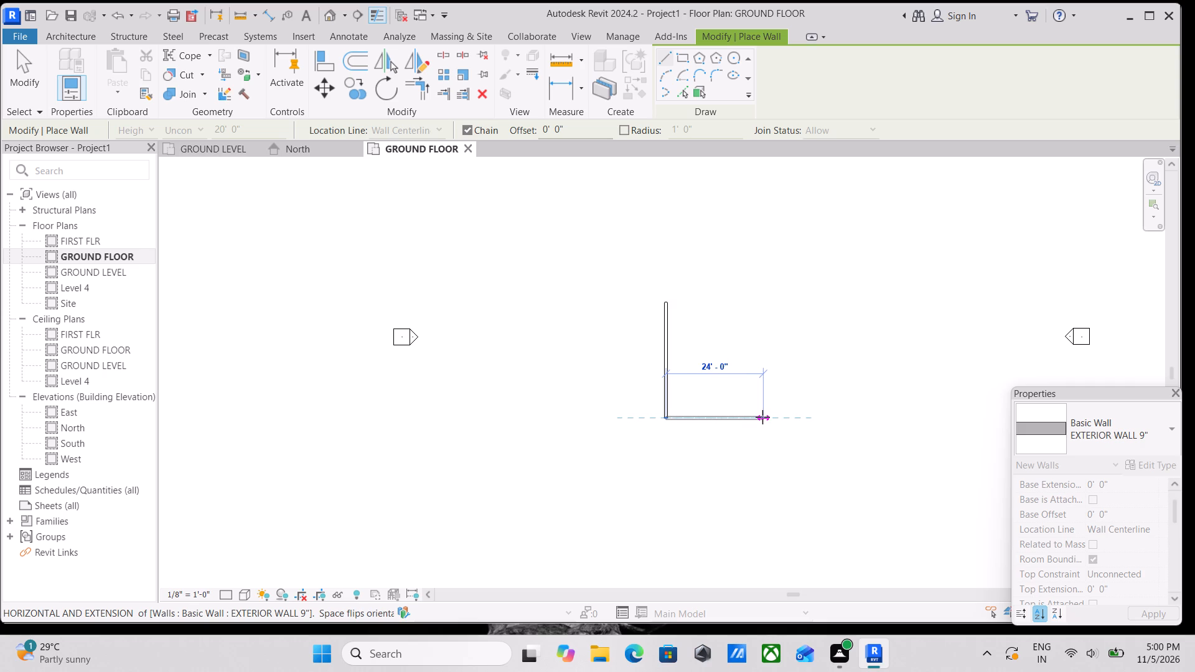
scroll(769, 414, up, 2)
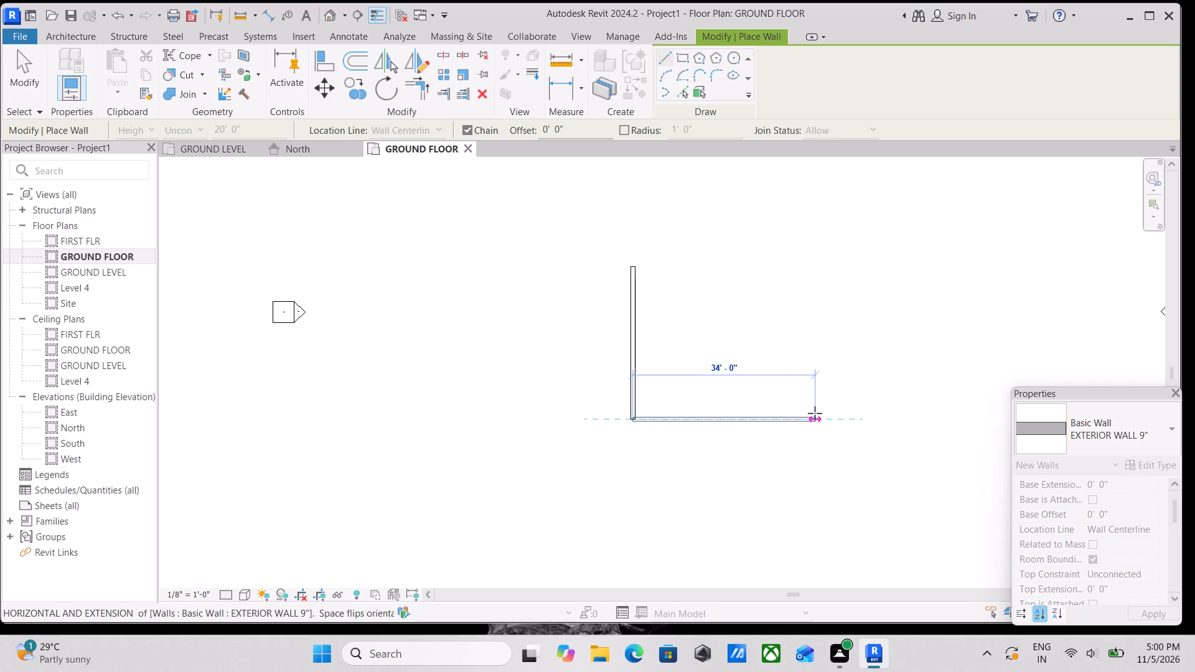
click(820, 413)
middle_drag(818, 303, 827, 391)
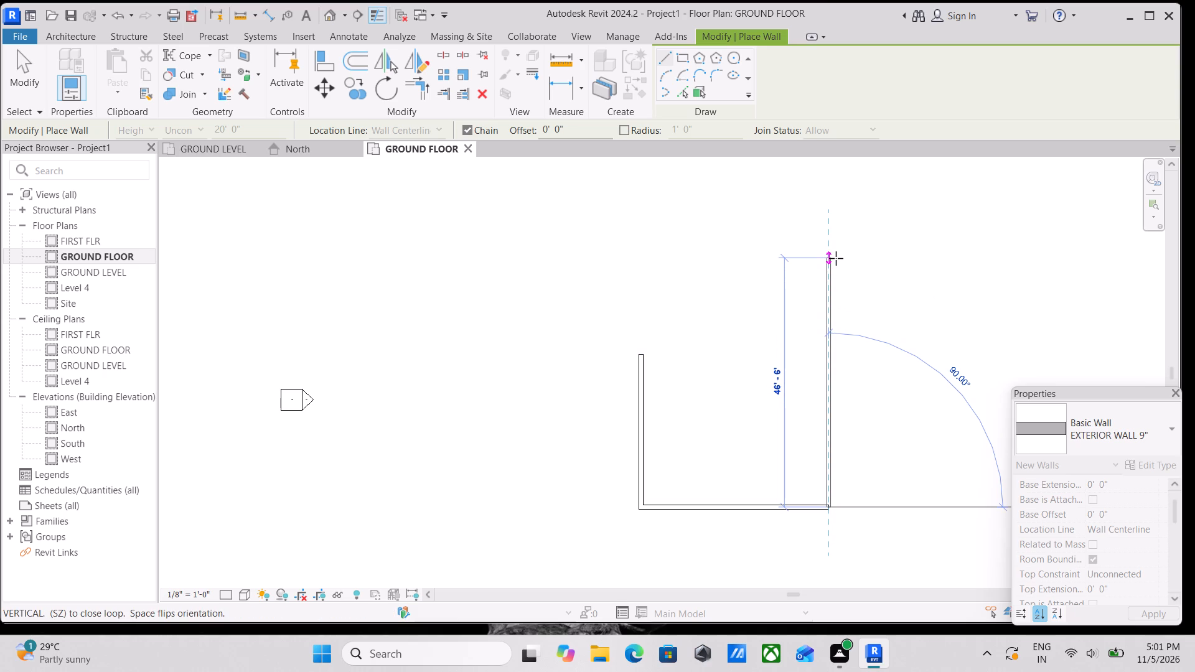
click(836, 258)
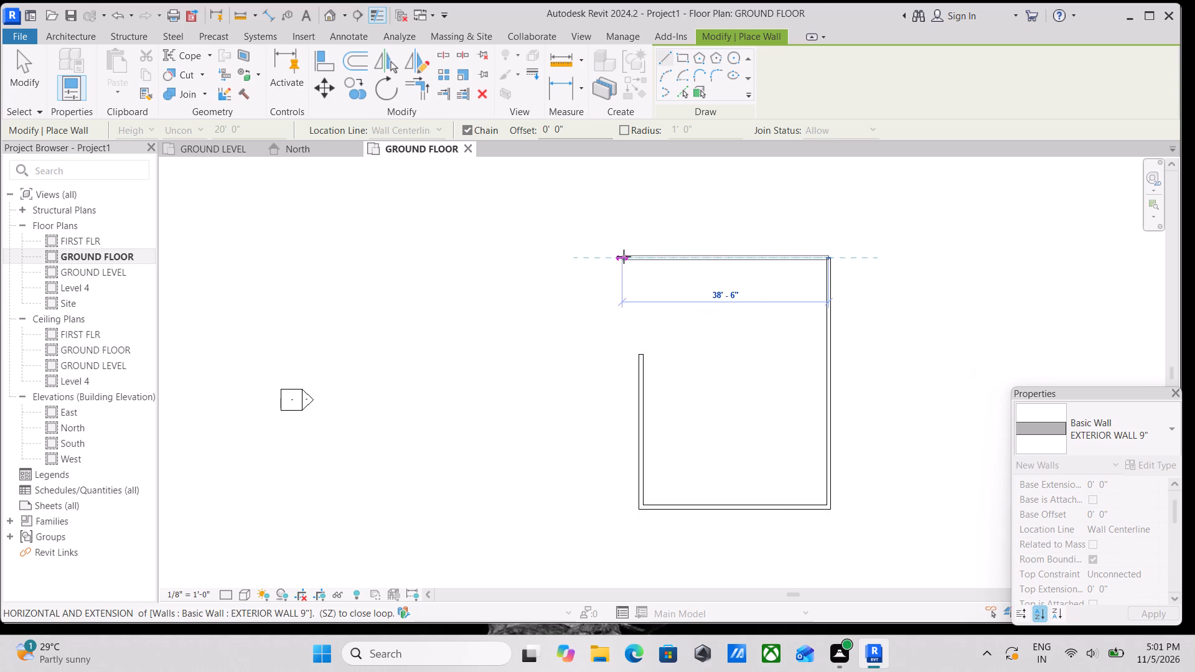
click(638, 254)
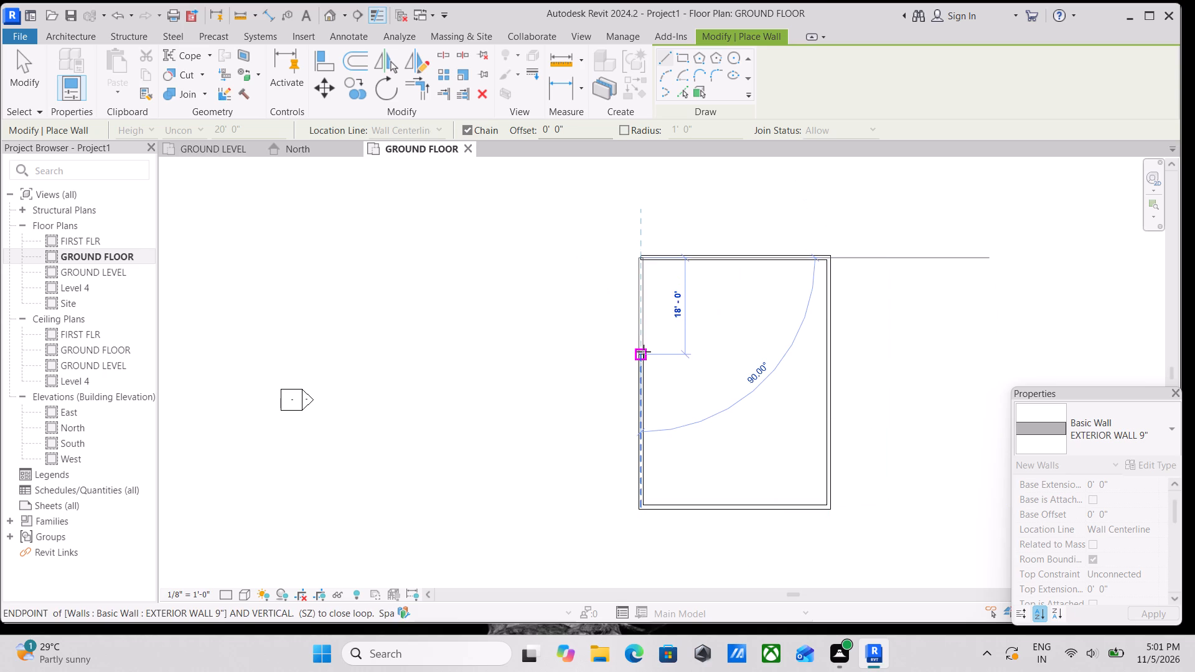
click(644, 352)
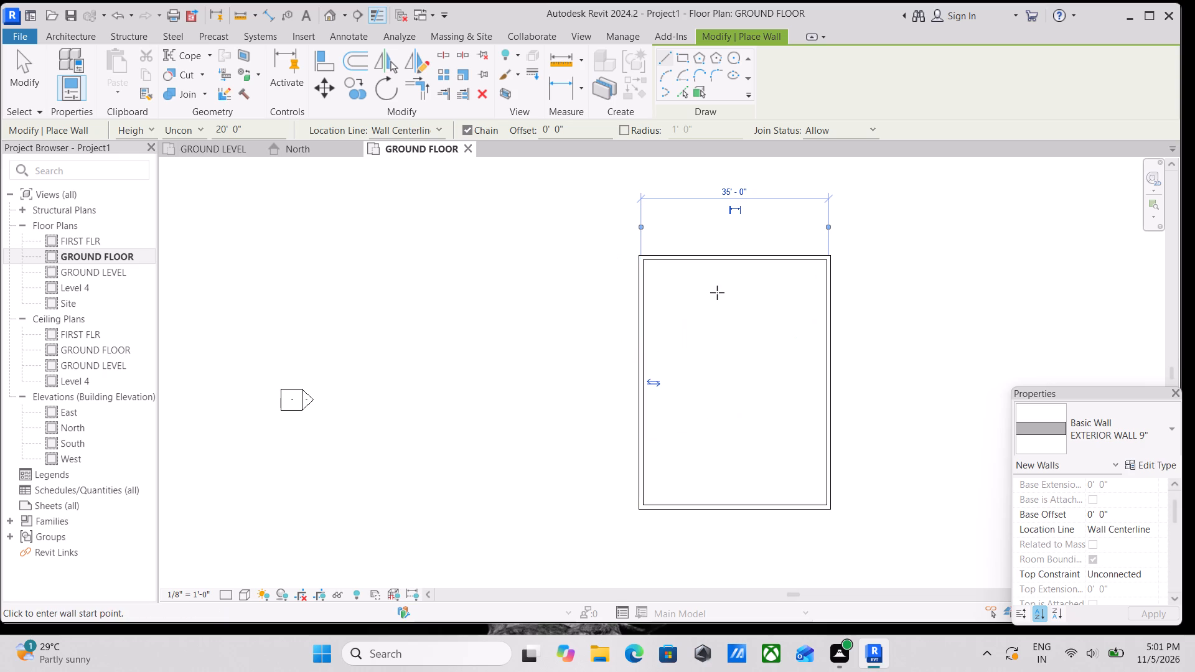
key(Escape)
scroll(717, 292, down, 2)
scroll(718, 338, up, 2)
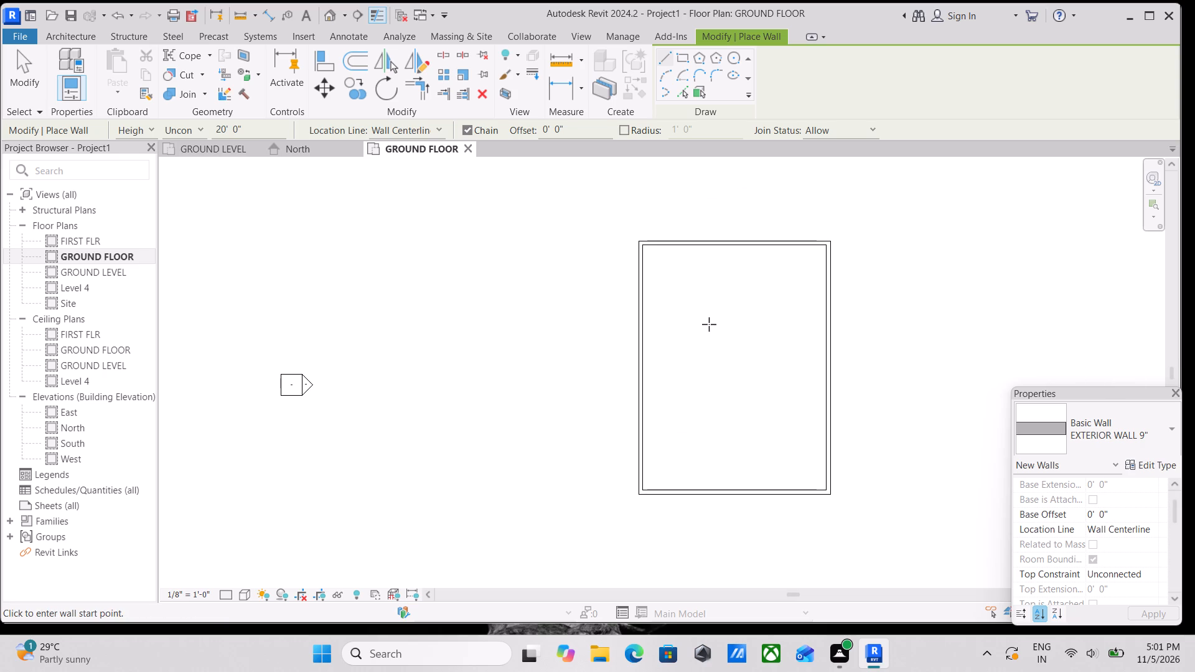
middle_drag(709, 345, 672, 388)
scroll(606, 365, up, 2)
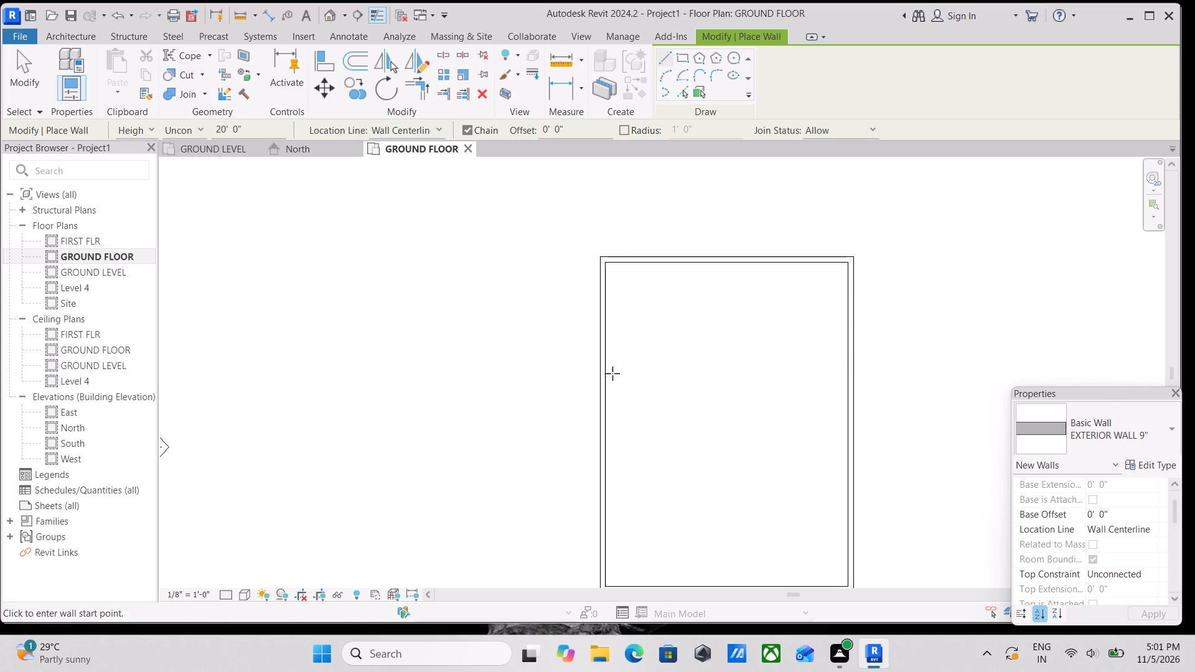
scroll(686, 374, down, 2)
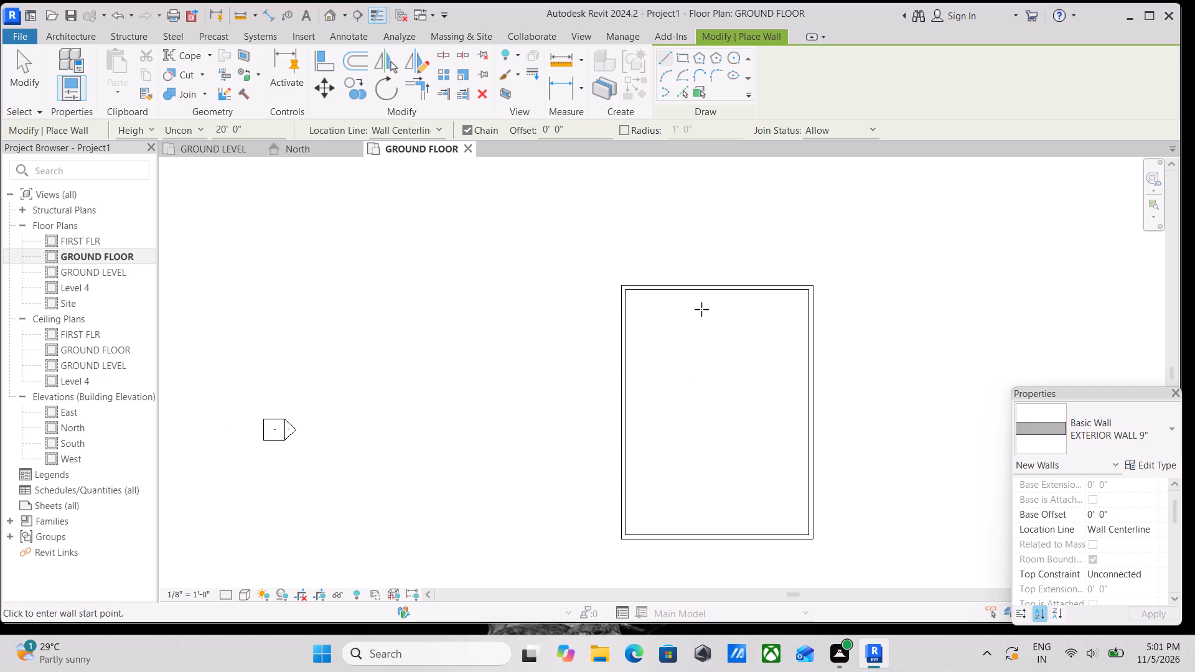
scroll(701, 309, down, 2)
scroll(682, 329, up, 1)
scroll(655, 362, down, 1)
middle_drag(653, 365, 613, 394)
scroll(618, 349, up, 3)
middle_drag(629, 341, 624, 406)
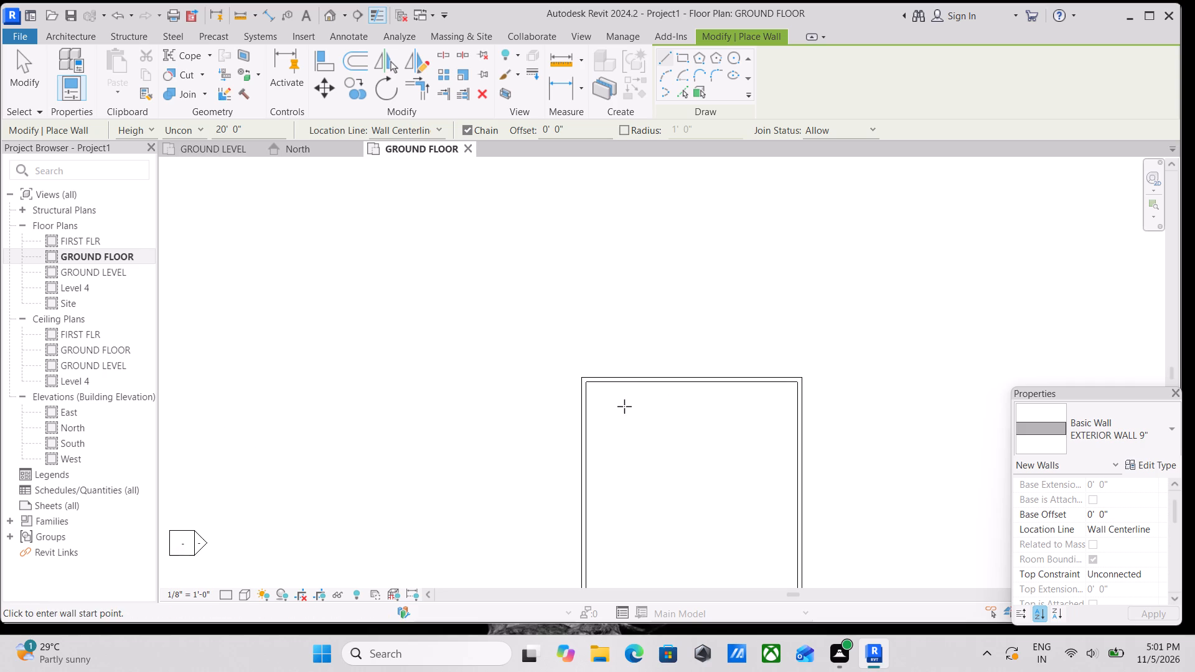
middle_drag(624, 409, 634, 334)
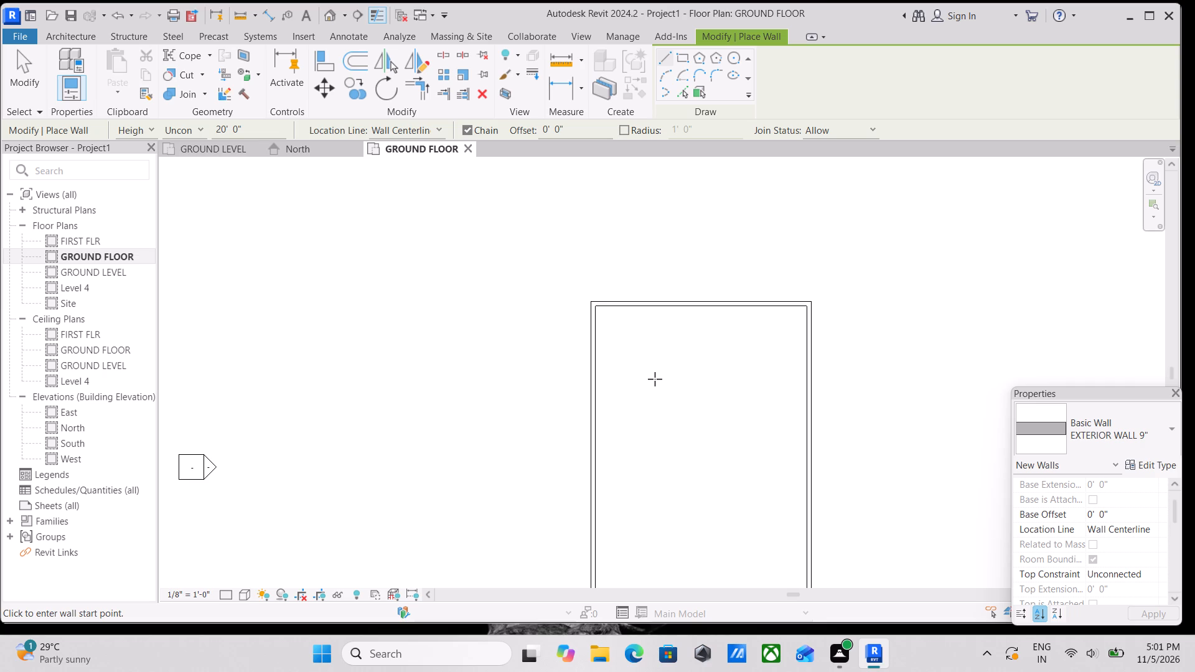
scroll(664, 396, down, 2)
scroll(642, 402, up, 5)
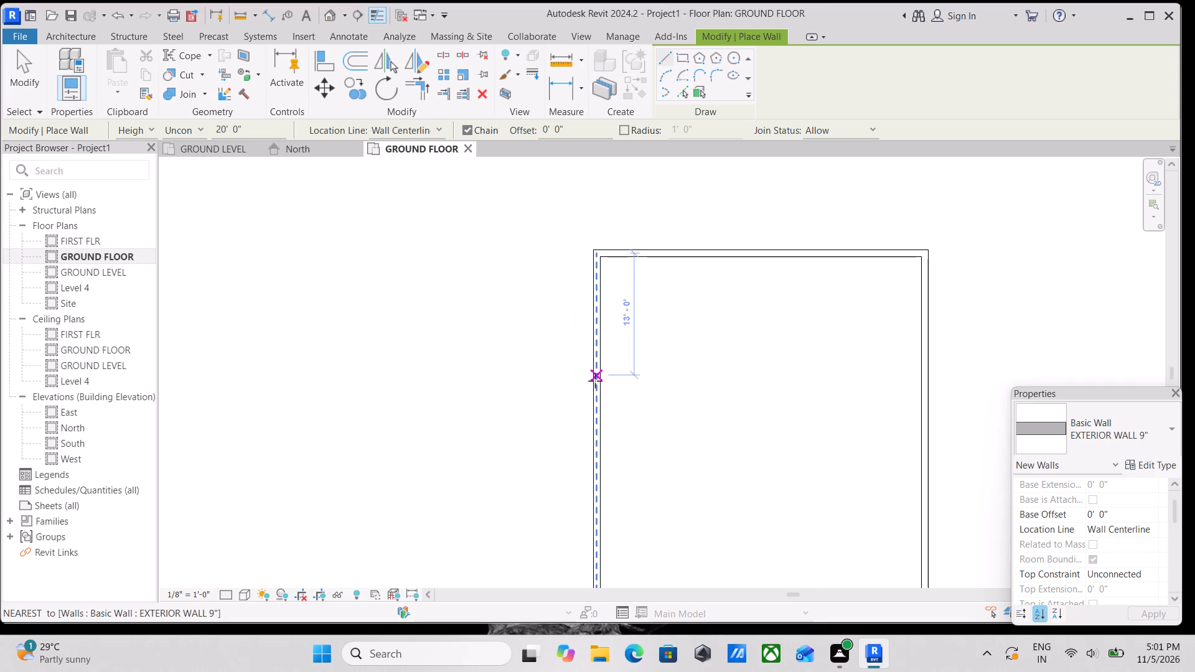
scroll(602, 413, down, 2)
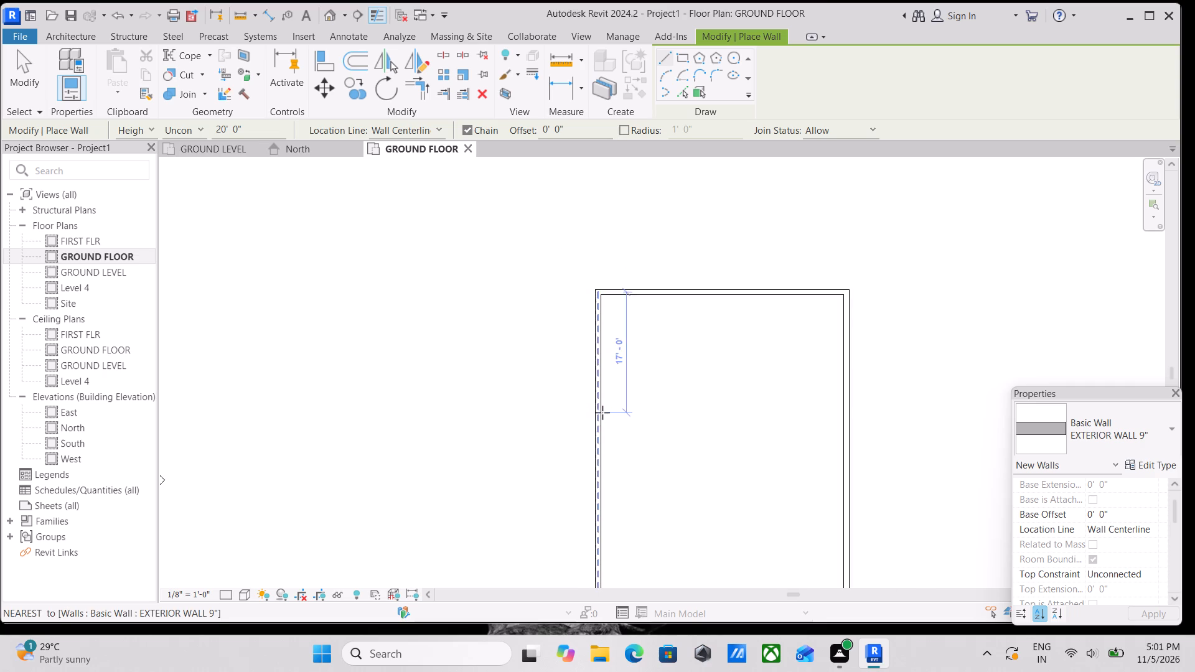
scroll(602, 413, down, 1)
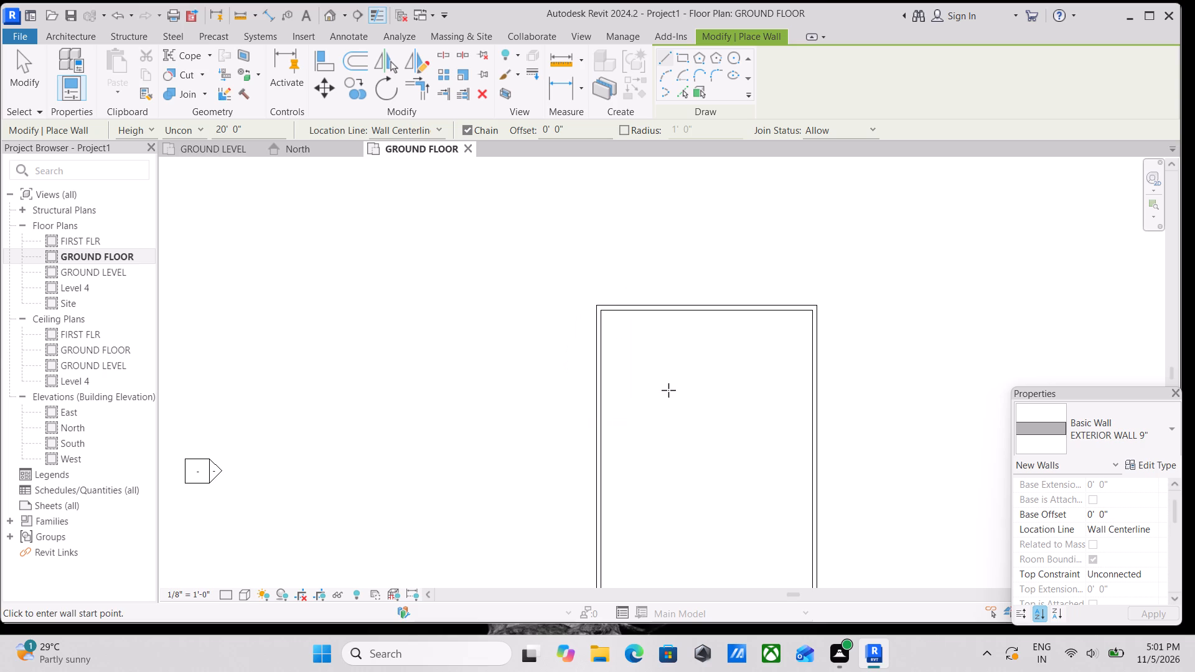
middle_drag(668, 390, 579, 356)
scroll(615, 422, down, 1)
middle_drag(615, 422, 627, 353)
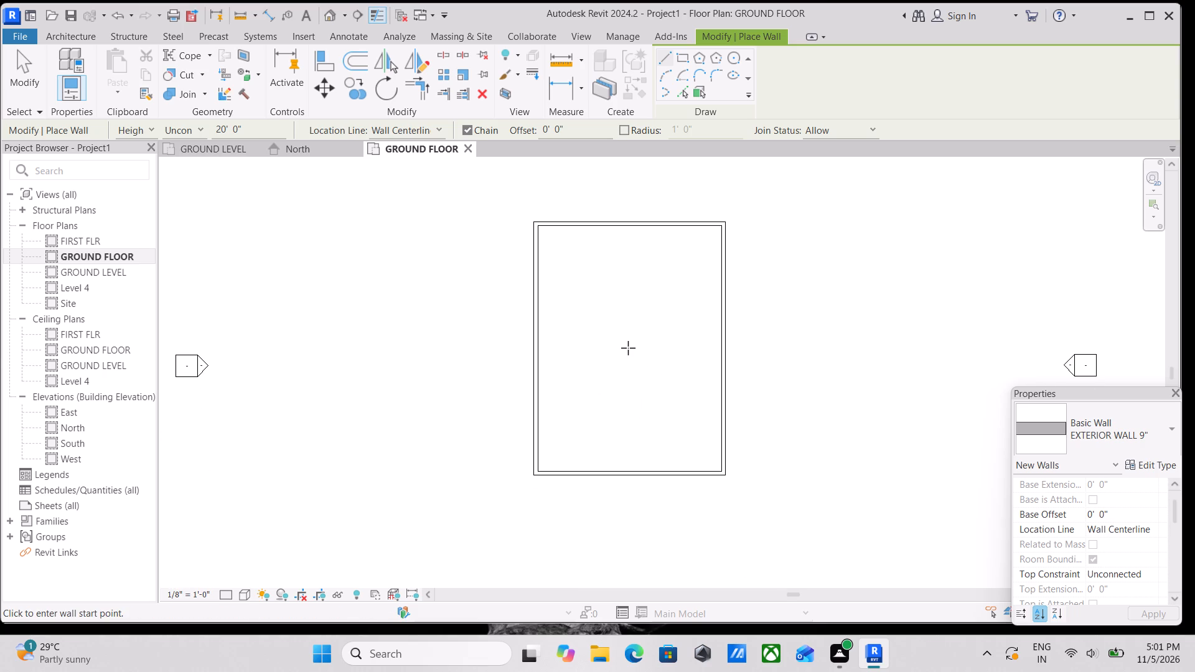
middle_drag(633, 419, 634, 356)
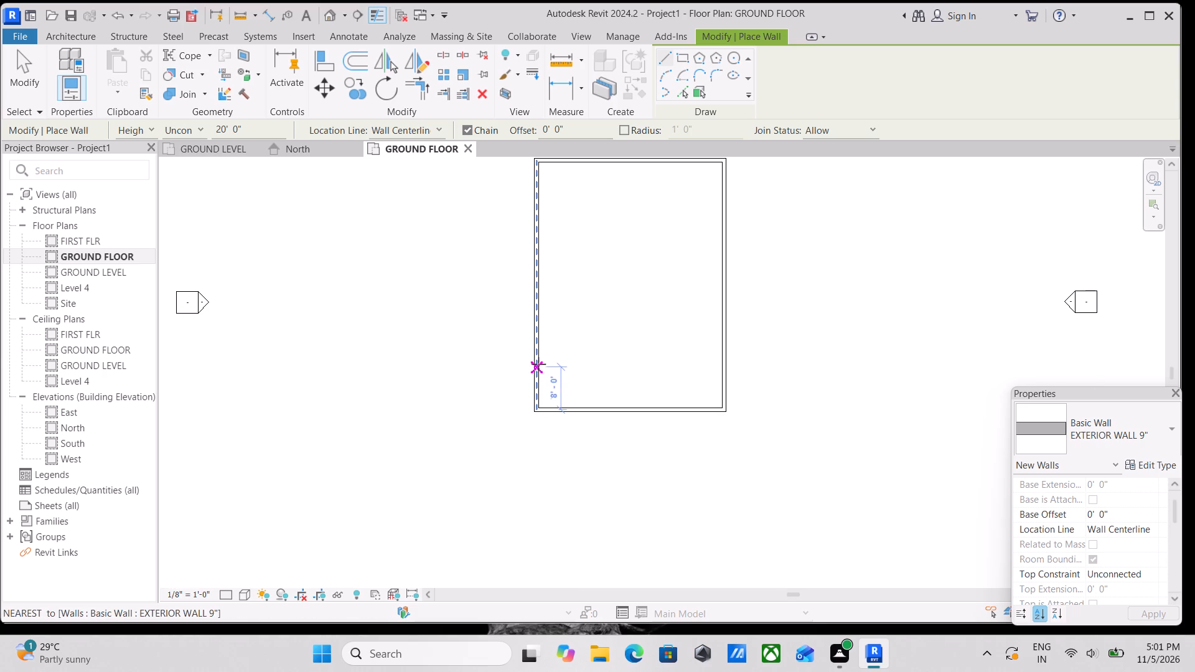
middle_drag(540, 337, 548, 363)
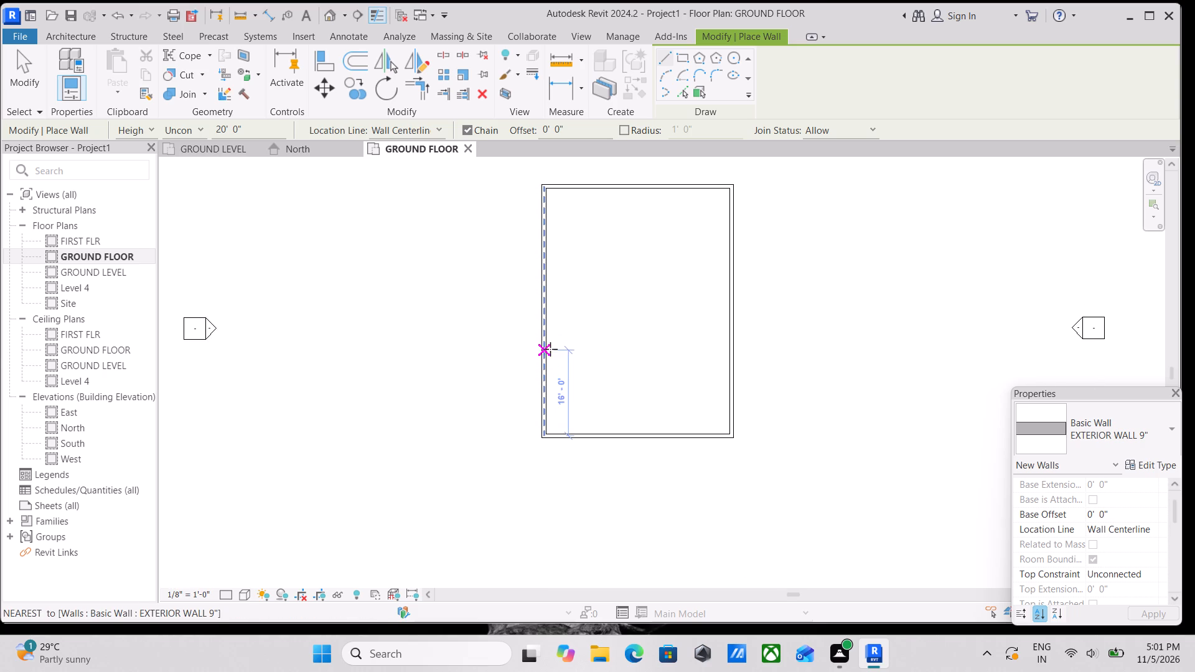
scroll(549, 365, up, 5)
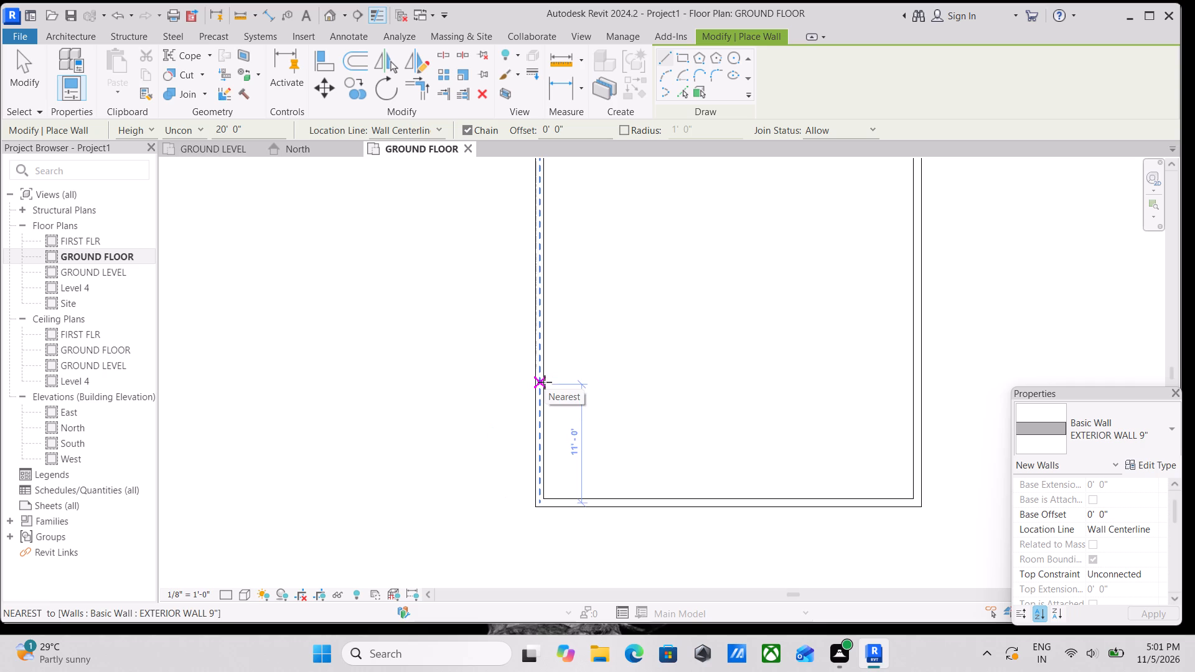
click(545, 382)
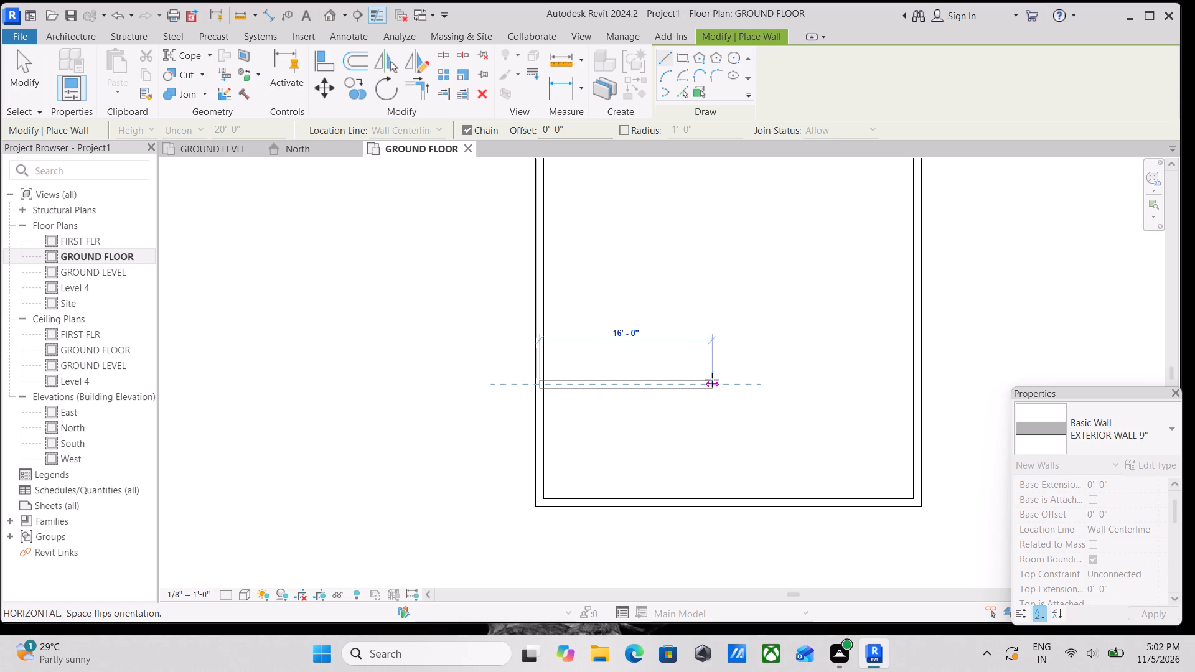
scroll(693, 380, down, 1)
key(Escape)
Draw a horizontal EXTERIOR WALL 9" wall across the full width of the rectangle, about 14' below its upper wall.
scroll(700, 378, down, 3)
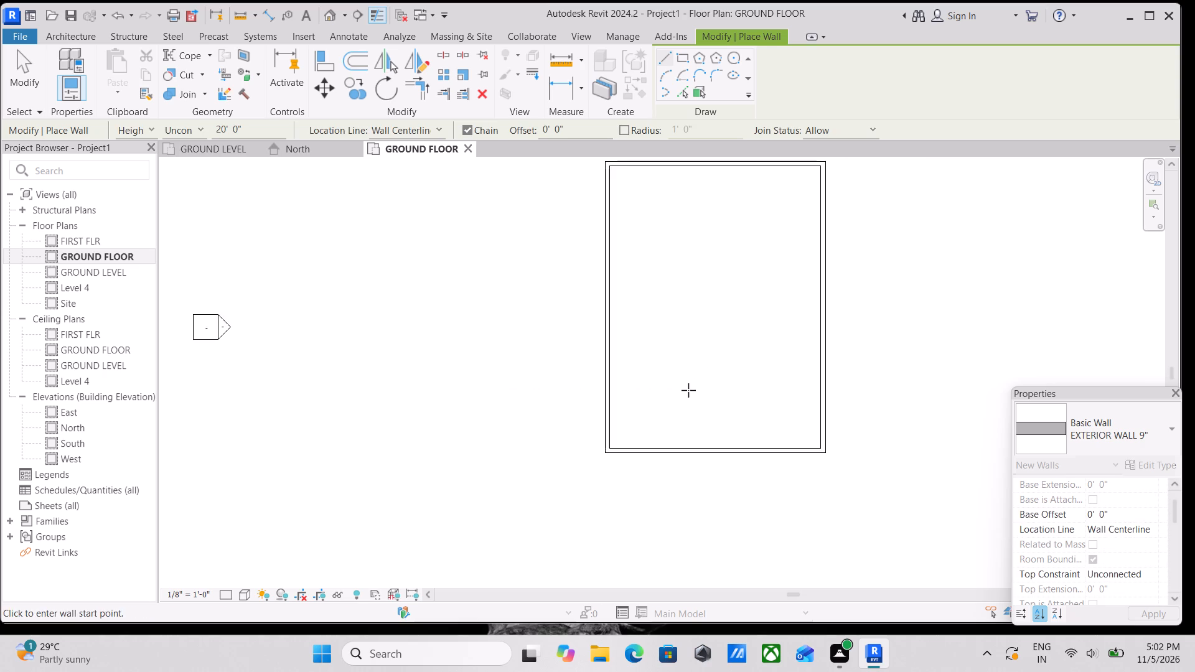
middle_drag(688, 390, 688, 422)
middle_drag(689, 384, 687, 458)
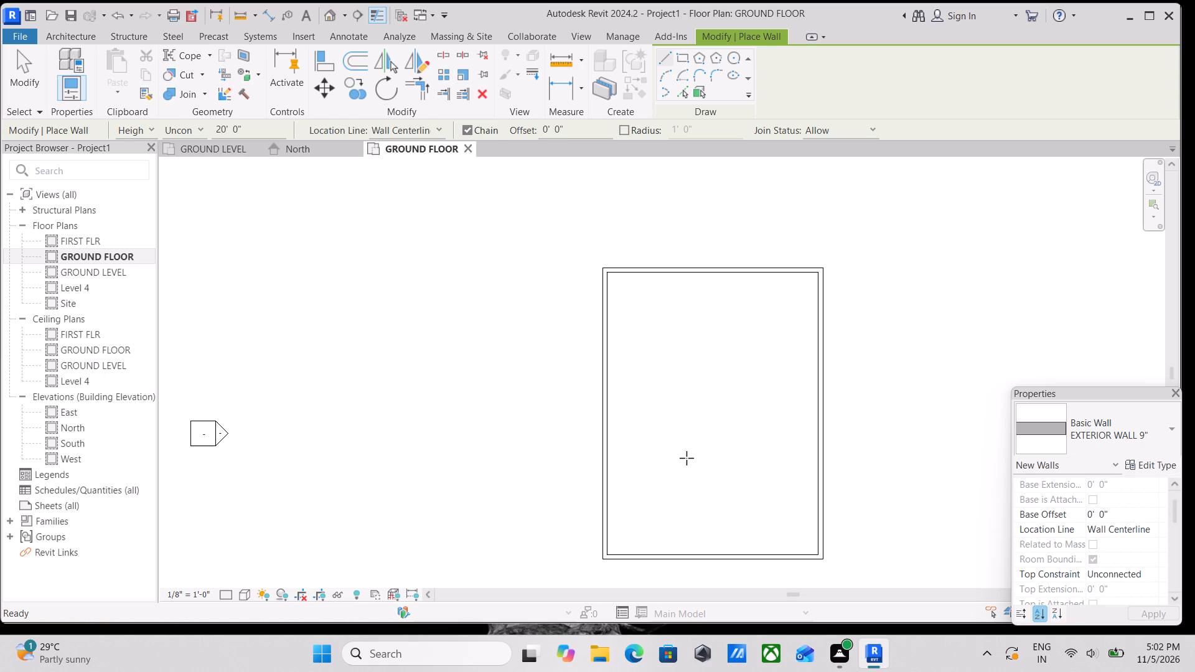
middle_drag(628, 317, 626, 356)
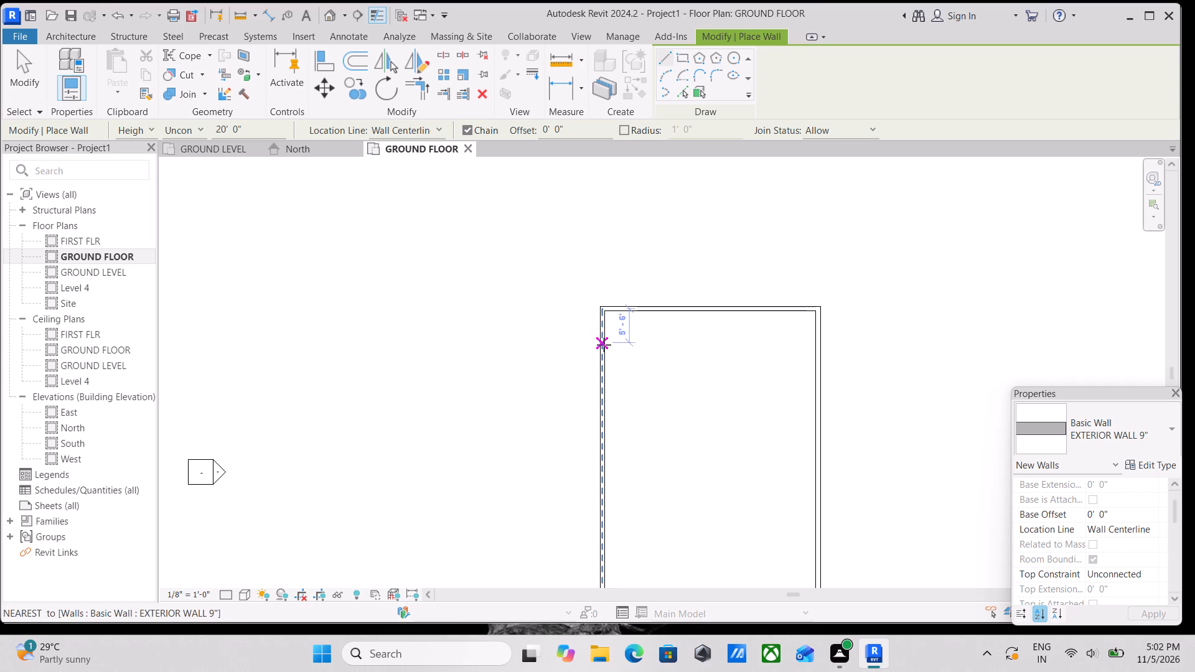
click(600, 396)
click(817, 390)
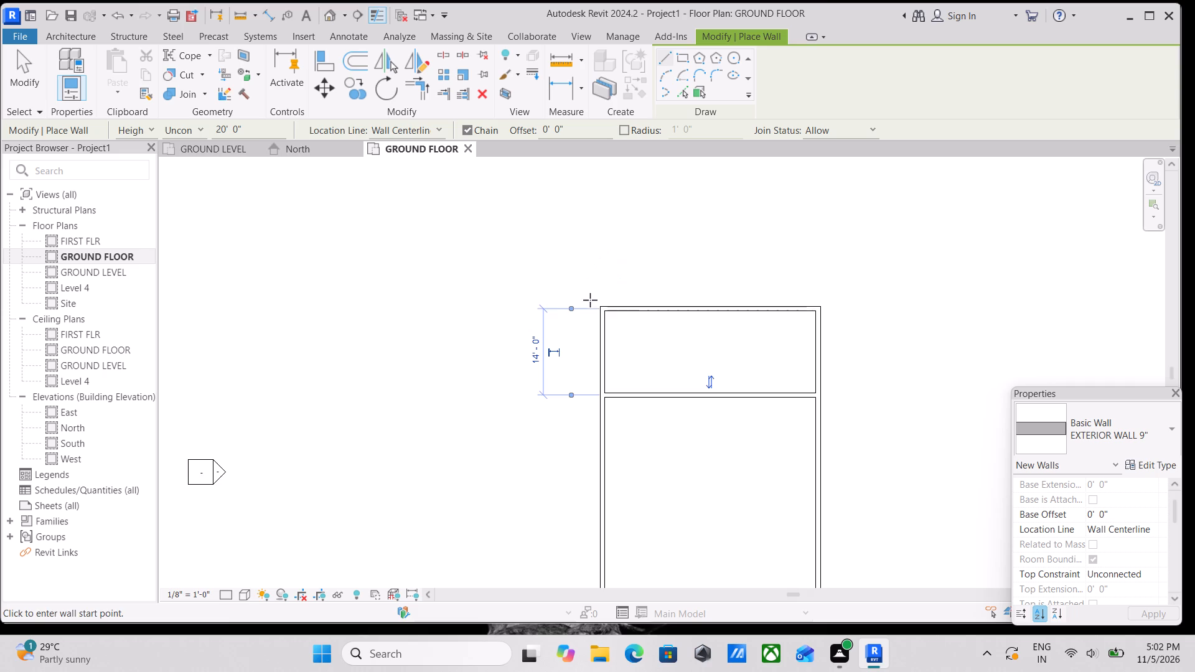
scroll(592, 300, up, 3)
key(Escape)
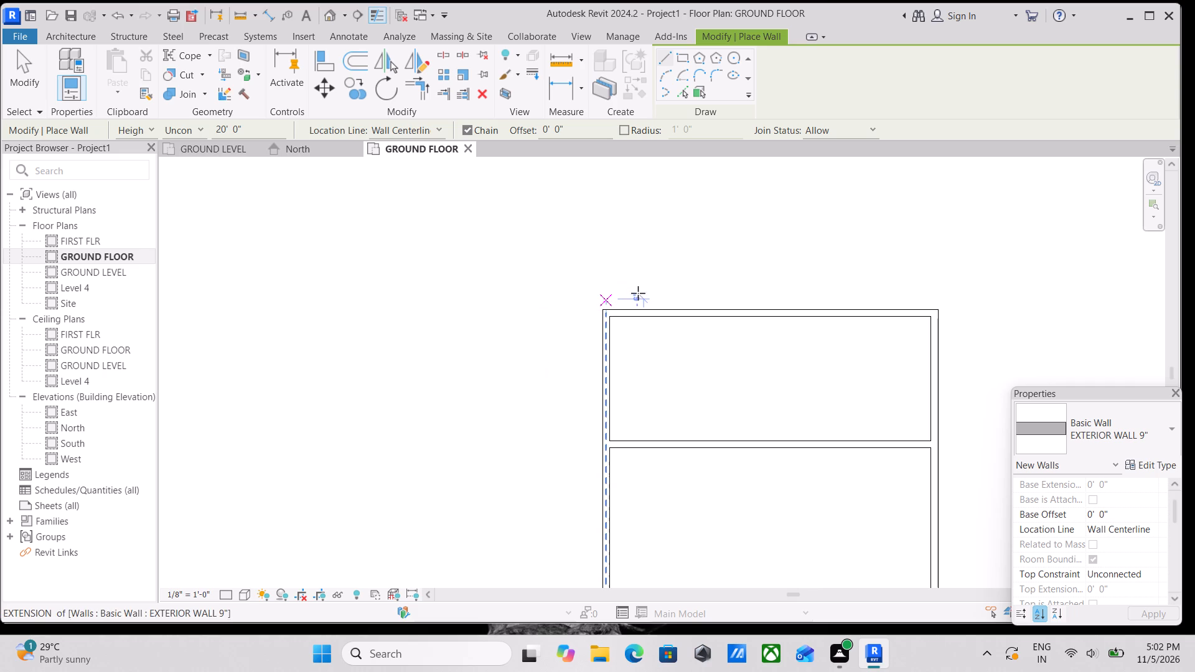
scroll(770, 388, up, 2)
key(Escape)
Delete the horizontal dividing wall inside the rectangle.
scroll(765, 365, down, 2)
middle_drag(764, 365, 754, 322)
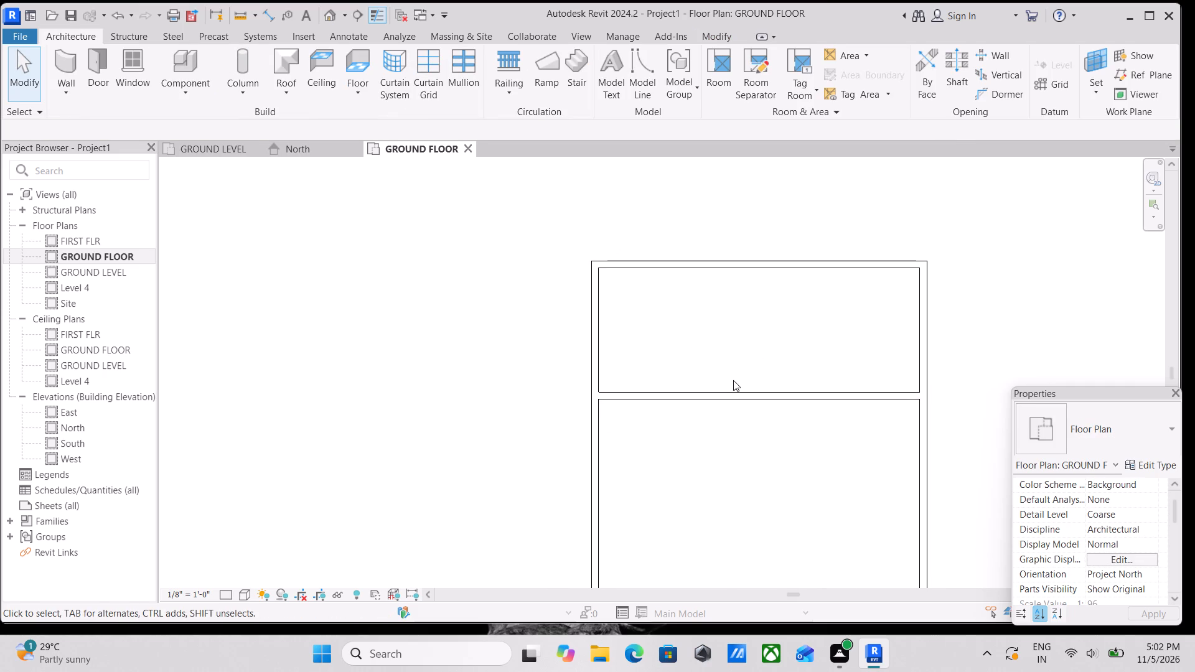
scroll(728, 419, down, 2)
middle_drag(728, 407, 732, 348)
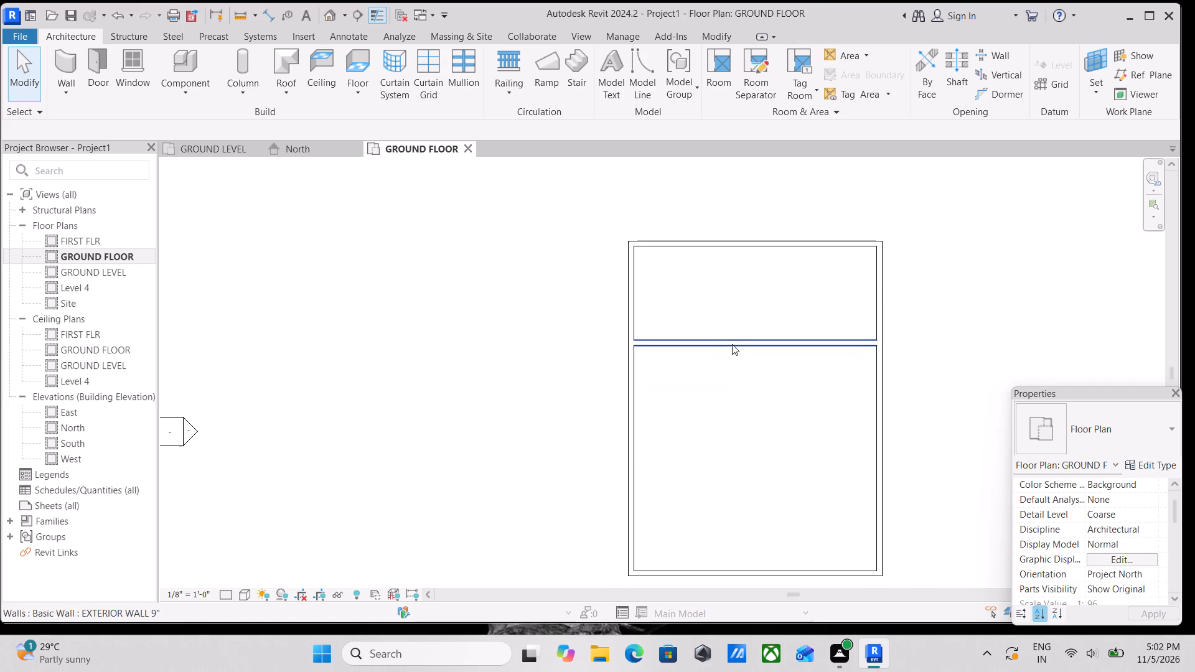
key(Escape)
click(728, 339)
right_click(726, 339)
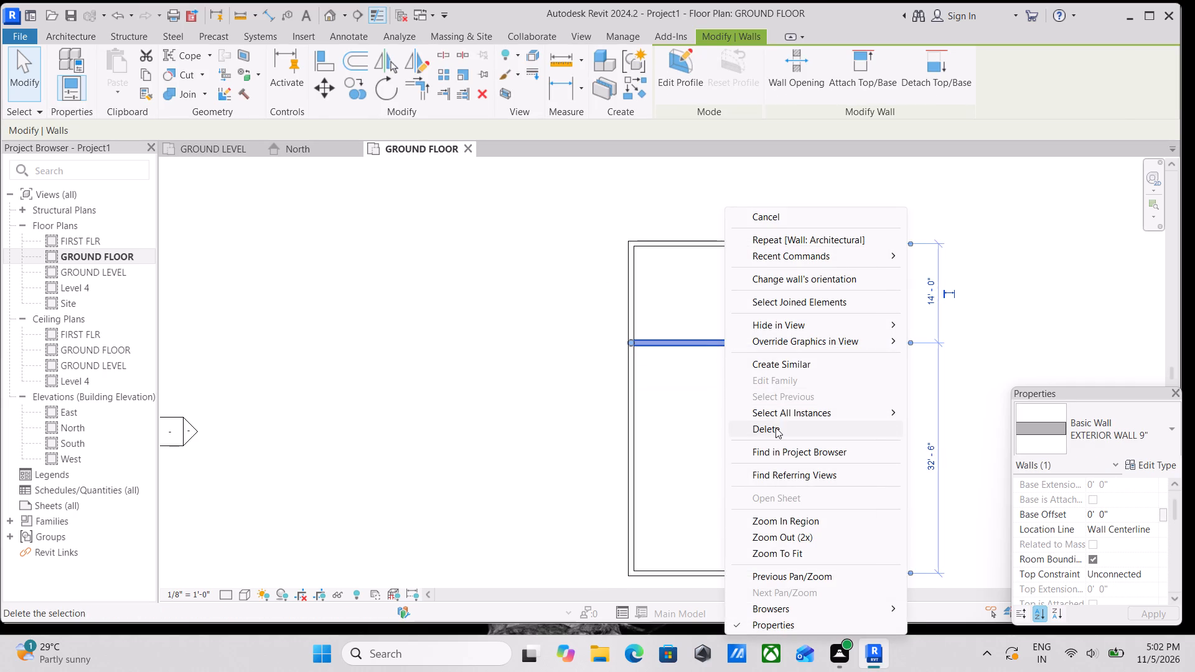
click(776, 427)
Draw three EXTERIOR WALL 9" walls forming a room about 12' wide and 10' deep outside the rectangle's upper-left corner.
scroll(776, 416, down, 1)
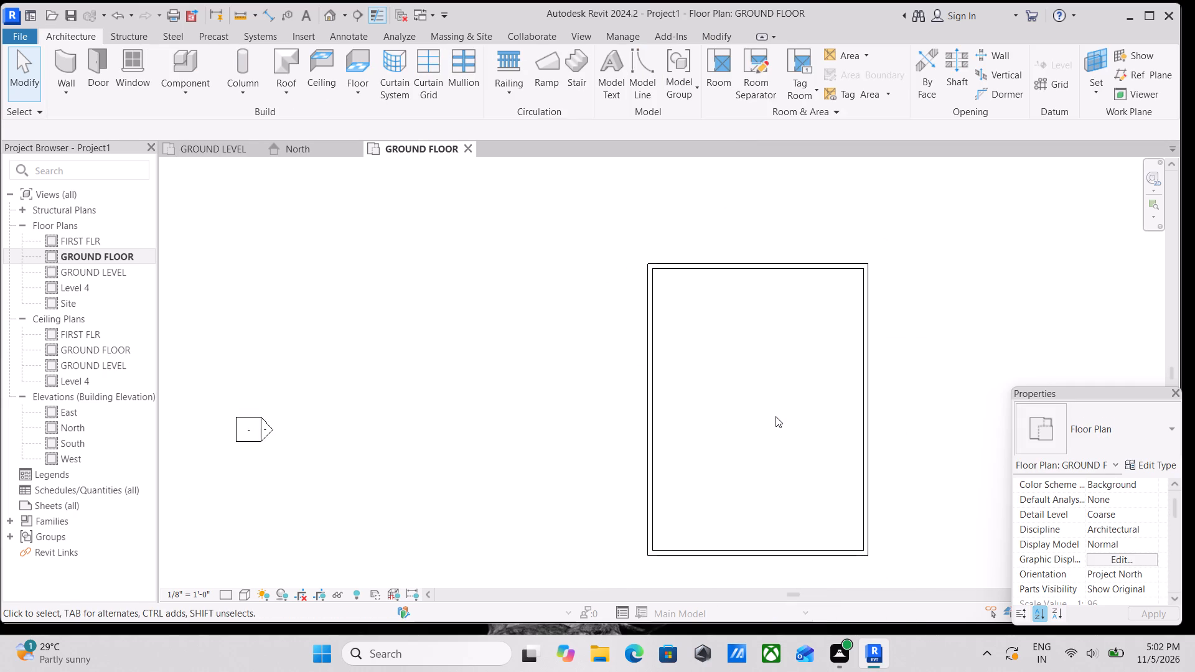
middle_drag(776, 416, 777, 370)
scroll(743, 353, up, 1)
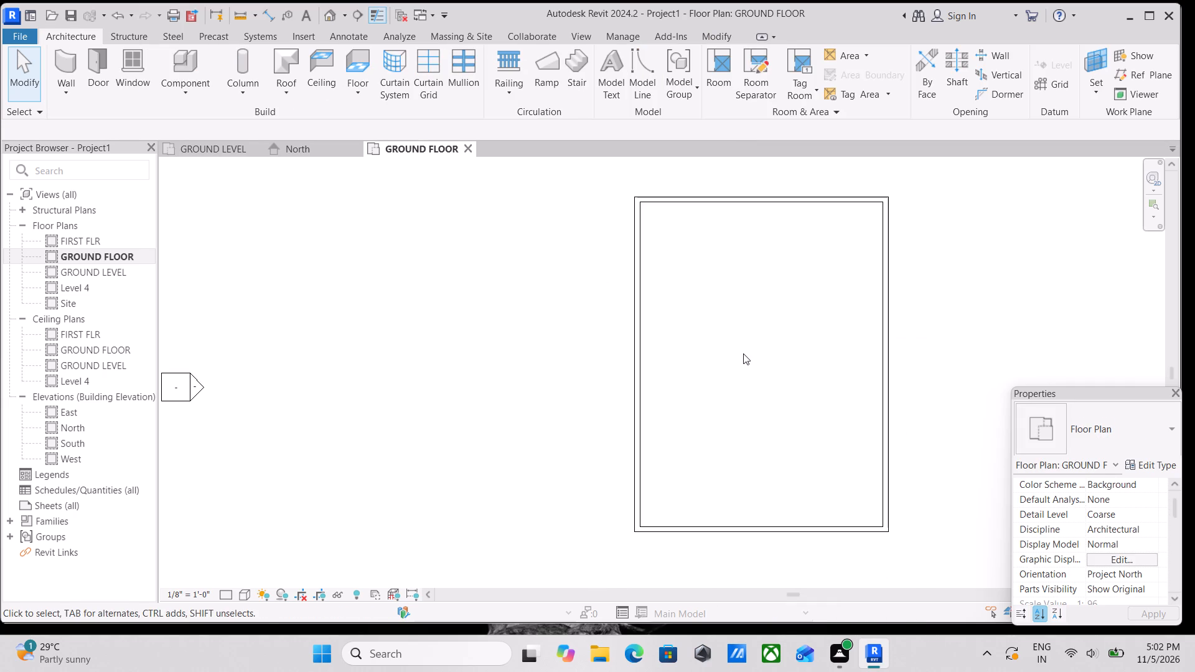
text(WA)
middle_drag(745, 355, 772, 430)
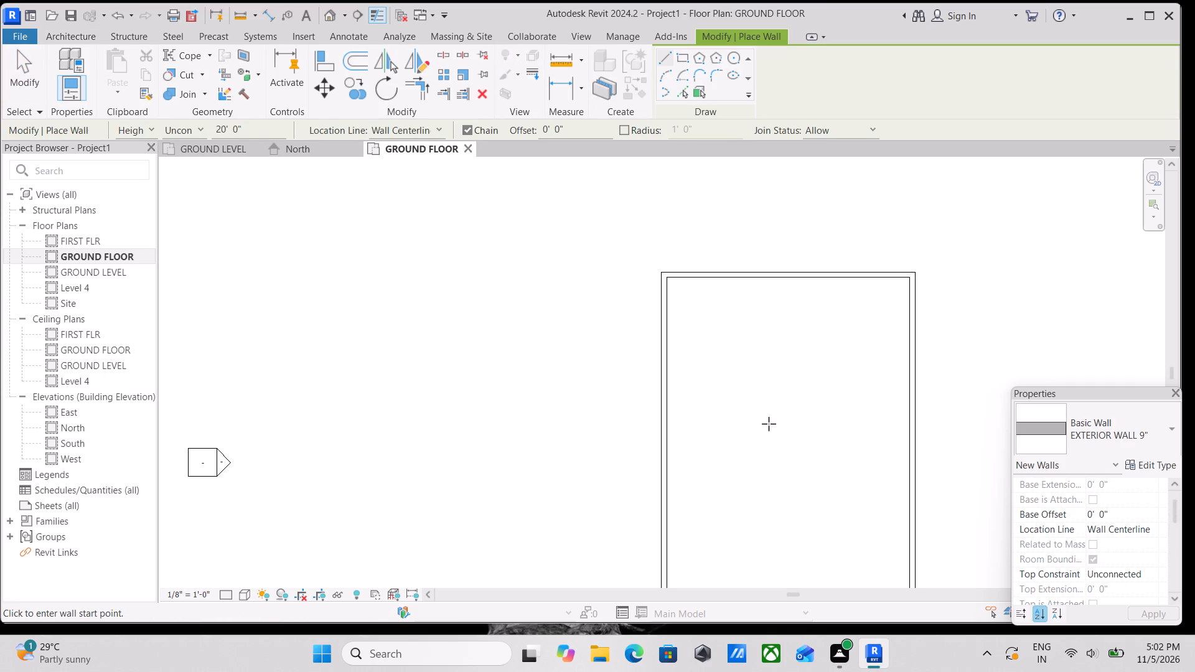
scroll(675, 274, up, 2)
click(661, 273)
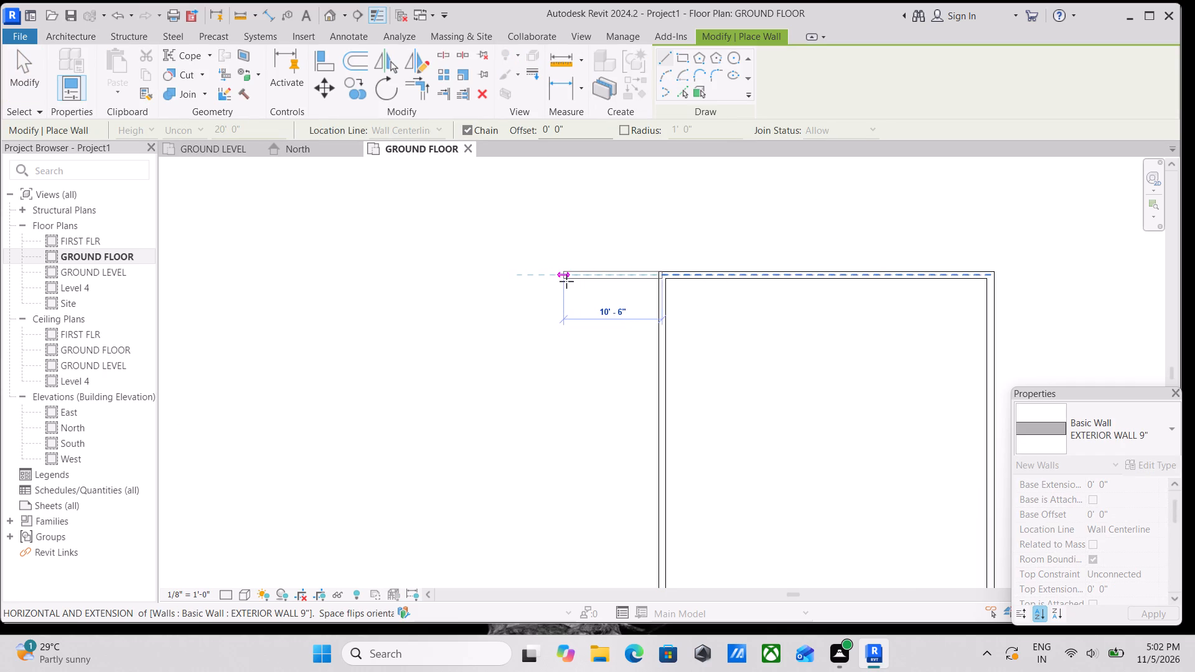
click(550, 282)
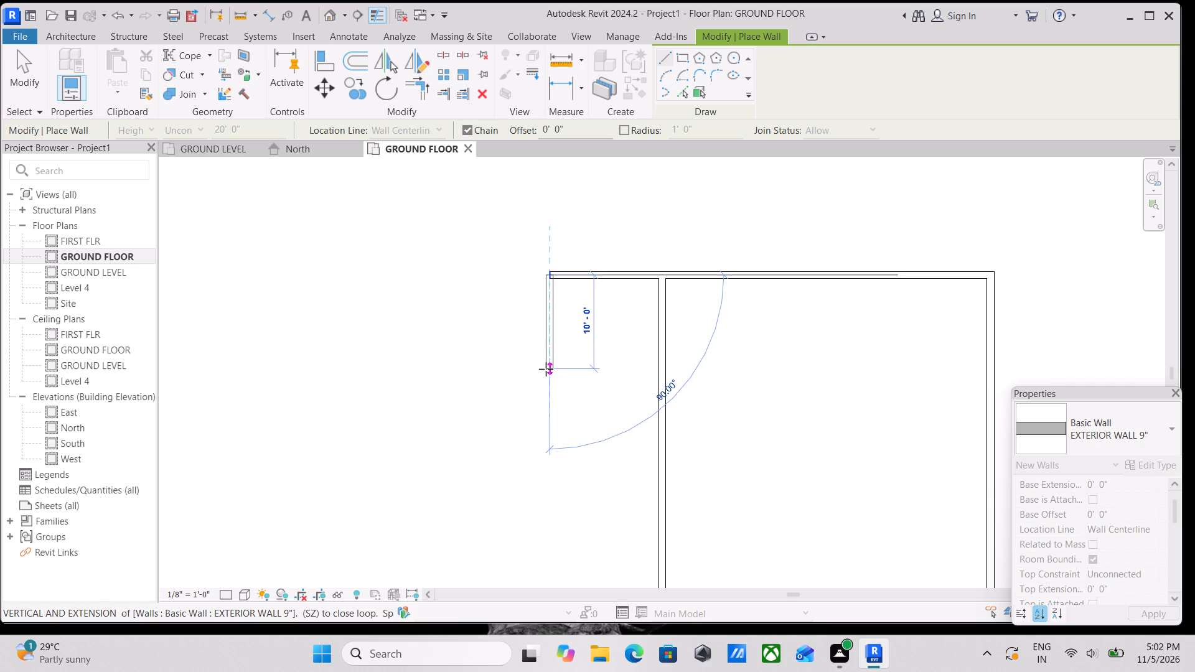
click(546, 369)
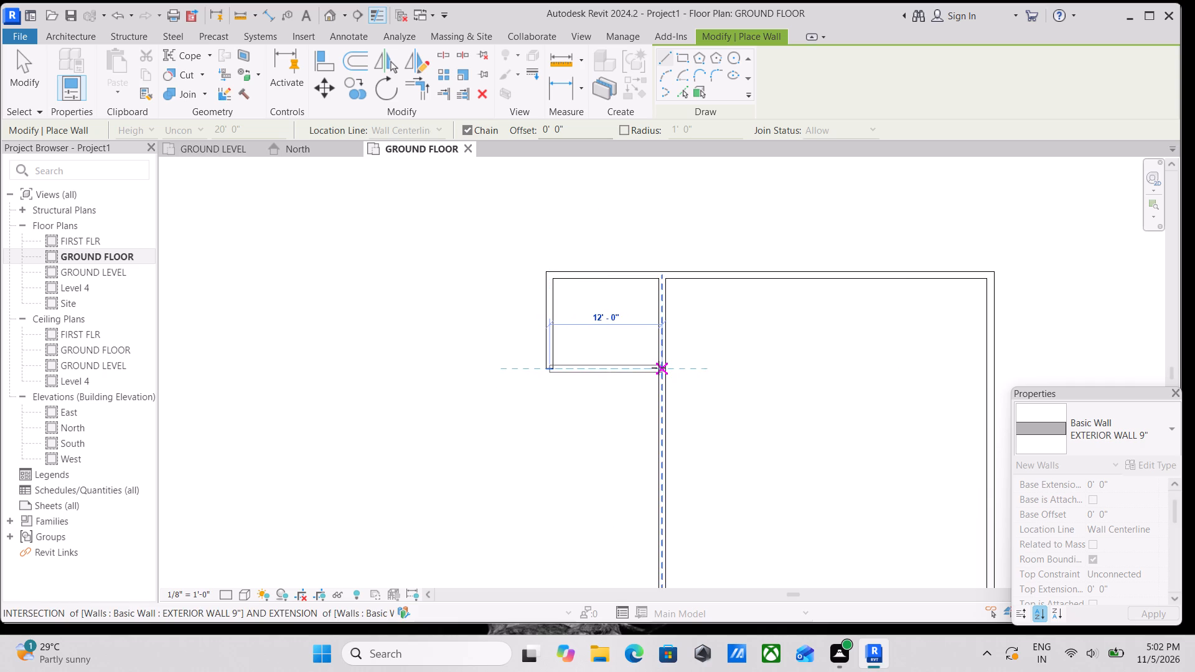
click(658, 368)
key(Escape)
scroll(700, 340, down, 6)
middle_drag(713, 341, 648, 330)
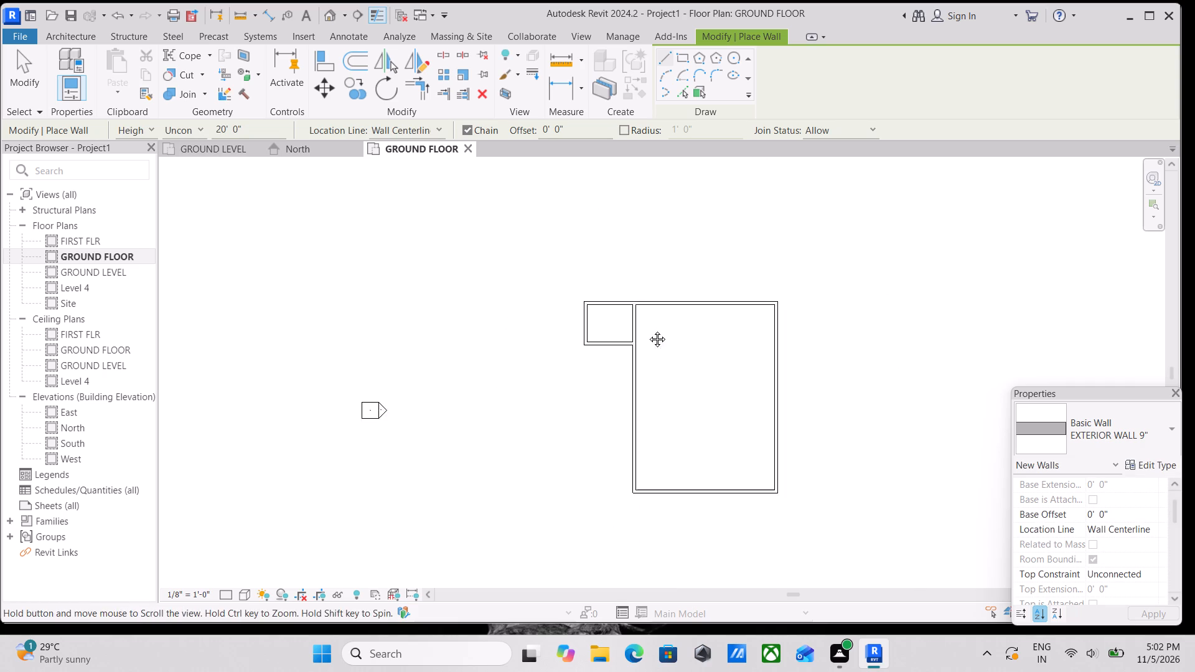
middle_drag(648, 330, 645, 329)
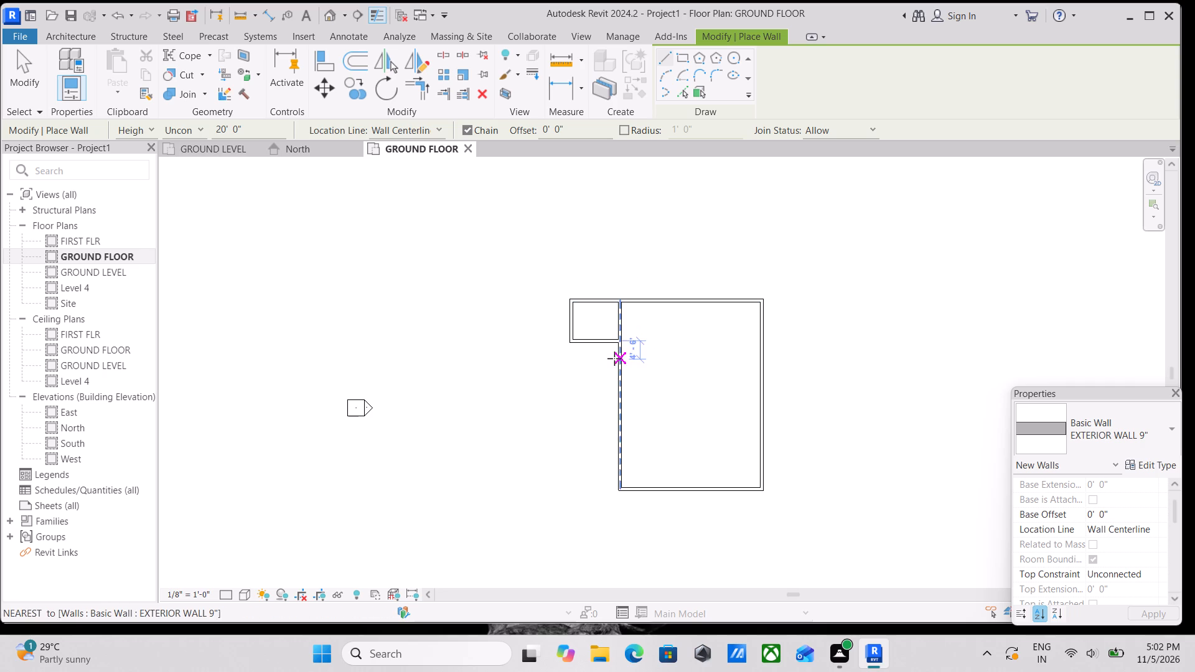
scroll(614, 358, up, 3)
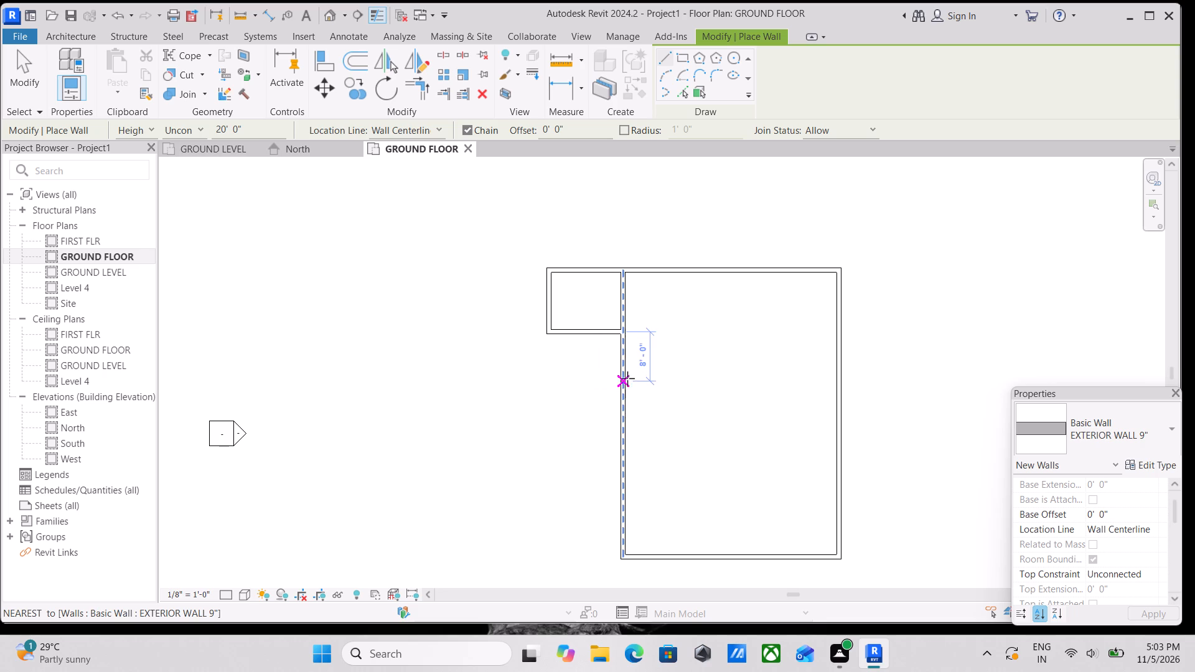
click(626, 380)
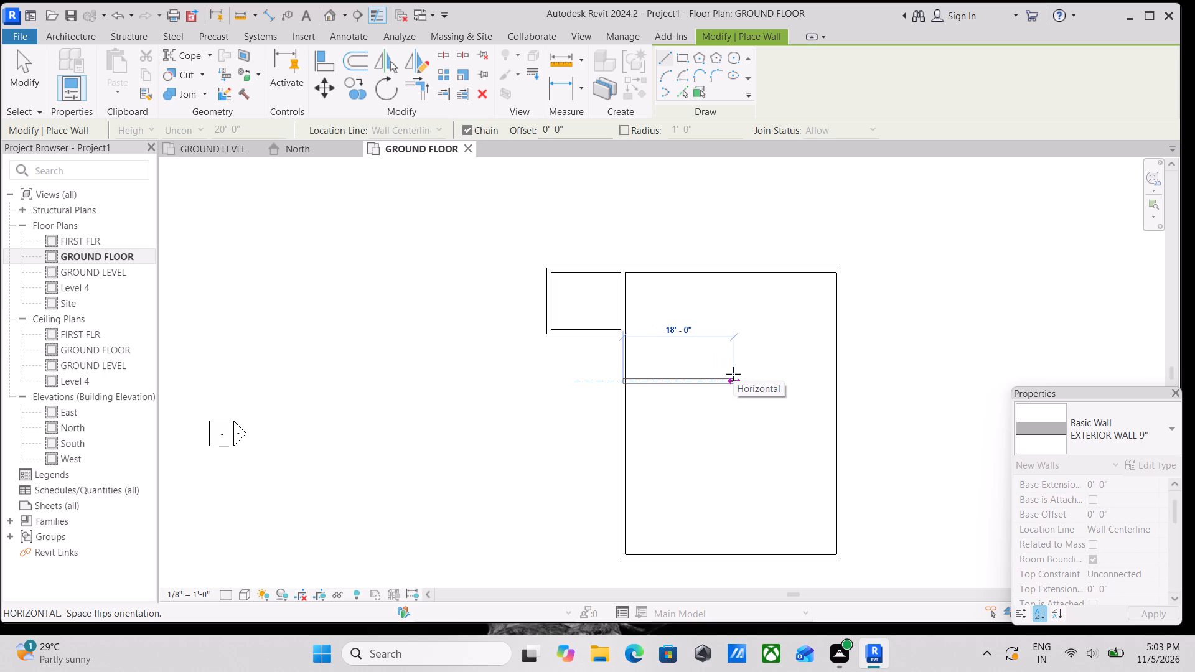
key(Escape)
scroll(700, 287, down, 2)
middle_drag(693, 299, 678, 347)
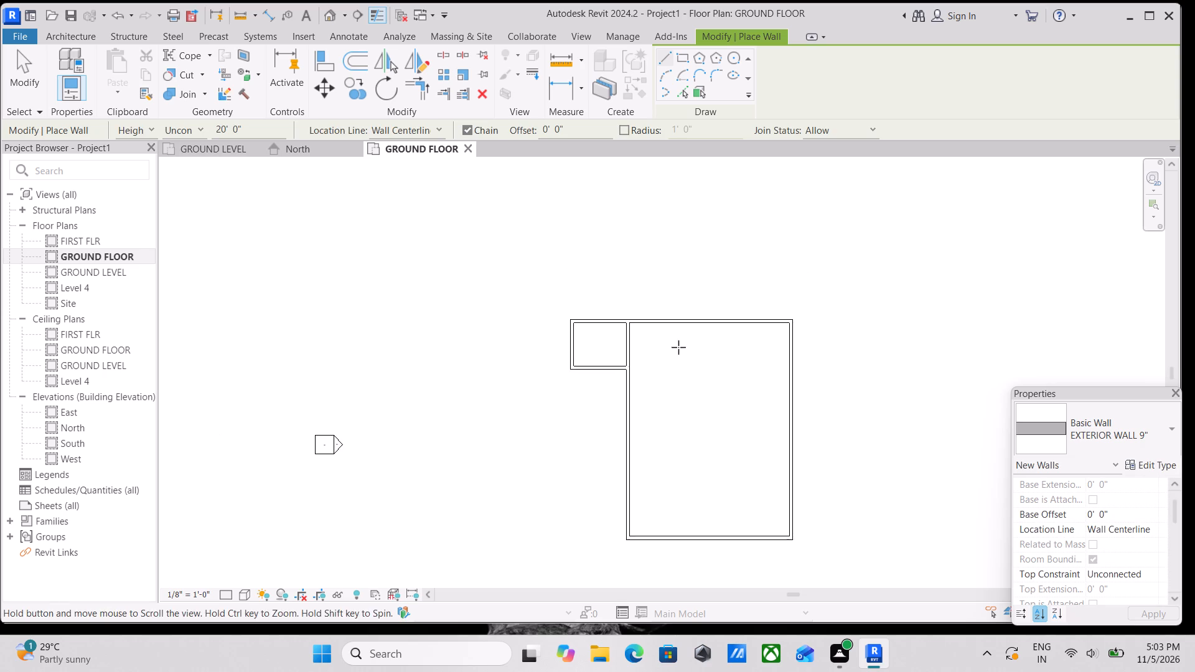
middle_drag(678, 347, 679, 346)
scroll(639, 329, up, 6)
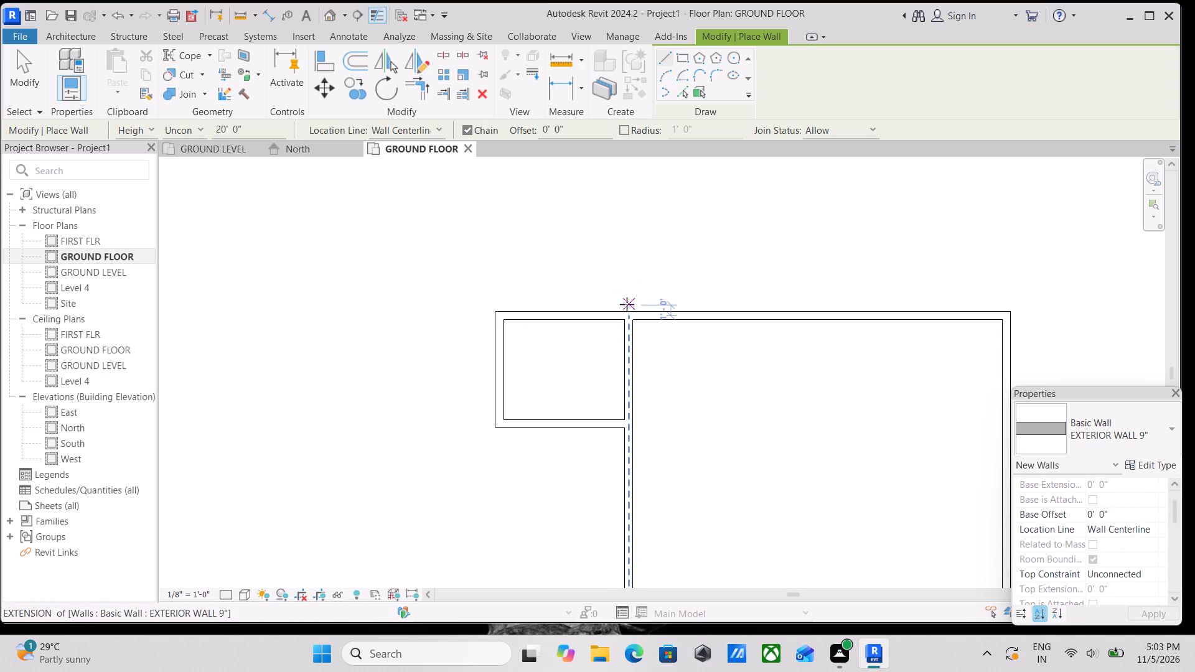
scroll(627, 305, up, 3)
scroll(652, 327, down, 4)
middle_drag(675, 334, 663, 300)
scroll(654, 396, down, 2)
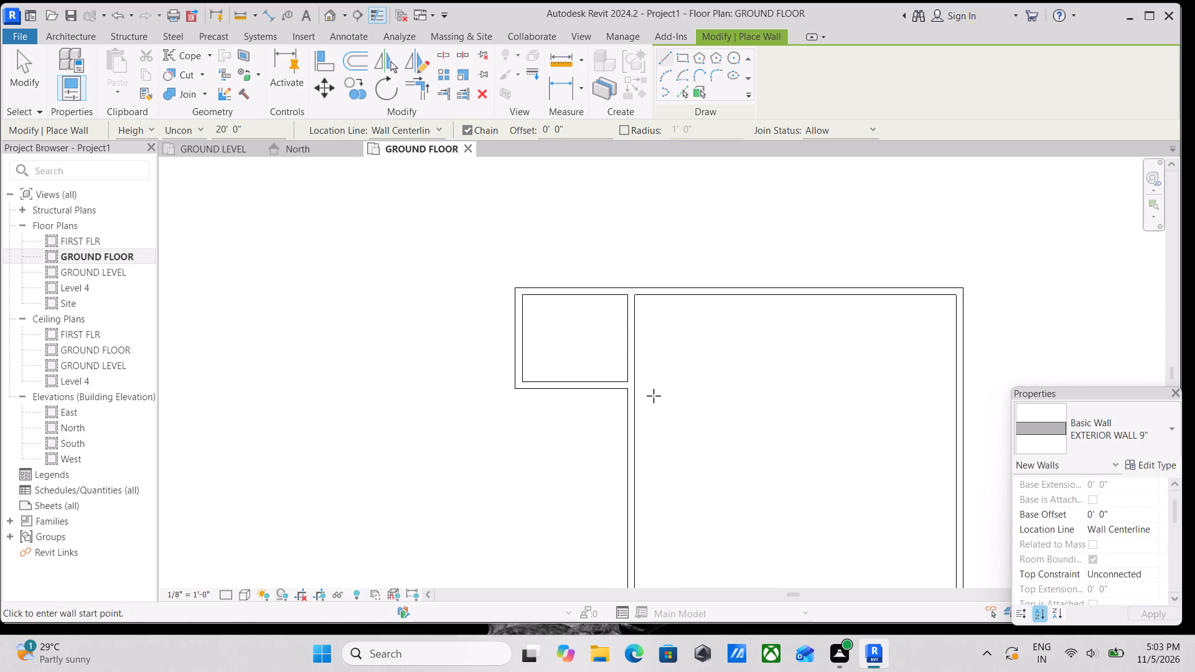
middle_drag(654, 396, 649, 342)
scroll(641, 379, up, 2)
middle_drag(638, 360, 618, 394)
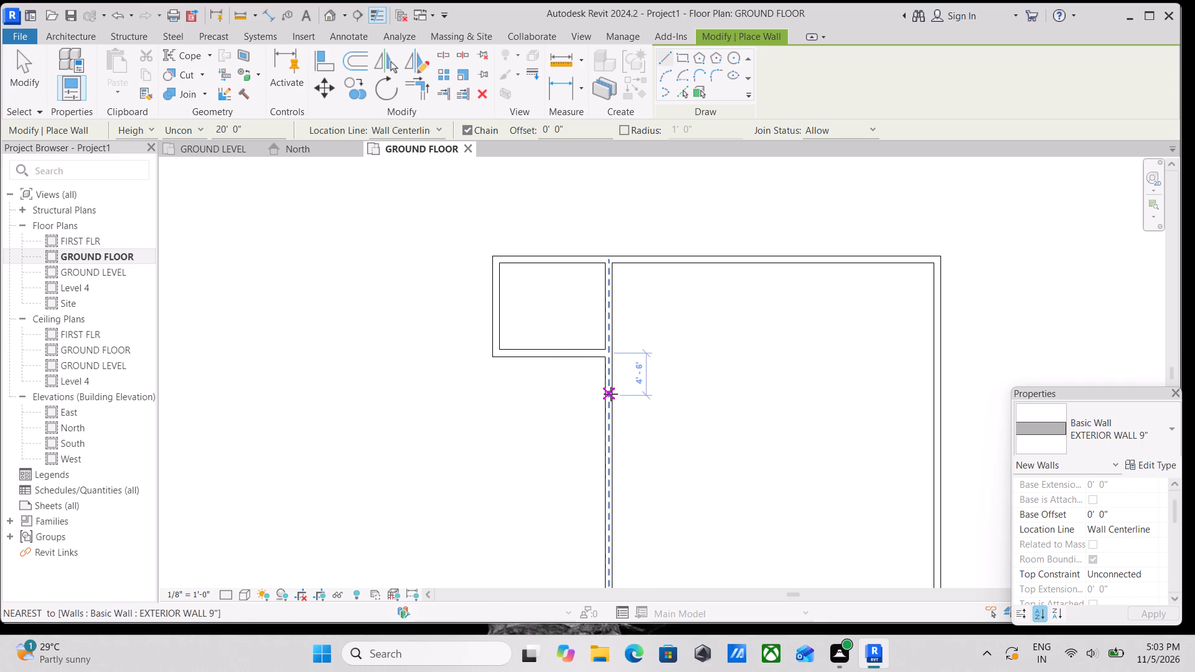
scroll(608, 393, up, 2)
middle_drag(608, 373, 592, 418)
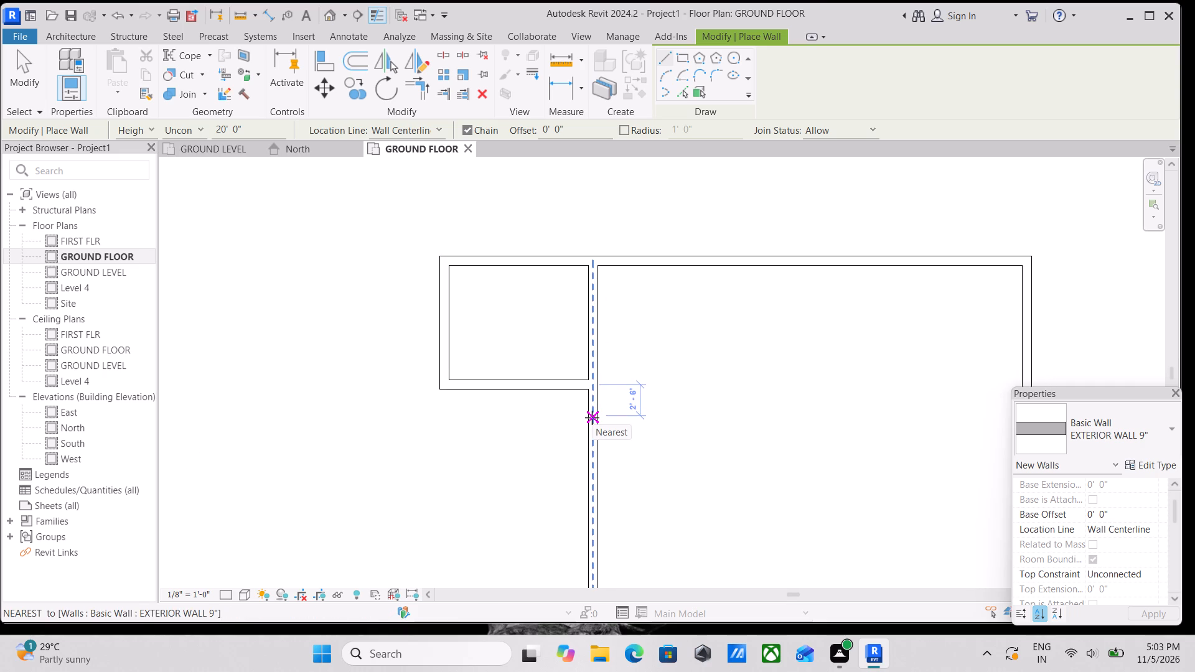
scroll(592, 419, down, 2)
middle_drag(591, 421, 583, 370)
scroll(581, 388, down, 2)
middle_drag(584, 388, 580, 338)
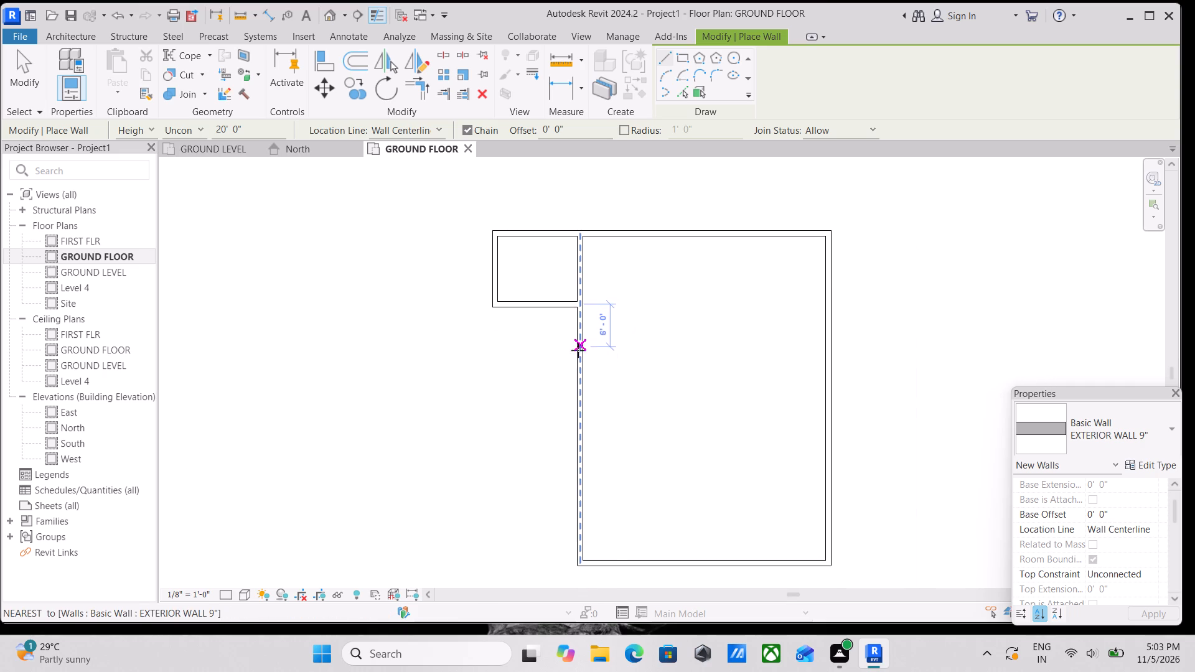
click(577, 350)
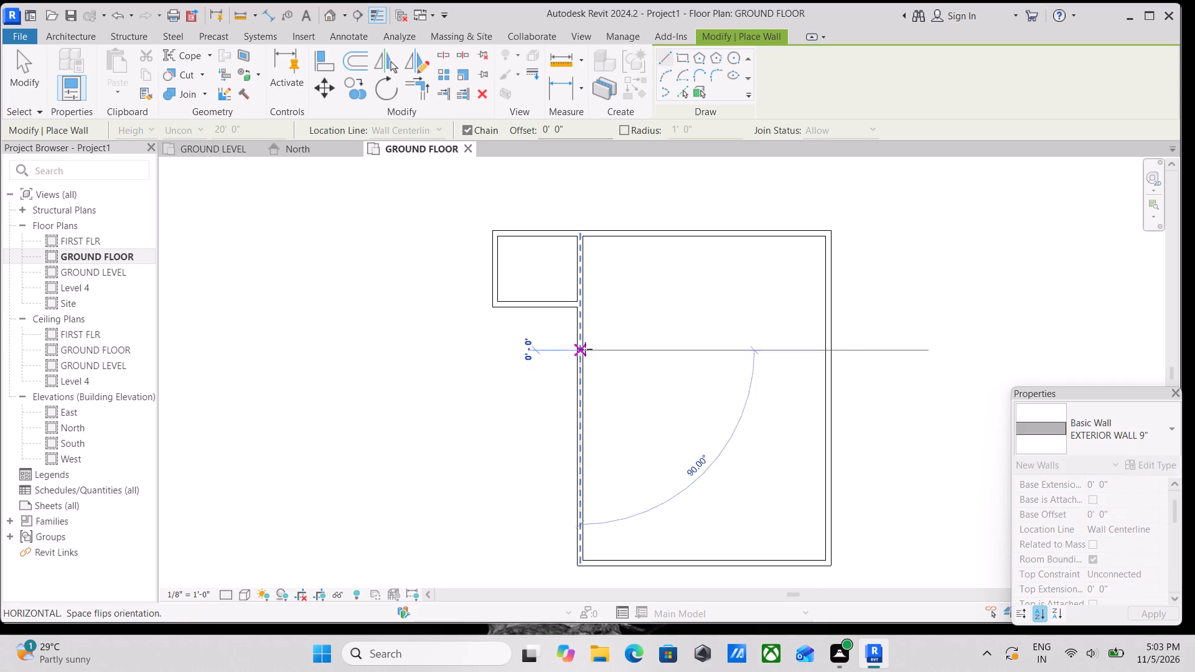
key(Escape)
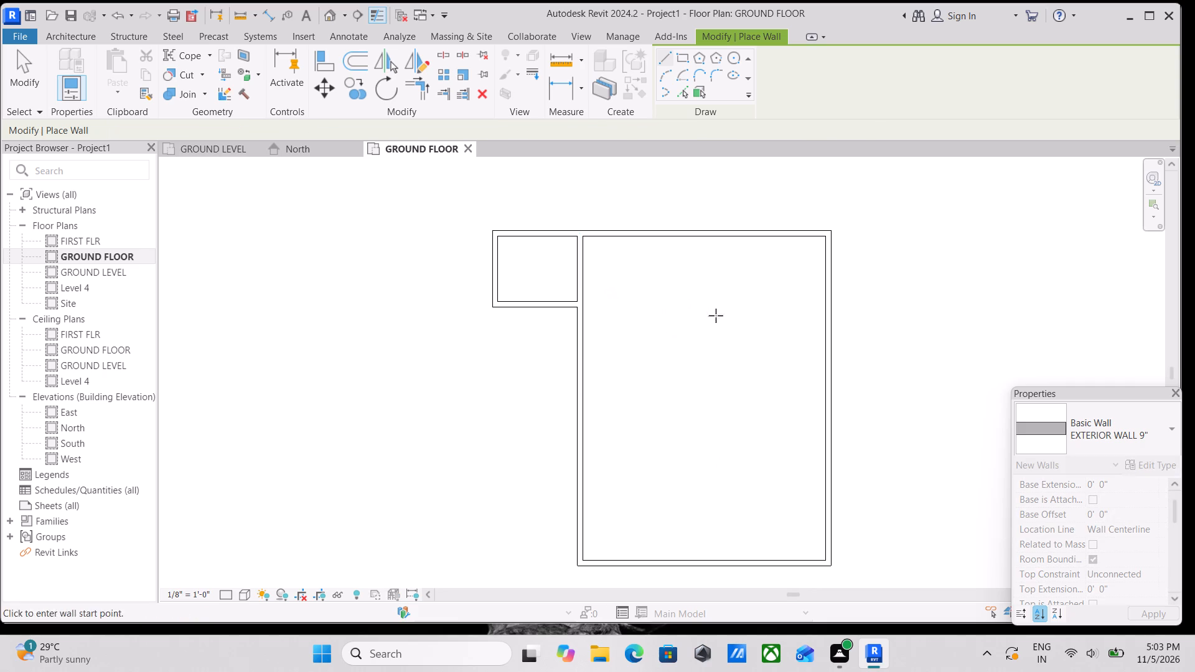
Duplicate the EXTERIOR WALL 9" wall type under the name INTERIOR WALL 5".
click(1151, 466)
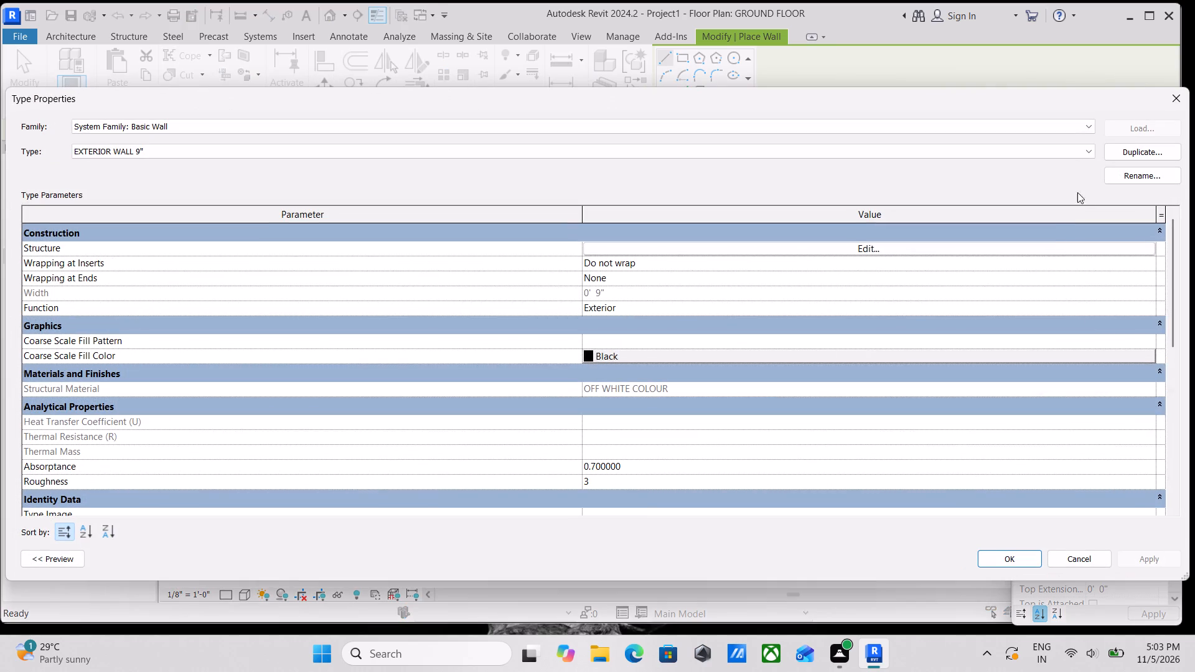
click(1132, 149)
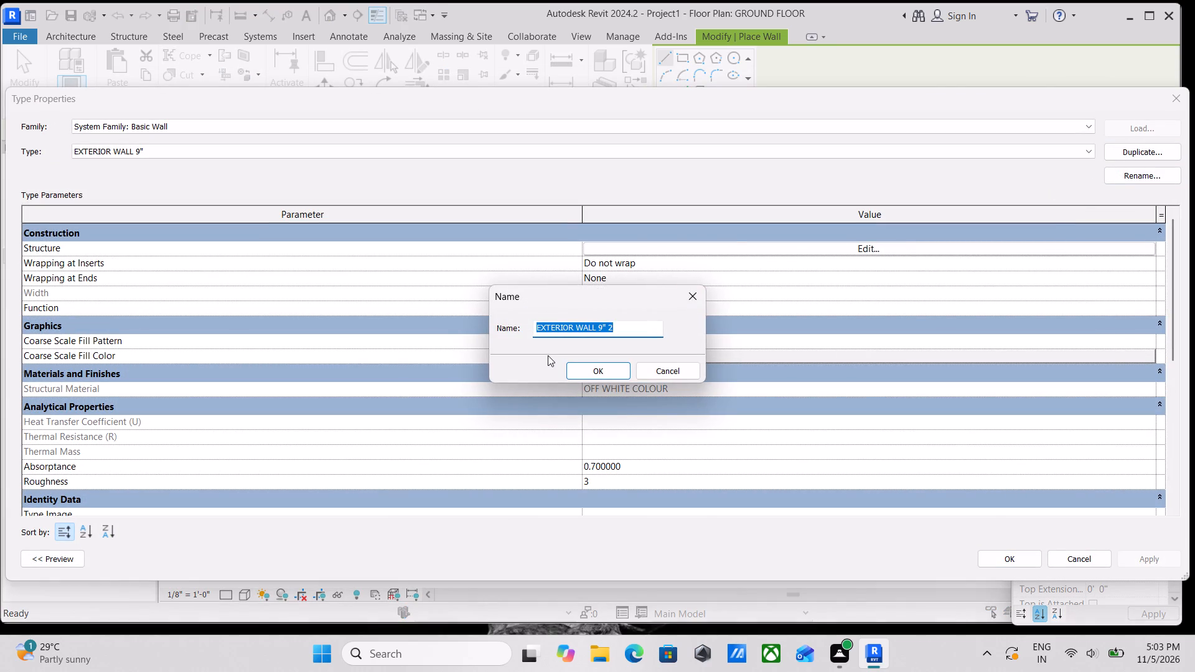
text(WALL)
key(BackSpace)
key(BackSpace)
key(BackSpace)
key(BackSpace)
key(BackSpace)
key(BackSpace)
key(BackSpace)
key(BackSpace)
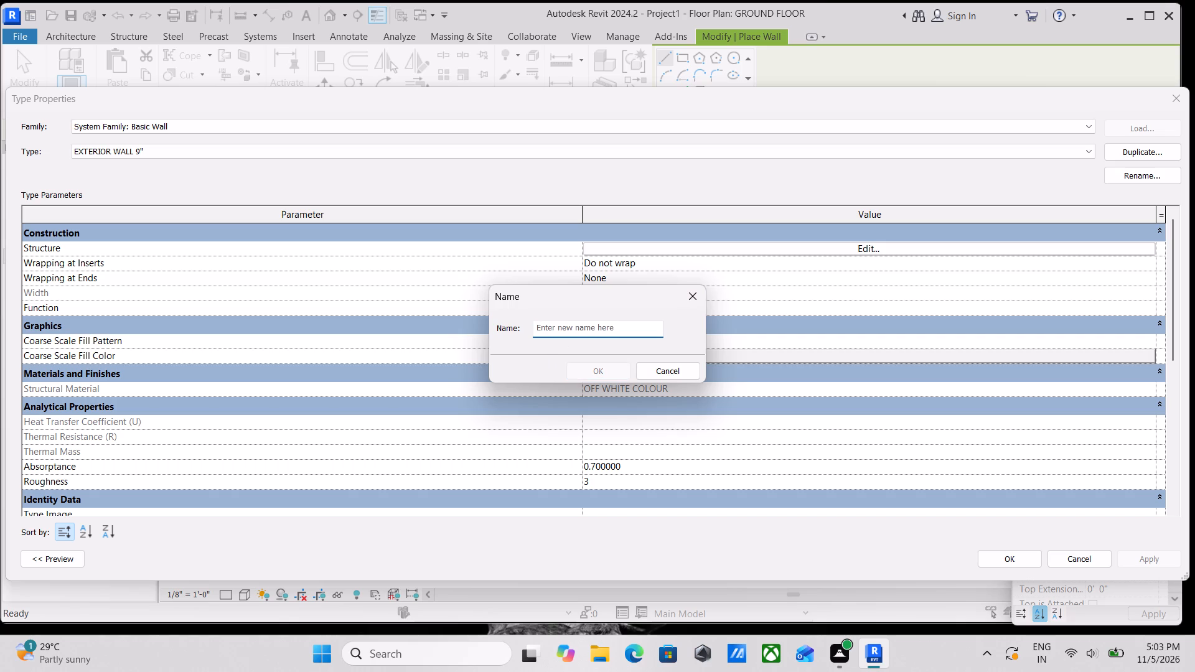
key(space)
text(IN)
text(TER)
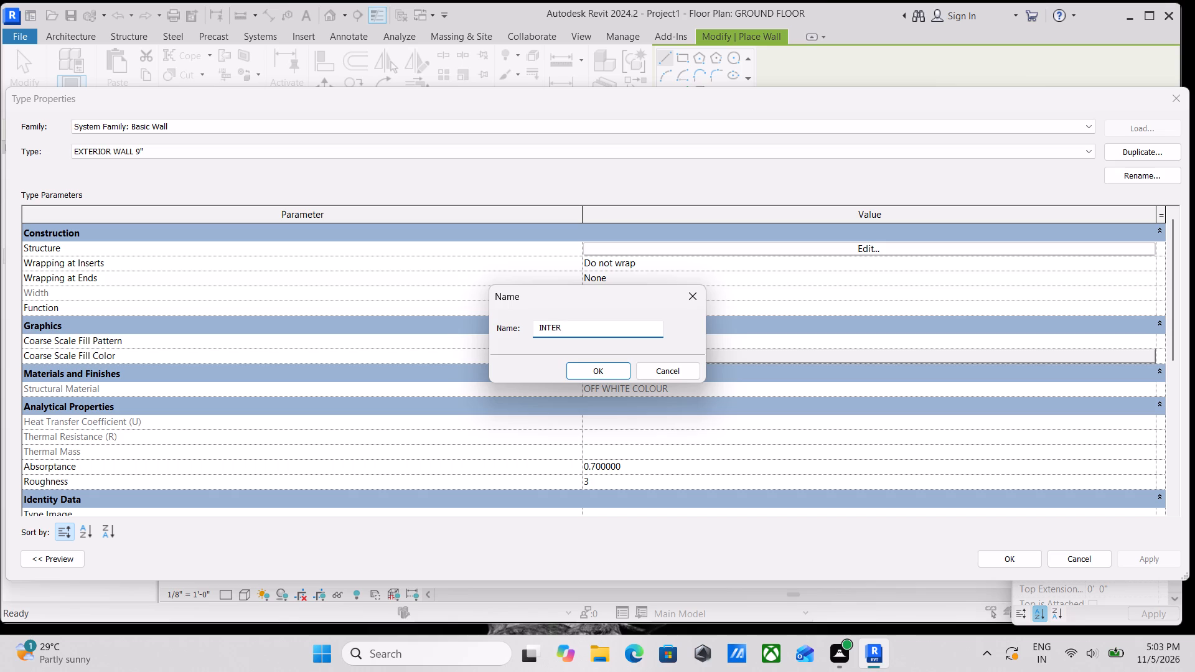
text(IOR WALL)
key(space)
key(5)
key(shift+quotedbl)
click(571, 372)
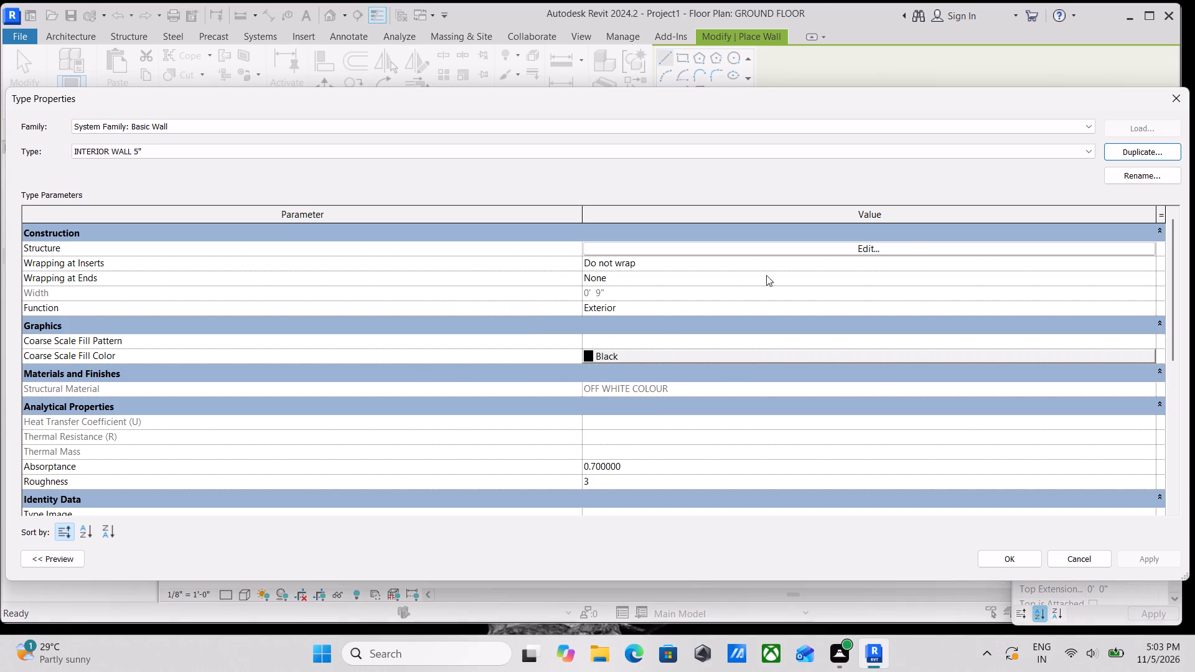
Set the structure layer thickness of the INTERIOR WALL 5" type to 5" and apply the type changes.
click(836, 248)
click(662, 249)
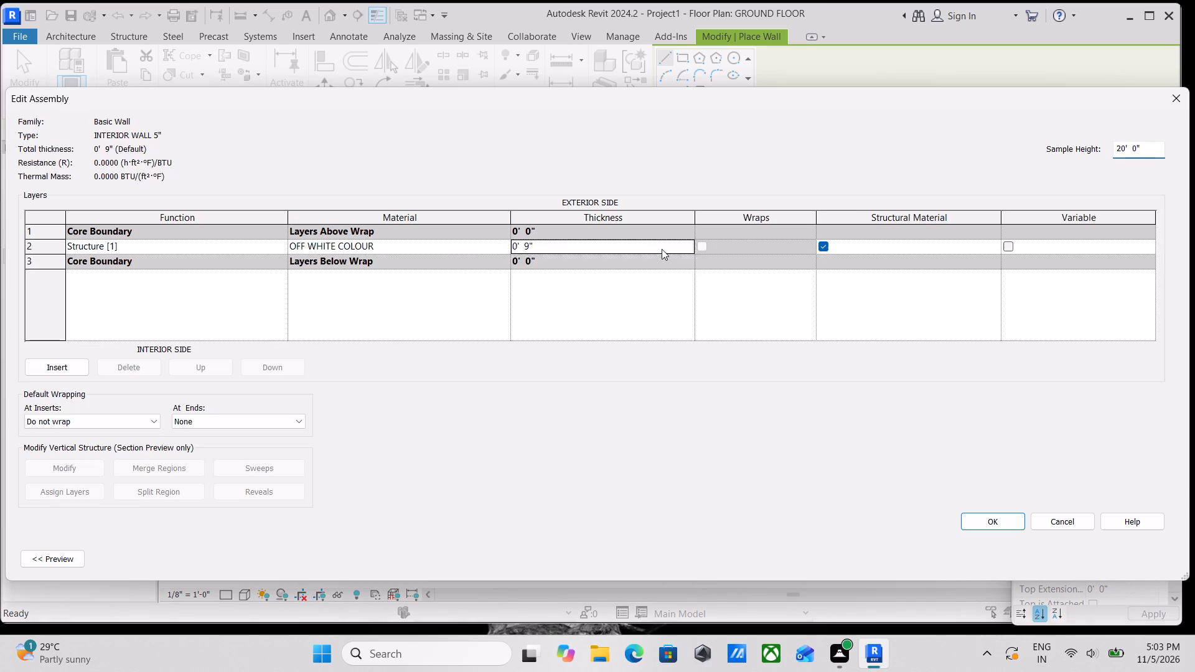
key(5)
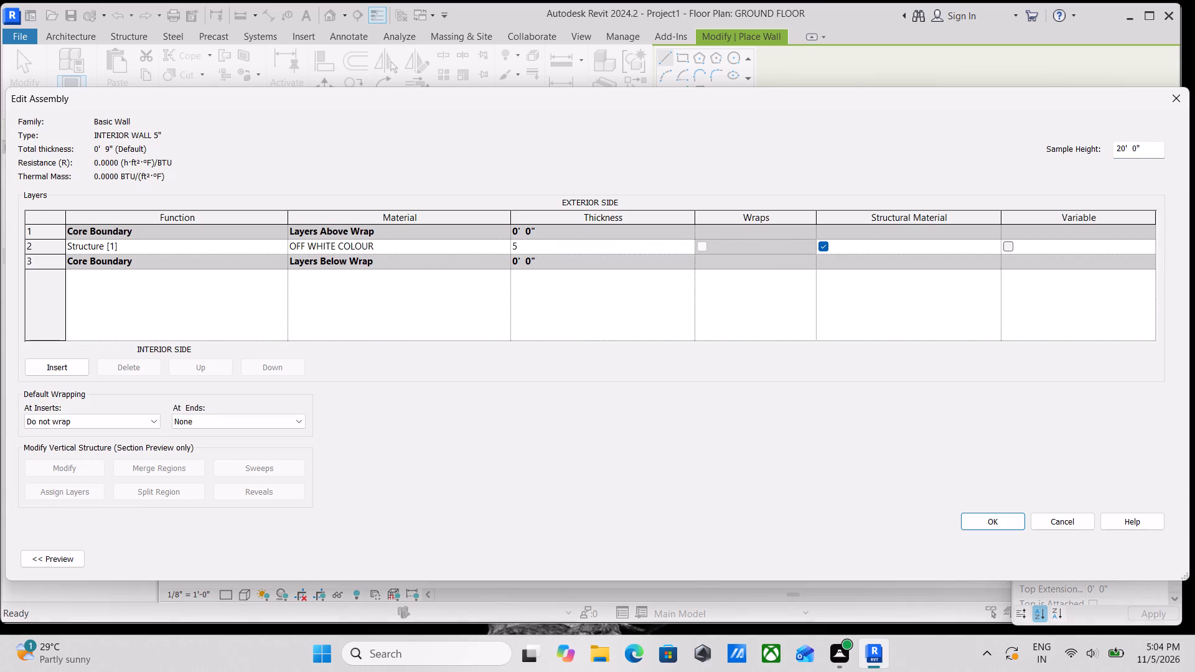
key(shift+quotedbl)
click(998, 525)
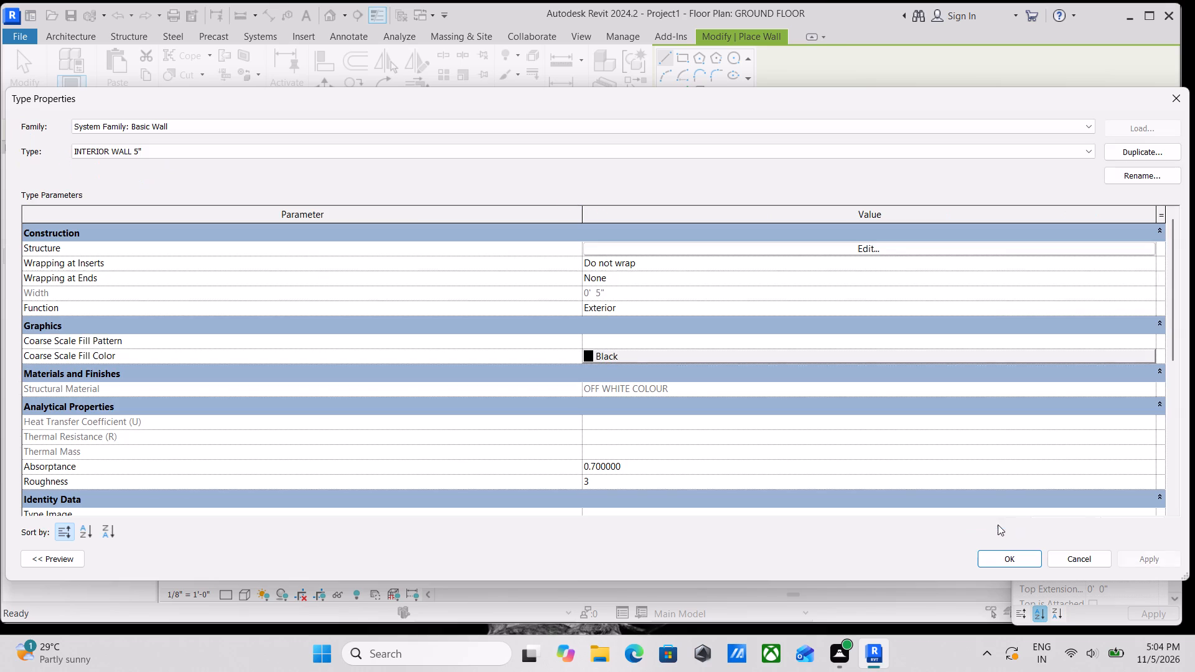
click(1152, 559)
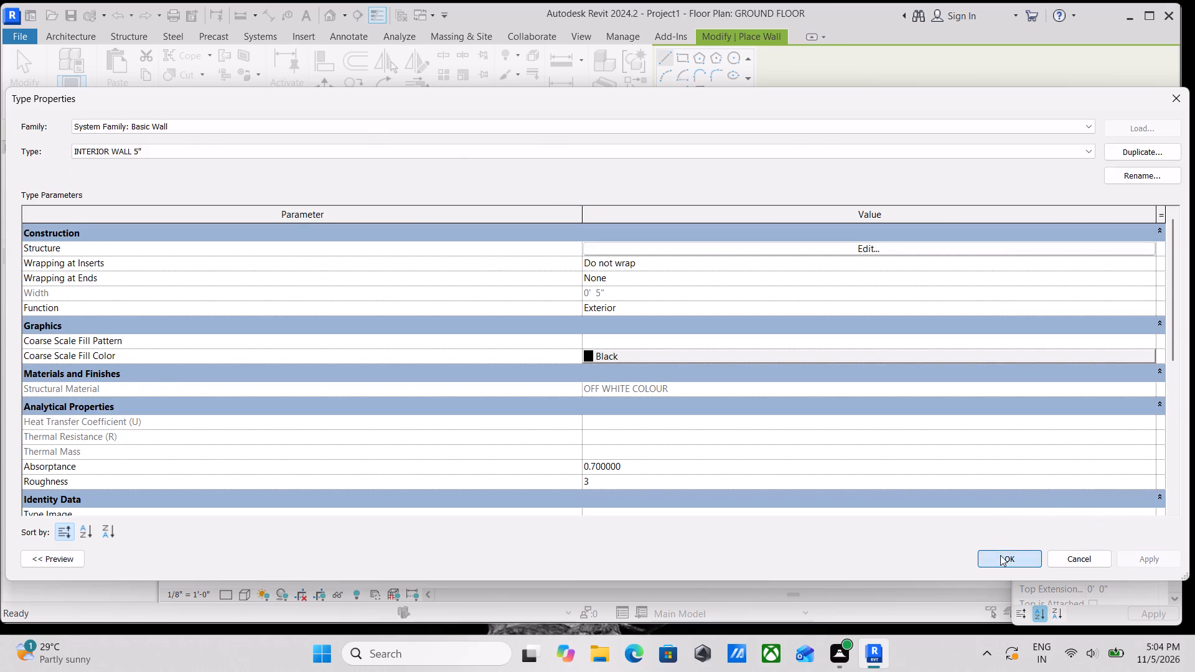
click(1000, 555)
Draw a horizontal INTERIOR WALL 5" about 35' long across the main rectangle, about 15' below its top wall.
scroll(597, 305, up, 2)
middle_drag(616, 308, 588, 363)
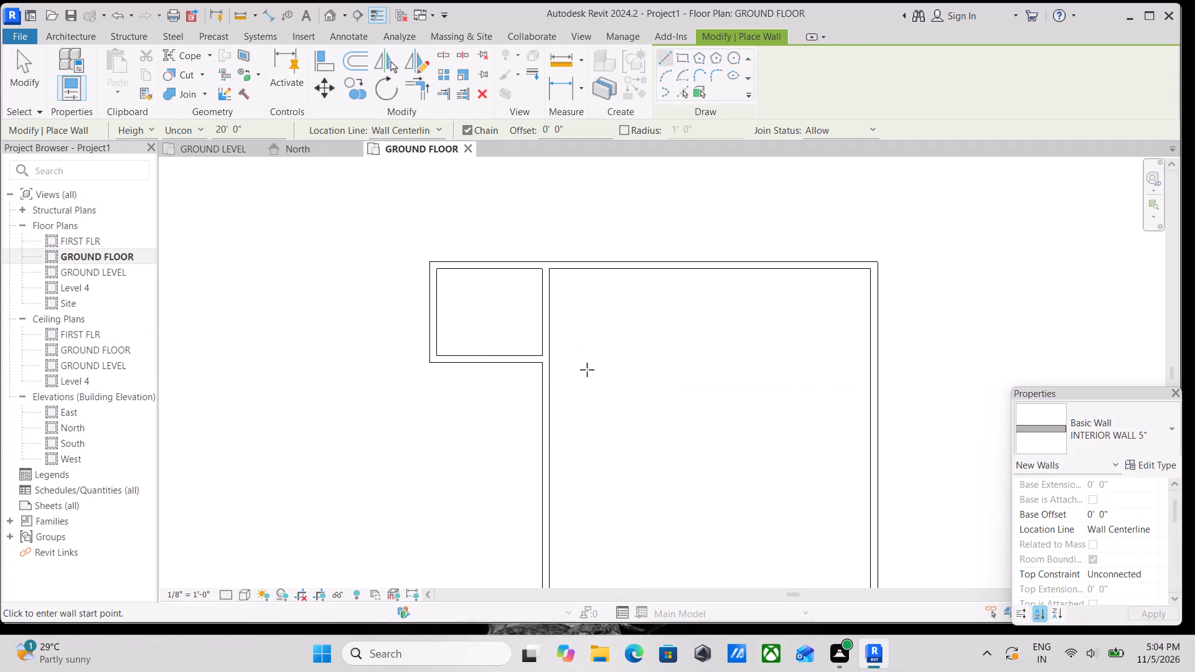
text(WA)
scroll(636, 339, down, 1)
middle_drag(636, 339, 484, 360)
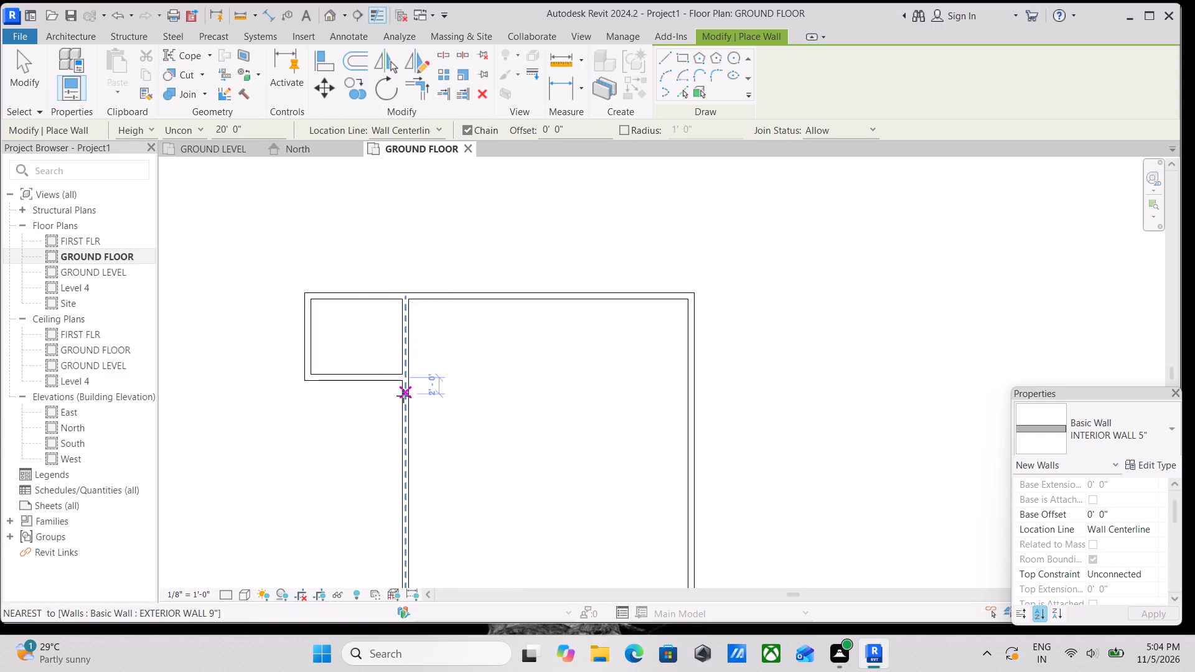
scroll(472, 409, down, 1)
middle_drag(472, 409, 469, 410)
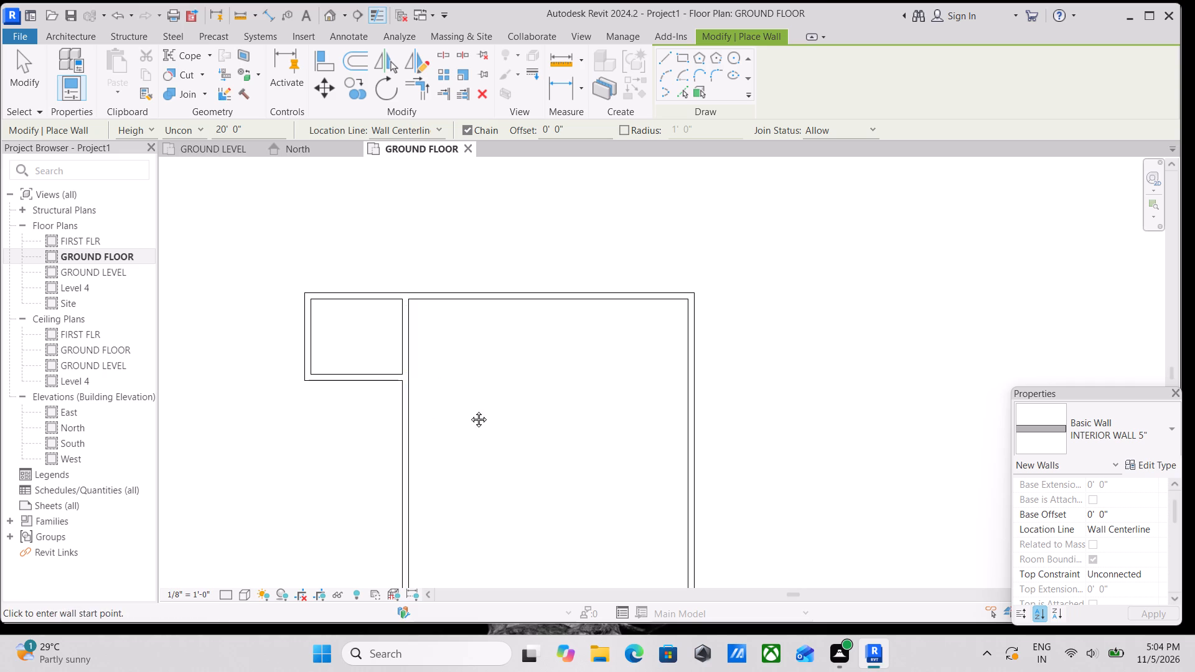
middle_drag(469, 410, 429, 414)
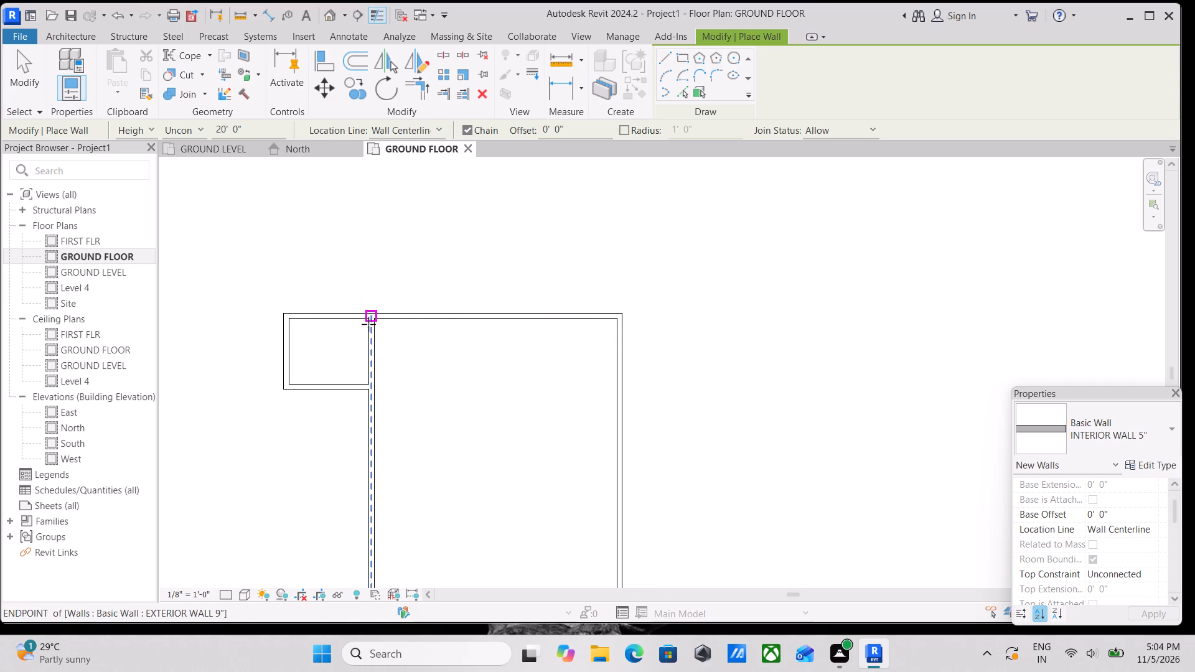
click(375, 421)
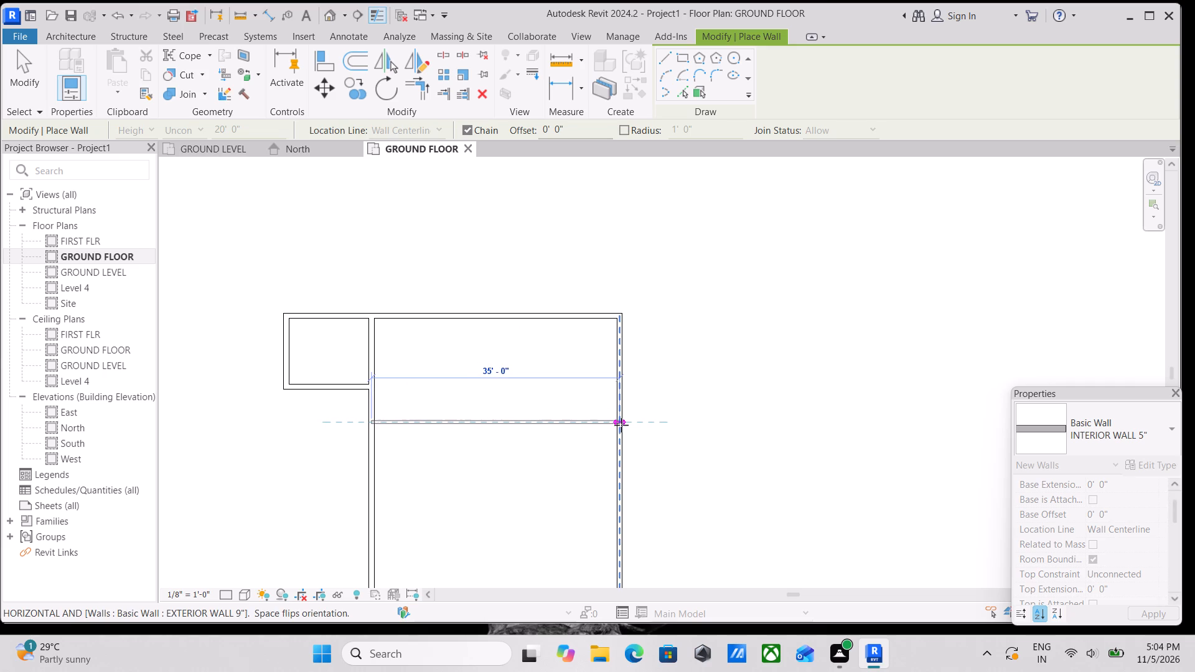
click(621, 426)
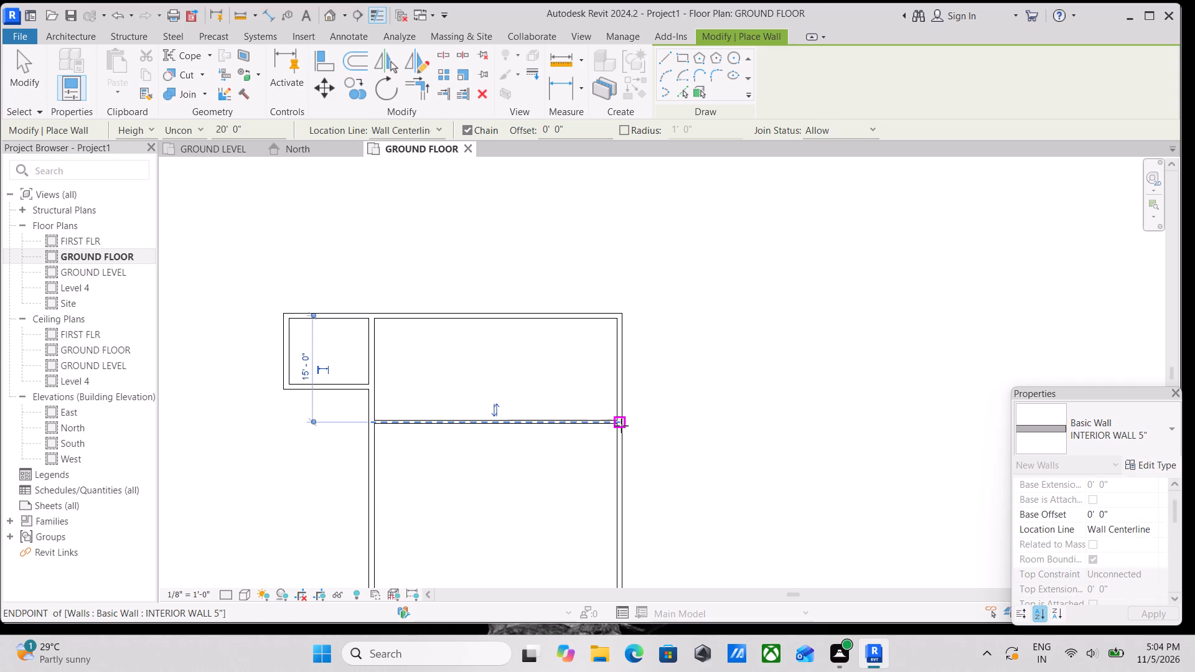
key(Escape)
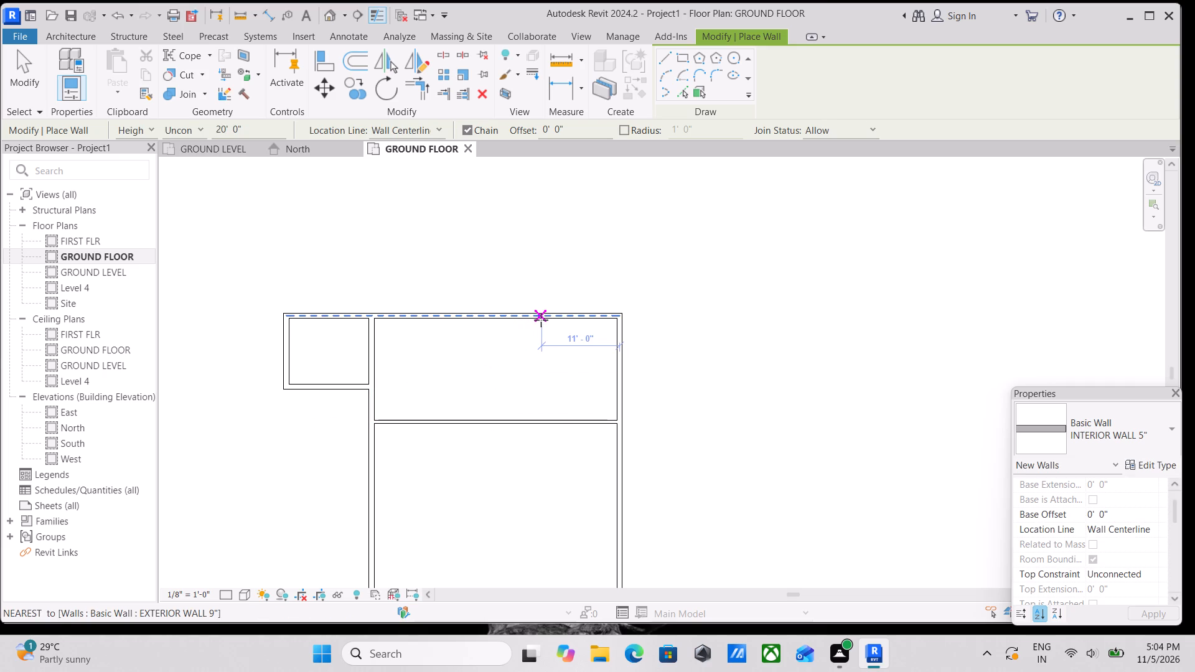
Draw a vertical INTERIOR WALL 5" from the top exterior wall down to the horizontal partition, about 9' from the right exterior wall.
scroll(538, 321, up, 1)
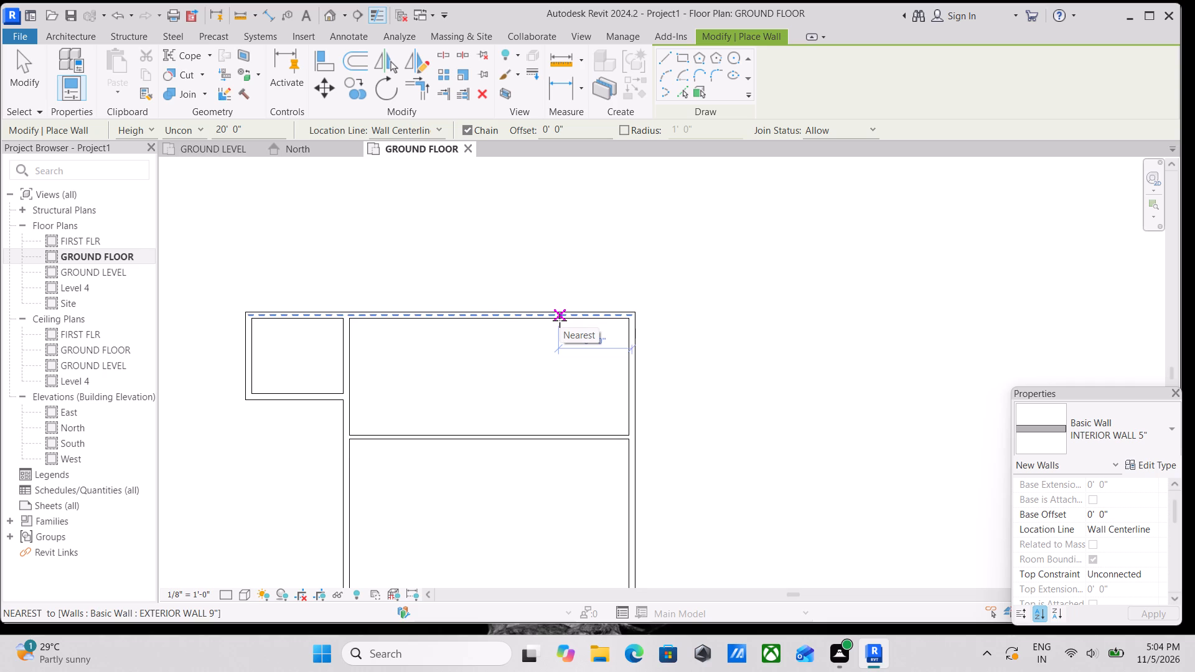
click(560, 320)
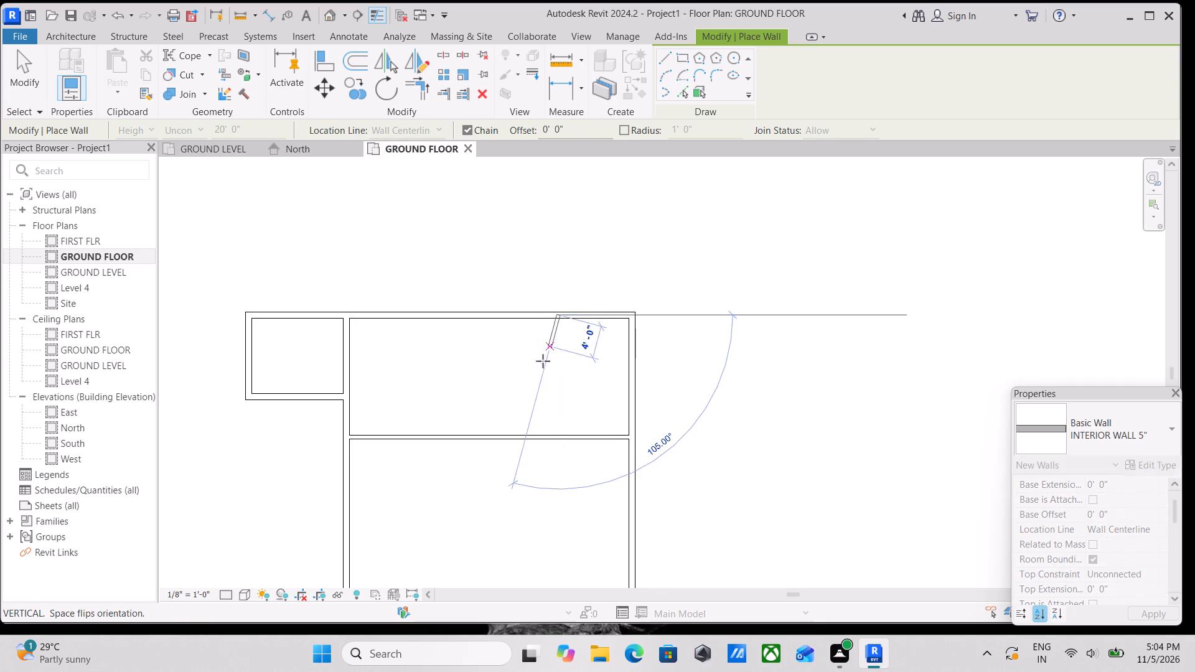
click(551, 439)
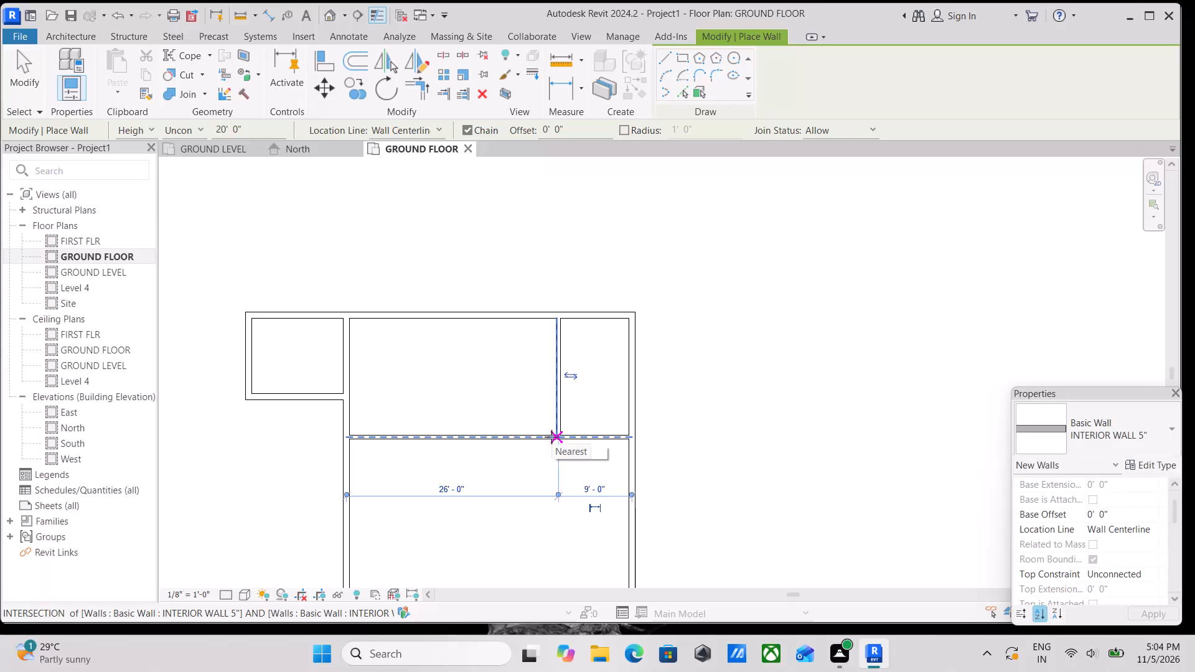
scroll(551, 437, down, 3)
key(Escape)
Draw a horizontal INTERIOR WALL 5" stub about 11'-6" long inward from the right exterior wall, about 18' above the bottom wall.
middle_drag(485, 436, 551, 250)
scroll(491, 386, up, 2)
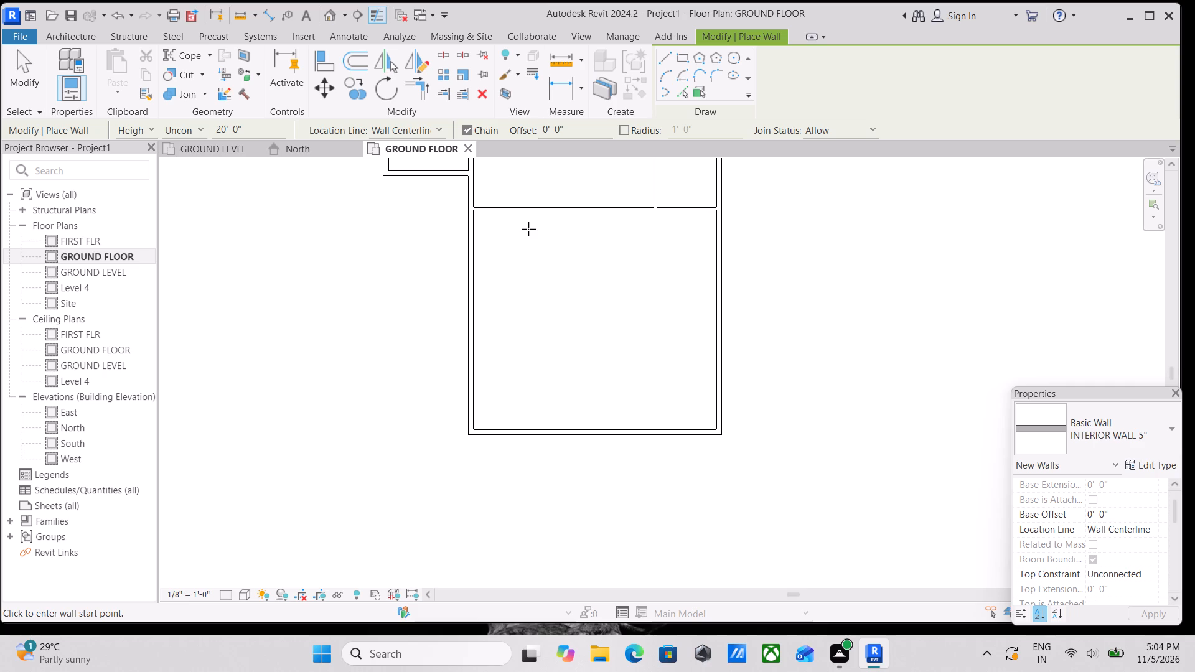
middle_drag(550, 221, 556, 305)
middle_drag(576, 332, 588, 381)
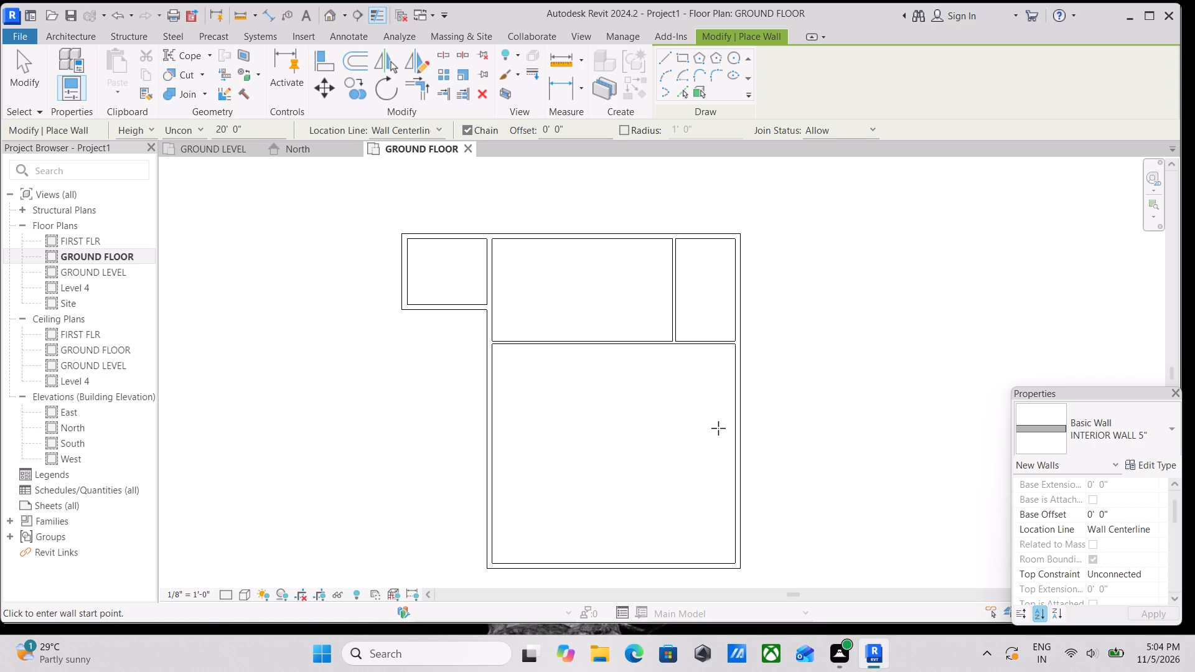
click(737, 439)
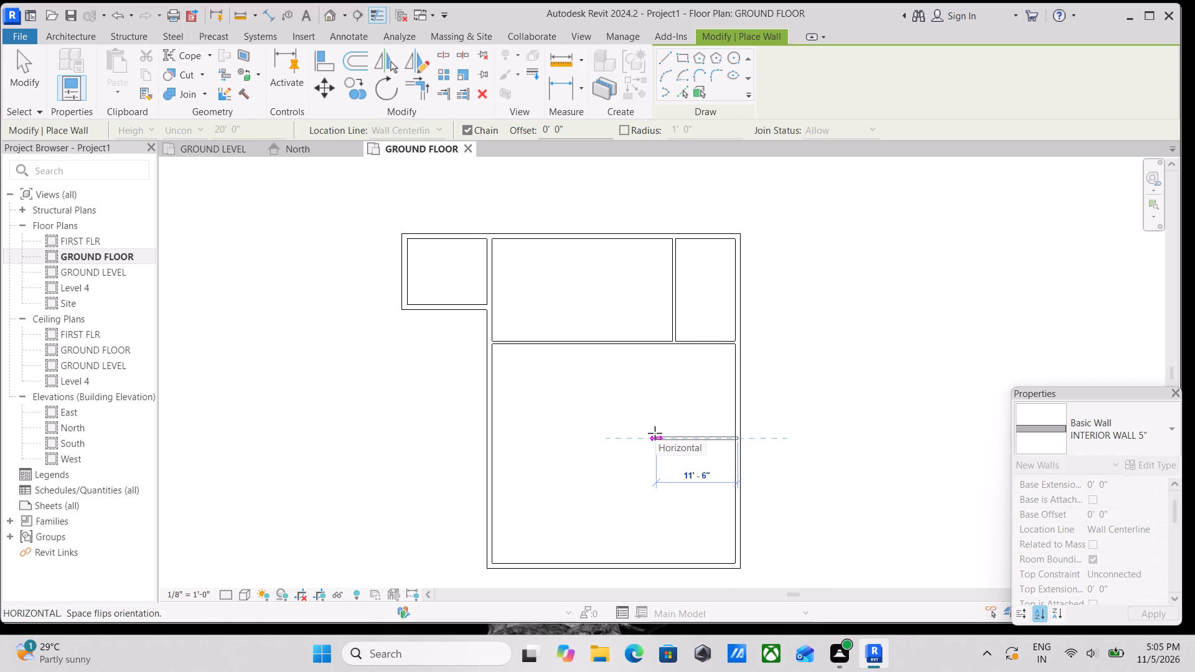
click(655, 433)
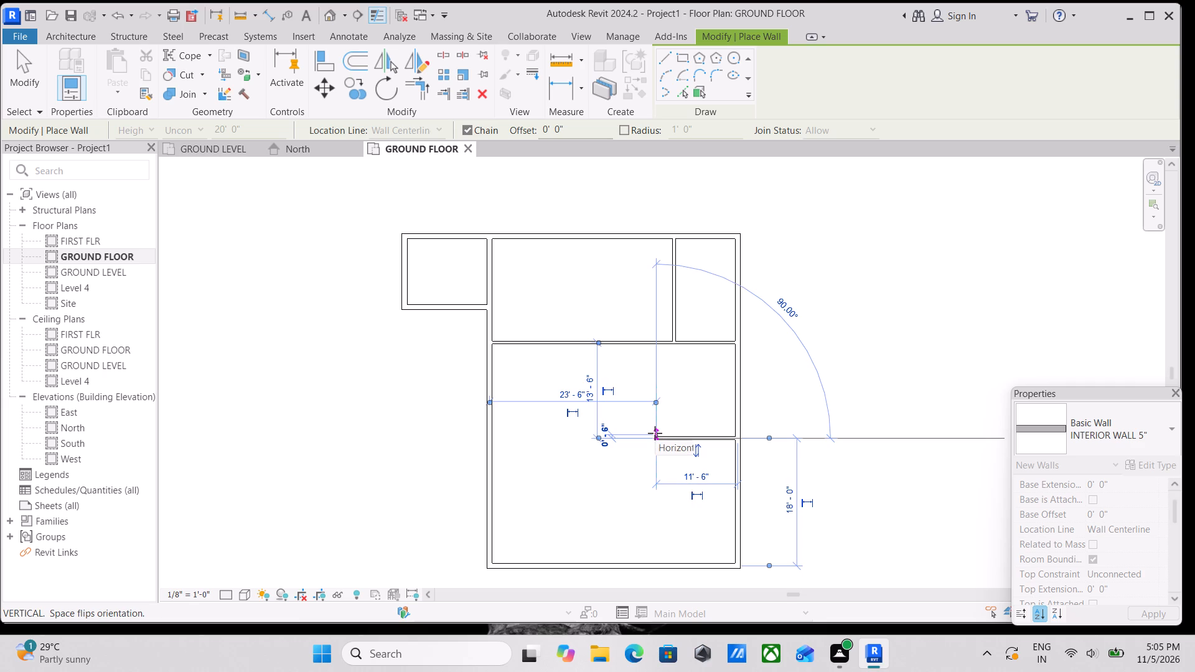
key(Escape)
scroll(695, 456, up, 1)
scroll(647, 447, down, 2)
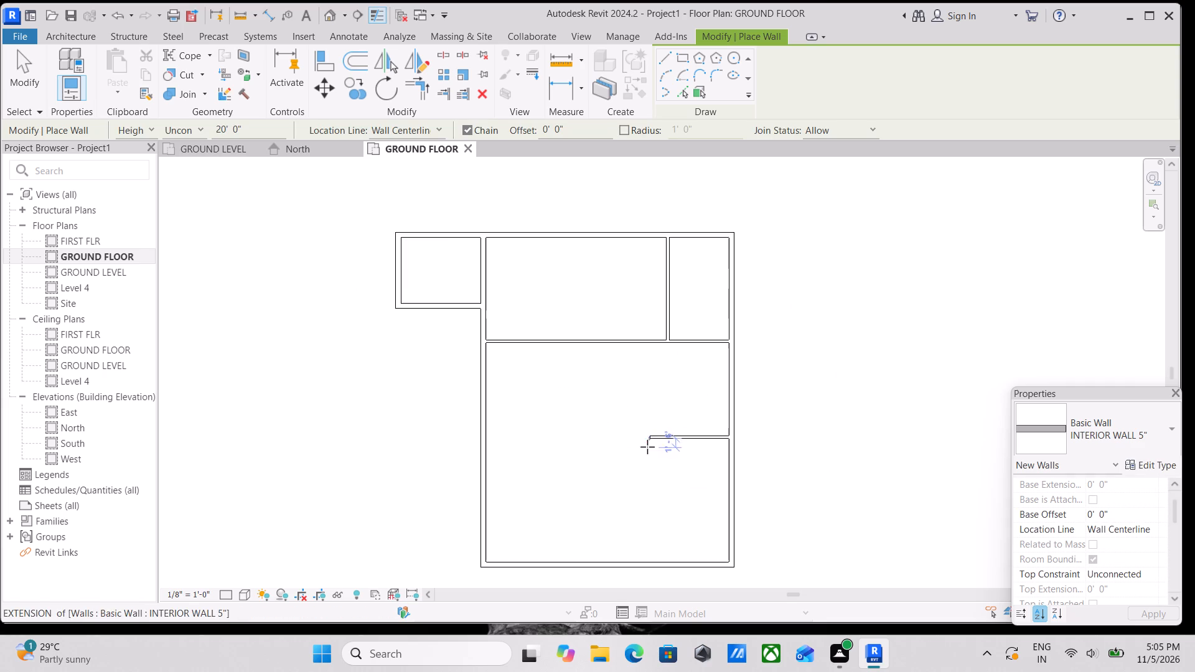
middle_drag(647, 447, 694, 422)
scroll(564, 343, down, 1)
middle_drag(565, 343, 579, 338)
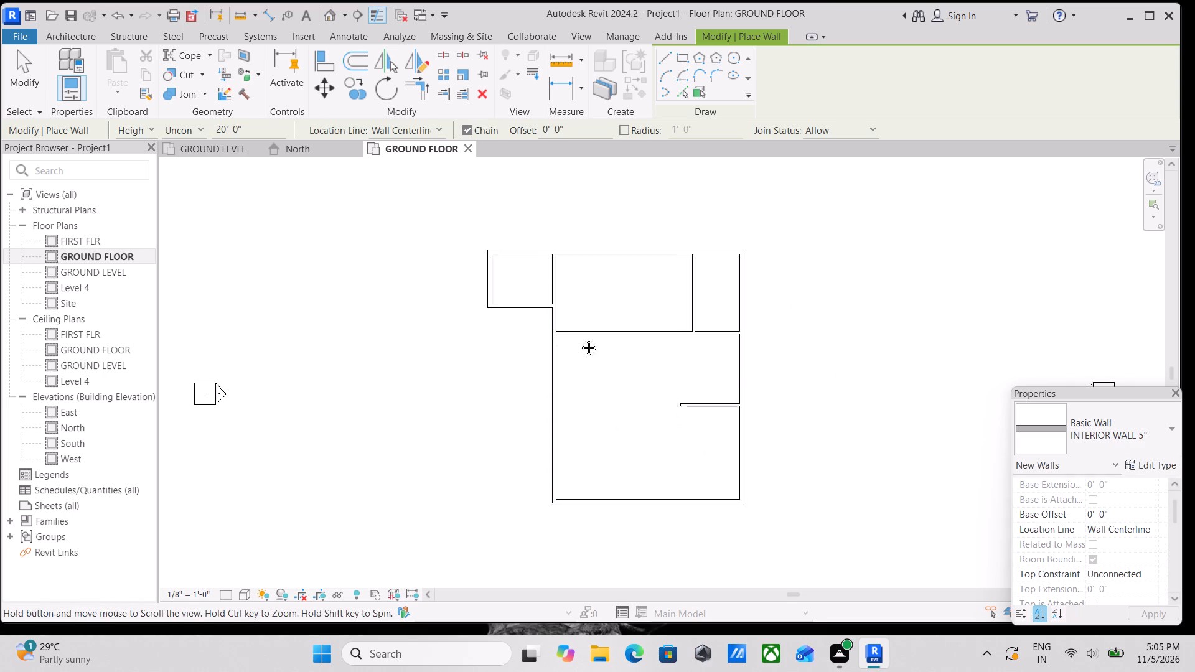
middle_drag(579, 338, 630, 304)
key(Escape)
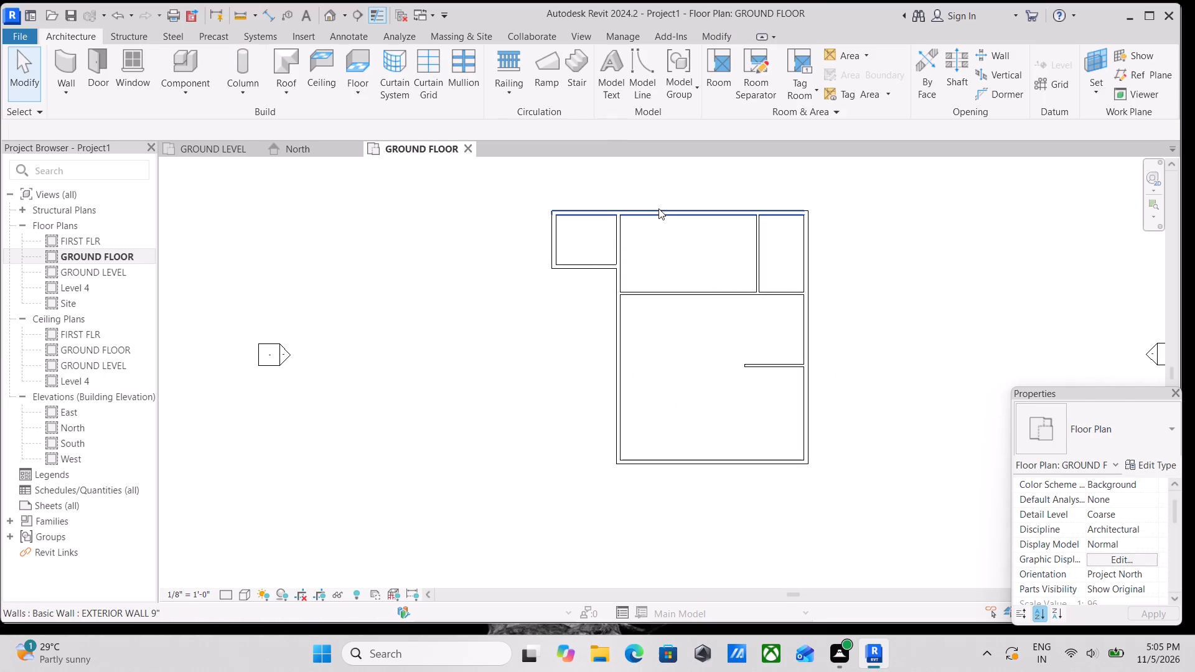
key(Escape)
Set the distance between the small upper-left room's outer left wall and the main rectangle's left wall to 7'.
click(621, 238)
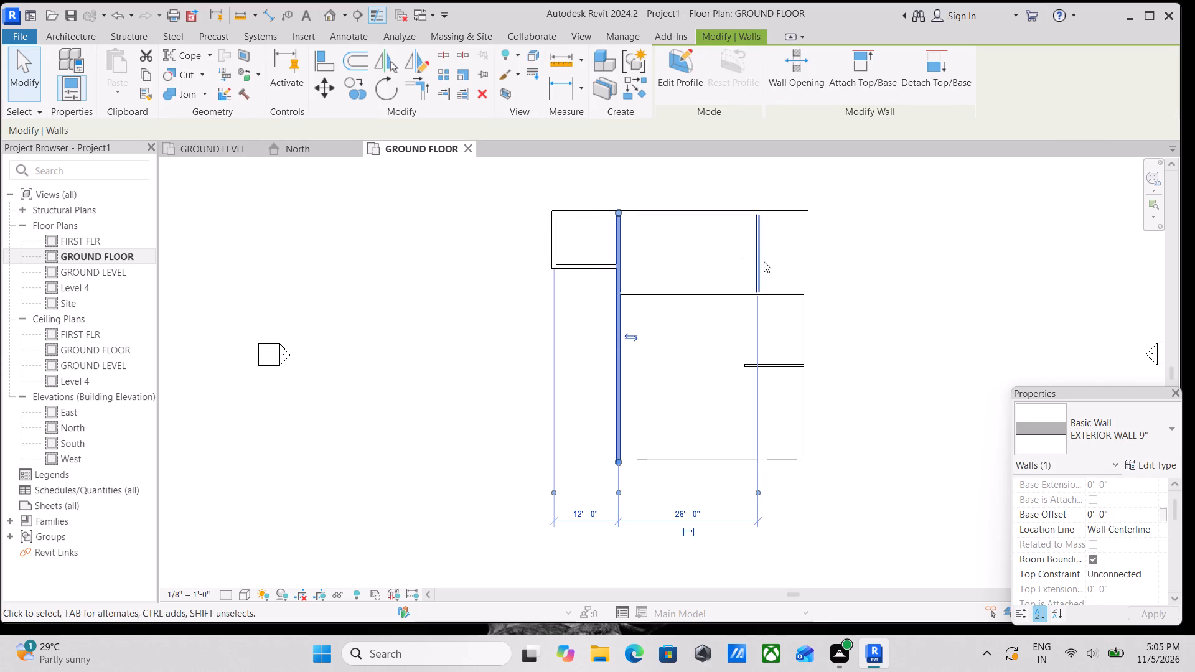
click(761, 262)
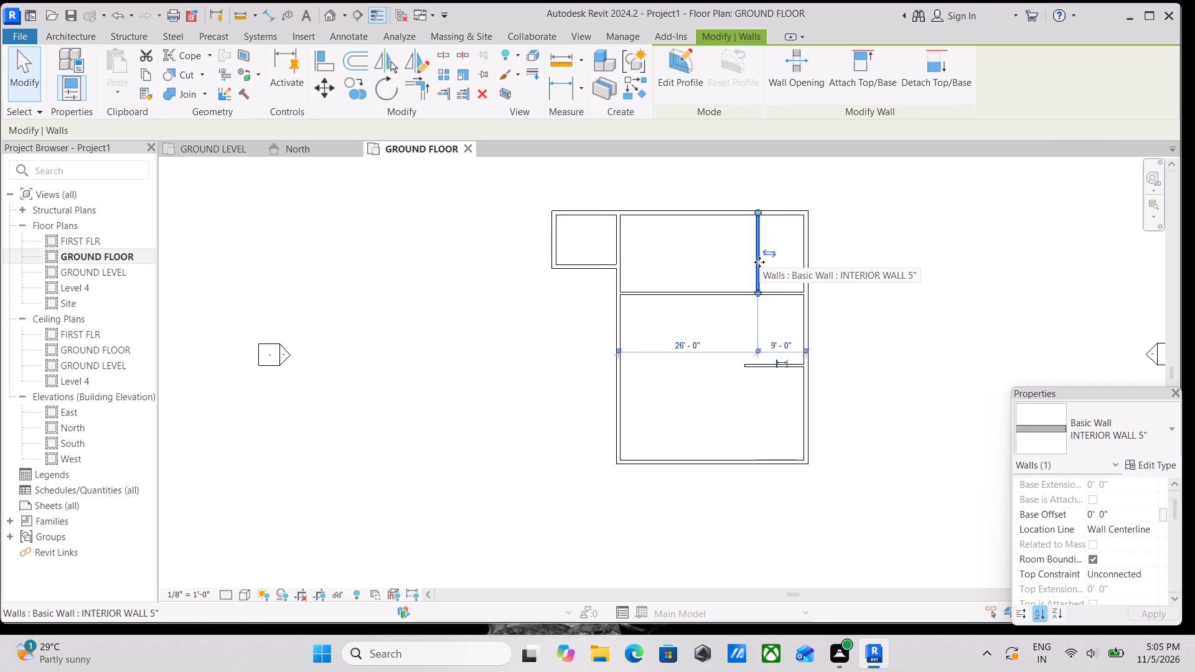
click(550, 248)
scroll(566, 244, up, 2)
middle_drag(576, 243, 576, 369)
click(588, 328)
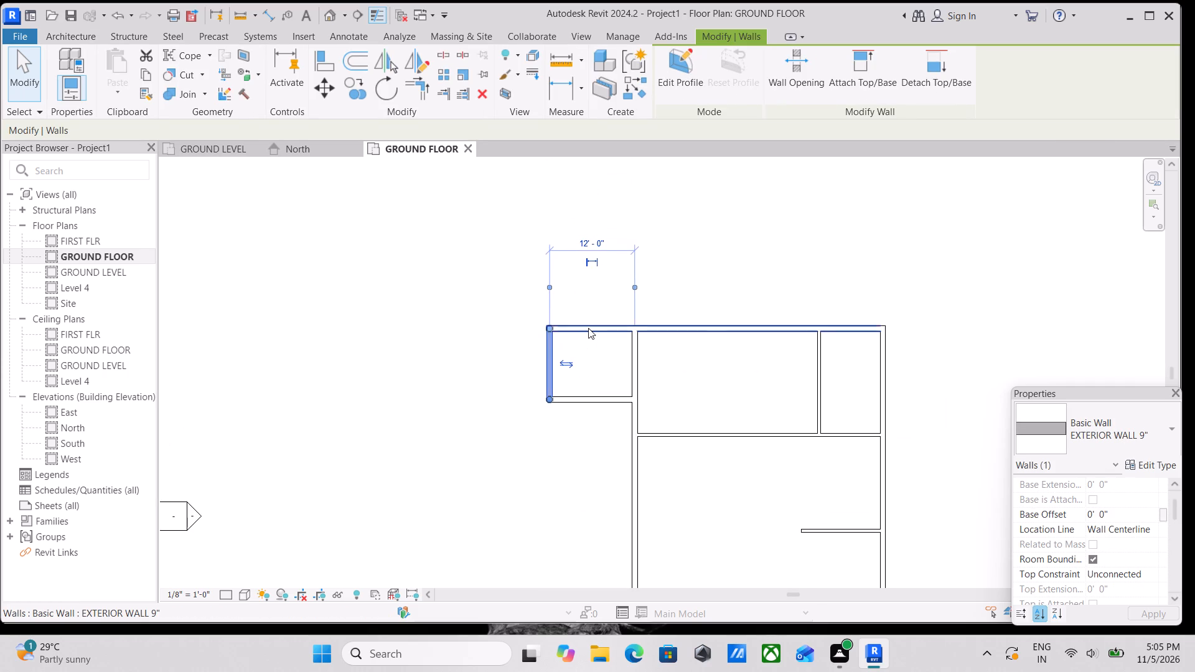
click(594, 395)
click(634, 368)
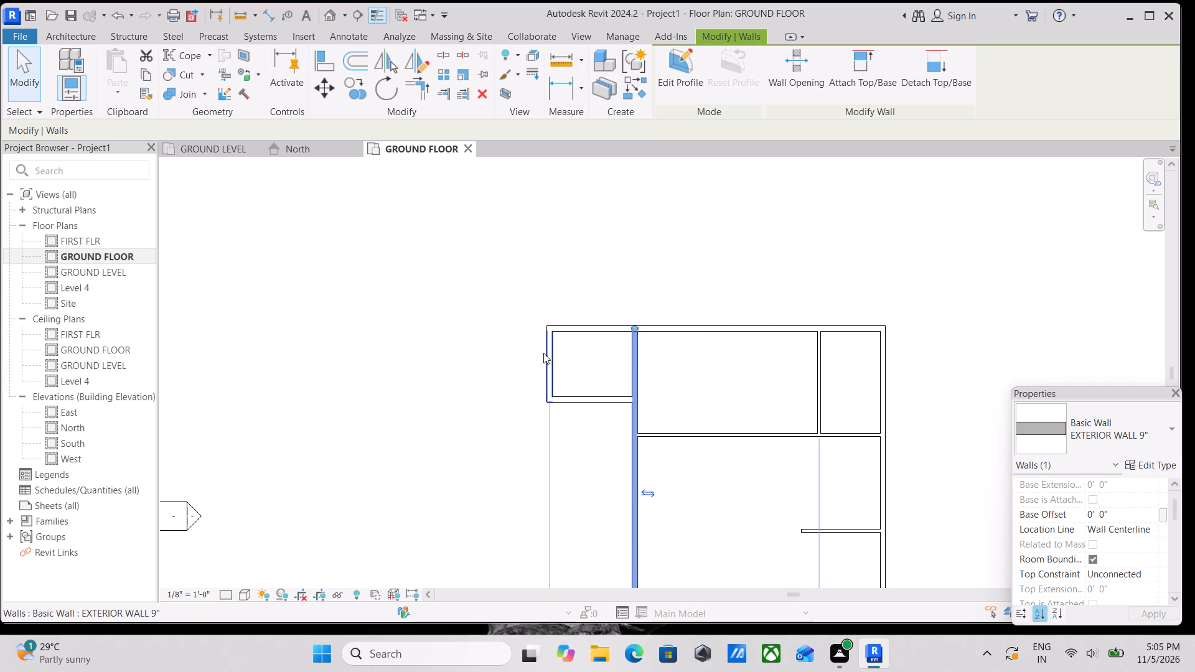
click(552, 360)
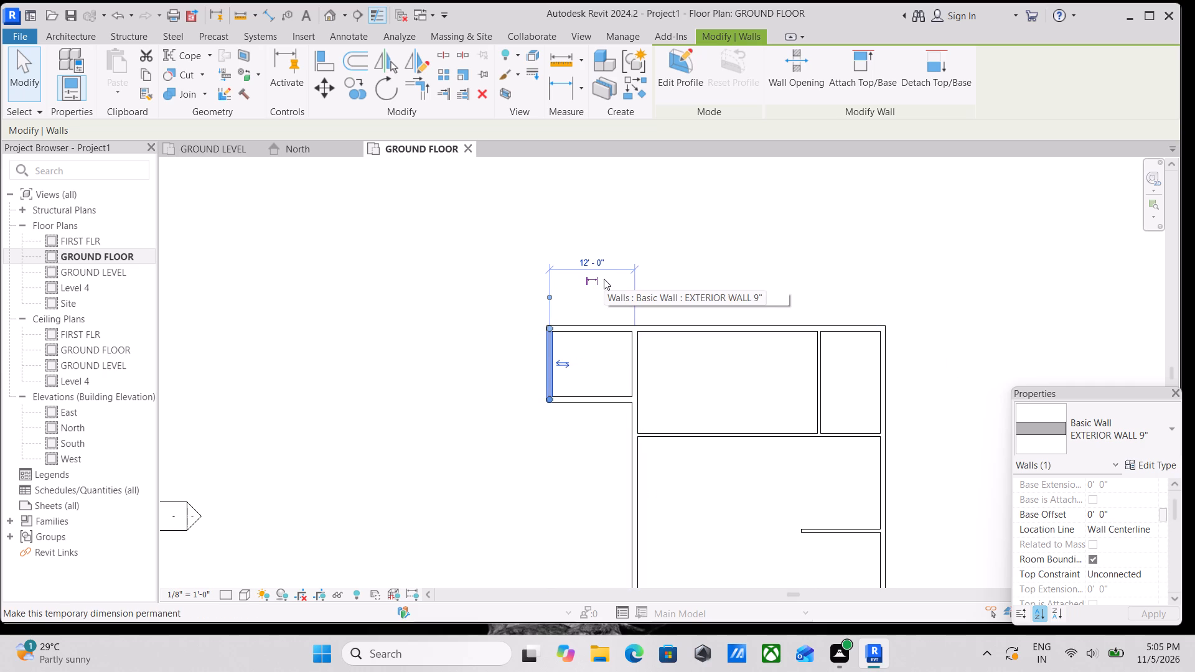
click(588, 262)
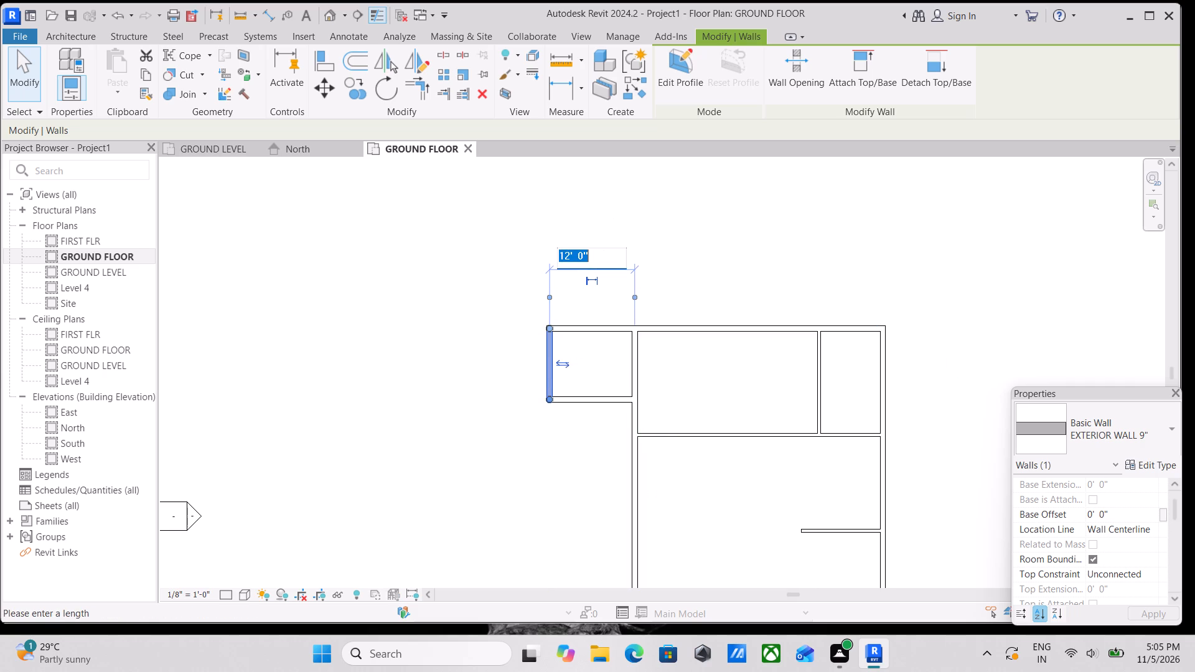
key(7)
key(apostrophe)
key(Return)
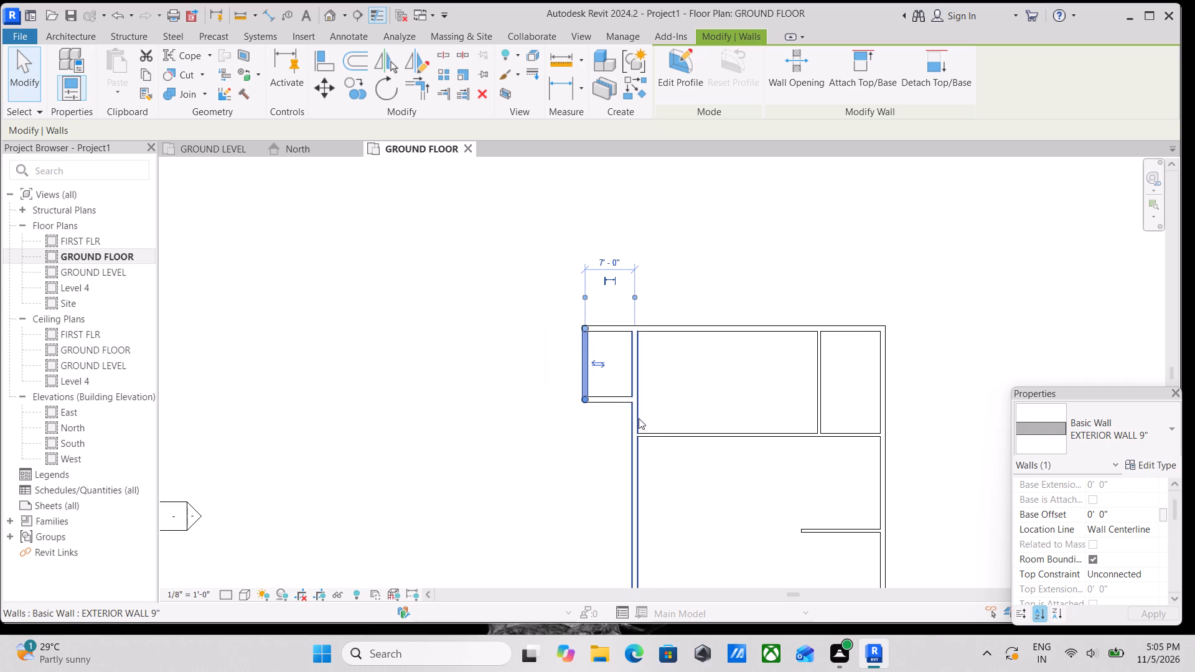
key(Escape)
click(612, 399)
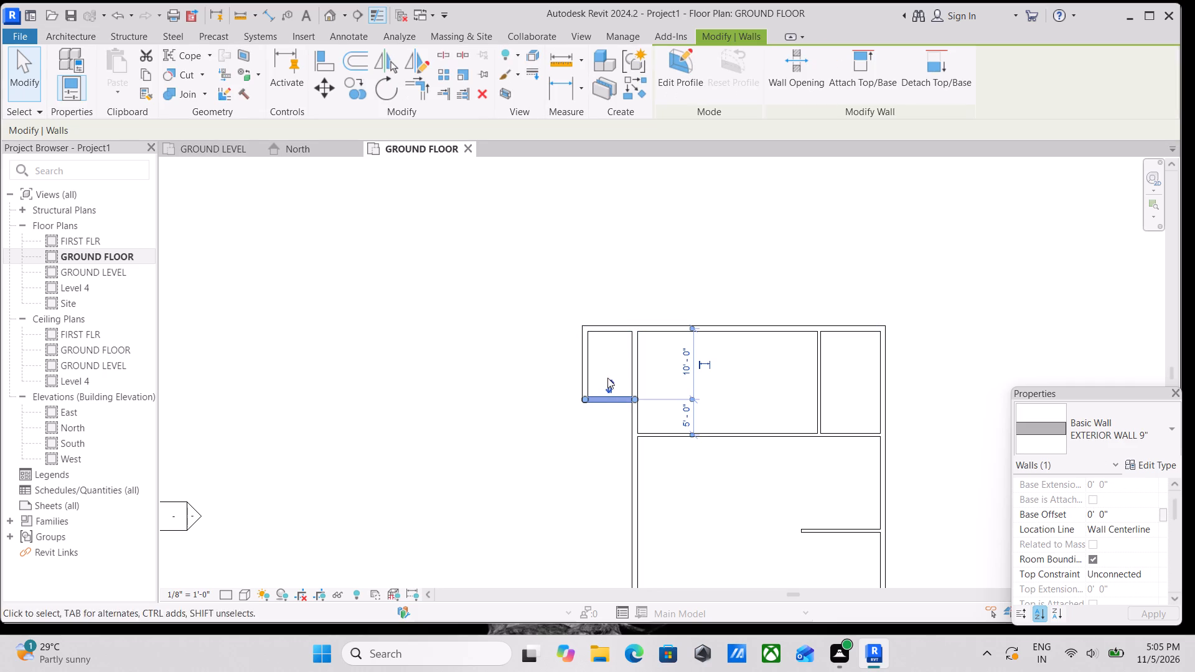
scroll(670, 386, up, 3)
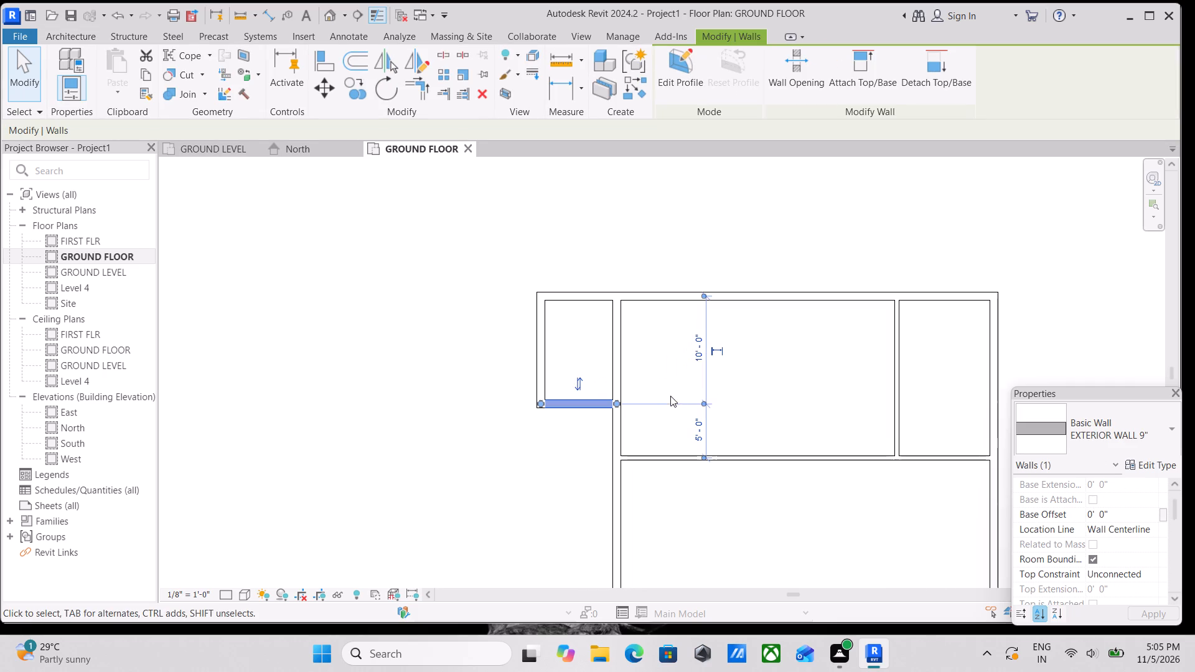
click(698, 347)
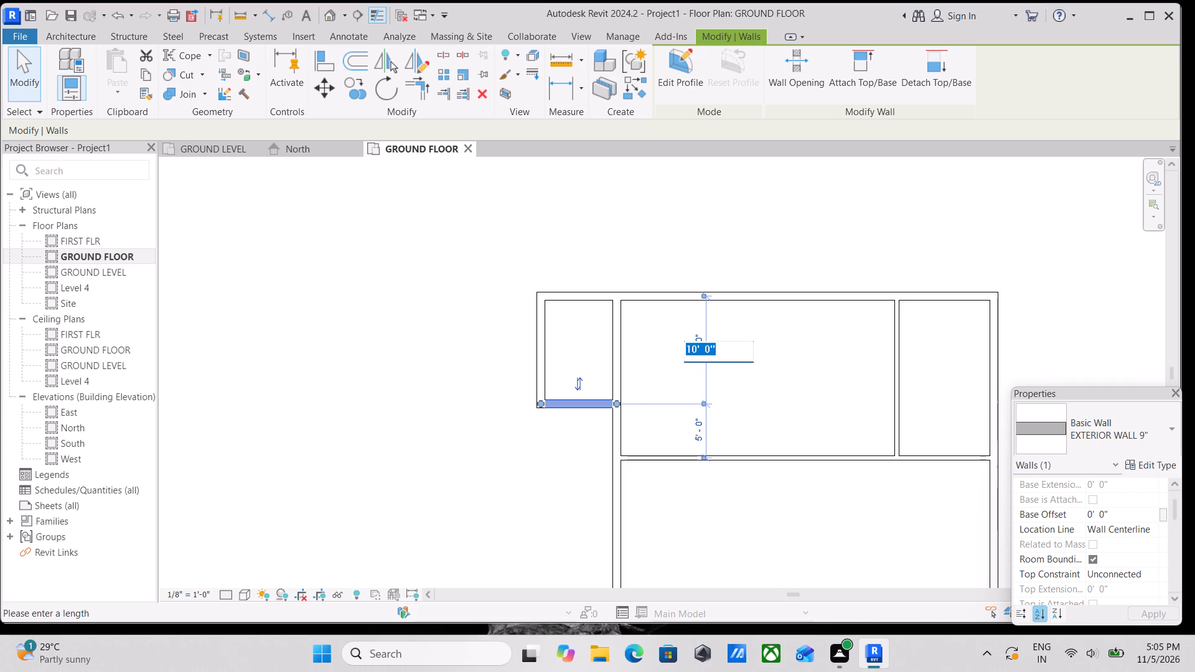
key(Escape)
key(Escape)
Look through the view properties of the GROUND FLOOR plan.
scroll(748, 365, down, 2)
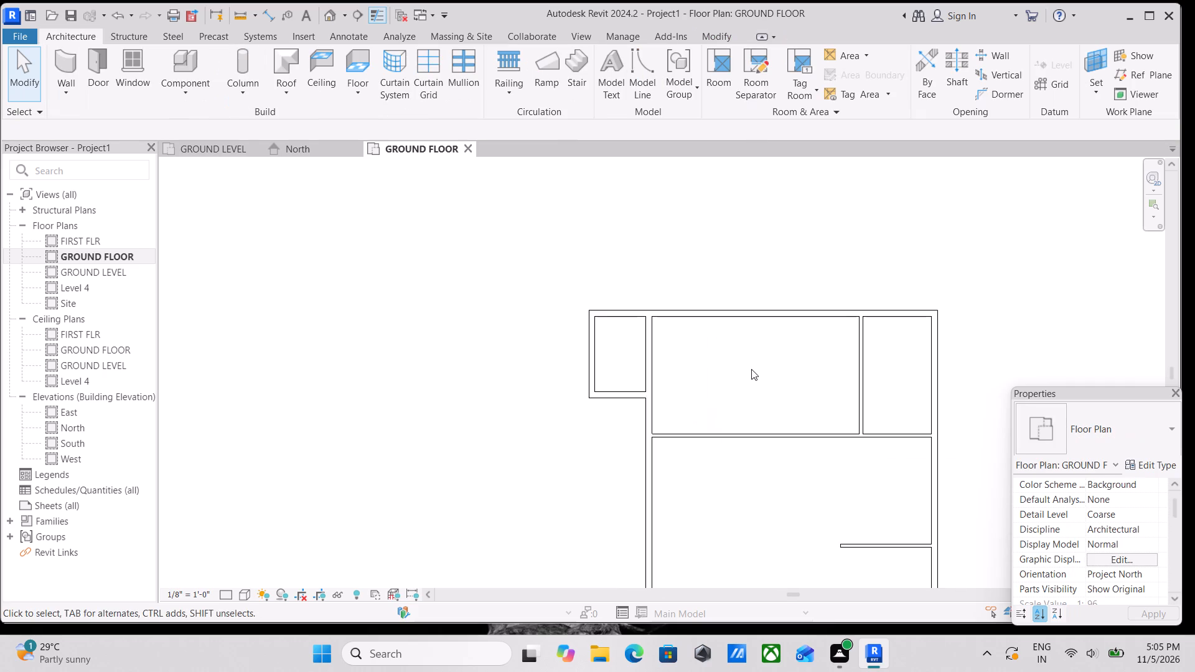
scroll(751, 369, down, 1)
middle_drag(751, 369, 681, 368)
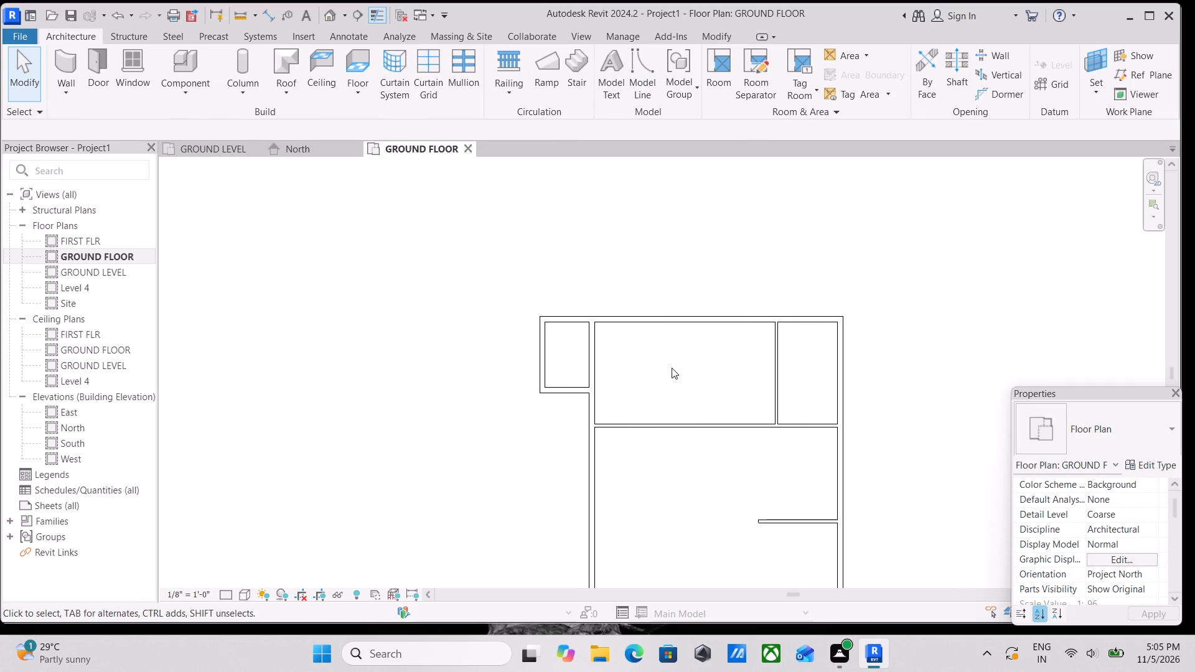
scroll(672, 368, down, 2)
scroll(1118, 527, down, 3)
scroll(1039, 533, down, 7)
scroll(1039, 533, up, 2)
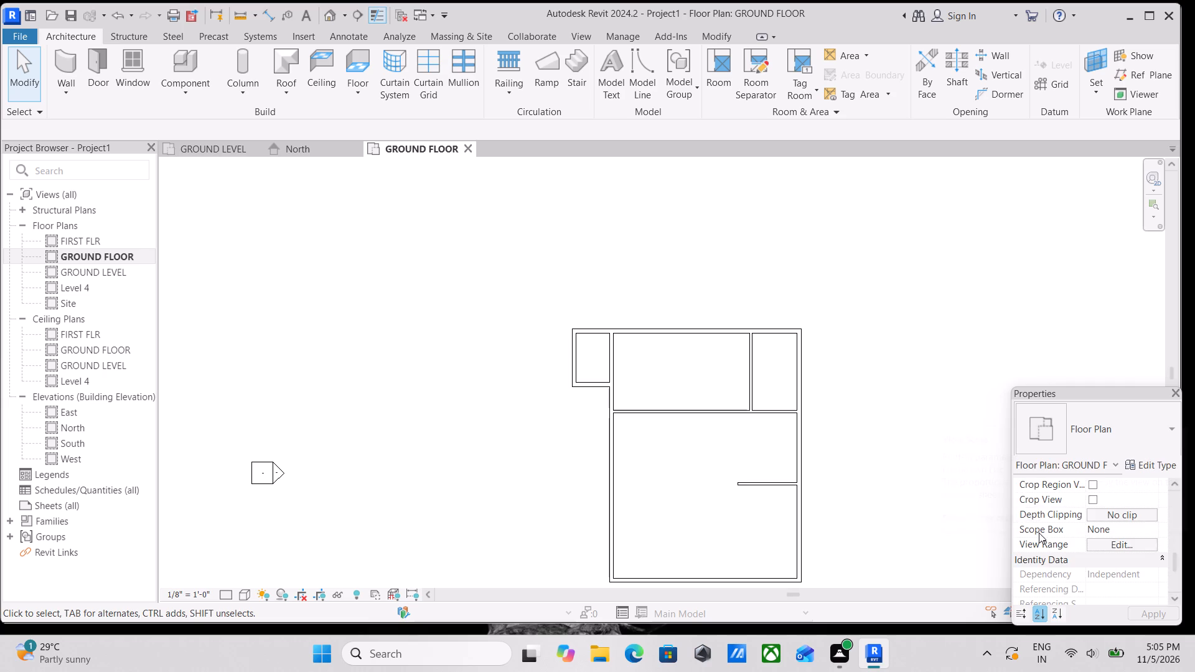
scroll(1039, 533, down, 3)
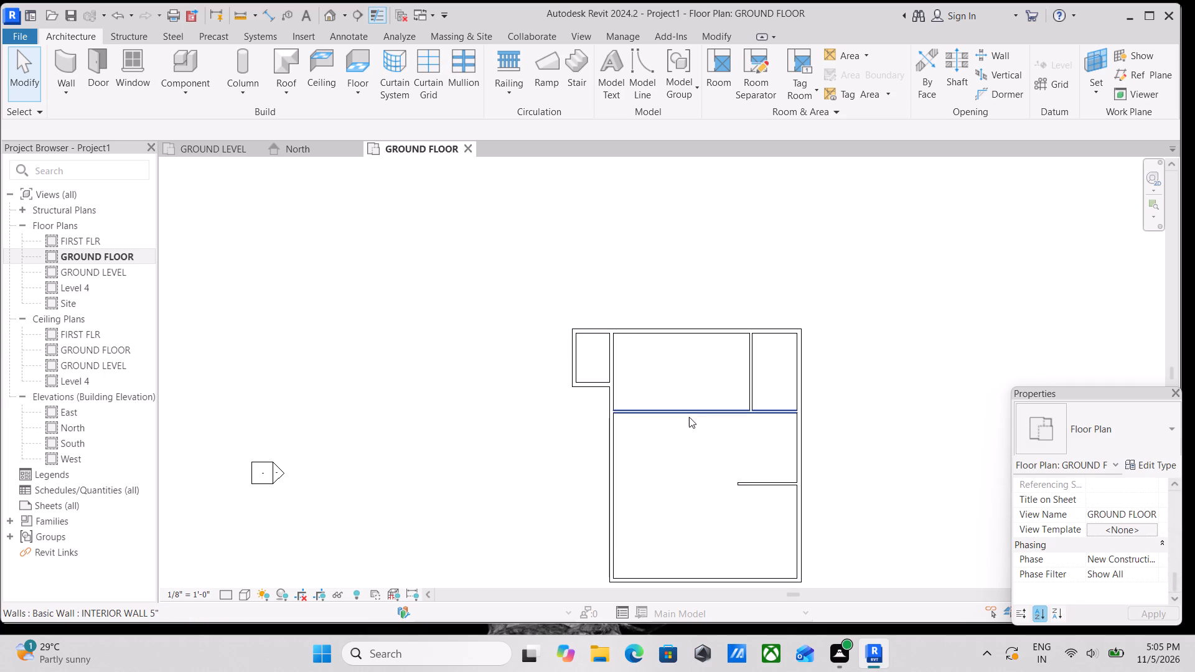
Look through the constraint, height and phasing properties of the horizontal INTERIOR WALL 5" partition in the GROUND FLOOR plan.
click(689, 417)
scroll(1027, 594, down, 4)
scroll(1059, 490, down, 2)
scroll(1056, 516, up, 2)
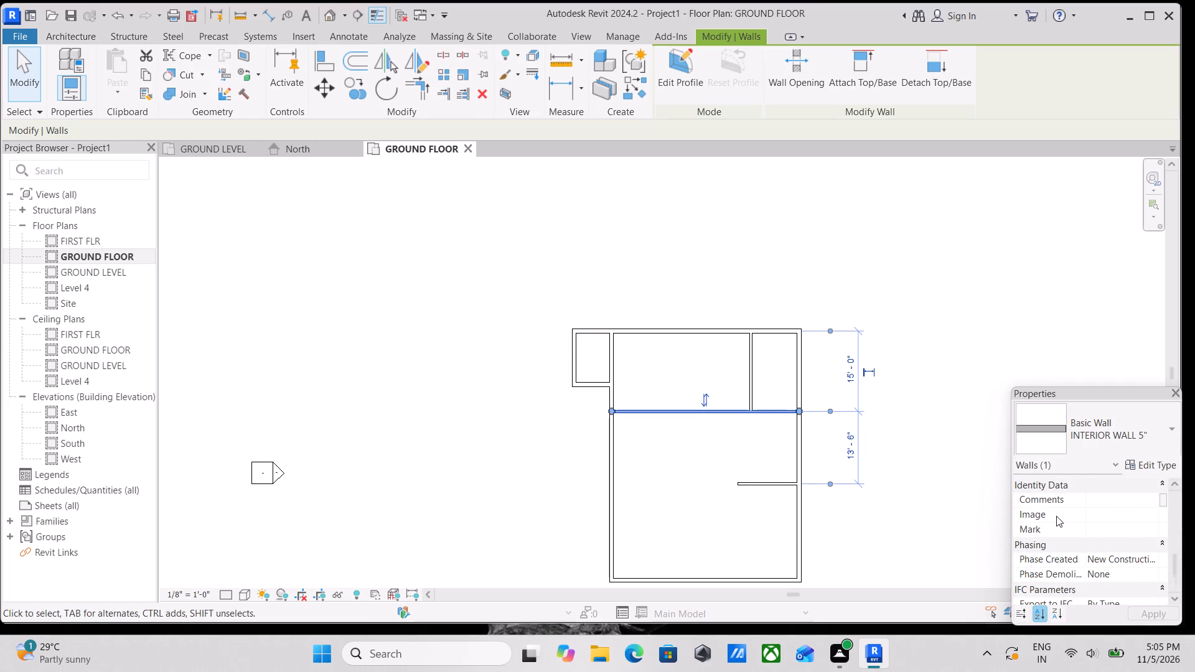
scroll(1056, 516, up, 3)
scroll(1056, 516, down, 3)
scroll(1056, 516, up, 10)
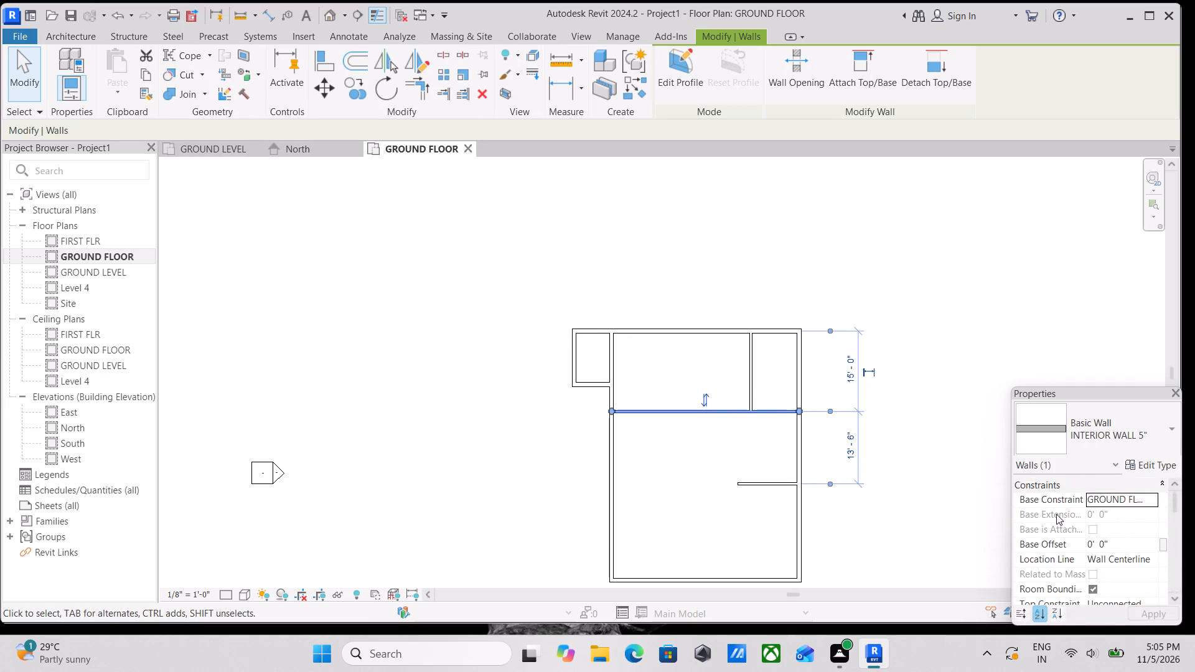
scroll(1056, 514, up, 2)
scroll(1056, 514, down, 3)
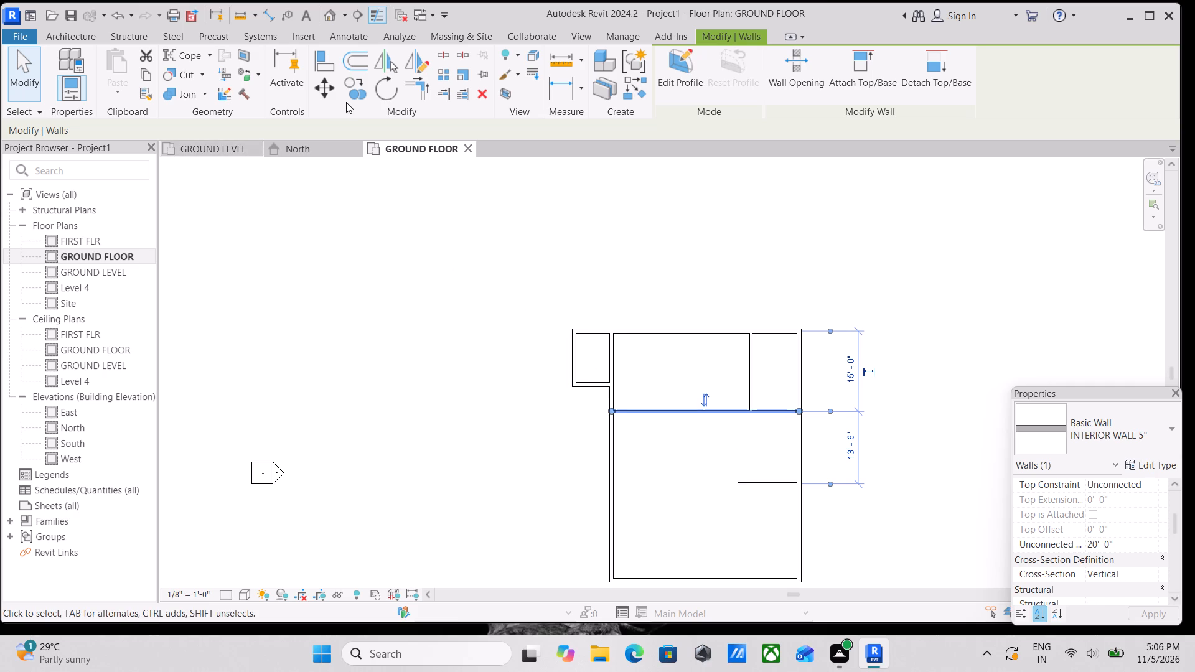
Open the default 3D view of the model.
click(332, 17)
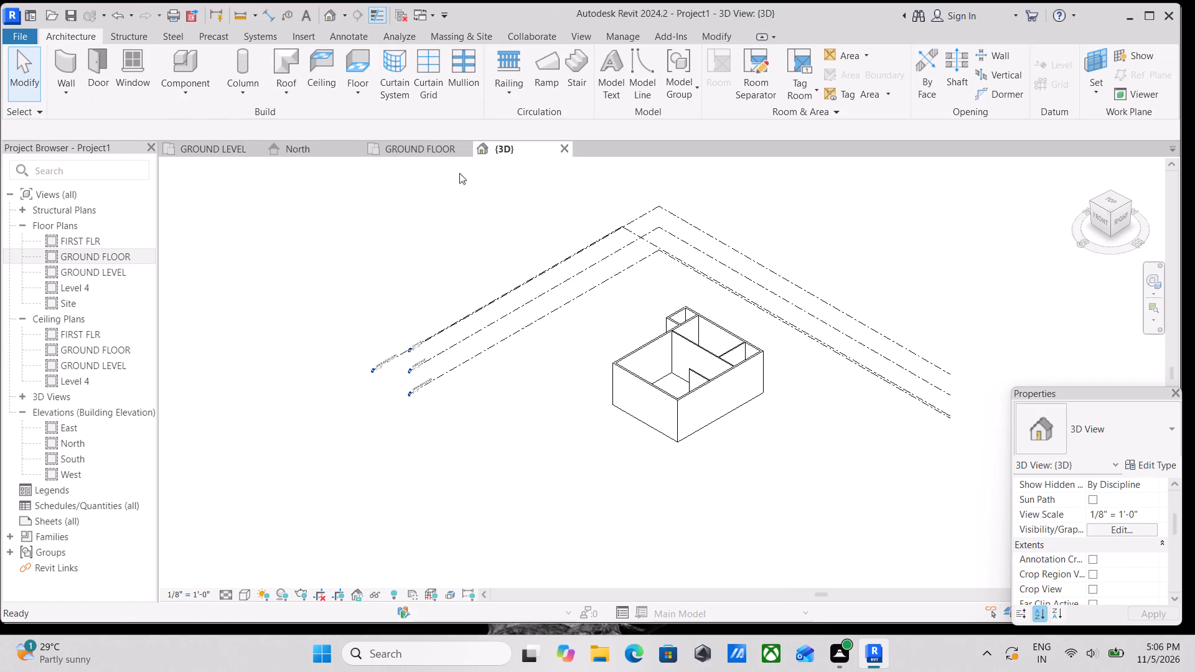
Examine the wall layout and its relation to the levels in 3D from several angles.
scroll(725, 359, up, 3)
middle_drag(746, 370, 574, 361)
scroll(654, 385, down, 1)
middle_drag(658, 385, 547, 357)
scroll(592, 444, down, 2)
middle_drag(405, 438, 532, 446)
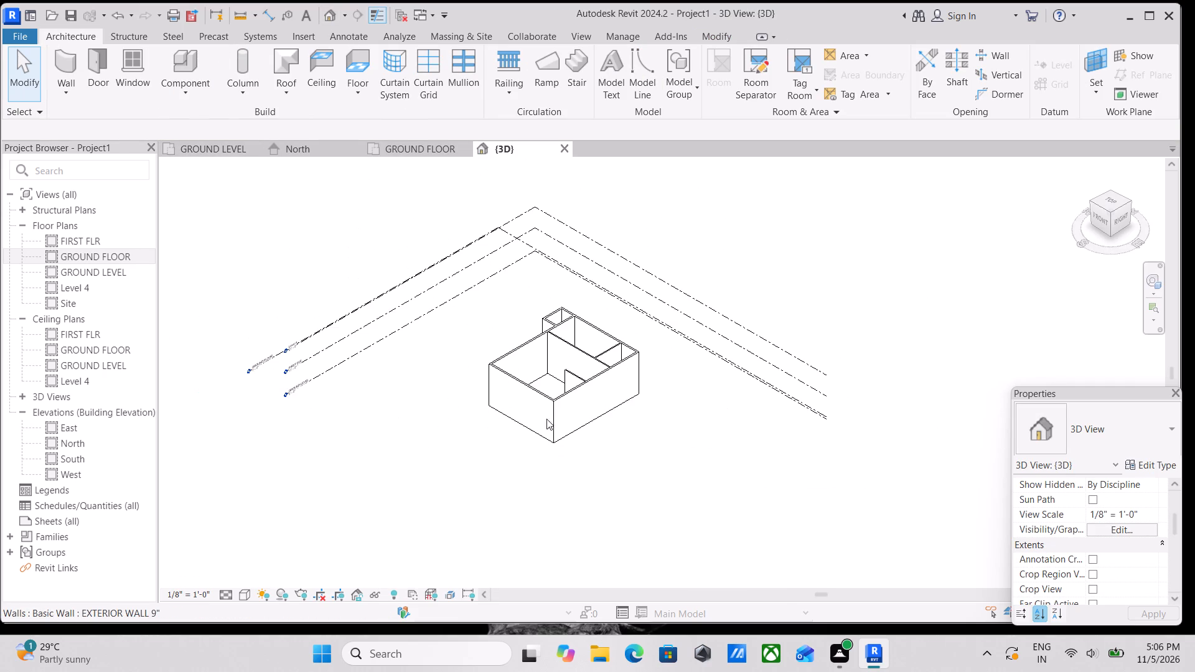
scroll(563, 384, up, 3)
scroll(395, 352, up, 2)
middle_drag(449, 352, 335, 404)
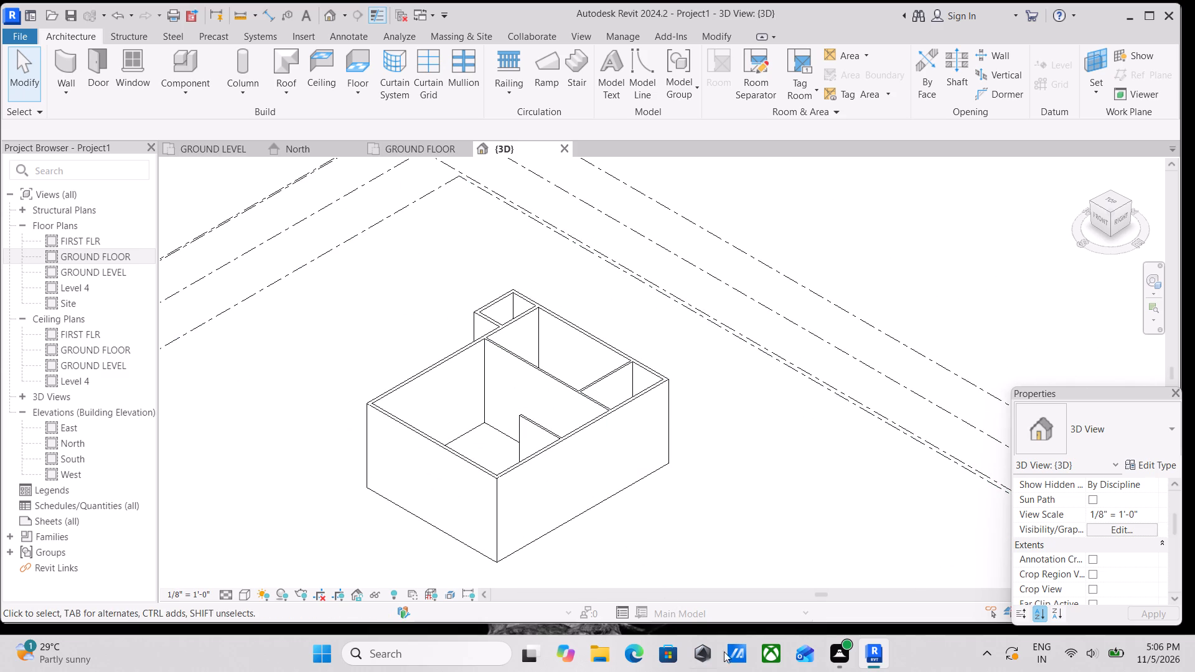
scroll(489, 371, up, 3)
middle_drag(462, 371, 466, 373)
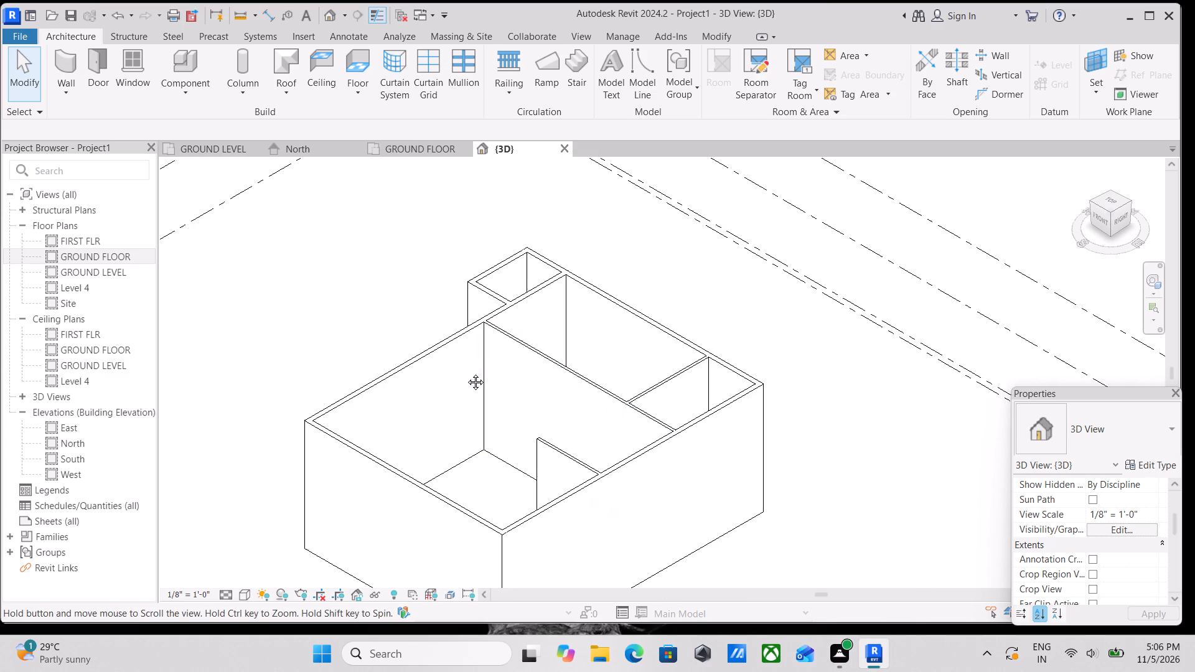
middle_drag(466, 373, 563, 369)
scroll(558, 372, down, 3)
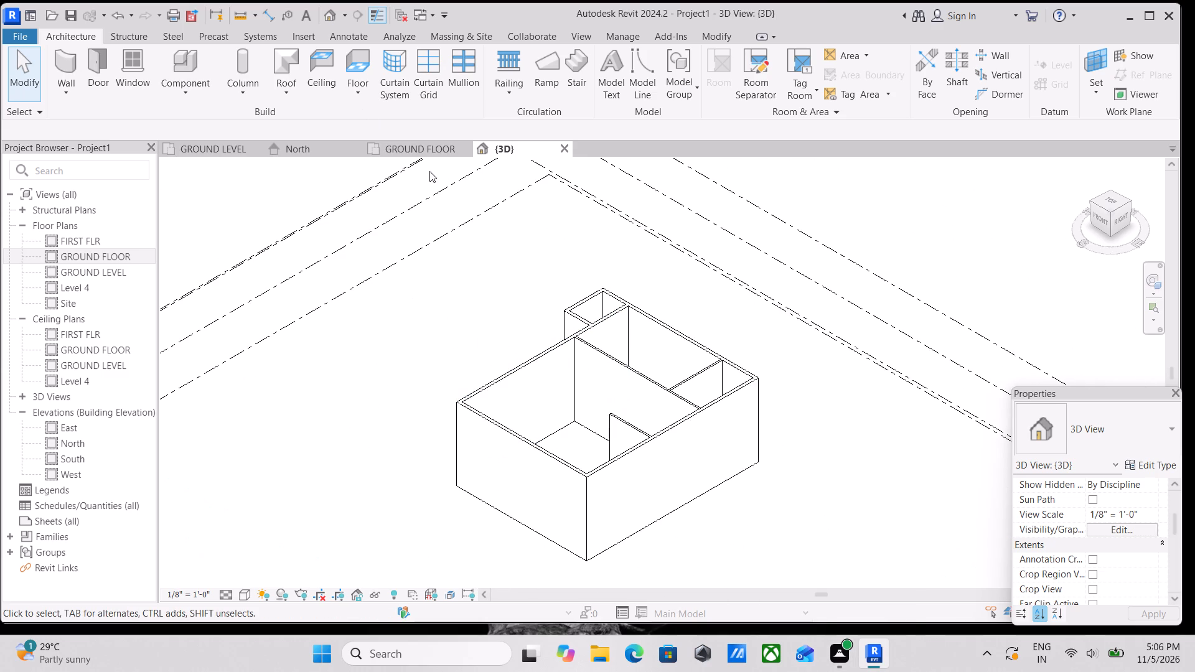
scroll(417, 176, down, 2)
middle_drag(440, 254, 342, 203)
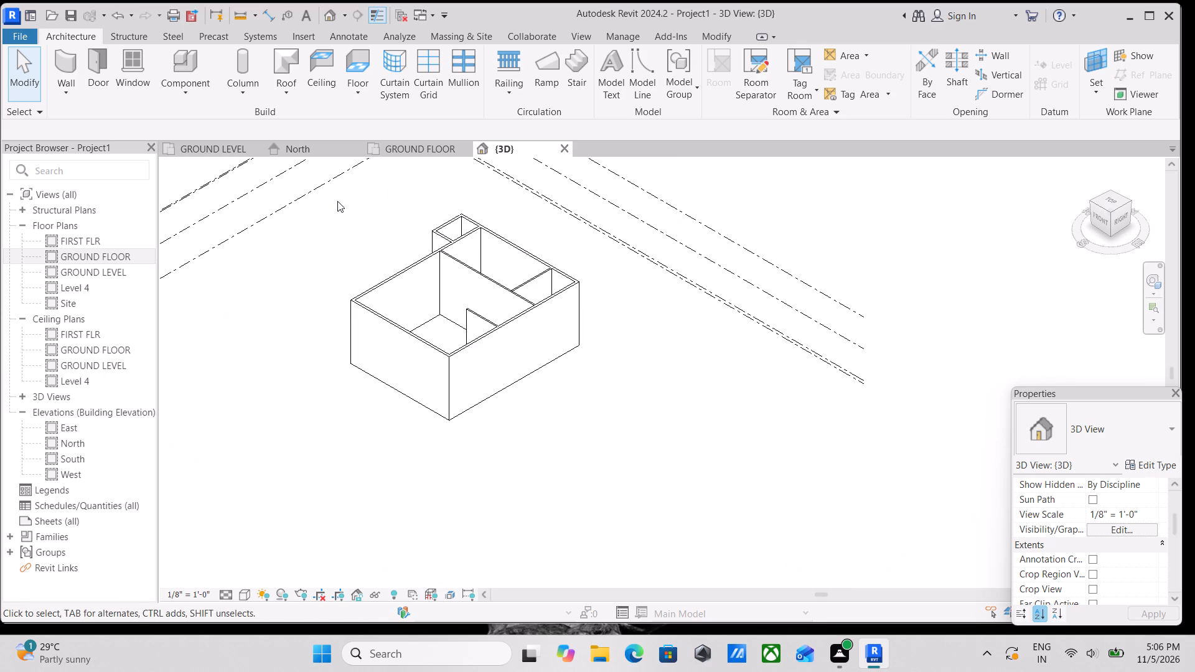
scroll(413, 273, down, 2)
middle_drag(413, 274, 416, 228)
shift+middle_drag(408, 265, 588, 247)
middle_drag(476, 287, 524, 270)
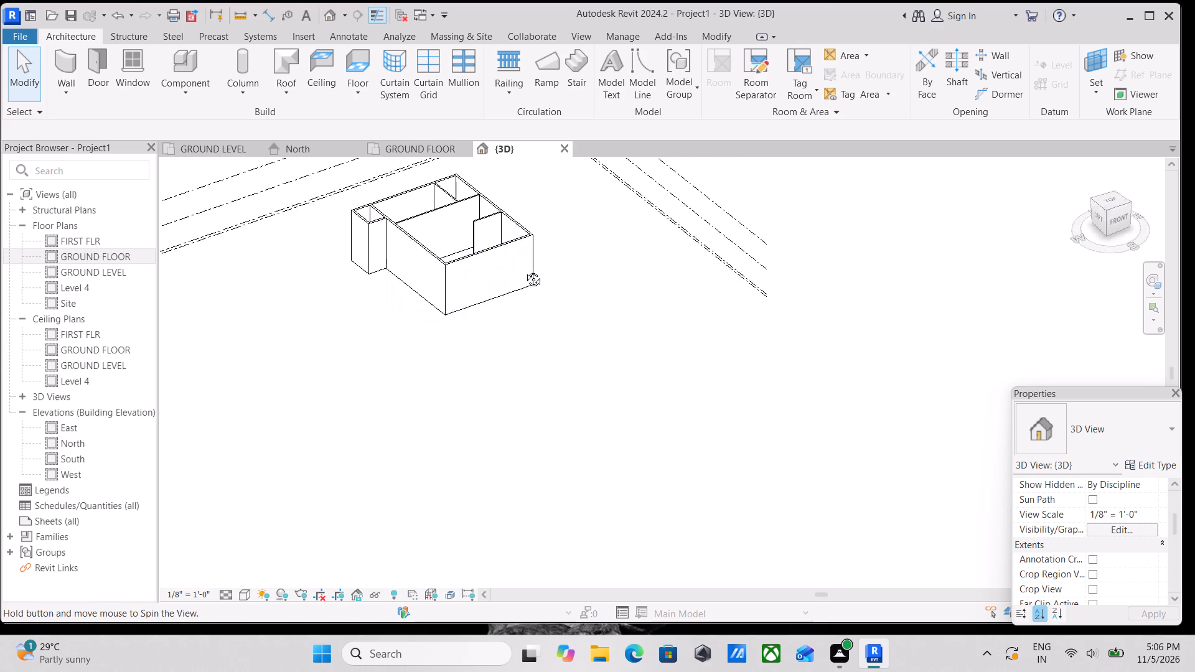
middle_drag(524, 270, 240, 330)
middle_drag(368, 326, 507, 240)
middle_drag(443, 292, 459, 467)
shift+middle_drag(419, 414, 454, 469)
scroll(487, 409, up, 1)
middle_drag(502, 403, 560, 479)
scroll(416, 385, up, 3)
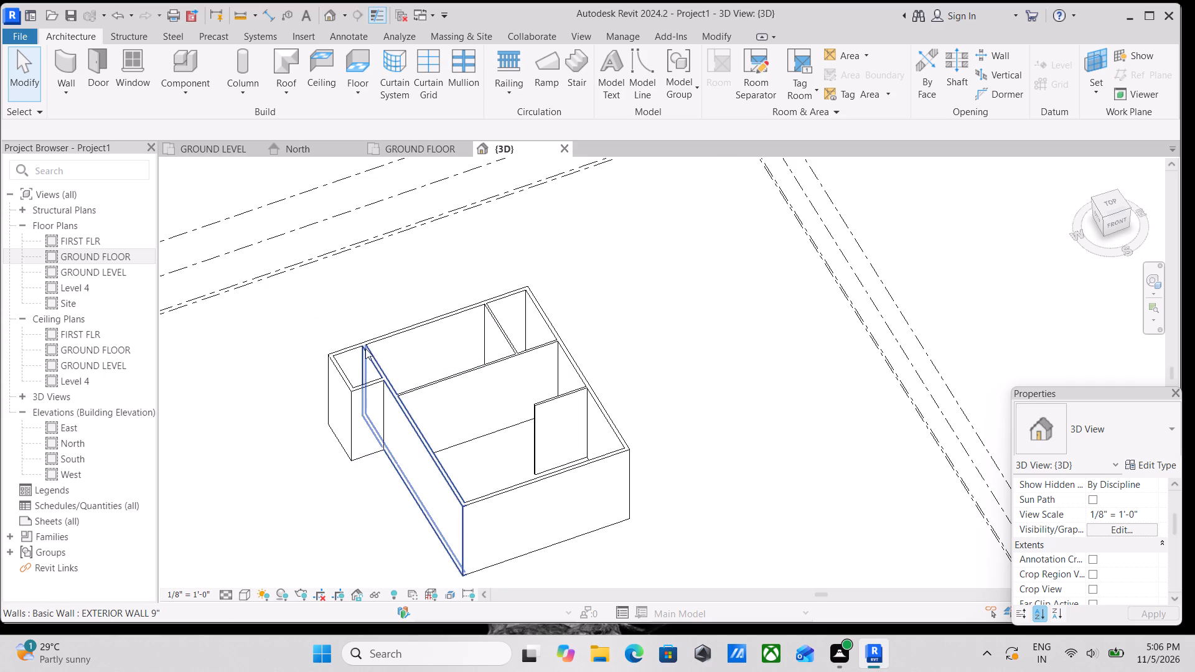
click(365, 348)
key(Escape)
scroll(472, 411, down, 1)
middle_drag(472, 416, 454, 378)
shift+middle_drag(508, 475, 492, 320)
middle_drag(510, 444, 507, 393)
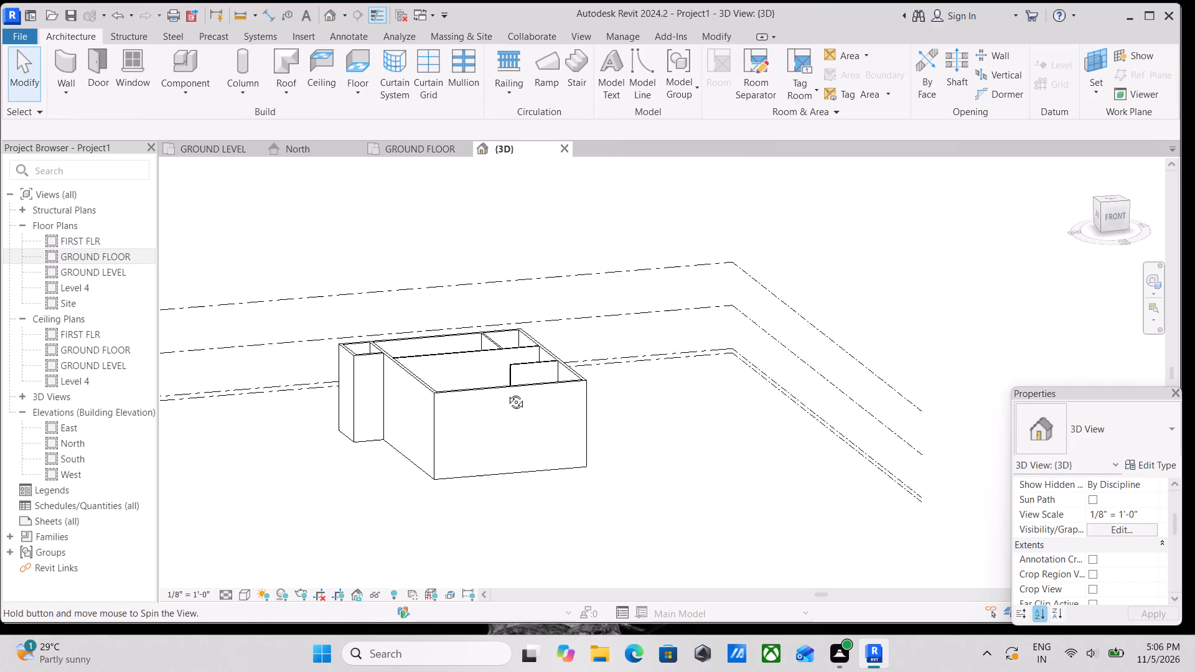
middle_drag(507, 393, 356, 460)
scroll(376, 482, up, 1)
scroll(453, 450, down, 4)
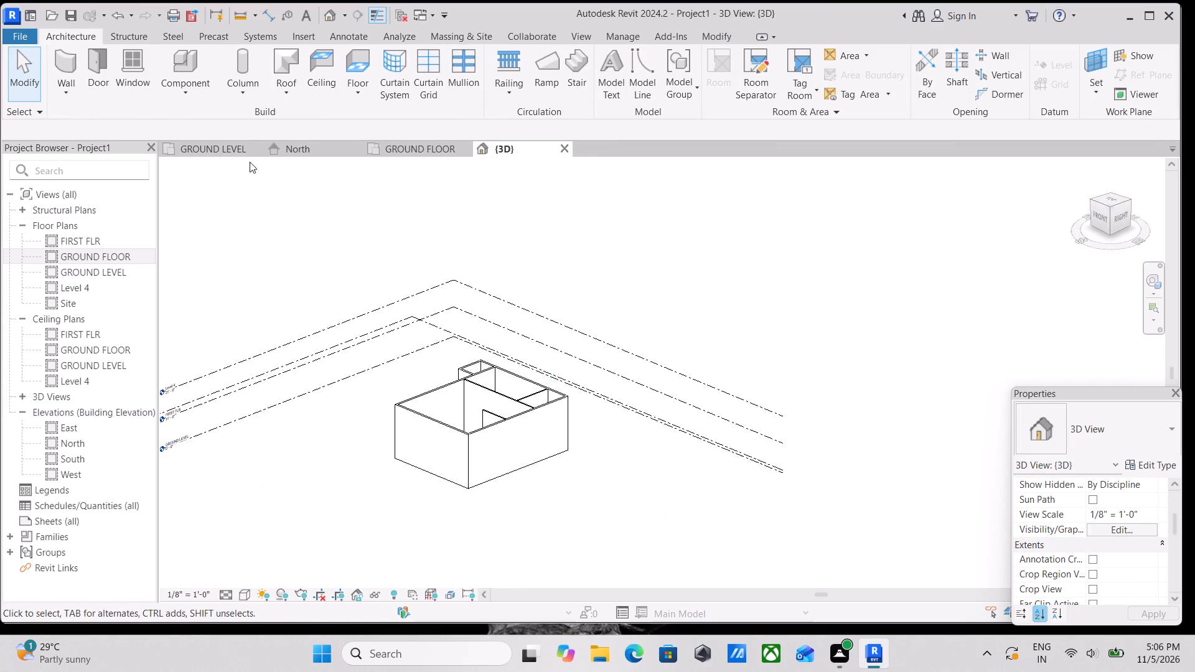
scroll(469, 206, down, 2)
middle_drag(606, 268, 778, 295)
middle_drag(510, 322, 517, 360)
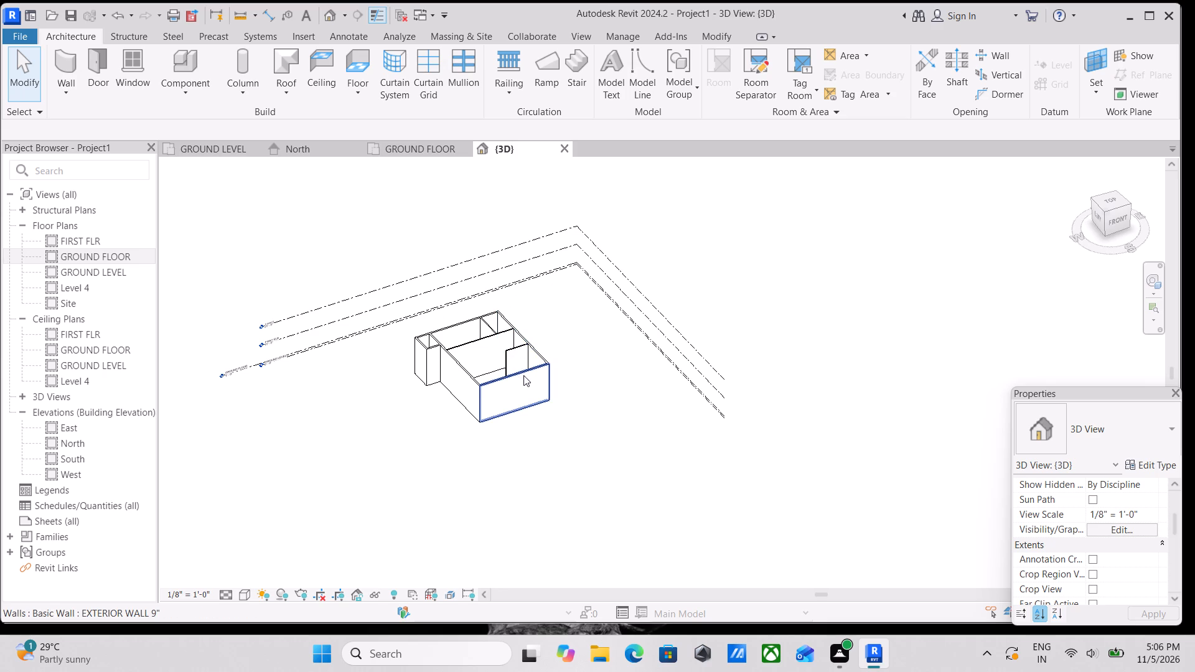
View the model straight from the front to compare the wall tops with the level lines.
click(1127, 222)
scroll(522, 423, up, 1)
middle_drag(522, 423, 632, 457)
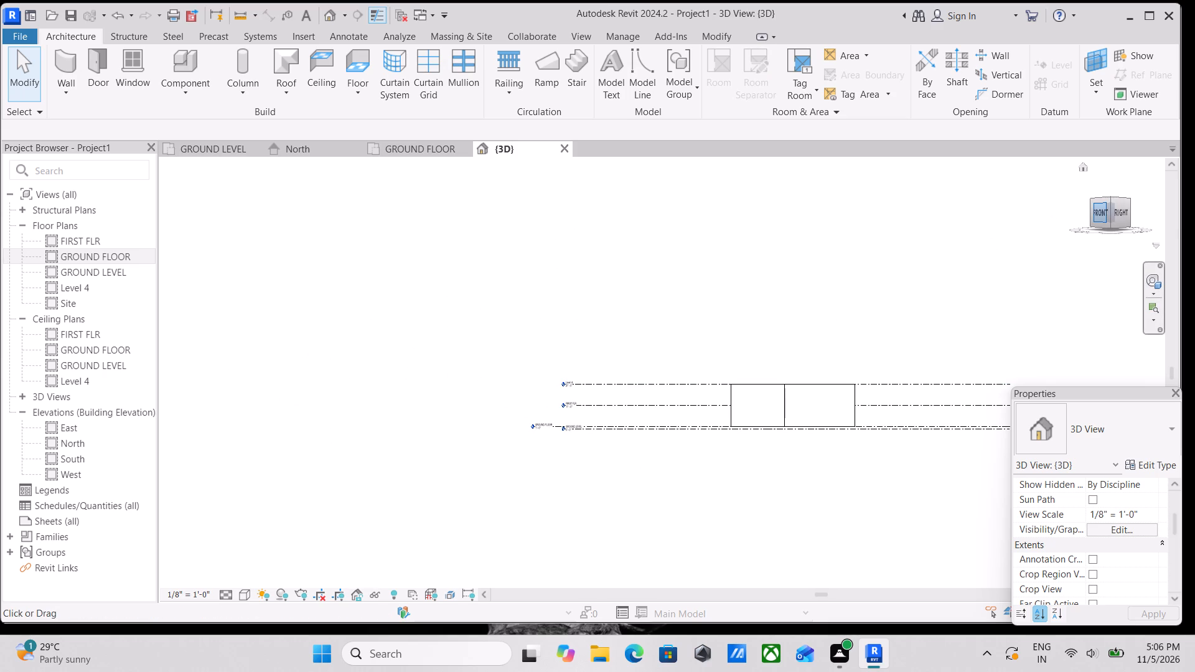
click(1100, 210)
scroll(782, 409, up, 5)
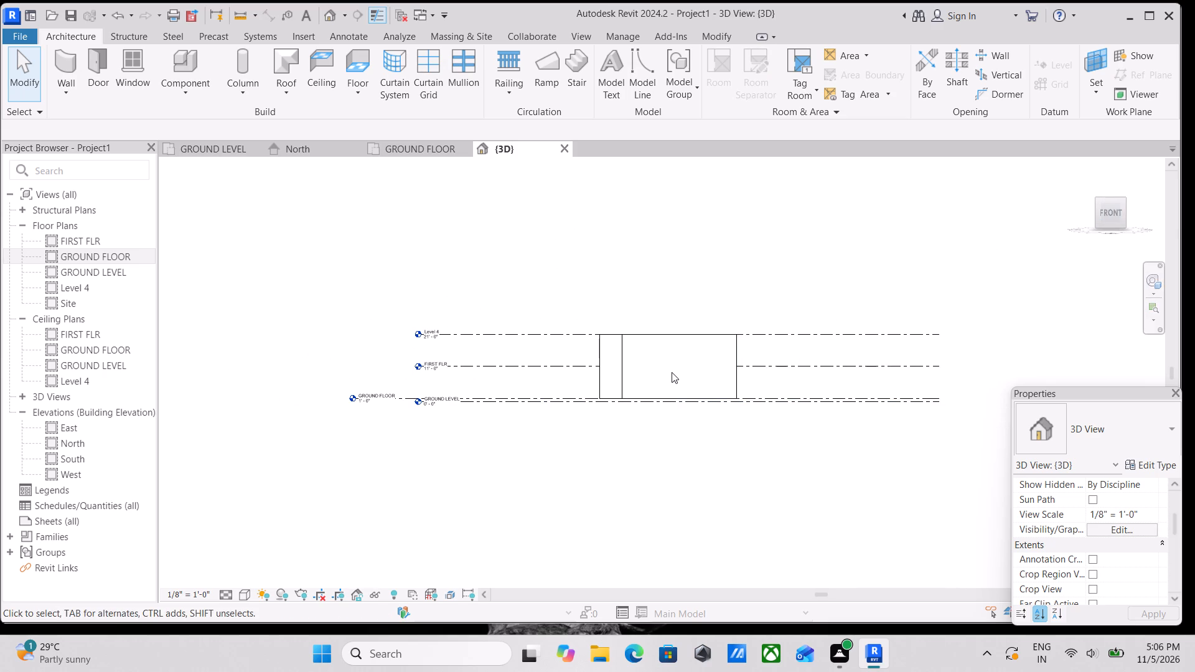
scroll(672, 372, down, 1)
Set the Unconnected Height of the main rectangle's left EXTERIOR WALL 9" to 10'.
middle_drag(672, 372, 672, 503)
middle_drag(645, 348, 665, 450)
click(649, 448)
scroll(1089, 495, down, 1)
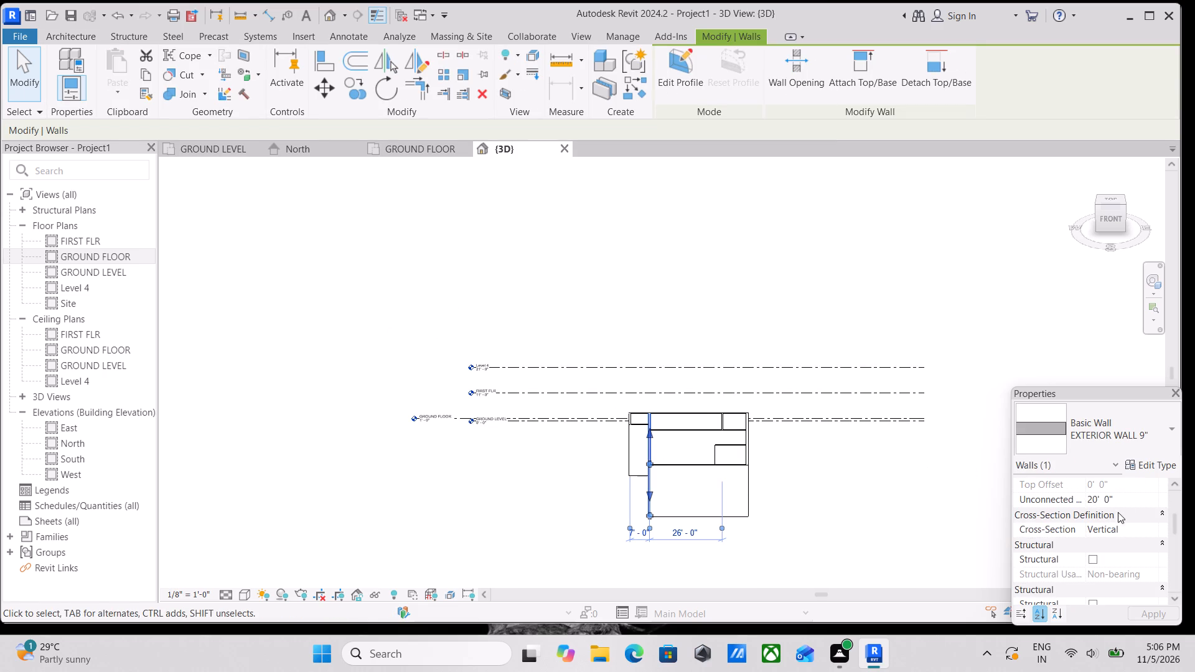
click(1123, 497)
text(10)
key(apostrophe)
key(Return)
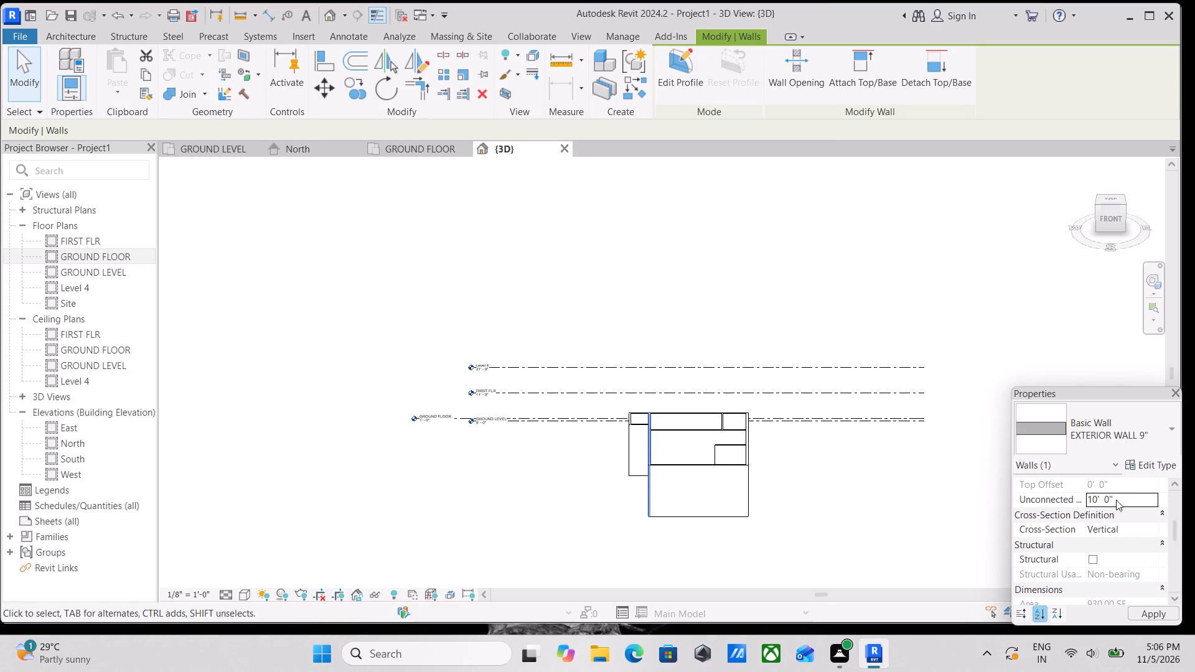
shift+middle_drag(728, 447, 797, 566)
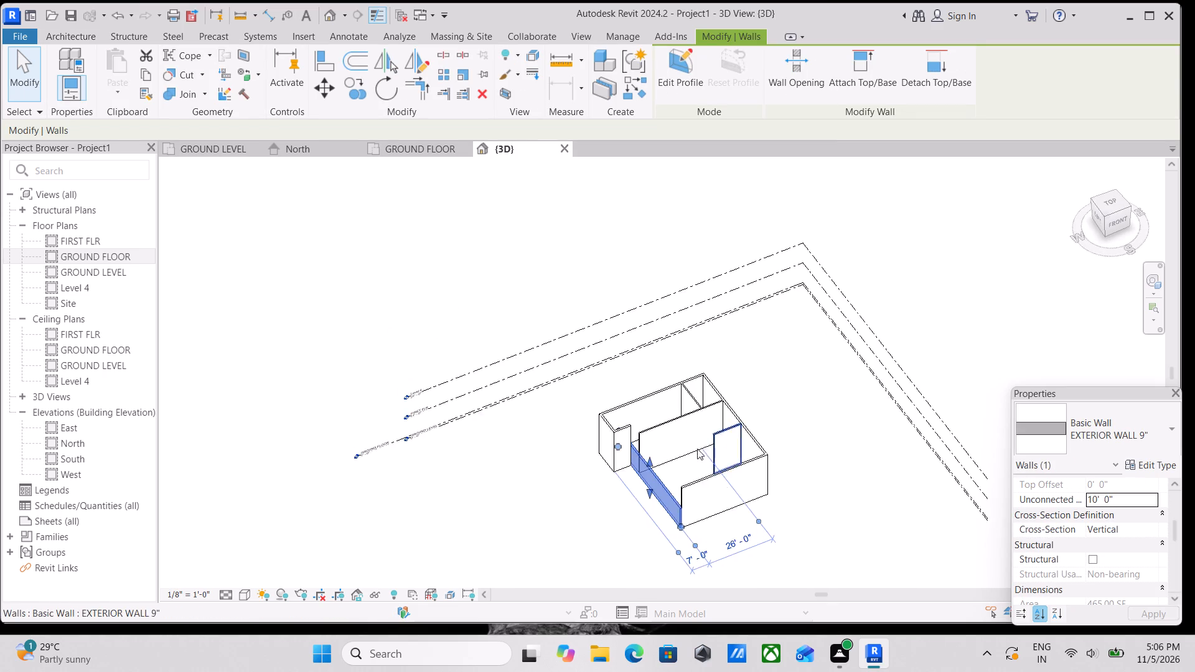
scroll(663, 418, up, 9)
key(Escape)
Align the top of the small upper-left room's bottom exterior wall with the top of the 10' high left wall.
scroll(630, 498, up, 2)
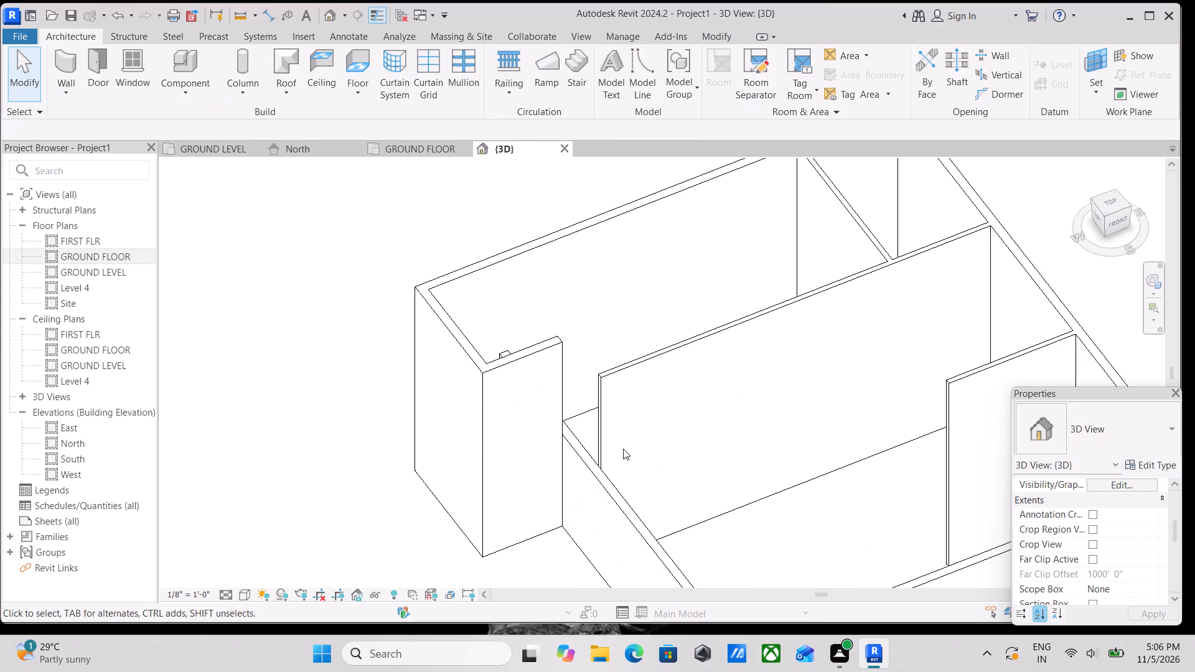
text(AL)
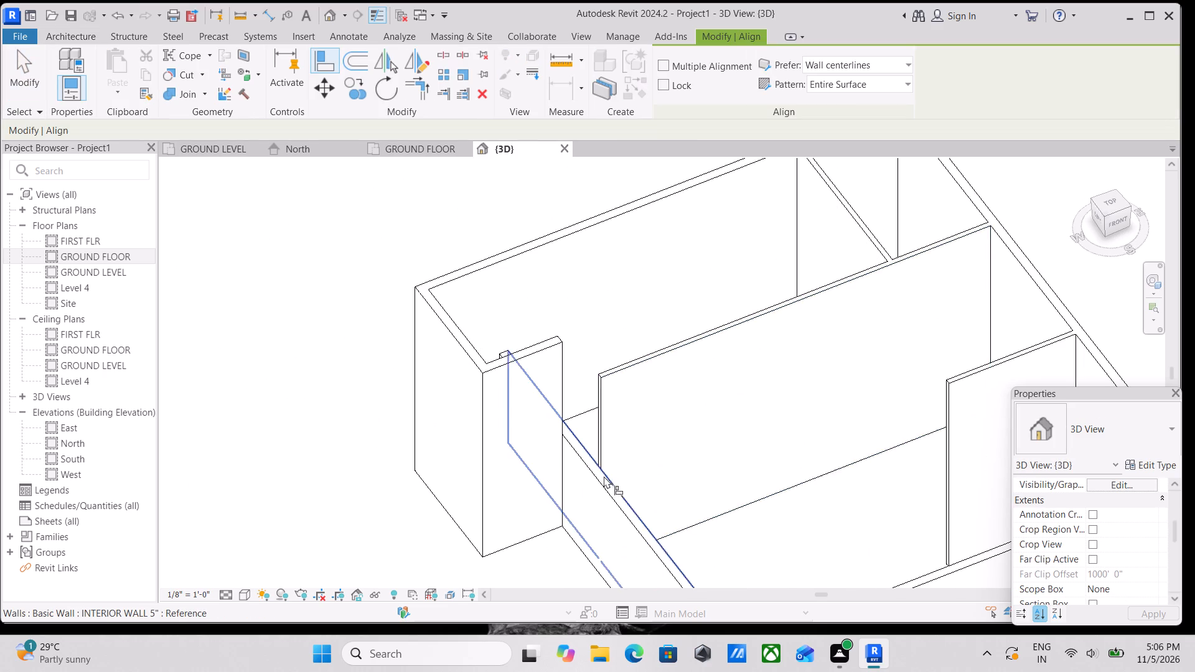
scroll(599, 476, up, 3)
click(593, 465)
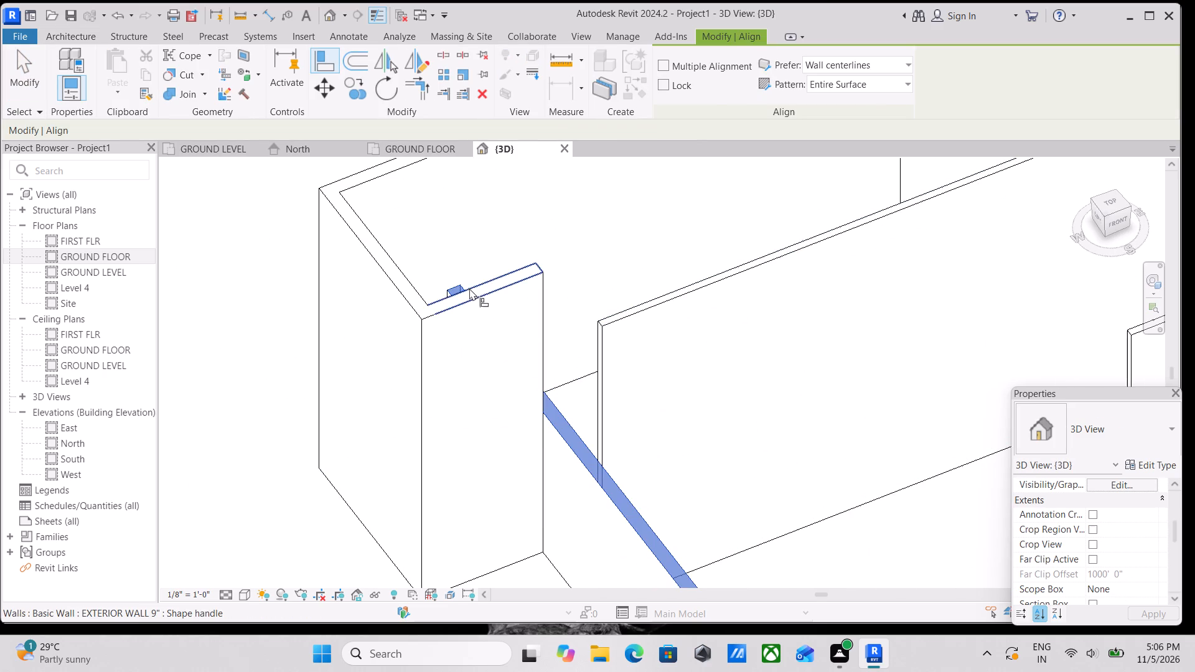
click(469, 287)
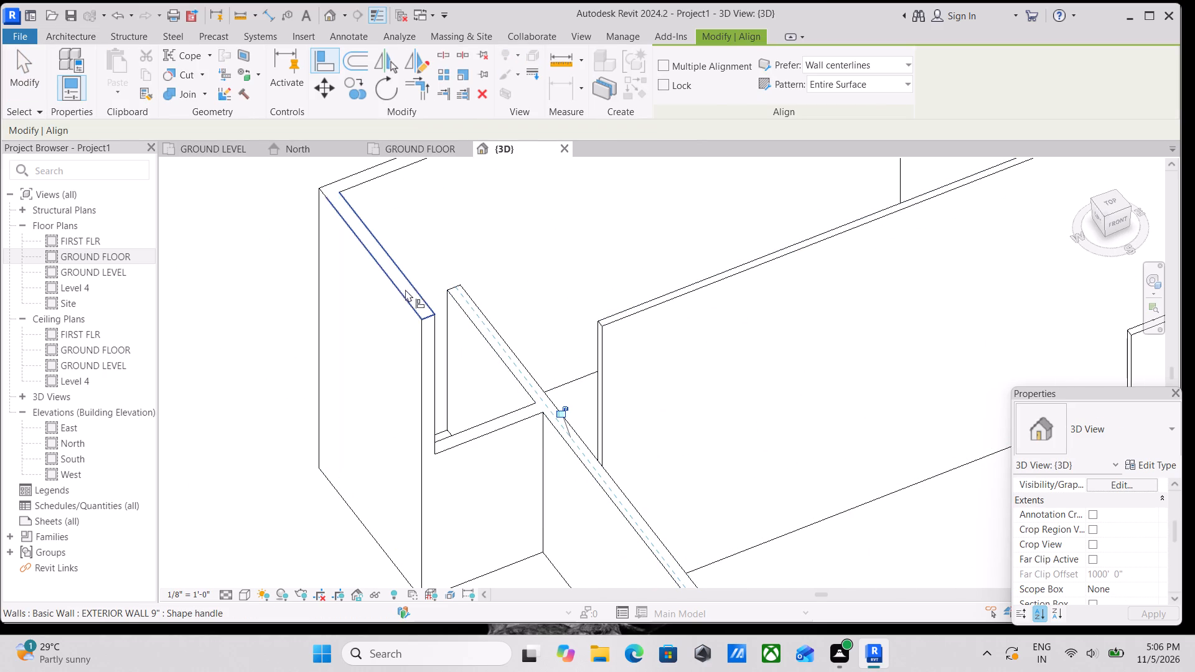
click(406, 289)
scroll(420, 292, down, 1)
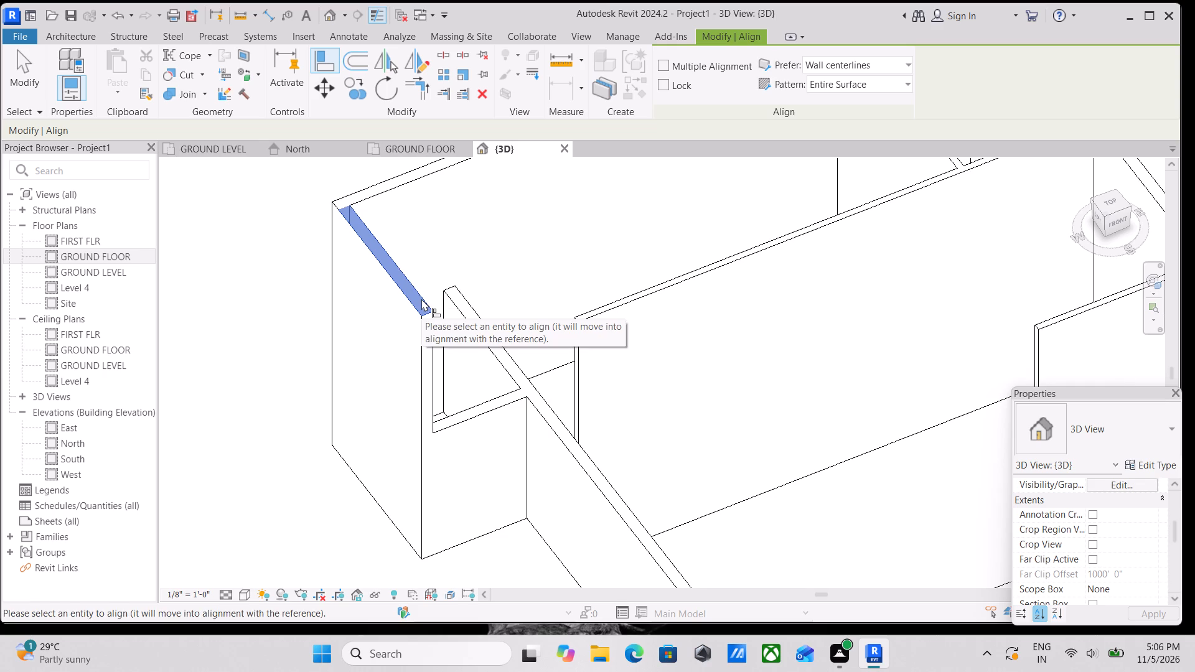
key(Escape)
key(Escape)
key(Escape)
scroll(480, 335, down, 2)
middle_drag(499, 319, 519, 296)
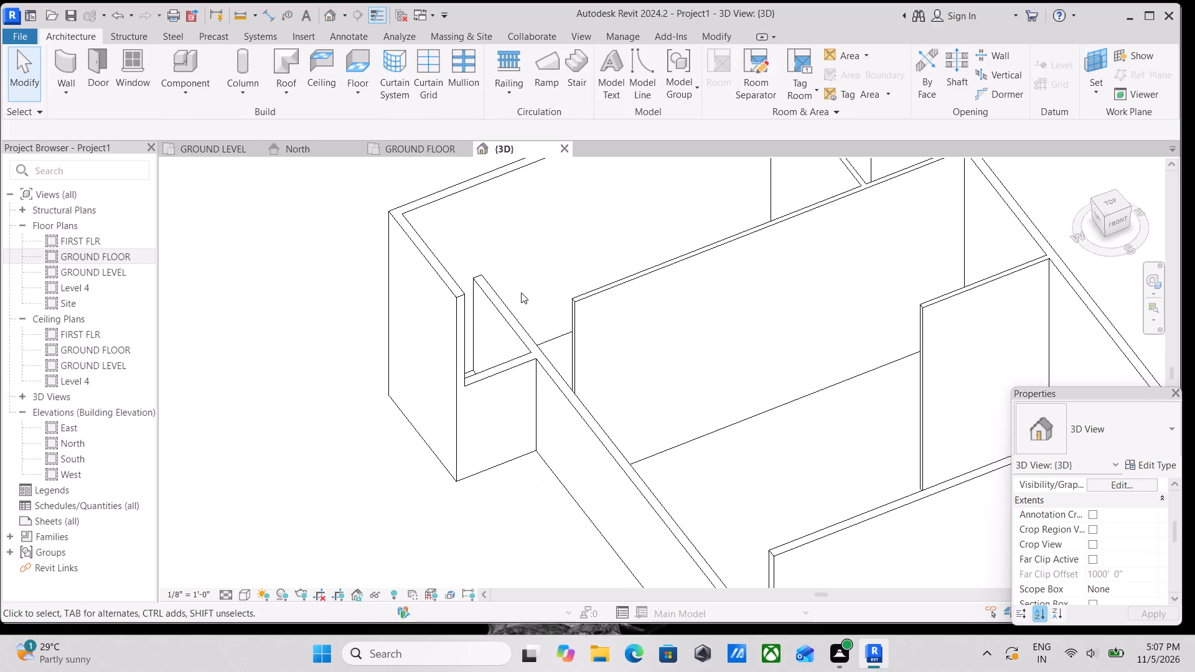
With Multiple Alignment on, align the tops of the small room's outer left wall and the rear and right exterior walls with the 10' wall's top.
text(AL)
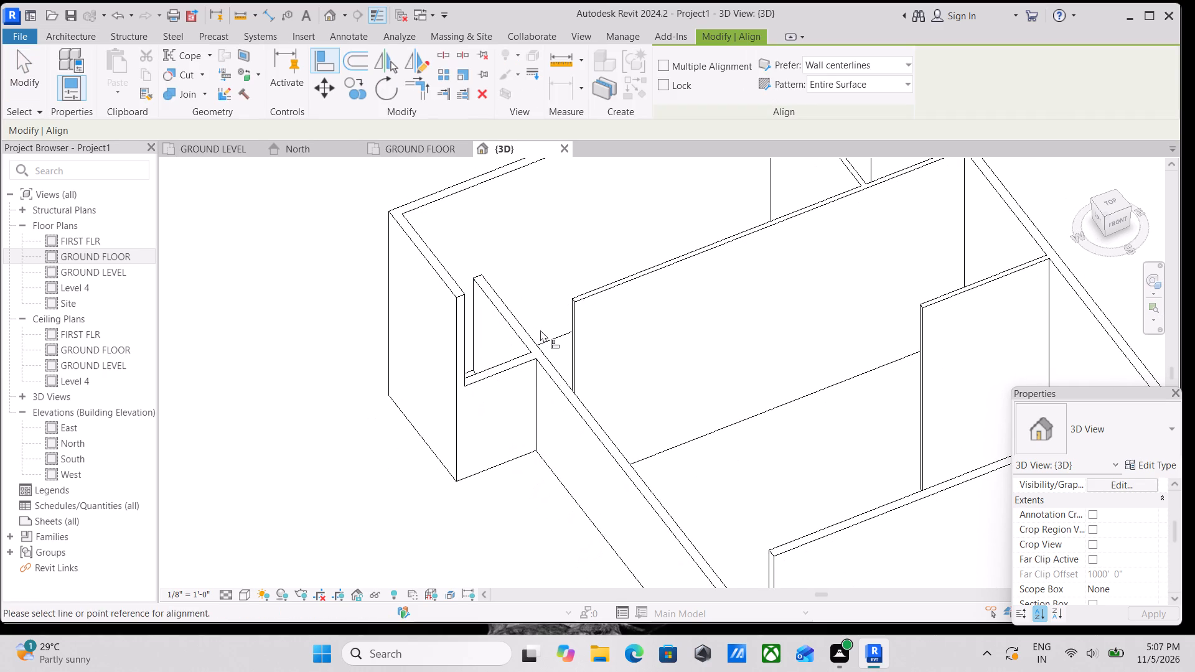
scroll(513, 338, up, 2)
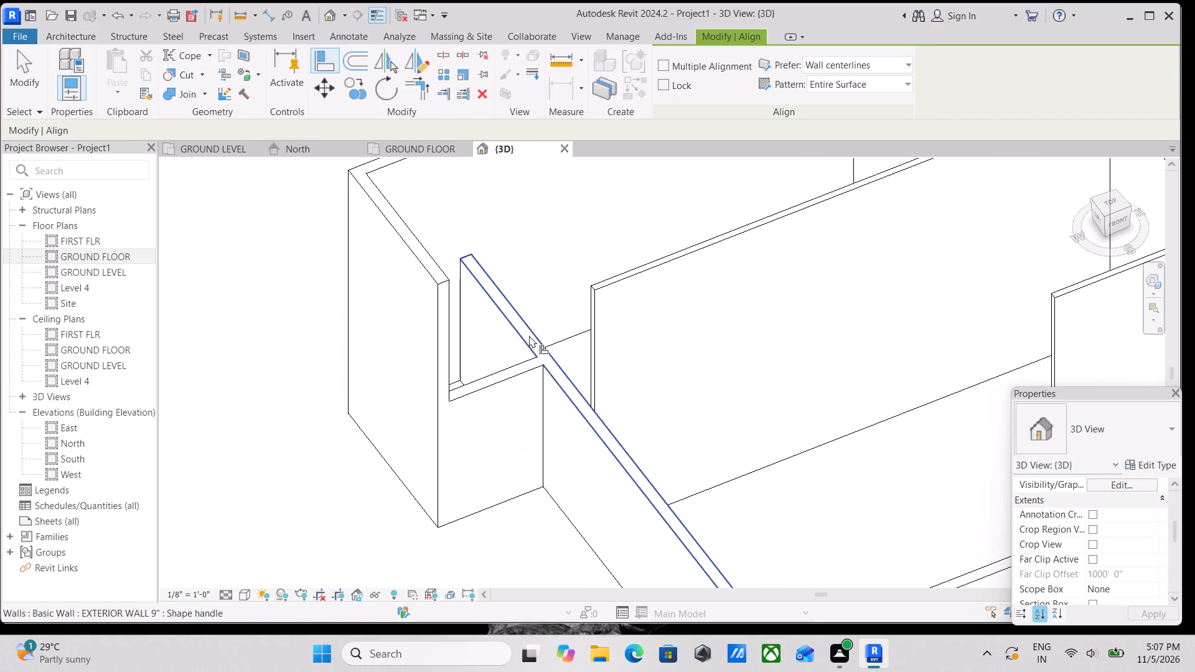
click(529, 335)
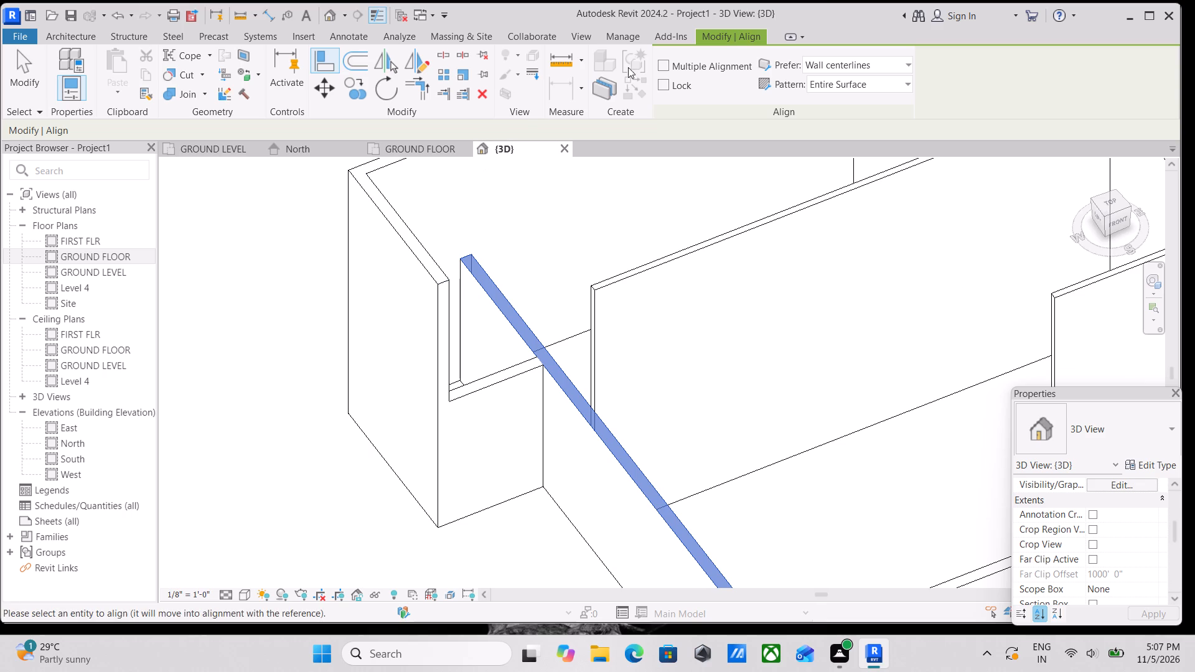
click(661, 65)
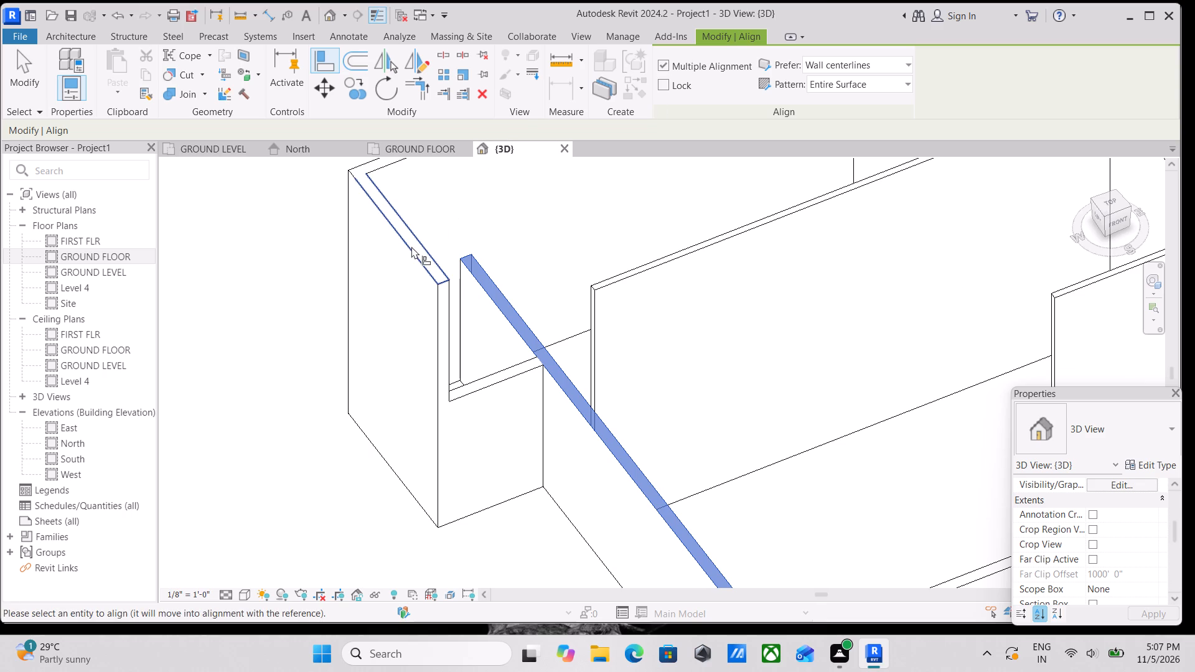
click(411, 246)
middle_drag(413, 212, 431, 331)
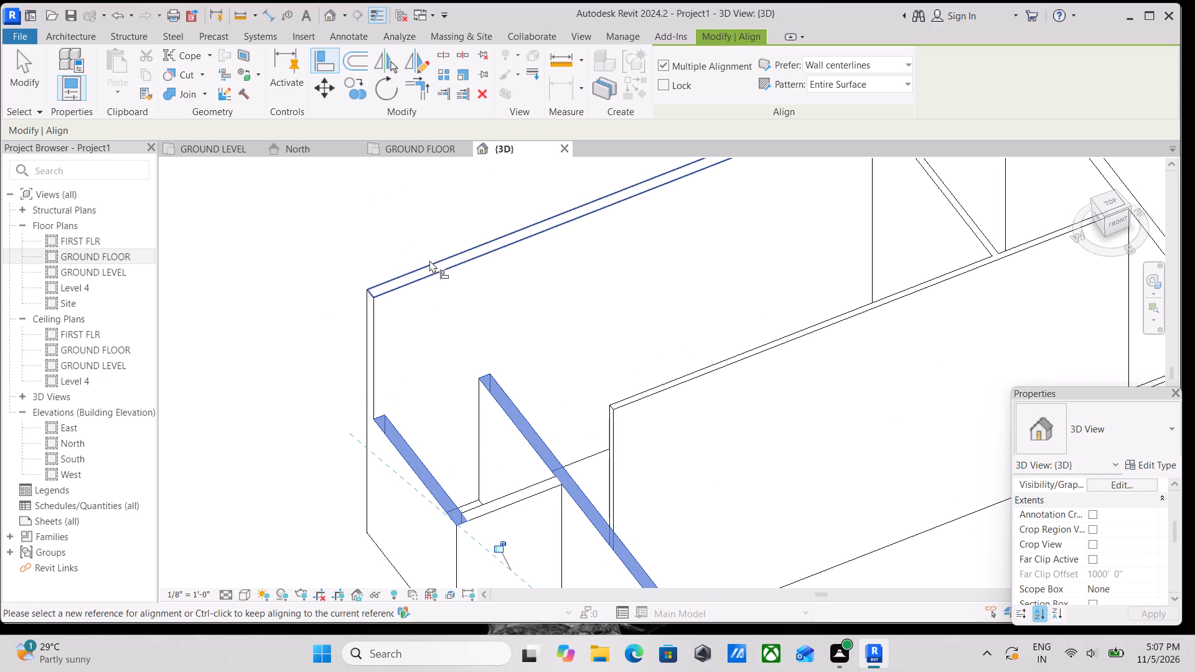
click(429, 260)
scroll(508, 247, down, 2)
middle_drag(505, 250, 241, 313)
click(691, 236)
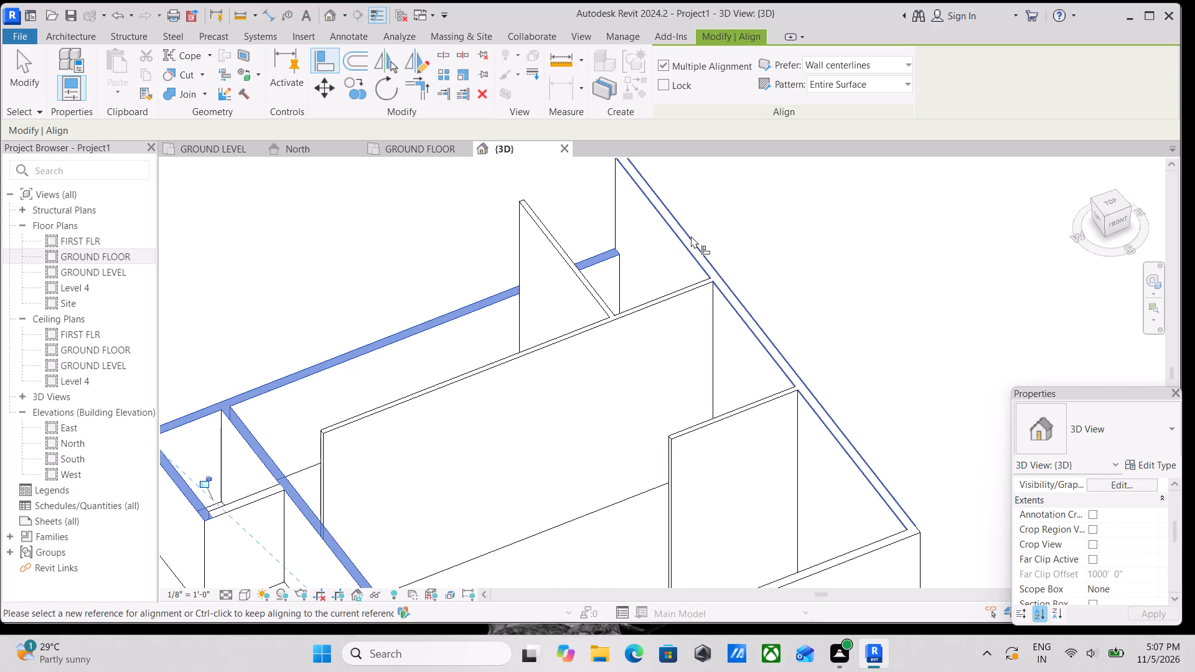
Align the tops of the horizontal partition, the vertical partition and the interior stub wall with the same 10' wall top.
click(630, 306)
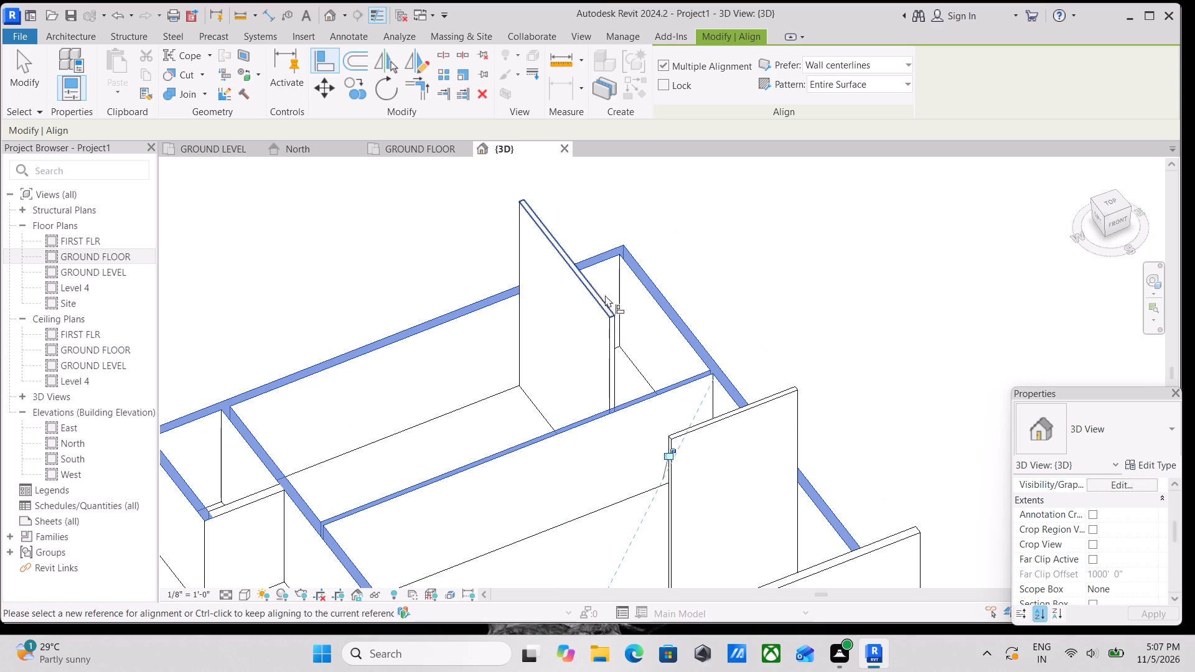
click(594, 289)
middle_drag(622, 289, 624, 210)
click(716, 340)
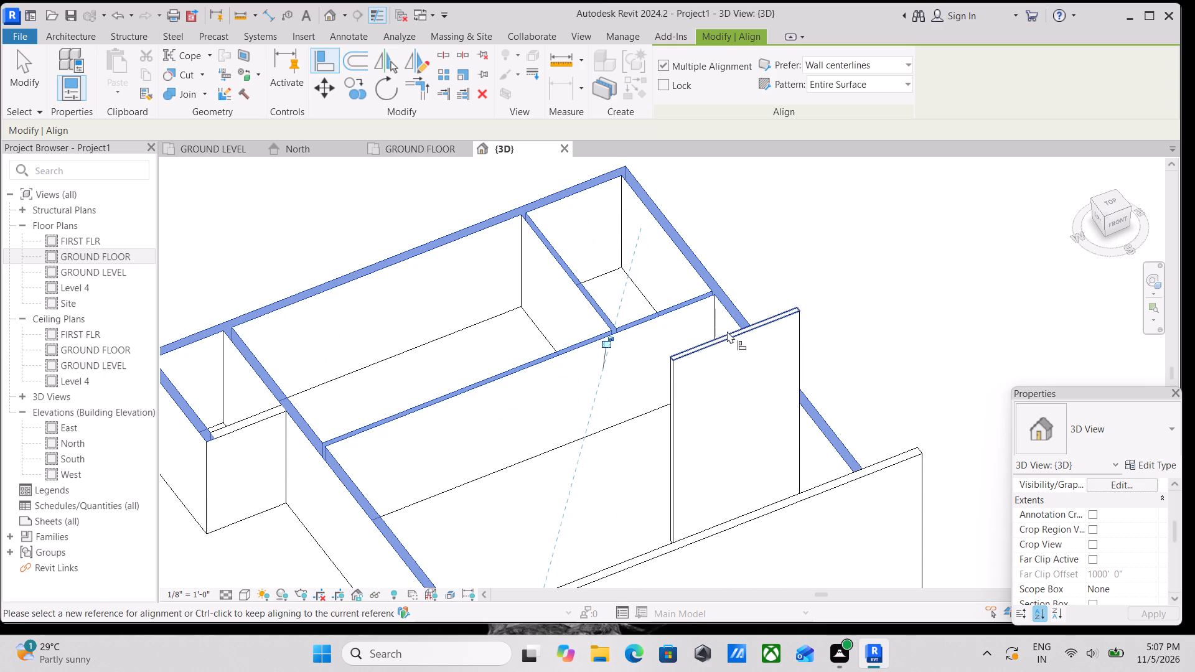
middle_drag(727, 331, 728, 216)
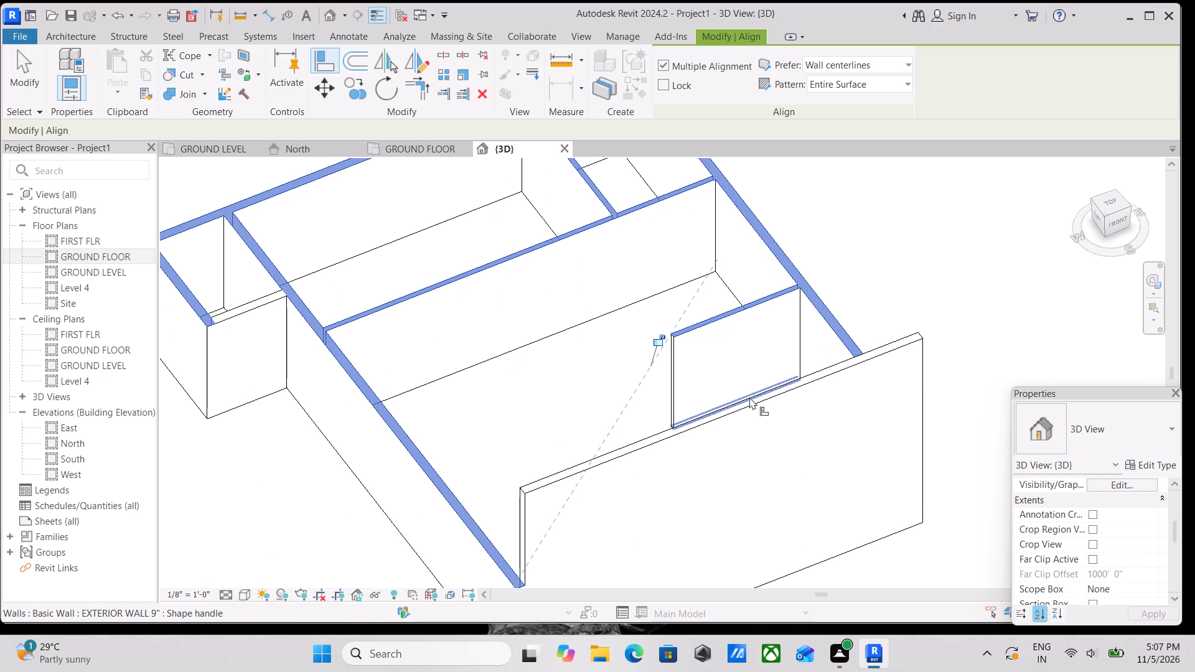
Align the top of the front exterior wall with the same 10' wall top.
click(748, 393)
scroll(744, 343, down, 3)
middle_drag(743, 333, 754, 296)
scroll(743, 342, down, 2)
middle_drag(757, 332, 766, 329)
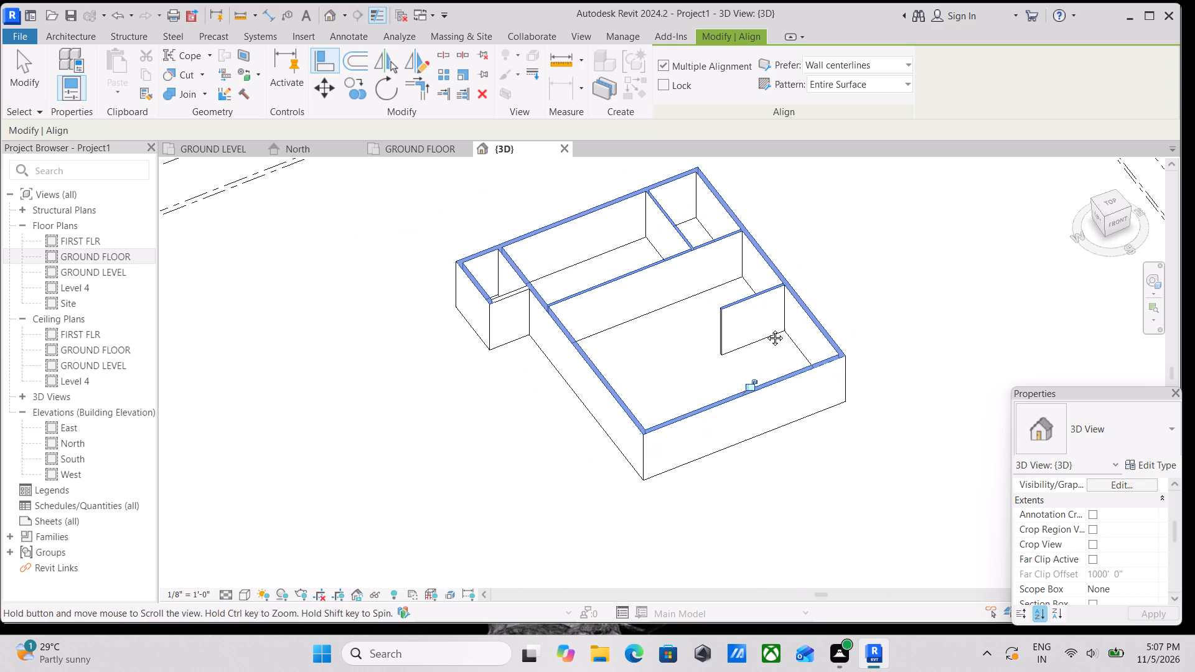
Finish the Align command and open the GROUND LEVEL floor plan.
middle_drag(766, 329, 767, 327)
key(Escape)
key(Escape)
click(215, 149)
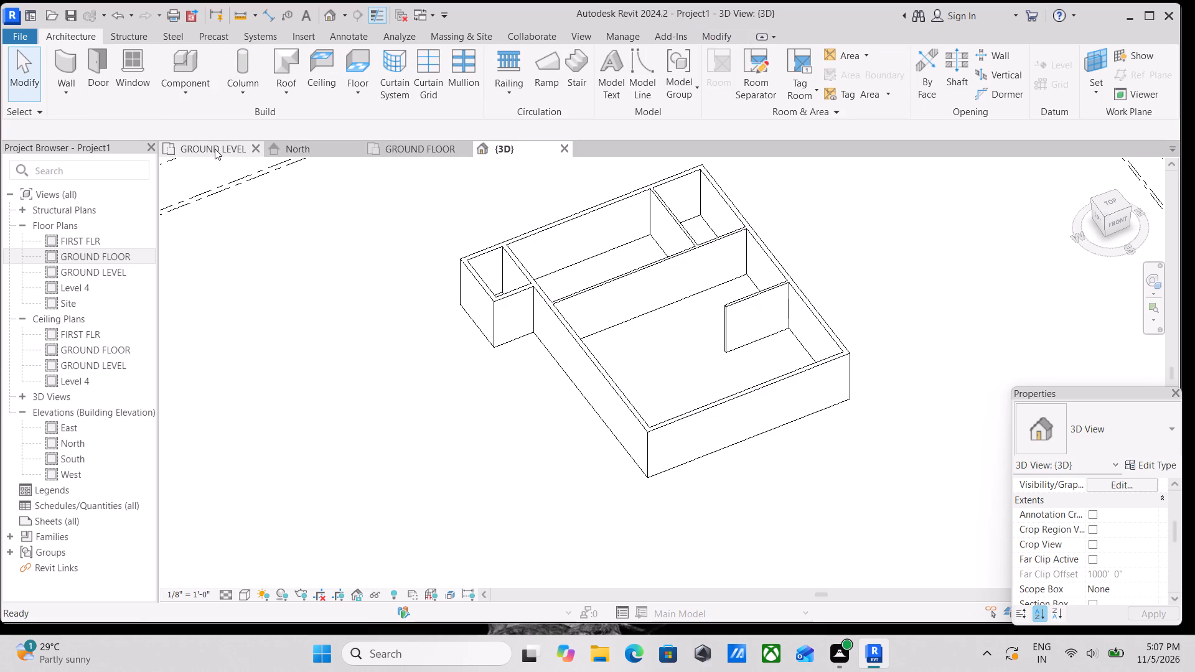
Examine the overall wall layout in the GROUND LEVEL floor plan, including the partitions and the interior stub wall.
scroll(670, 412, up, 5)
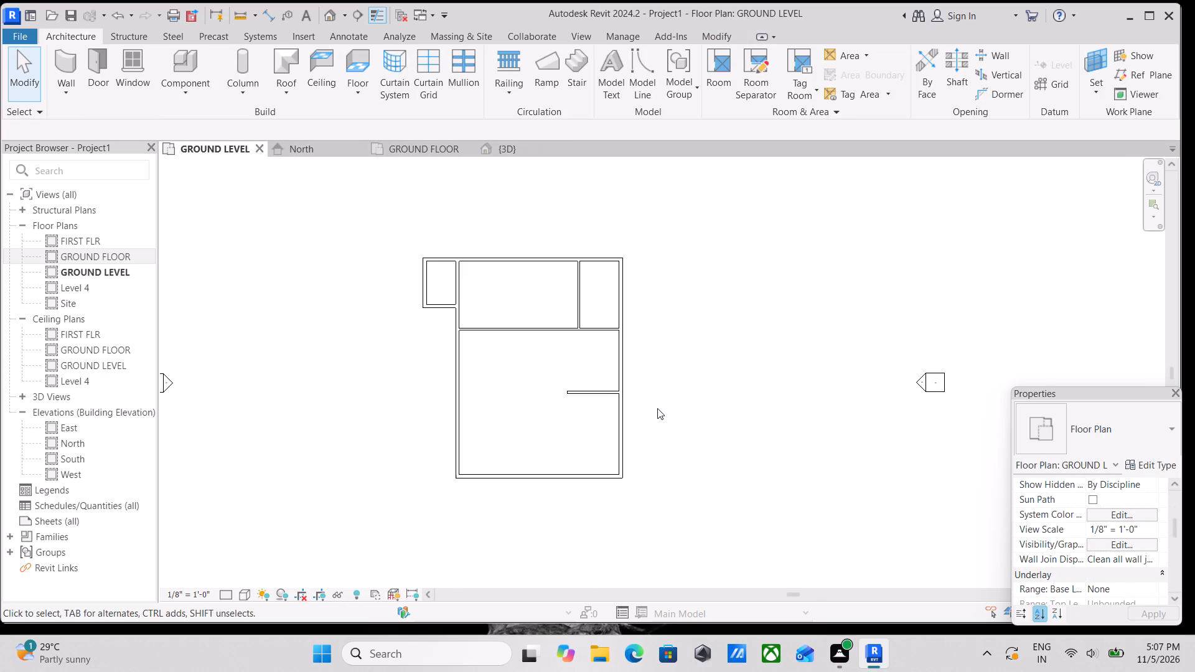
scroll(657, 408, up, 3)
scroll(565, 323, down, 1)
middle_drag(556, 348, 589, 413)
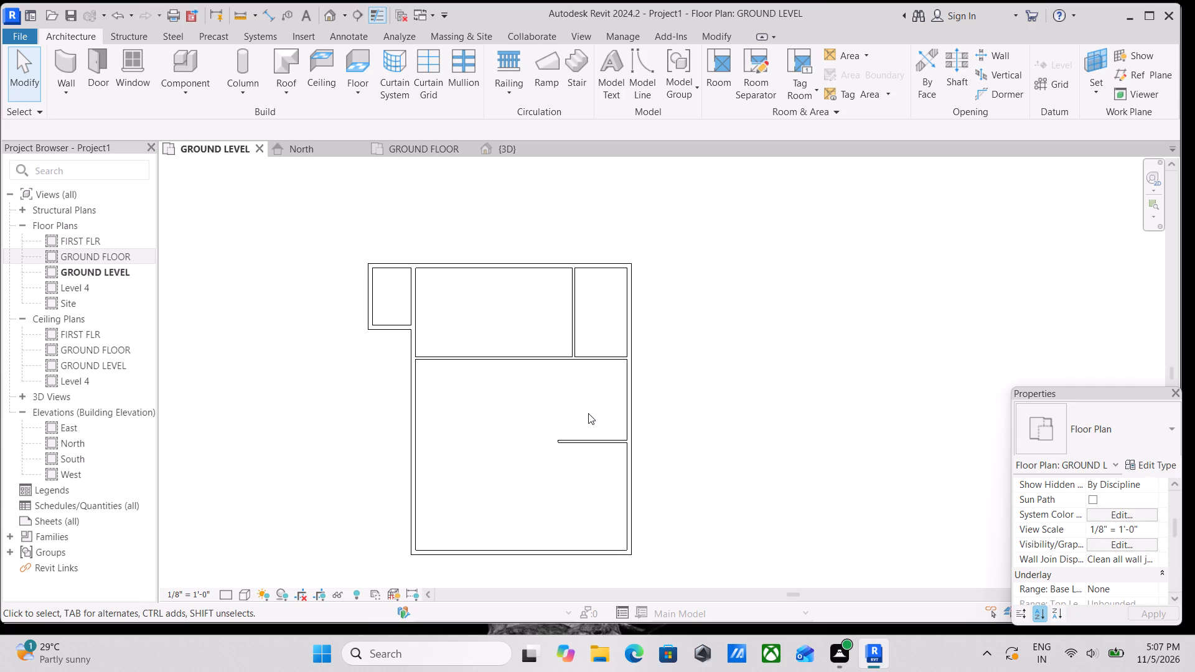
scroll(571, 416, down, 1)
middle_drag(571, 415, 604, 390)
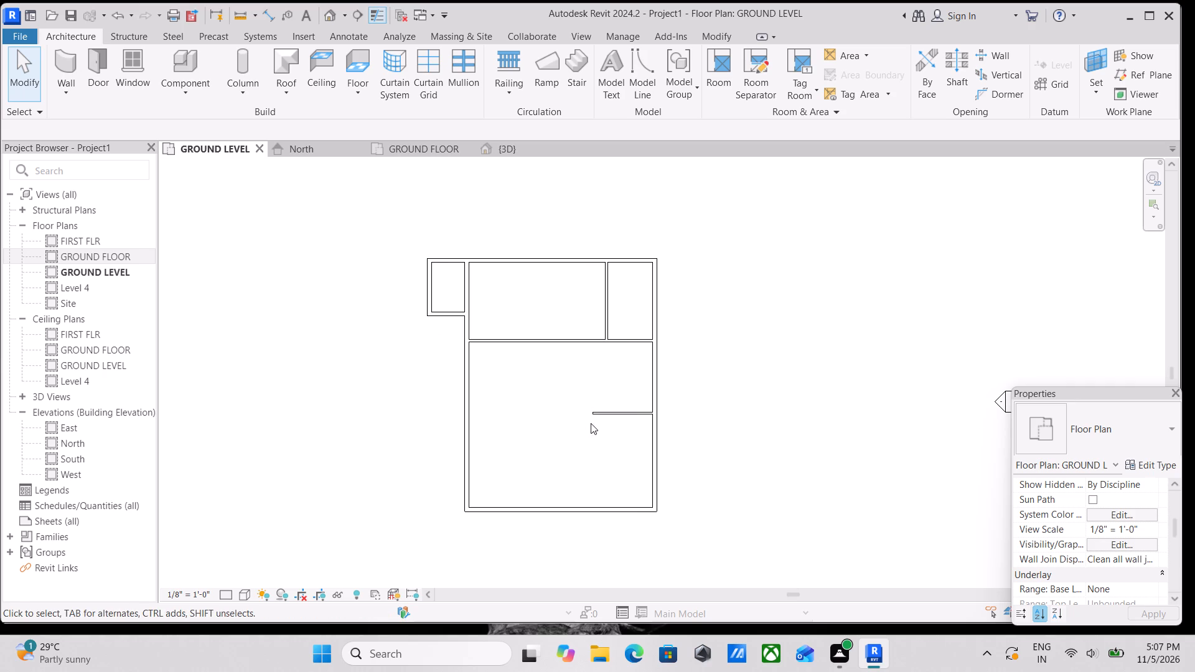
scroll(461, 414, up, 1)
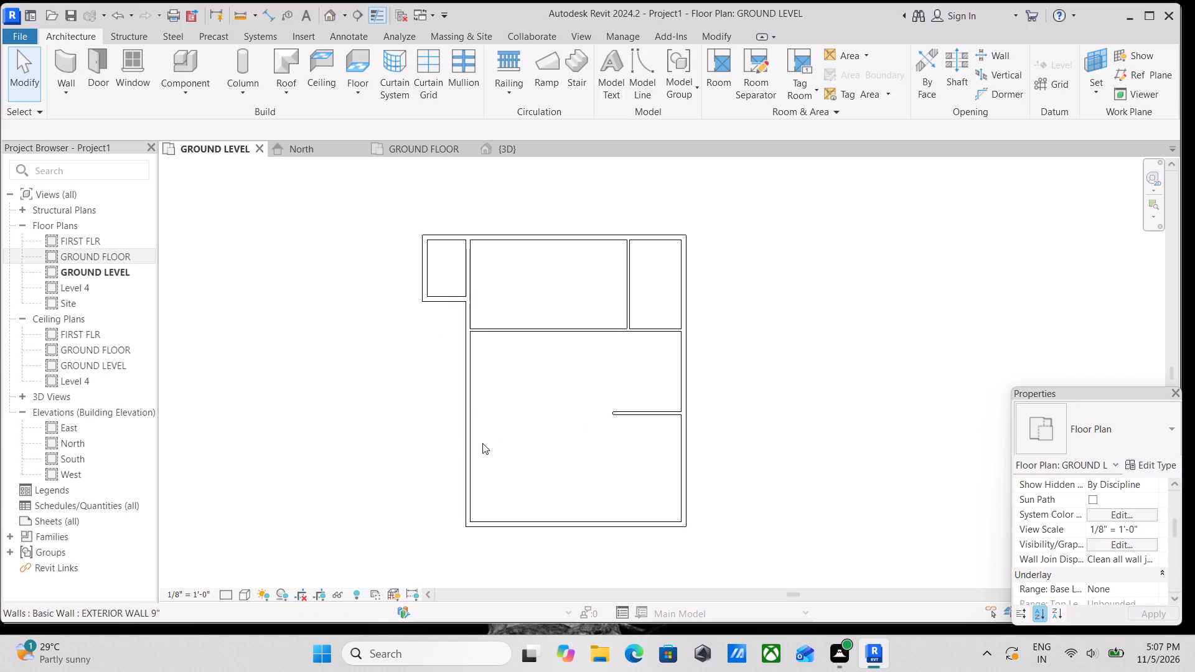
scroll(520, 420, down, 2)
middle_drag(515, 420, 525, 450)
middle_drag(535, 425, 545, 446)
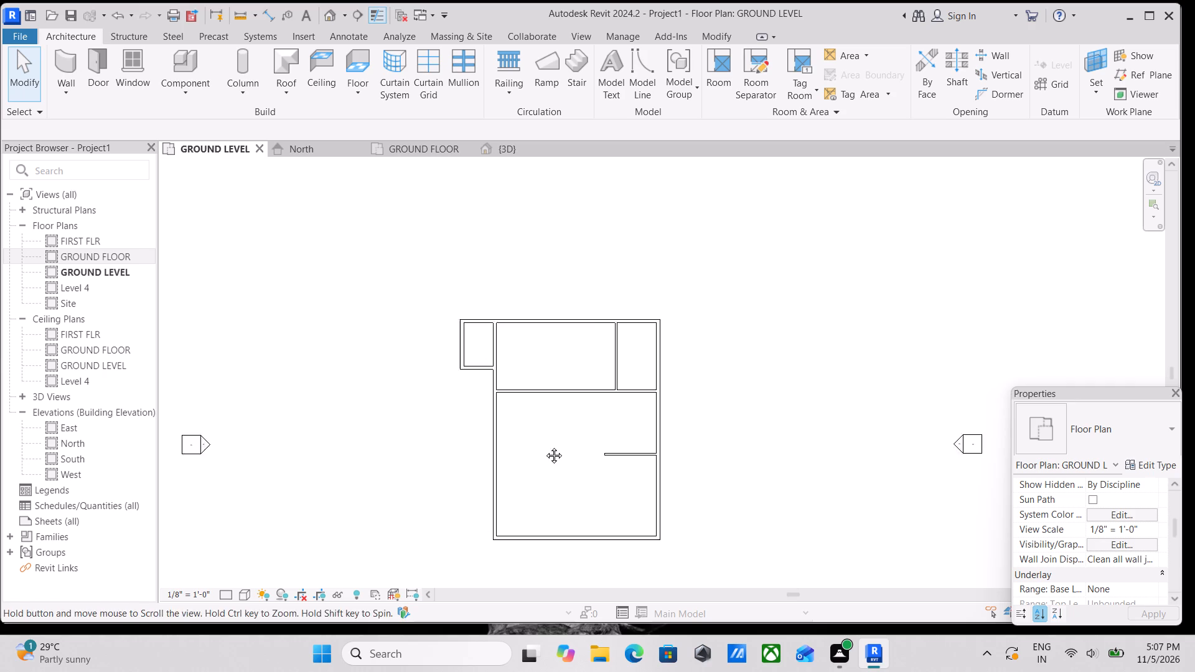
middle_drag(545, 446, 546, 451)
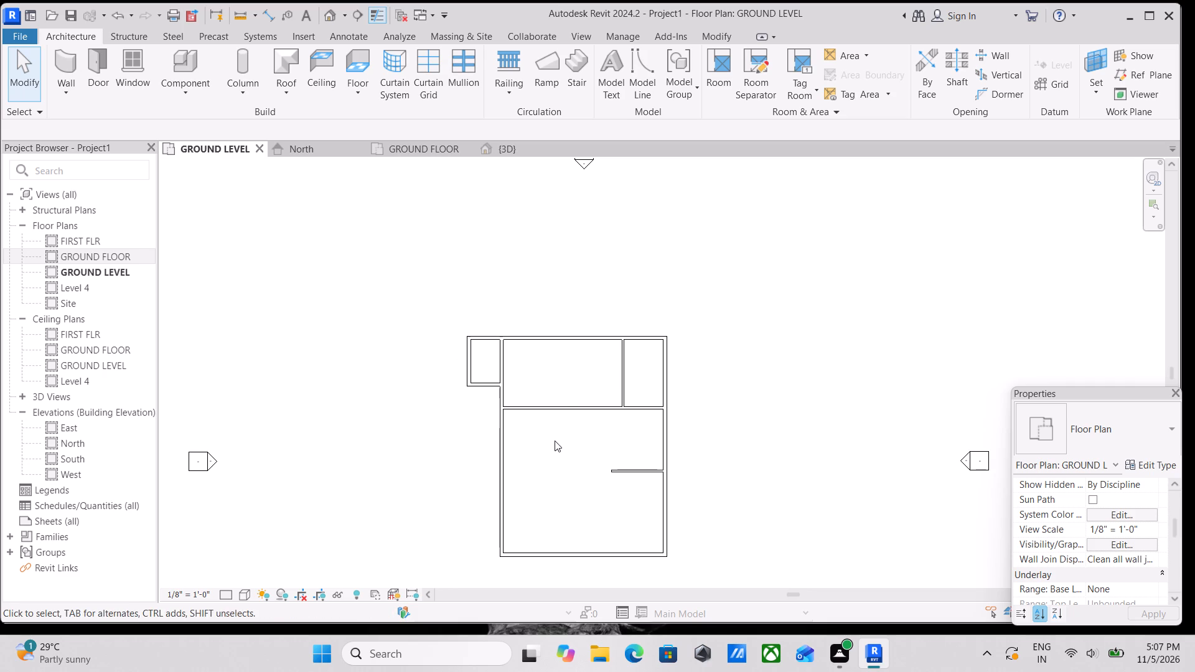
Shorten the long horizontal interior partition, pulling its east end back from the exterior wall to the vertical partition.
scroll(562, 387, up, 5)
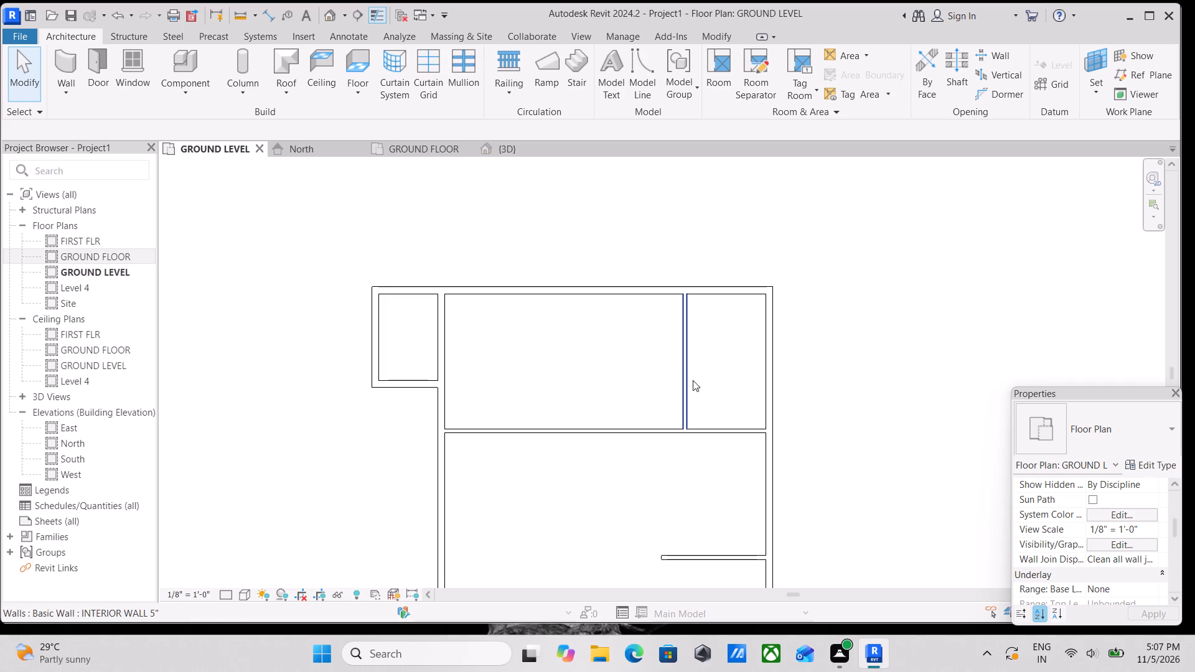
click(722, 427)
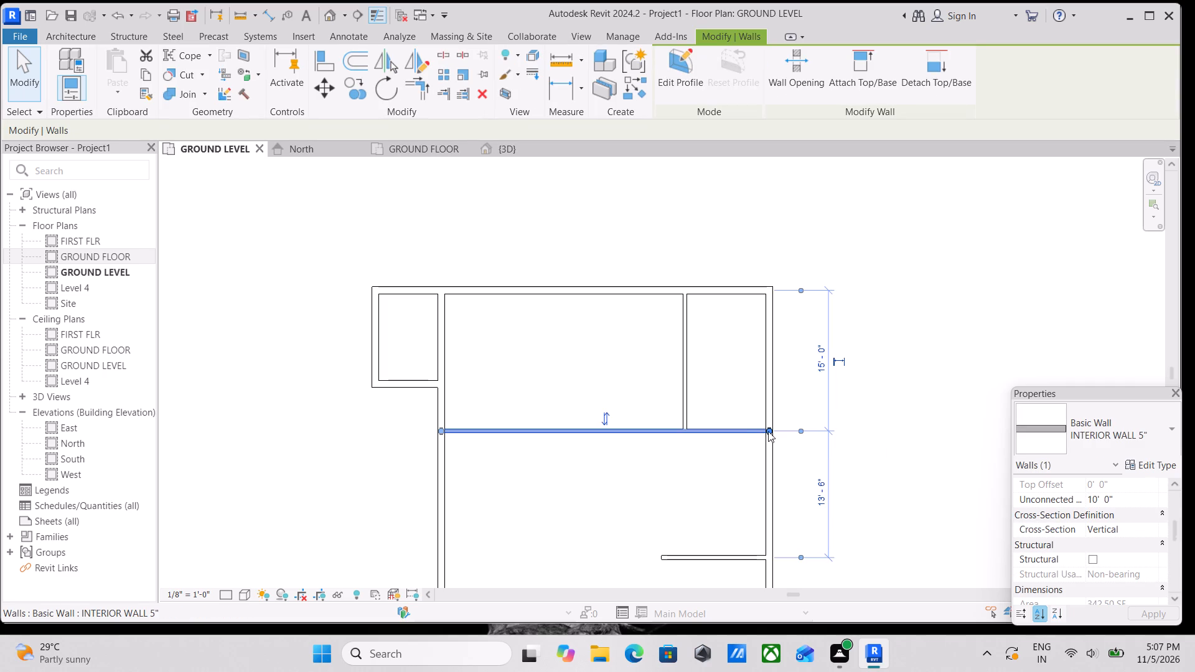
drag(768, 431, 687, 434)
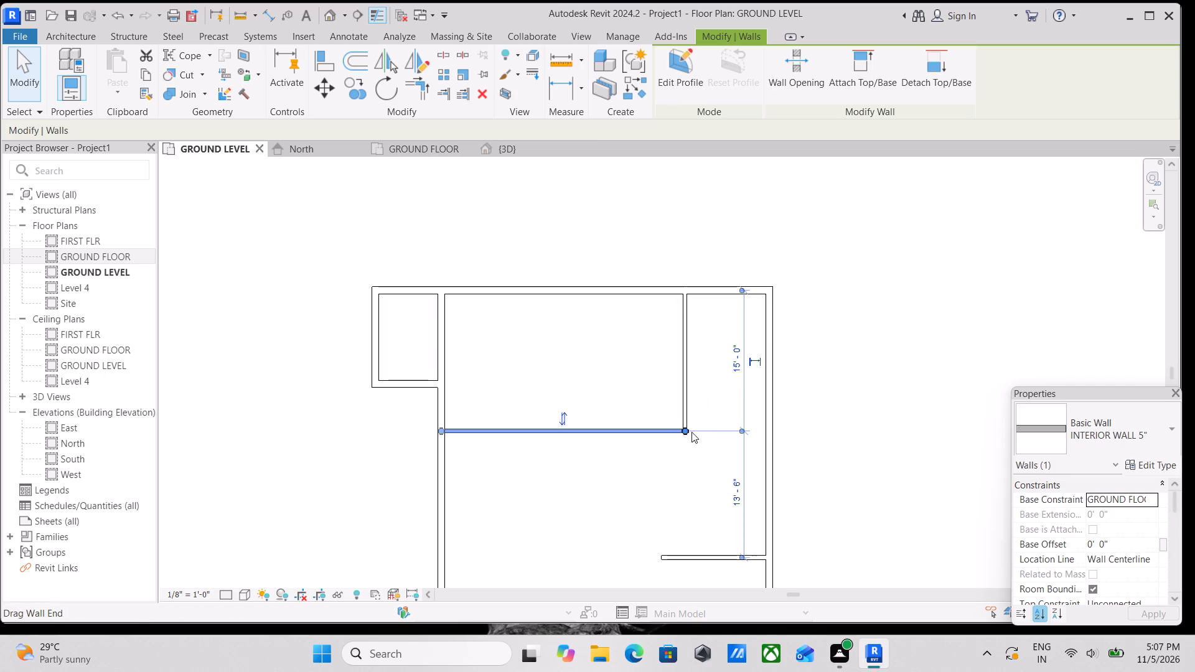
key(Escape)
Draw a horizontal INTERIOR WALL 5" from the vertical partition to the east exterior wall, about 11'-6" below the rear exterior wall.
scroll(714, 370, up, 1)
middle_drag(714, 370, 728, 419)
text(WA)
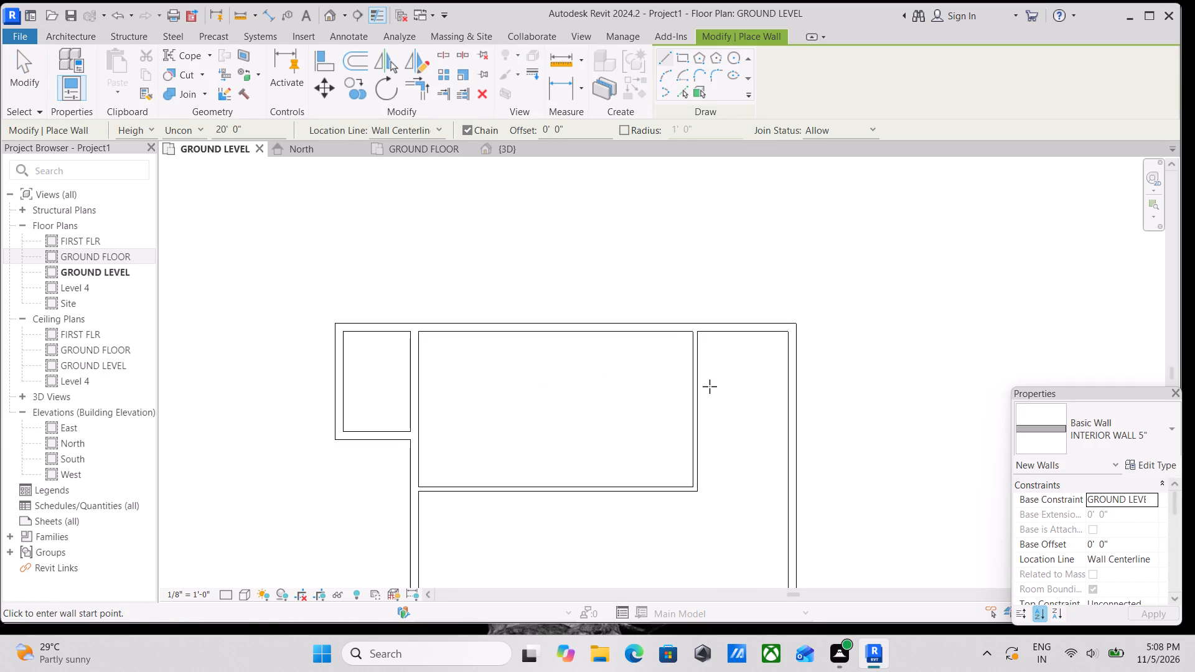
scroll(707, 418, up, 2)
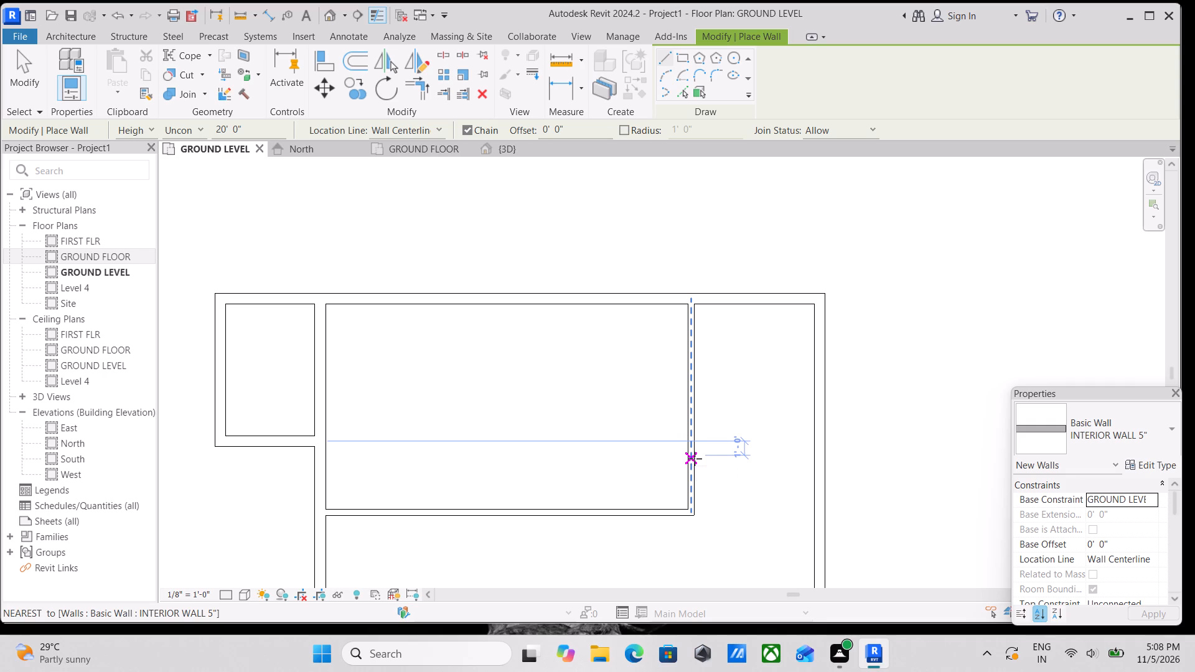
click(696, 460)
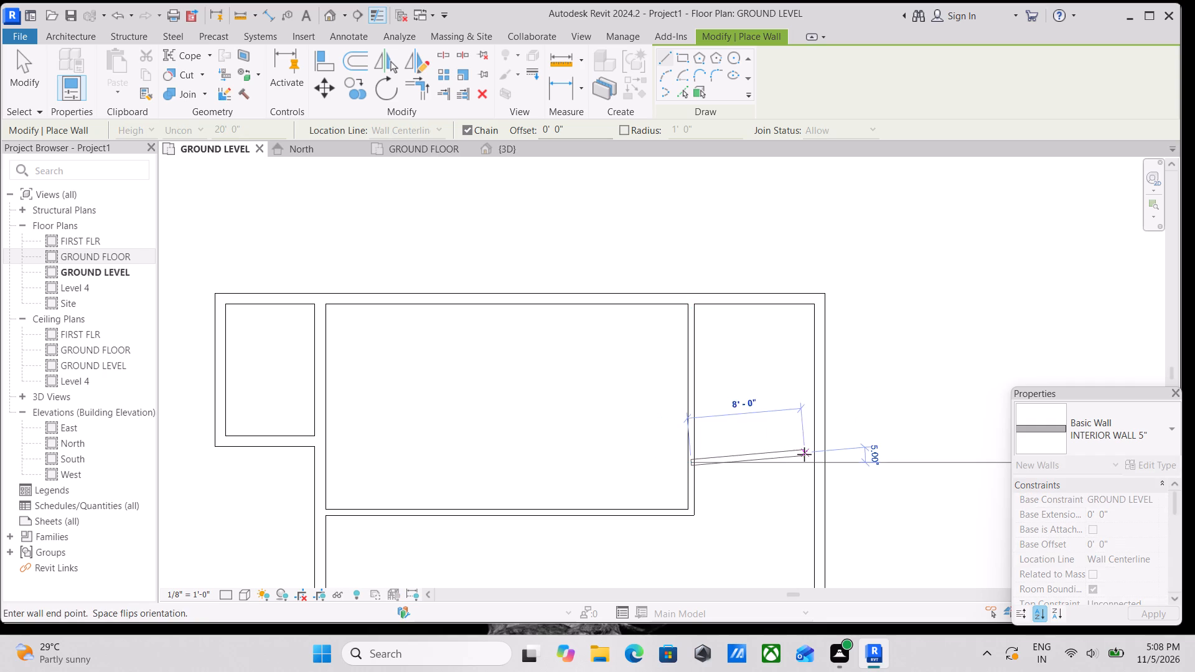
click(815, 462)
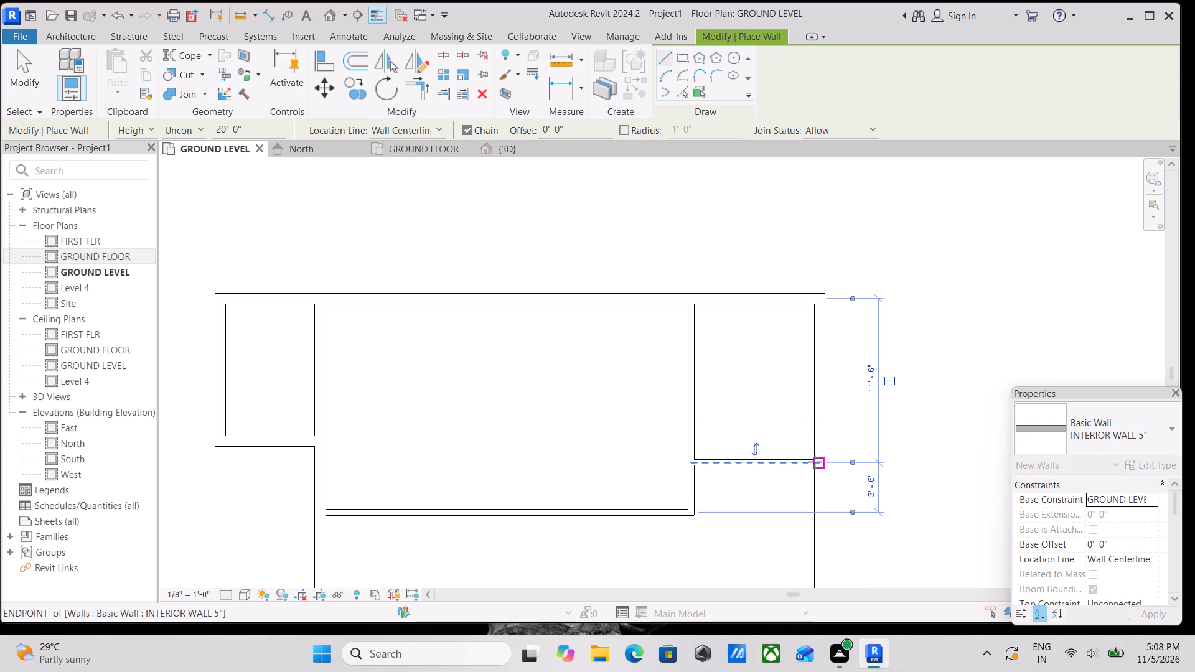
key(Escape)
Review the whole plan around the new interior wall and end the Wall command.
scroll(815, 462, down, 5)
middle_drag(721, 469, 753, 347)
middle_drag(739, 442, 769, 368)
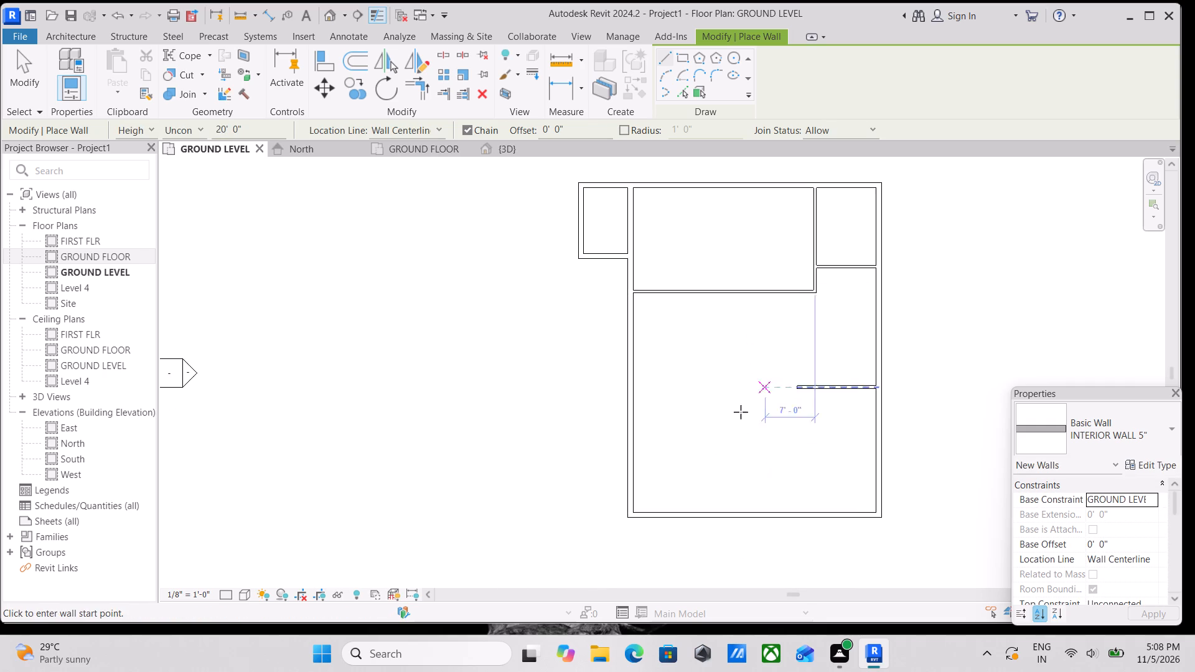
scroll(703, 418, down, 1)
middle_drag(703, 418, 704, 454)
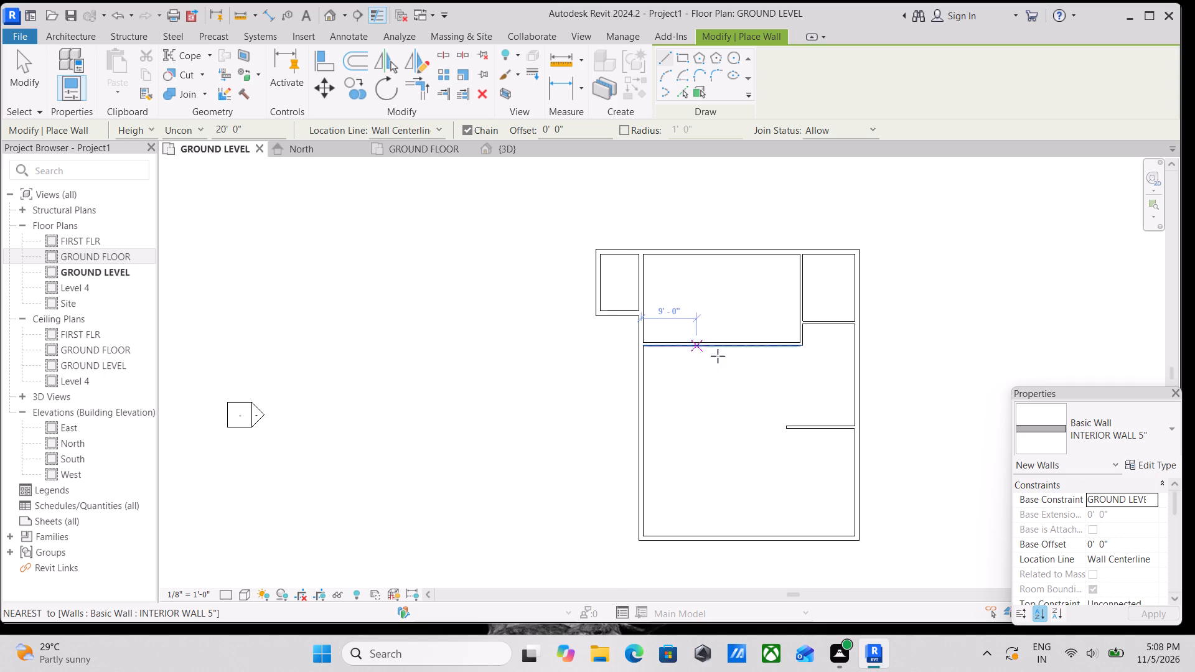
scroll(733, 359, up, 2)
scroll(699, 377, down, 2)
middle_drag(699, 375, 724, 426)
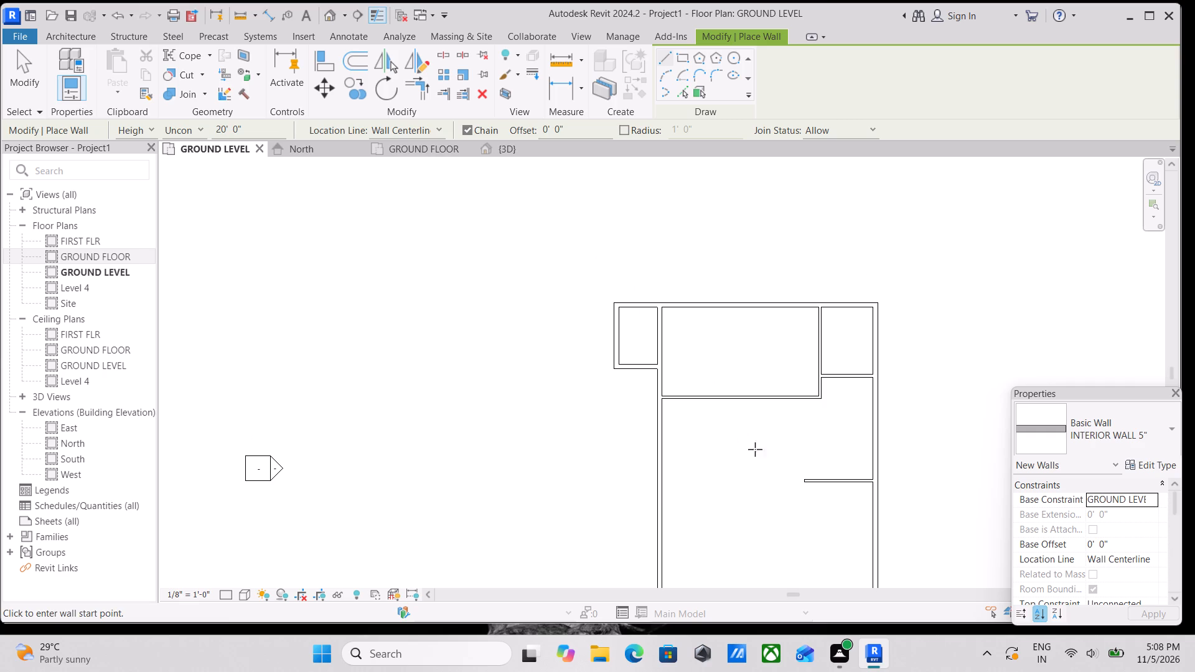
key(Escape)
scroll(741, 437, down, 2)
middle_drag(741, 437, 676, 449)
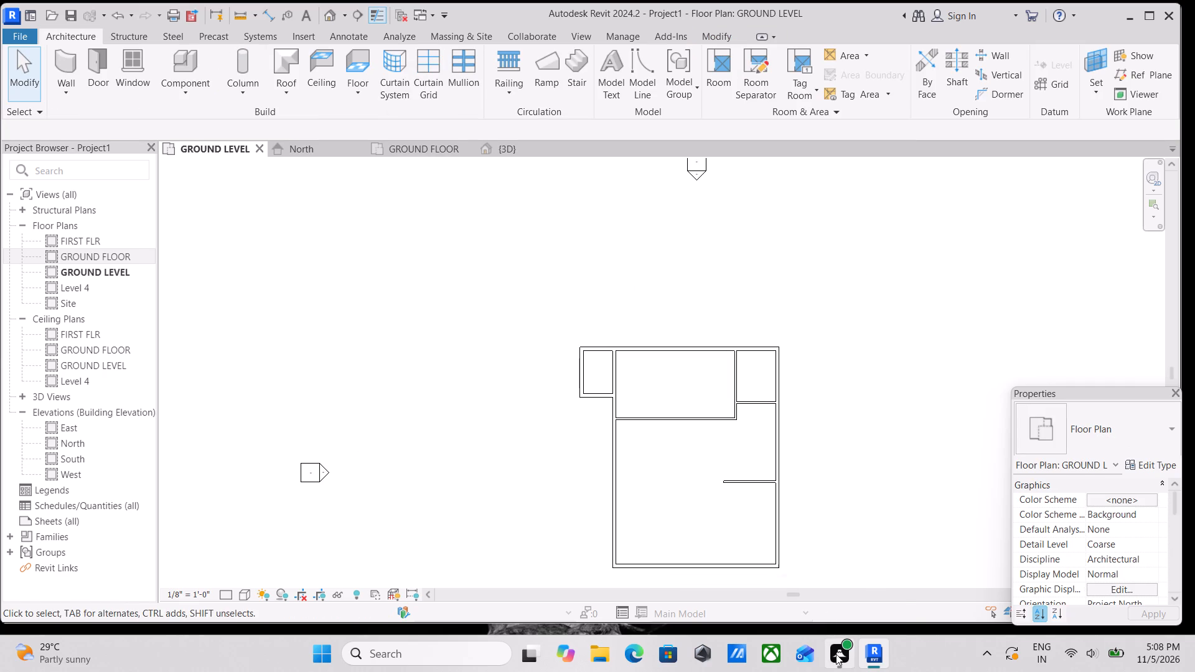
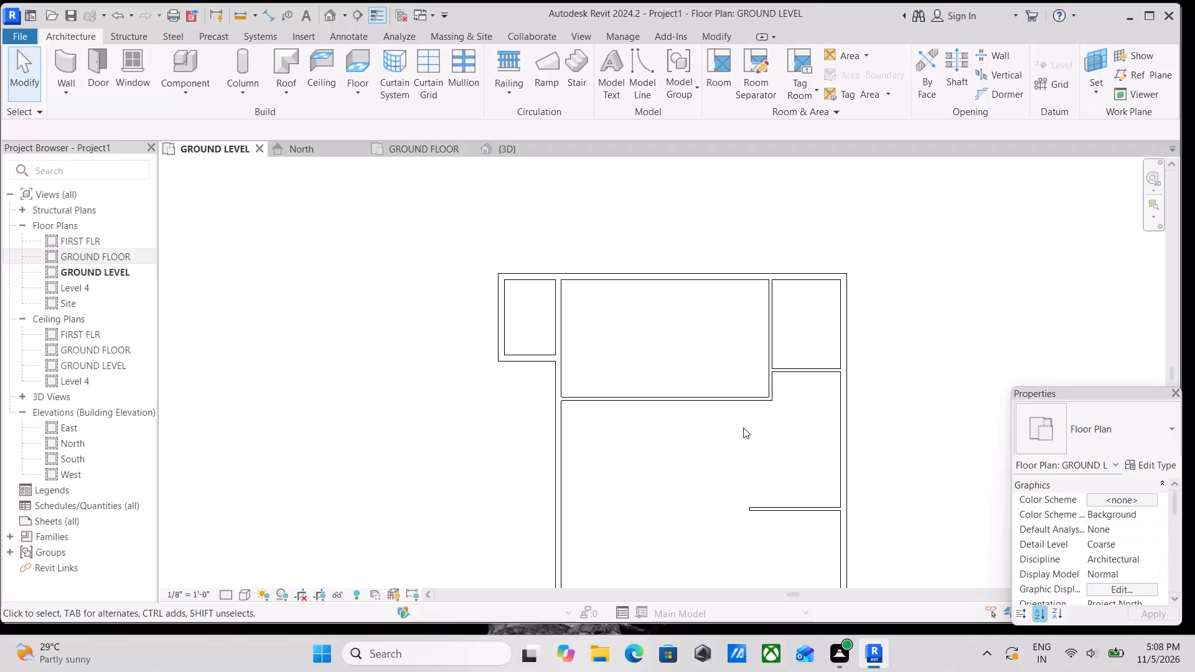
Examine the overall wall layout of the GROUND LEVEL plan, including the rear rooms, partitions and interior stub wall.
scroll(743, 427, down, 2)
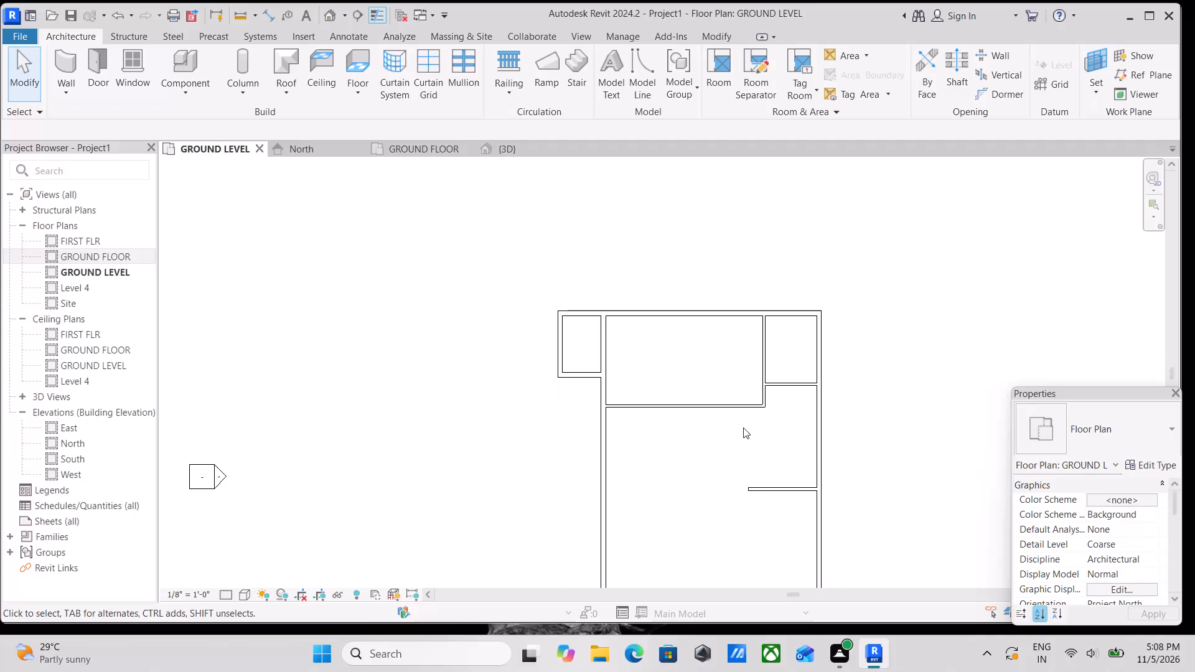
scroll(731, 439, down, 1)
middle_drag(731, 439, 767, 393)
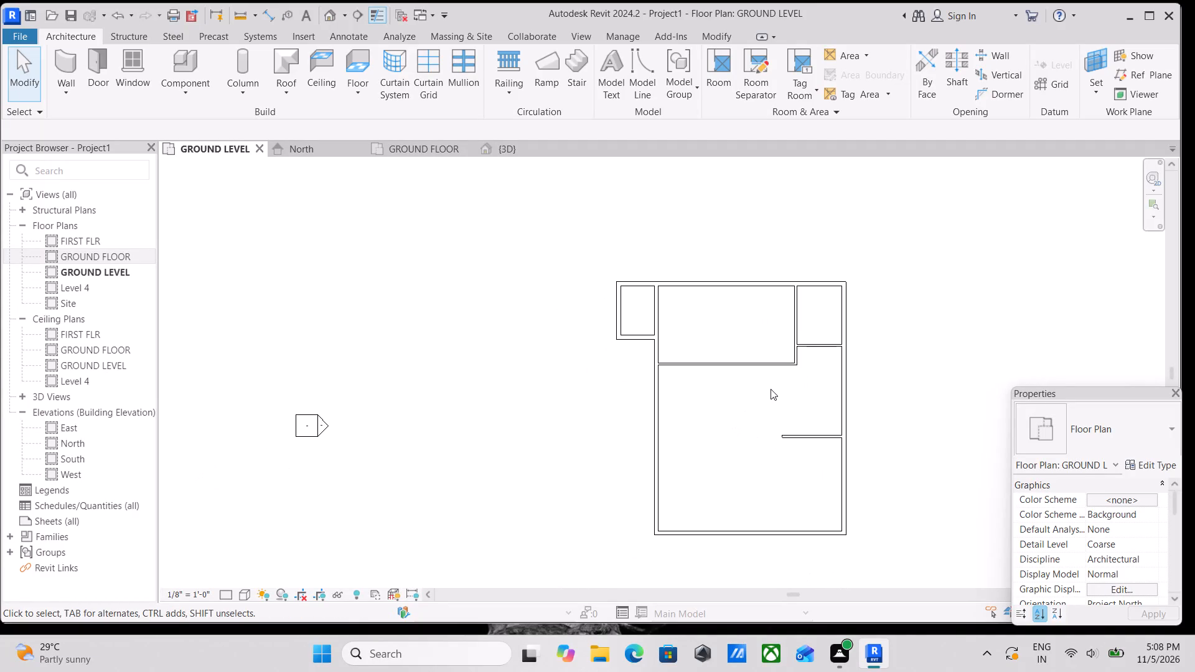
scroll(741, 420, up, 2)
scroll(751, 410, down, 2)
middle_drag(751, 410, 638, 409)
middle_drag(634, 407, 658, 472)
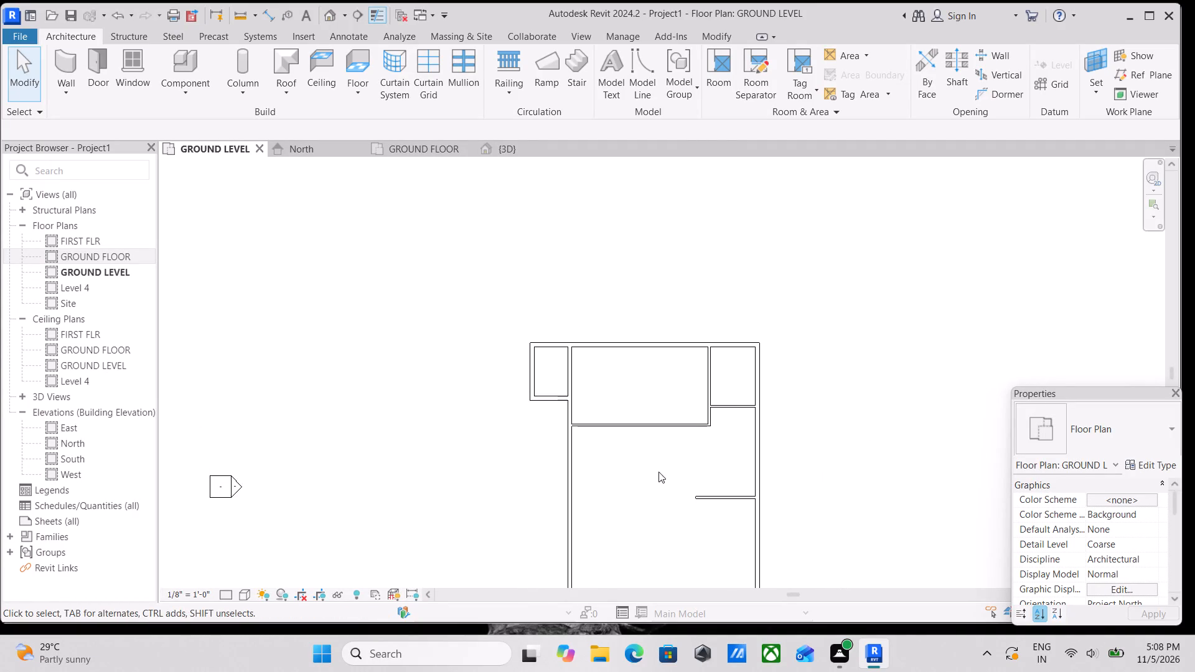
middle_drag(661, 496, 692, 422)
scroll(692, 422, up, 2)
scroll(723, 396, down, 1)
middle_drag(723, 396, 653, 416)
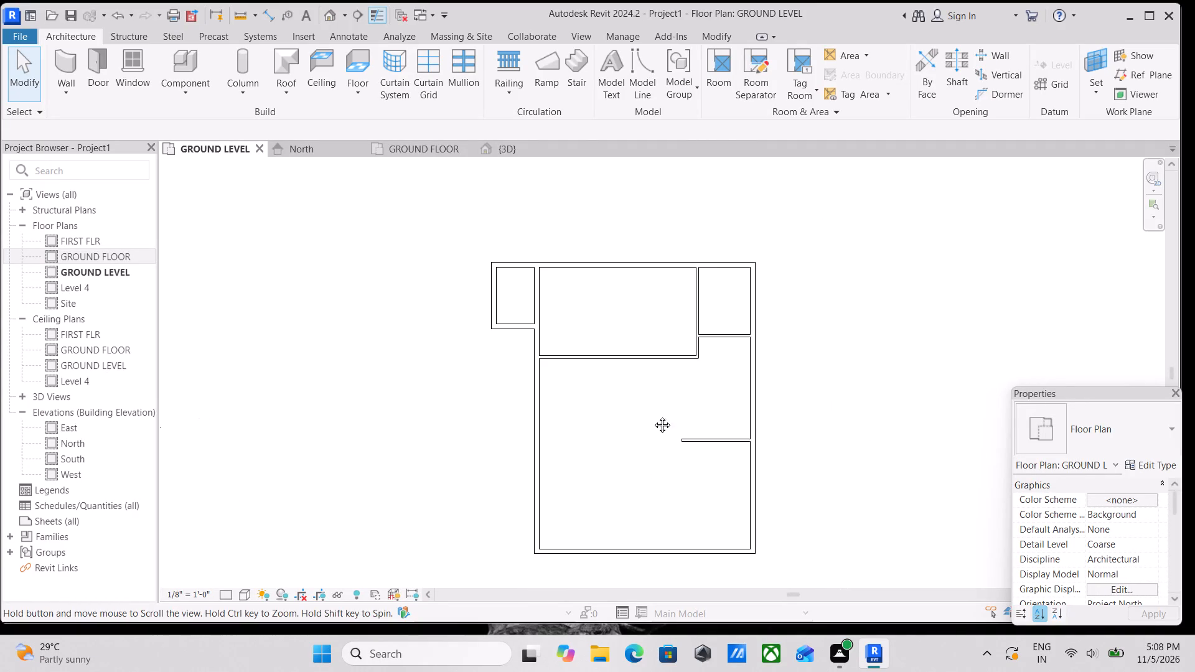
middle_drag(653, 416, 648, 416)
scroll(594, 396, up, 3)
scroll(723, 357, down, 1)
middle_drag(726, 358, 626, 396)
middle_drag(522, 342, 524, 375)
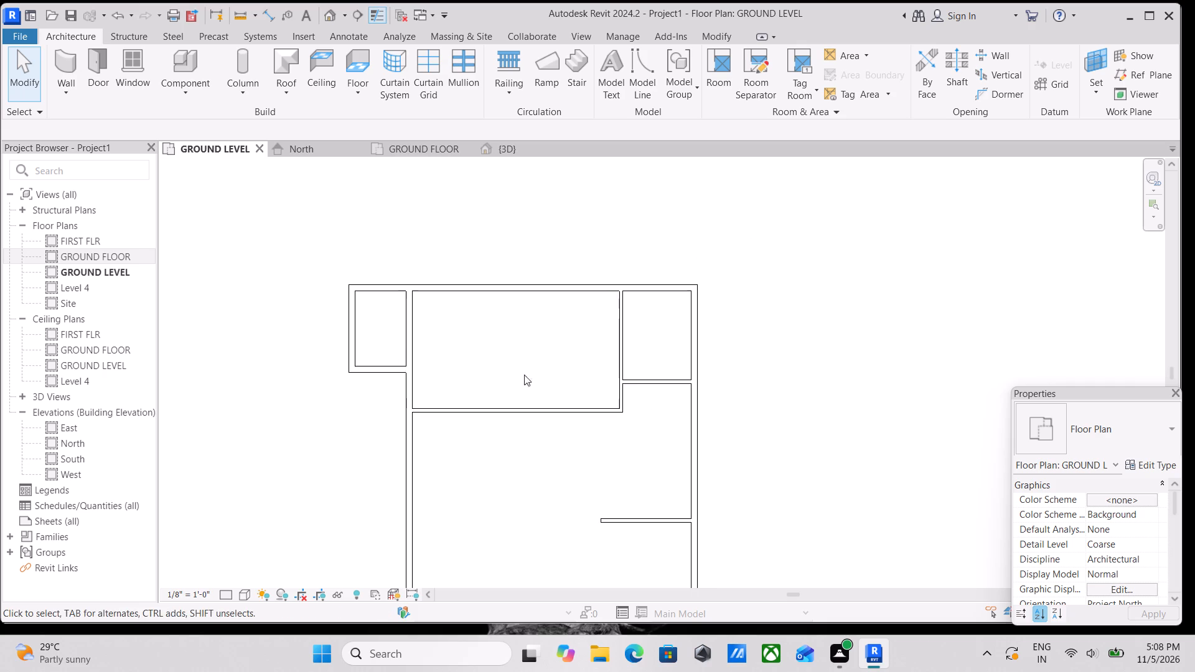
middle_drag(567, 347, 584, 376)
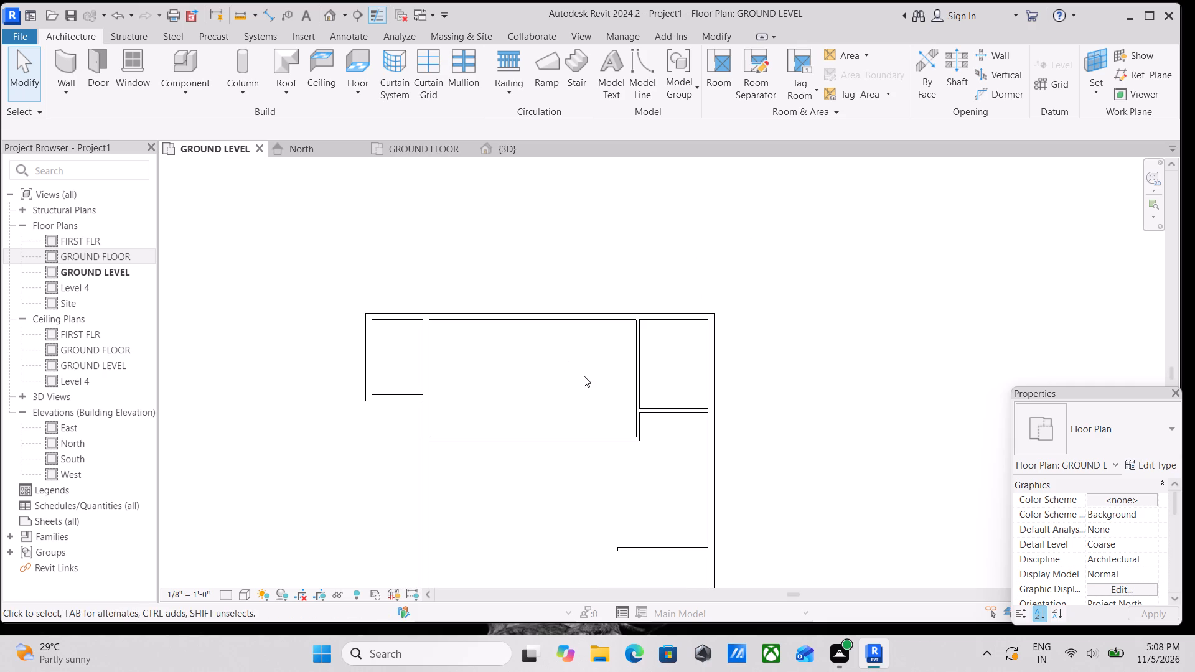
scroll(597, 372, down, 2)
scroll(609, 431, down, 1)
middle_drag(604, 435, 649, 398)
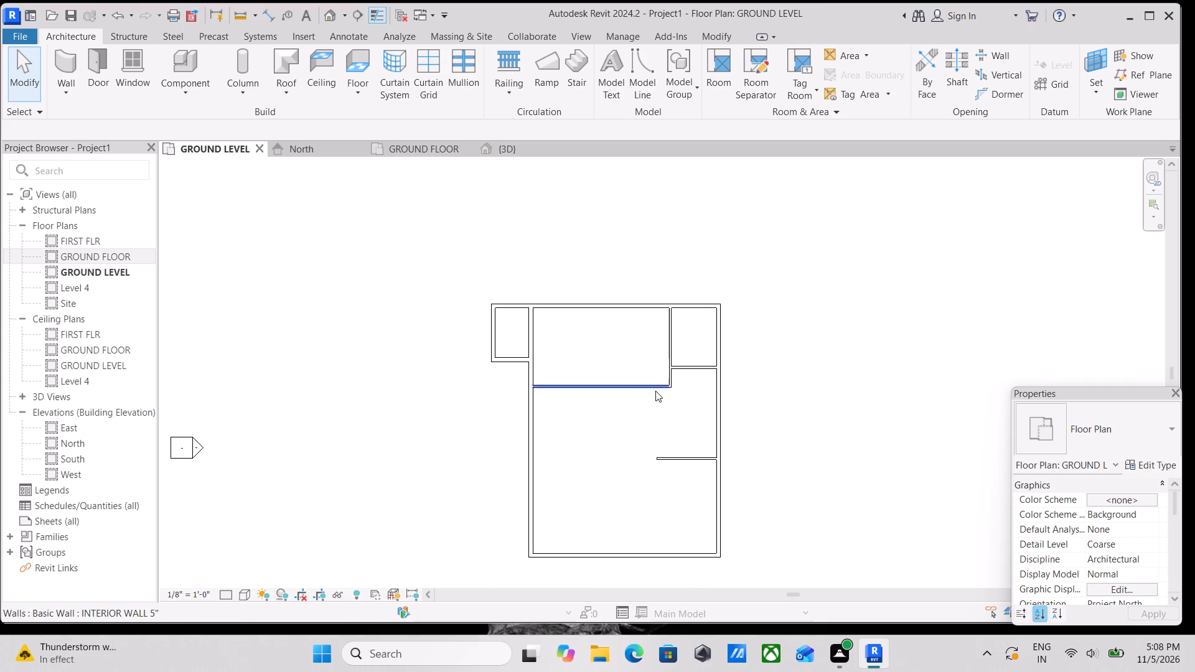
Select all INTERIOR WALL 5" instances, starting from the stub wall, together with all EXTERIOR WALL 9" instances.
click(695, 457)
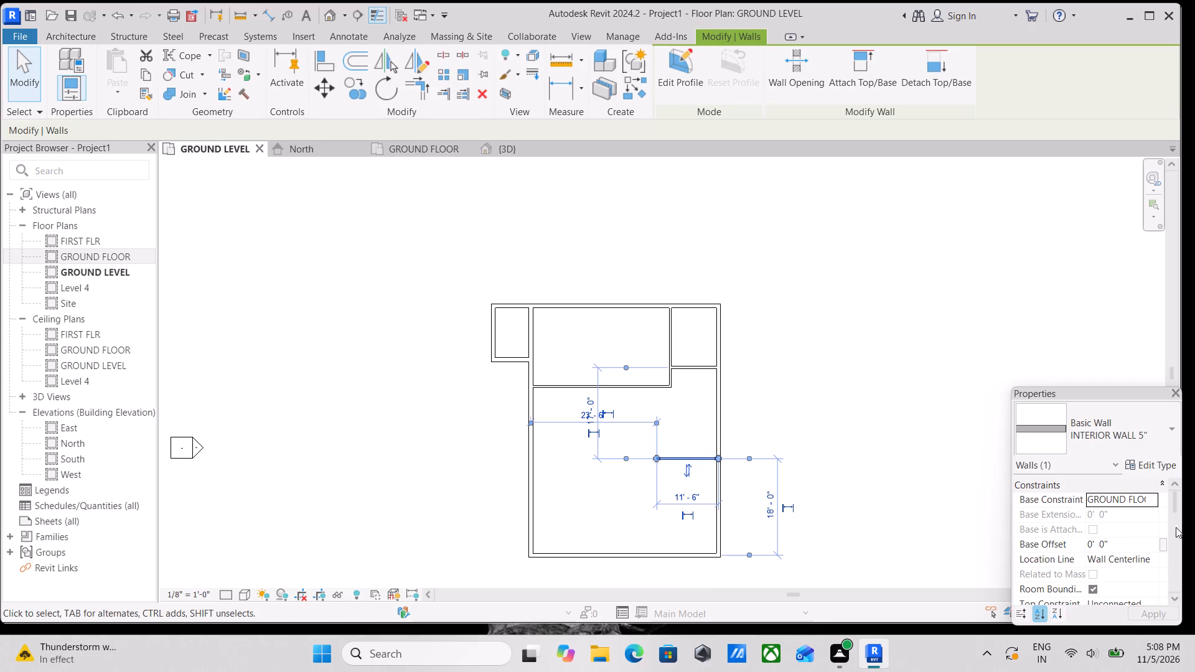
scroll(1156, 523, down, 2)
scroll(1145, 550, up, 2)
scroll(1142, 549, down, 3)
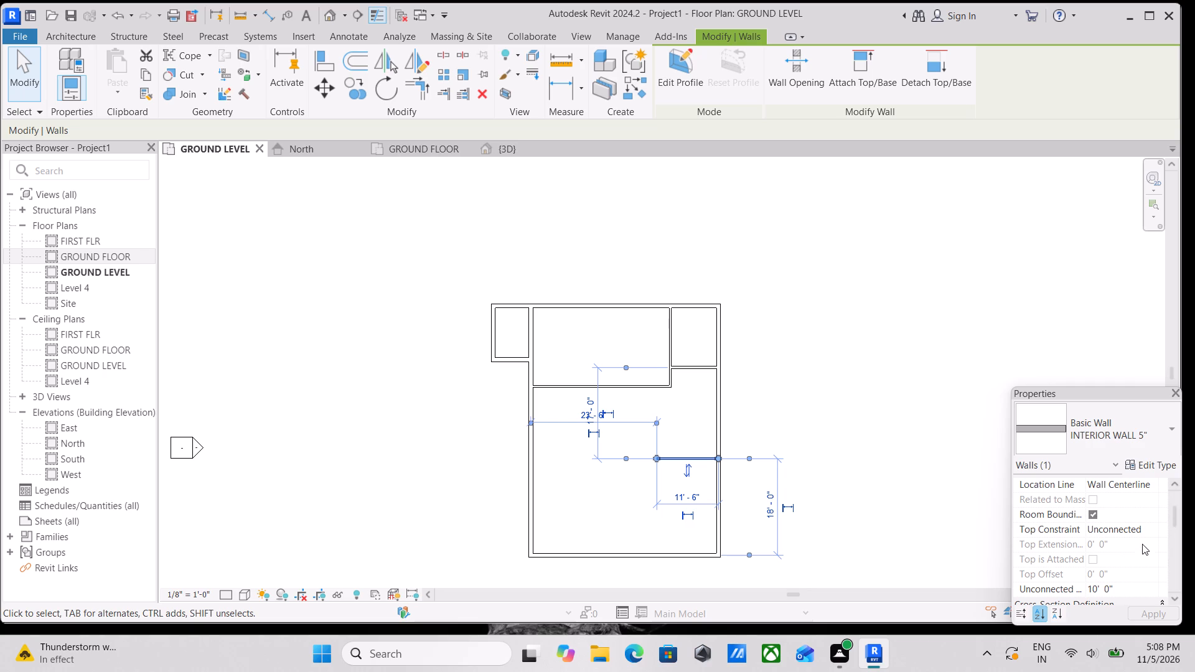
text(SA)
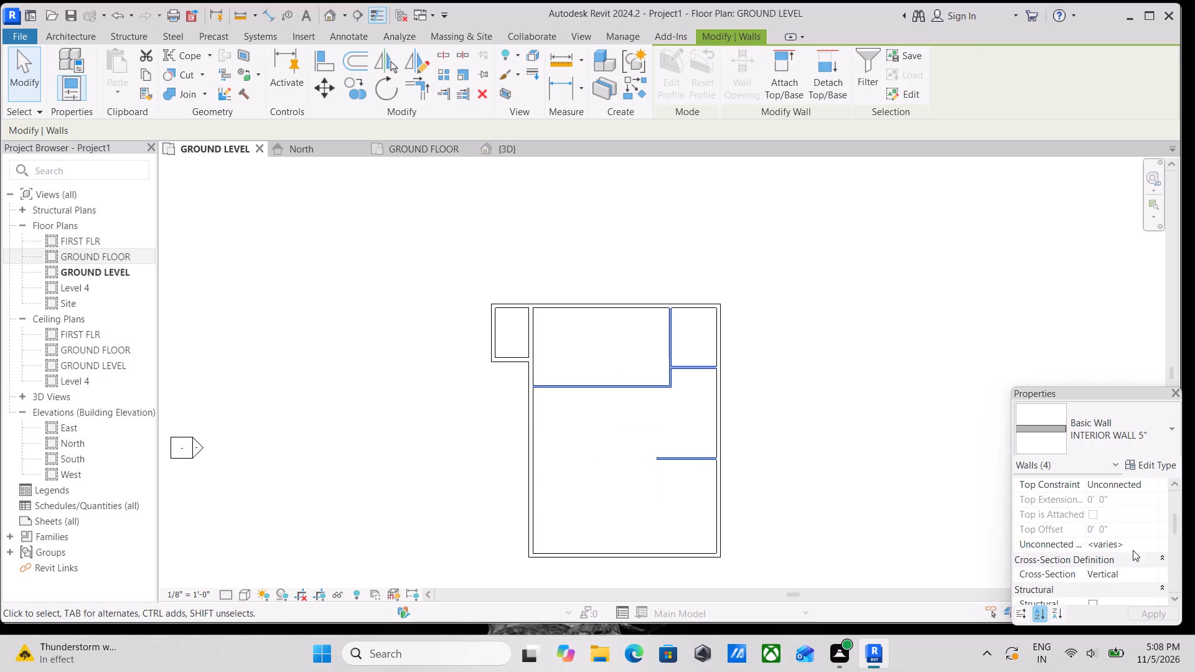
ctrl+click(721, 443)
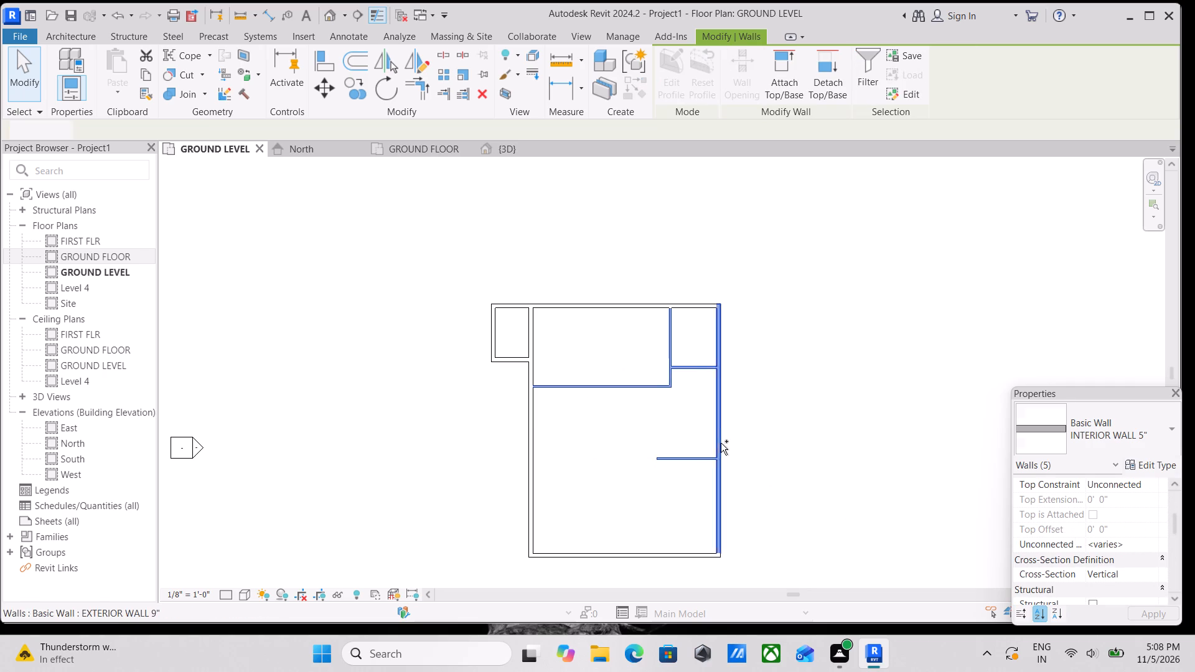
text(SA)
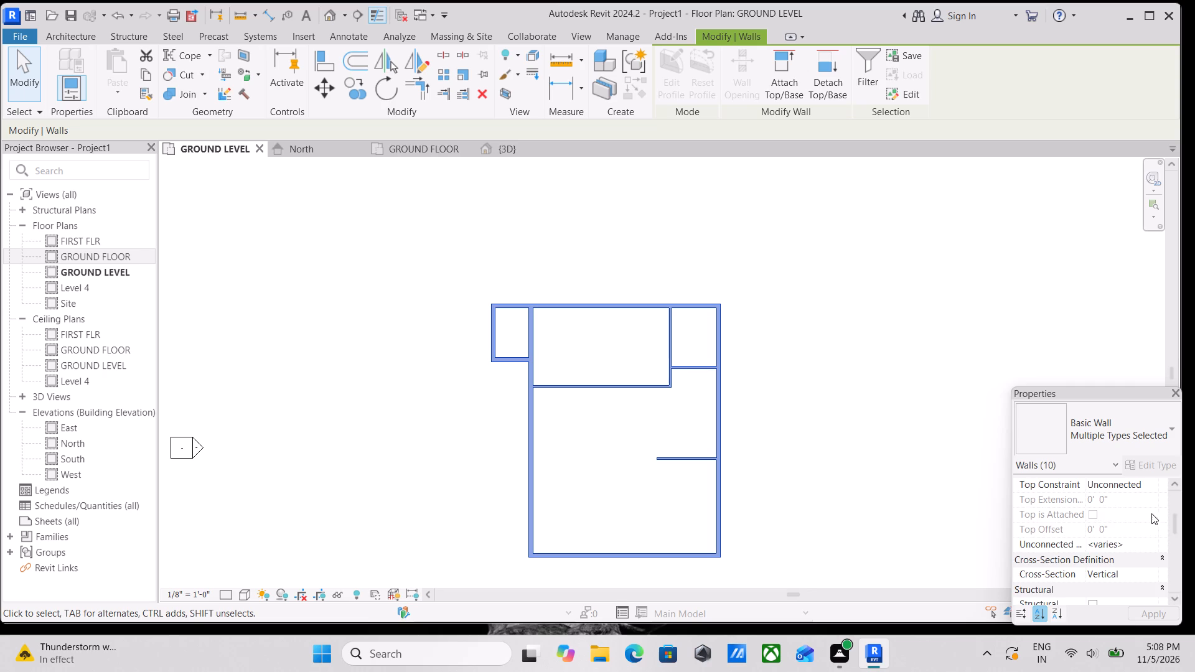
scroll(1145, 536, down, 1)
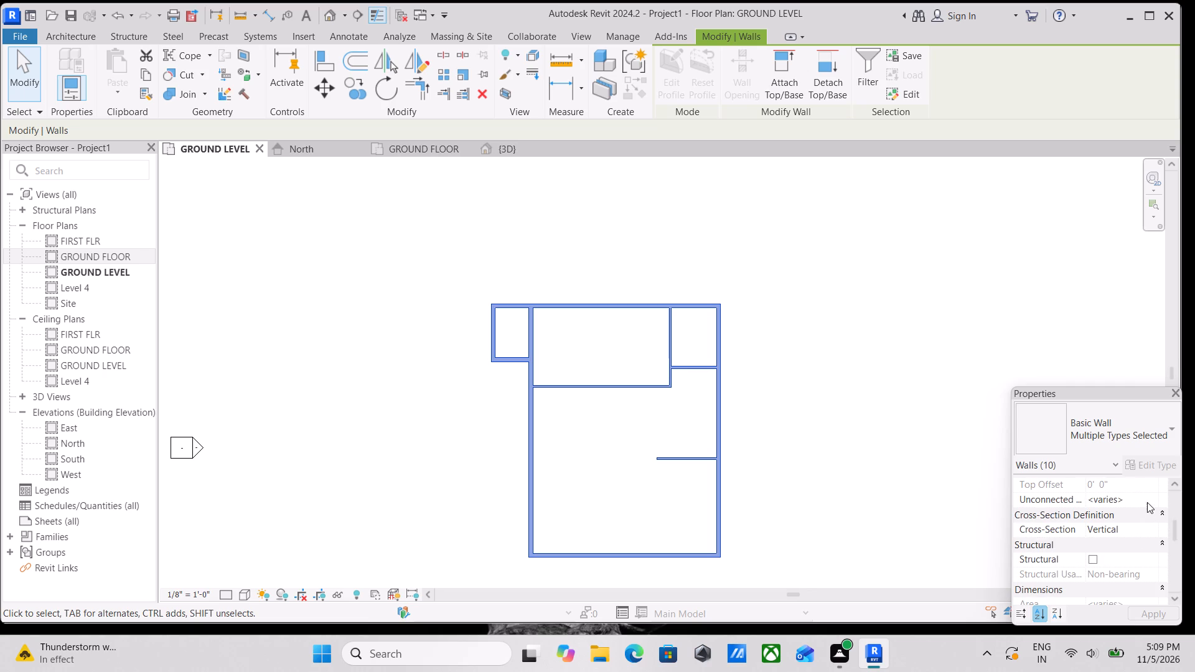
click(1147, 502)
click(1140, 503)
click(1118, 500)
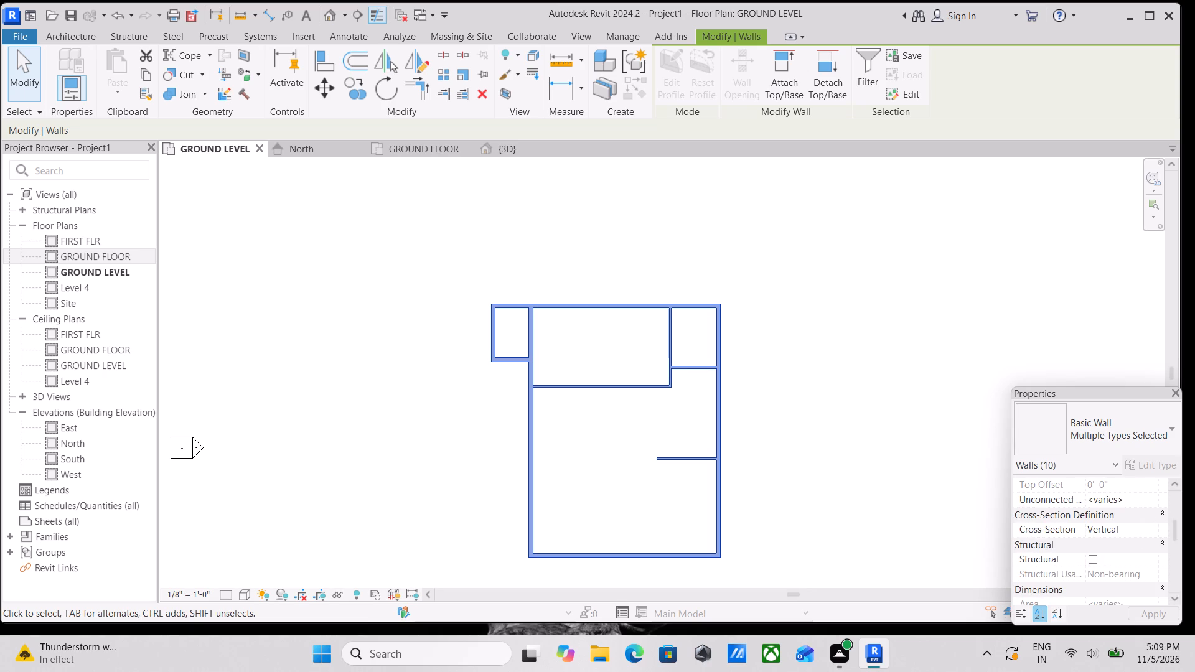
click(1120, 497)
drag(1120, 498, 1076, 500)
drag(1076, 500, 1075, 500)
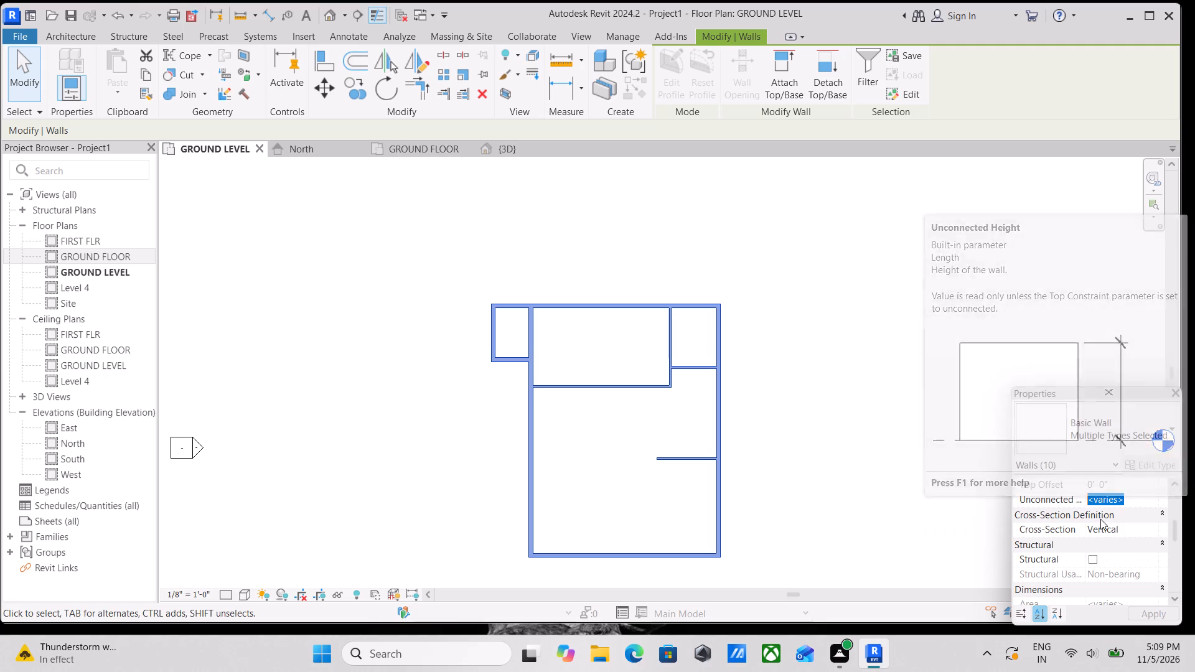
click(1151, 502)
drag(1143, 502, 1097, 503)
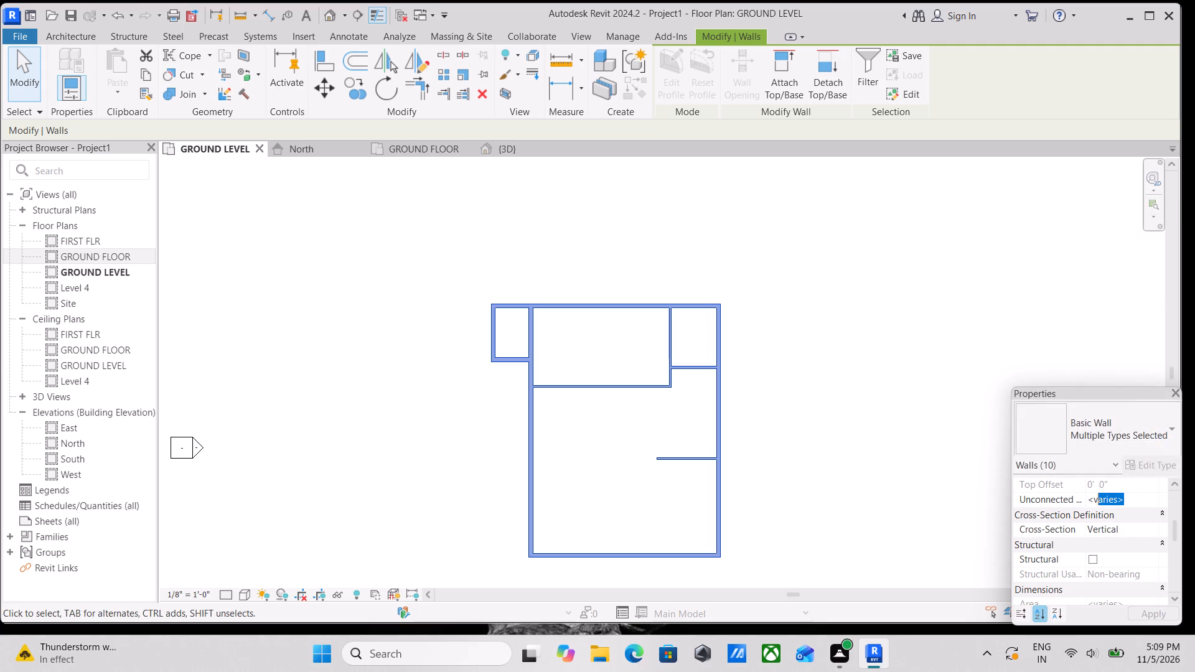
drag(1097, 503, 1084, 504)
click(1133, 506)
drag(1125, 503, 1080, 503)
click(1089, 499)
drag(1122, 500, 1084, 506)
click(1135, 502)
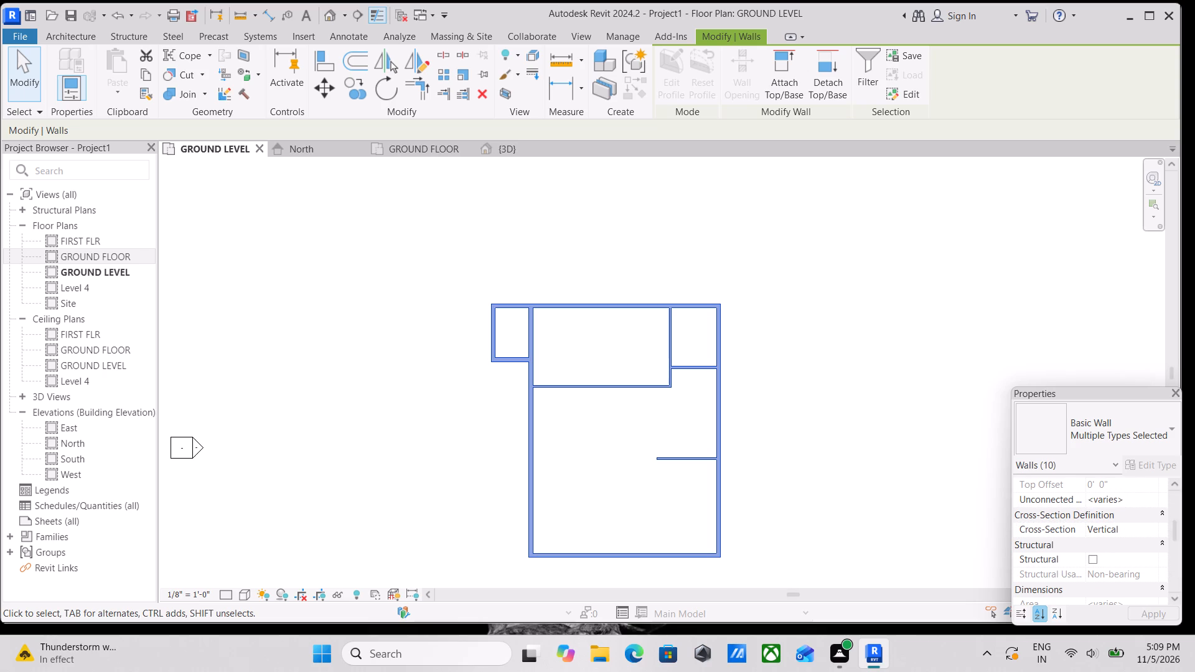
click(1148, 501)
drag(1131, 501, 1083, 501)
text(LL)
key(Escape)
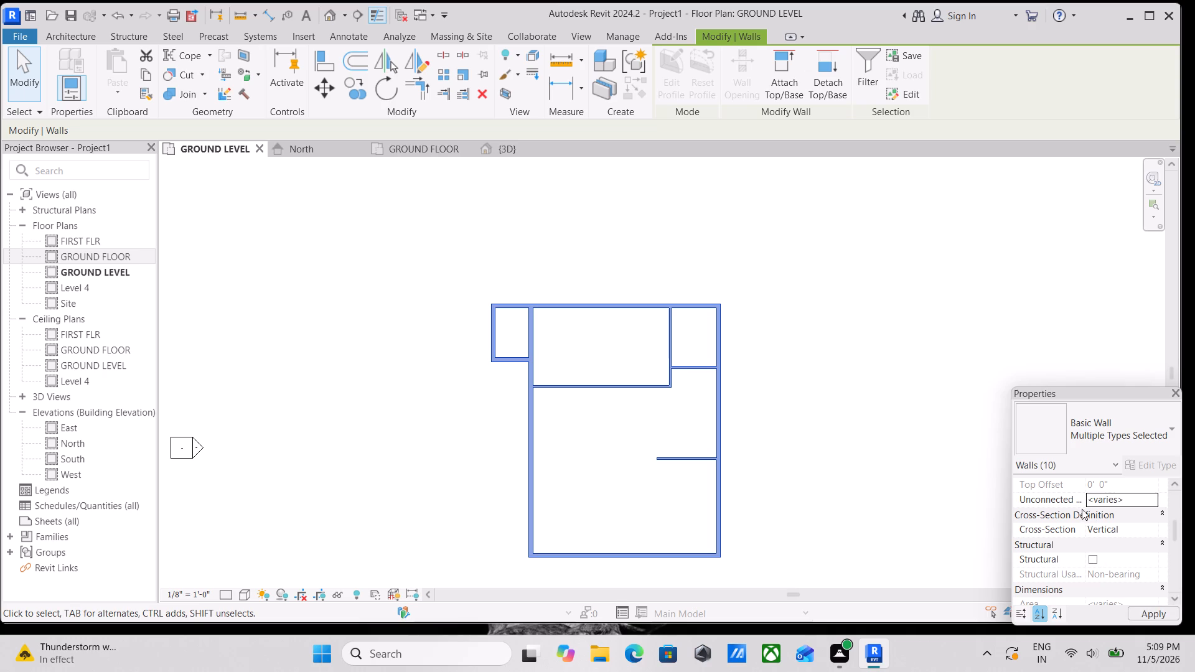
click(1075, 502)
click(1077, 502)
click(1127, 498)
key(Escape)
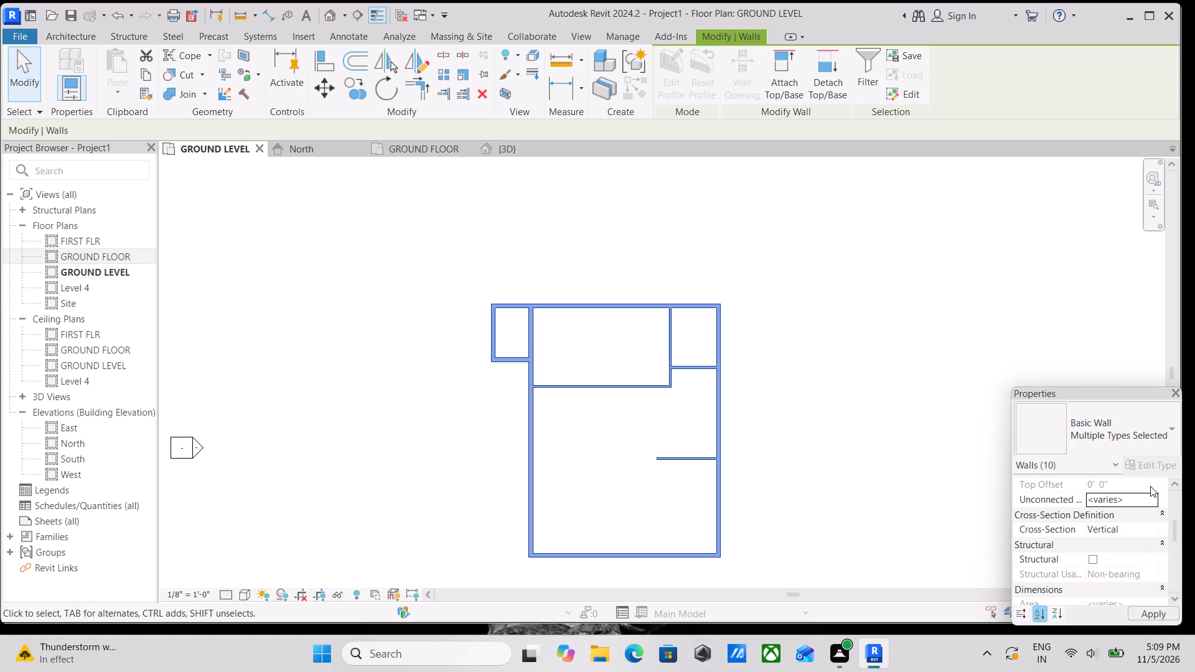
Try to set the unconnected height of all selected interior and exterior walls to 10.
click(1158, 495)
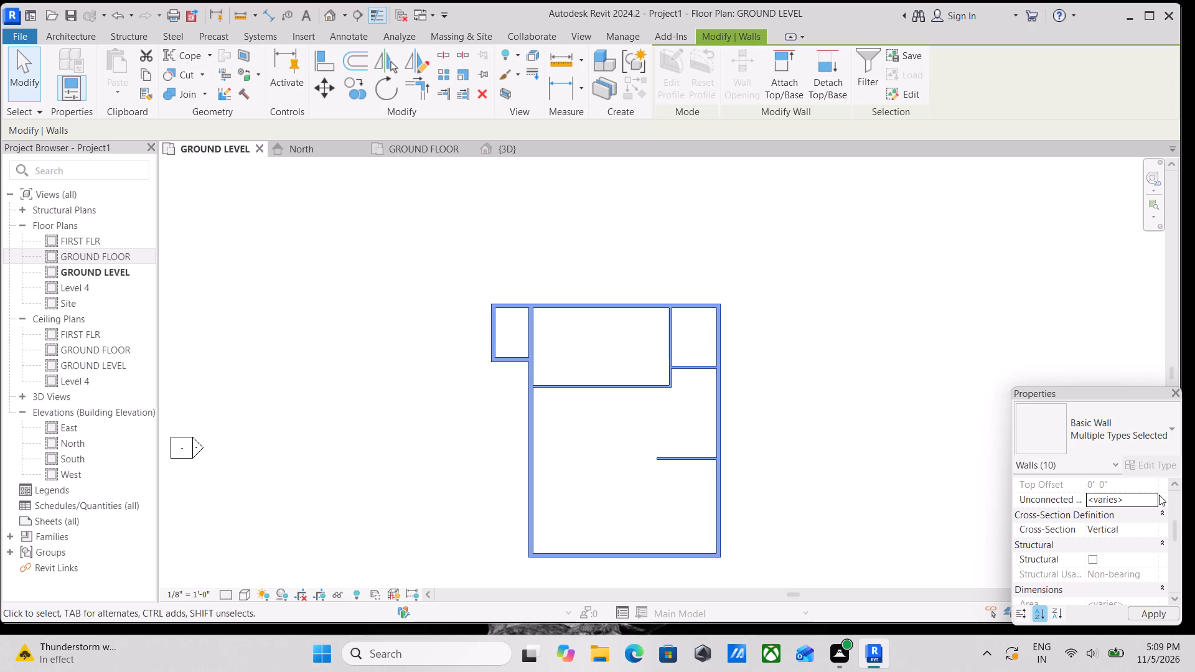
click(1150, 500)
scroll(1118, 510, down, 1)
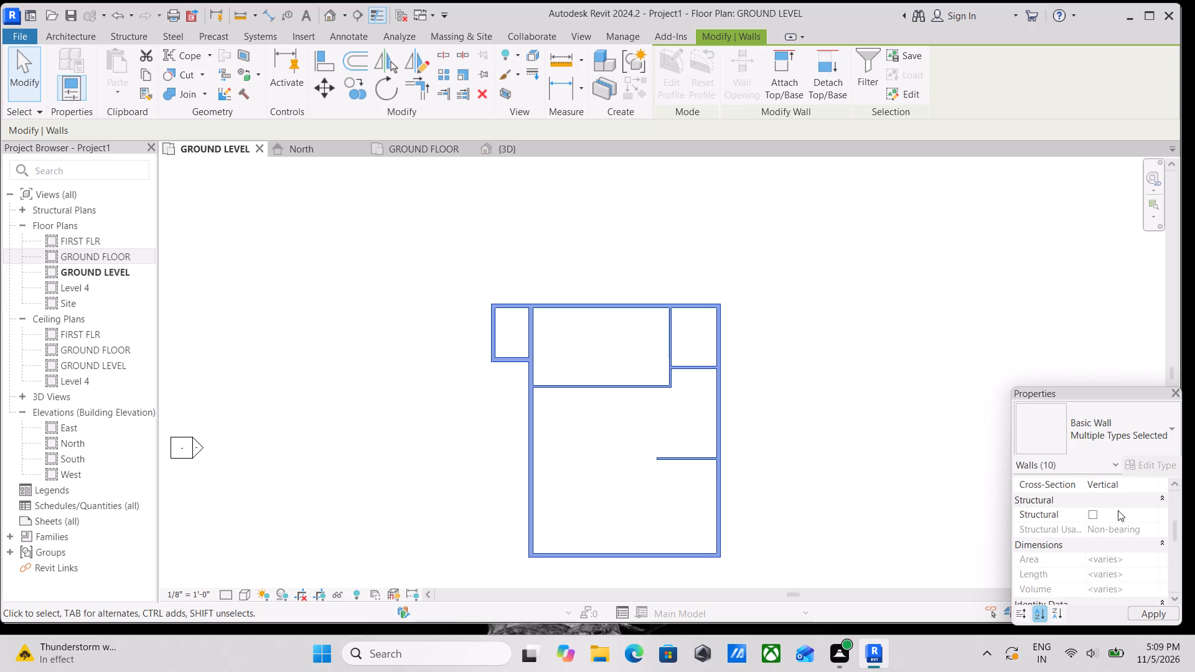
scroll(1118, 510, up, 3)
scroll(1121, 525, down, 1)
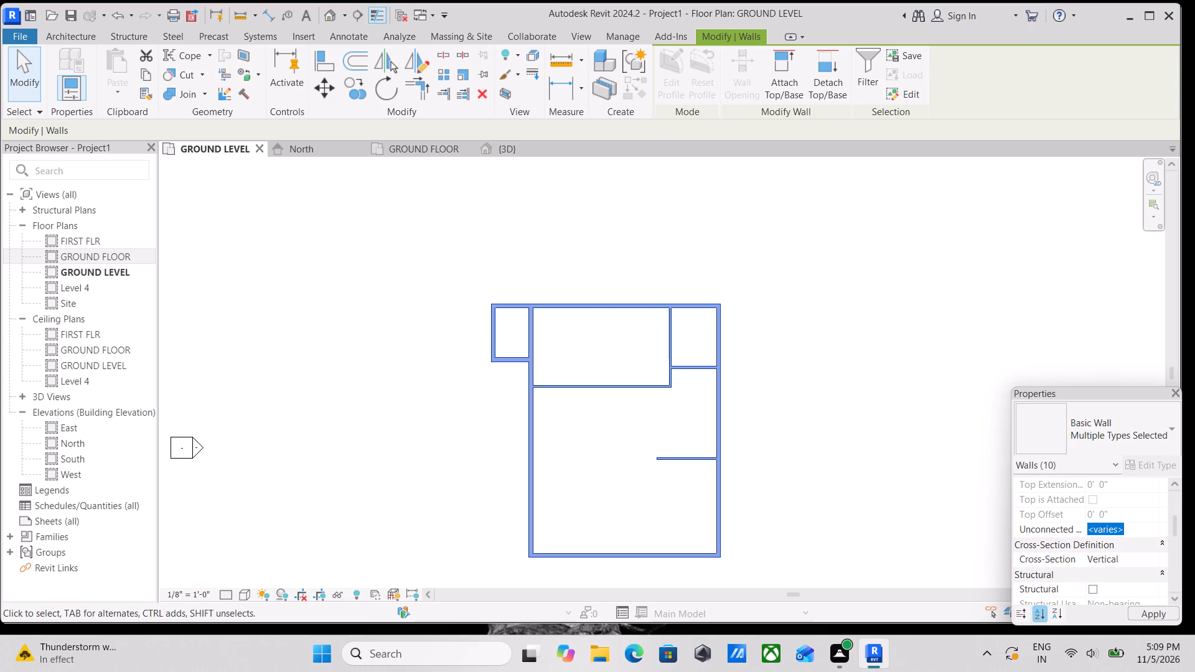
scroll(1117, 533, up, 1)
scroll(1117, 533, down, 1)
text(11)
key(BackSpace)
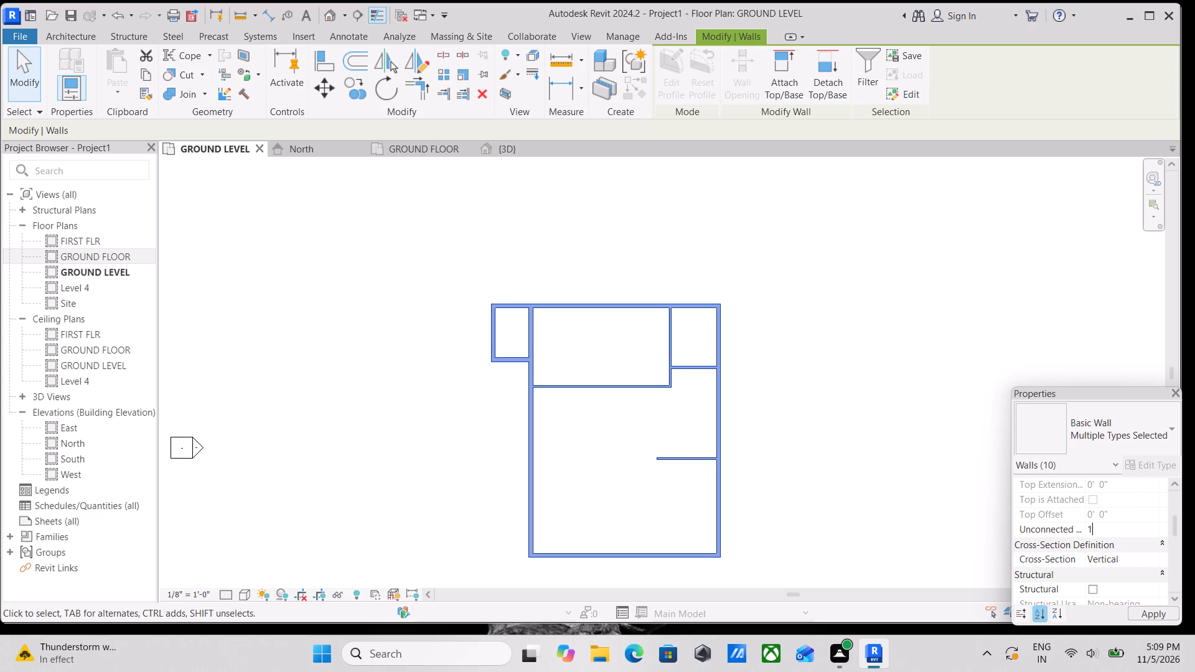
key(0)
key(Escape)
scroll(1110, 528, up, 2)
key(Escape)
Set the top constraint of all selected interior and exterior walls to Up to level: FIRST FLR.
scroll(1120, 523, up, 2)
scroll(1144, 551, down, 1)
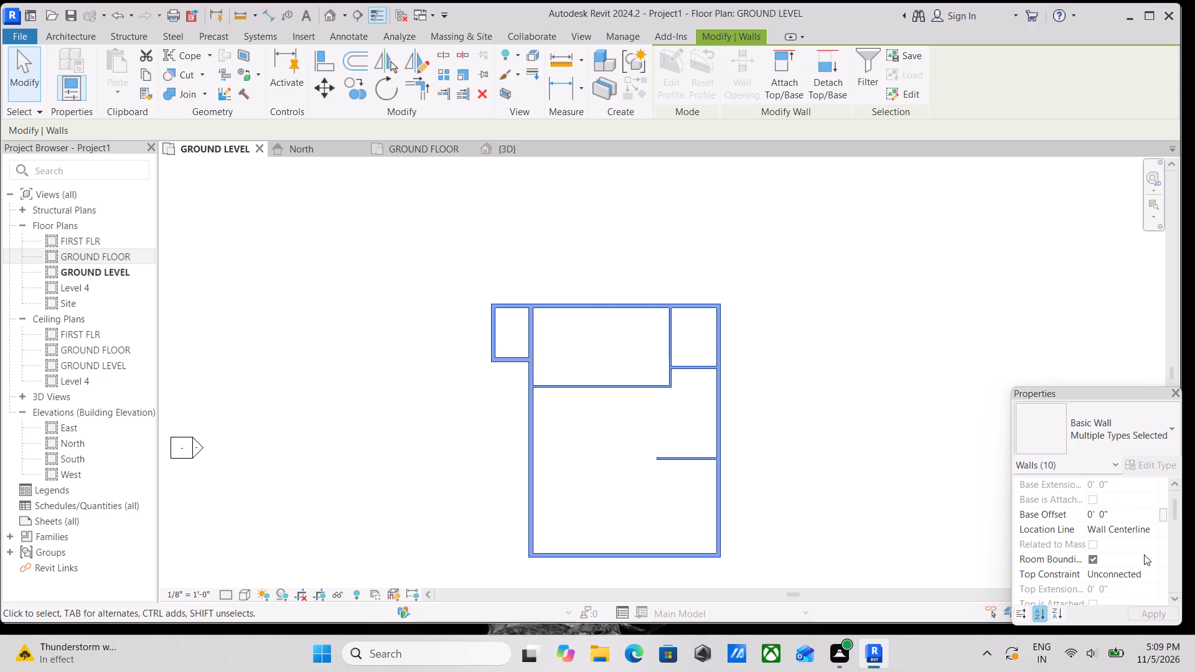
scroll(1144, 562, up, 3)
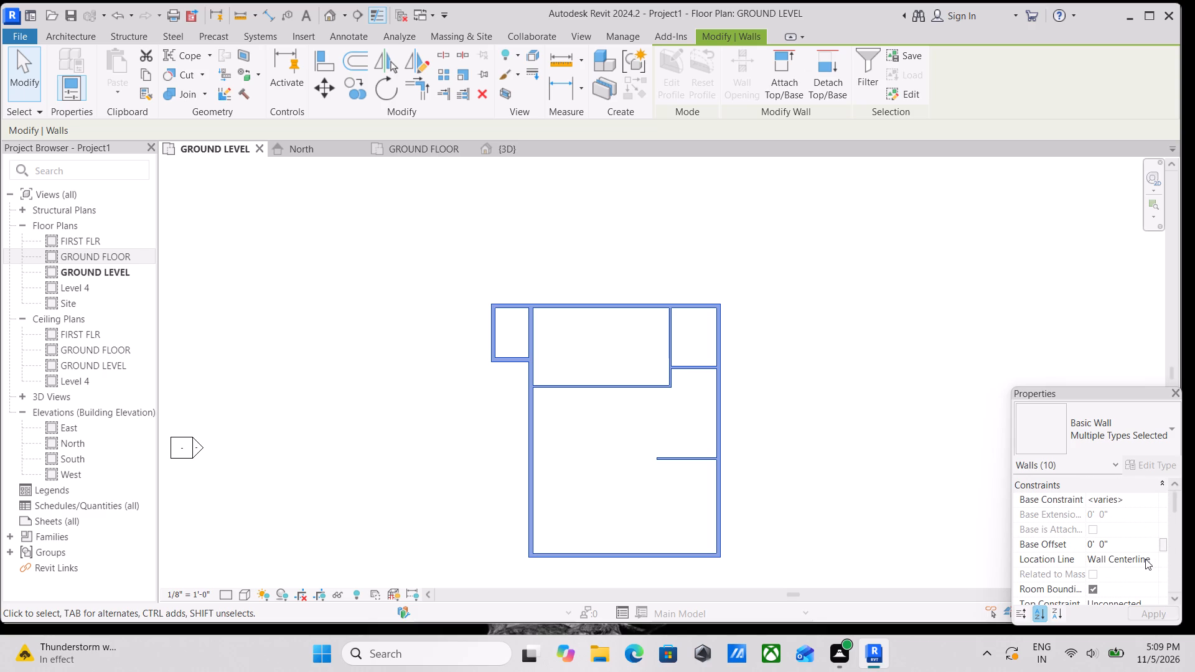
scroll(1147, 557, down, 1)
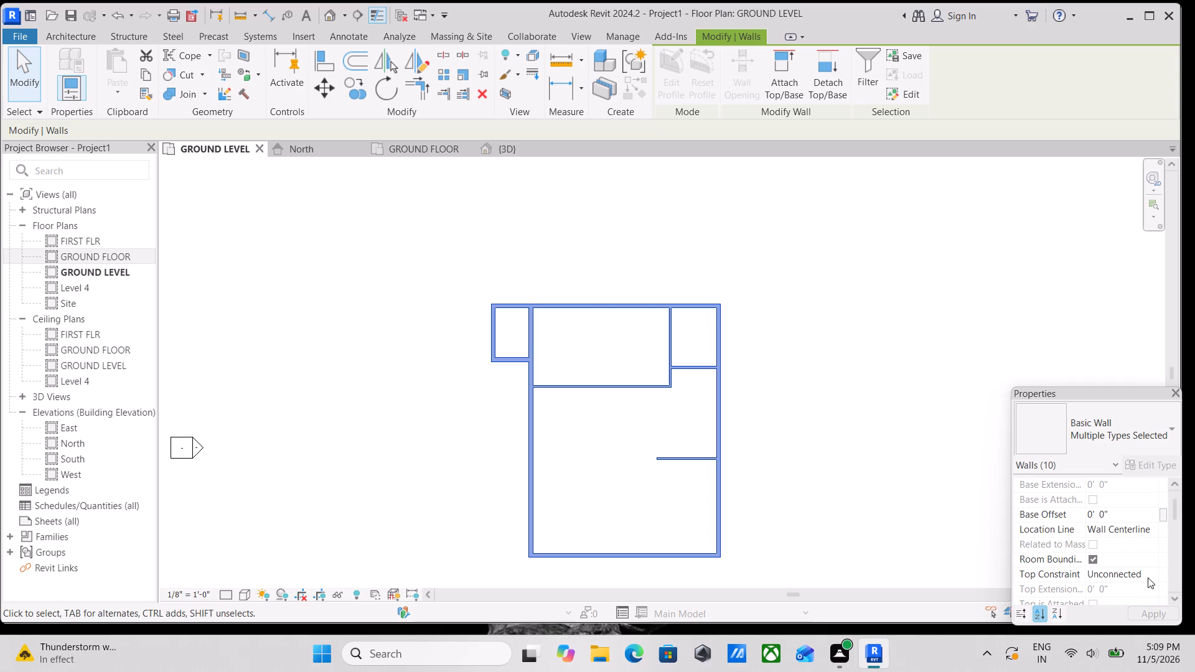
click(1158, 574)
click(1156, 573)
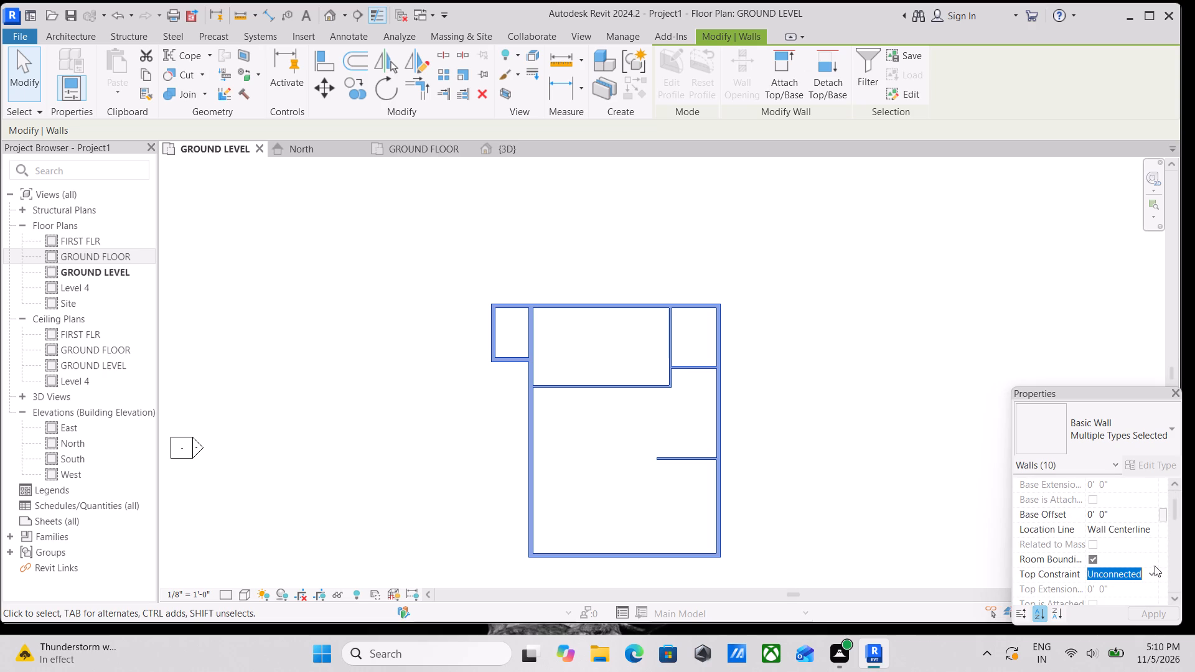
click(1106, 542)
scroll(978, 505, down, 1)
scroll(1148, 584, down, 1)
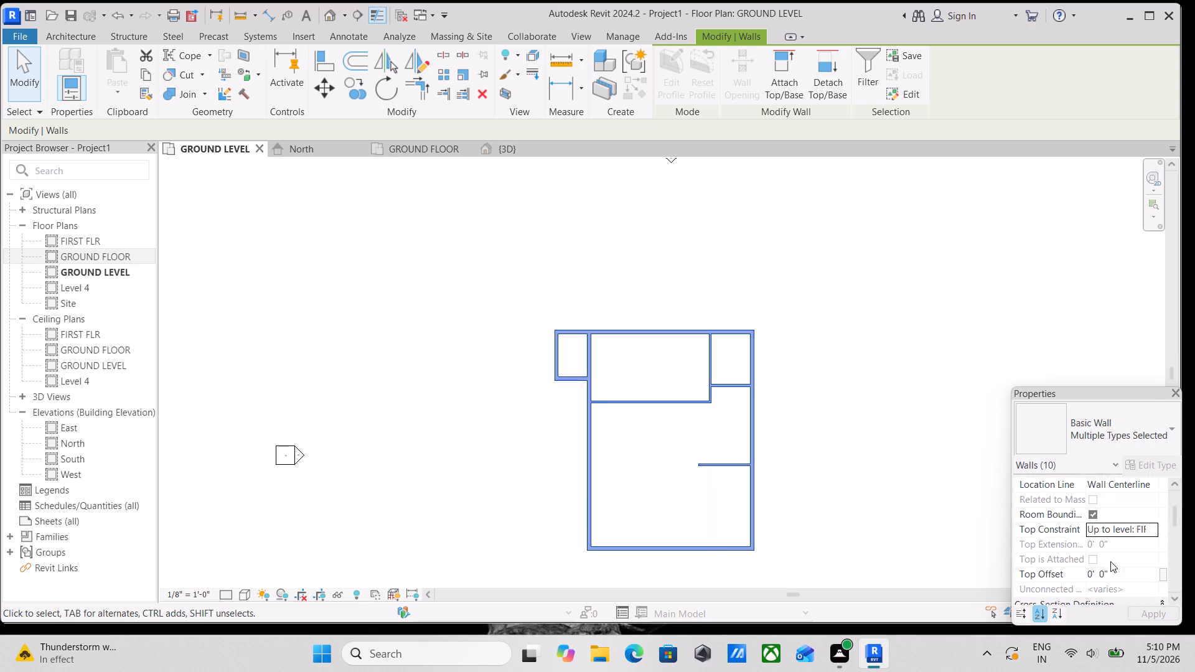
scroll(1110, 559, down, 3)
key(Escape)
scroll(741, 438, down, 1)
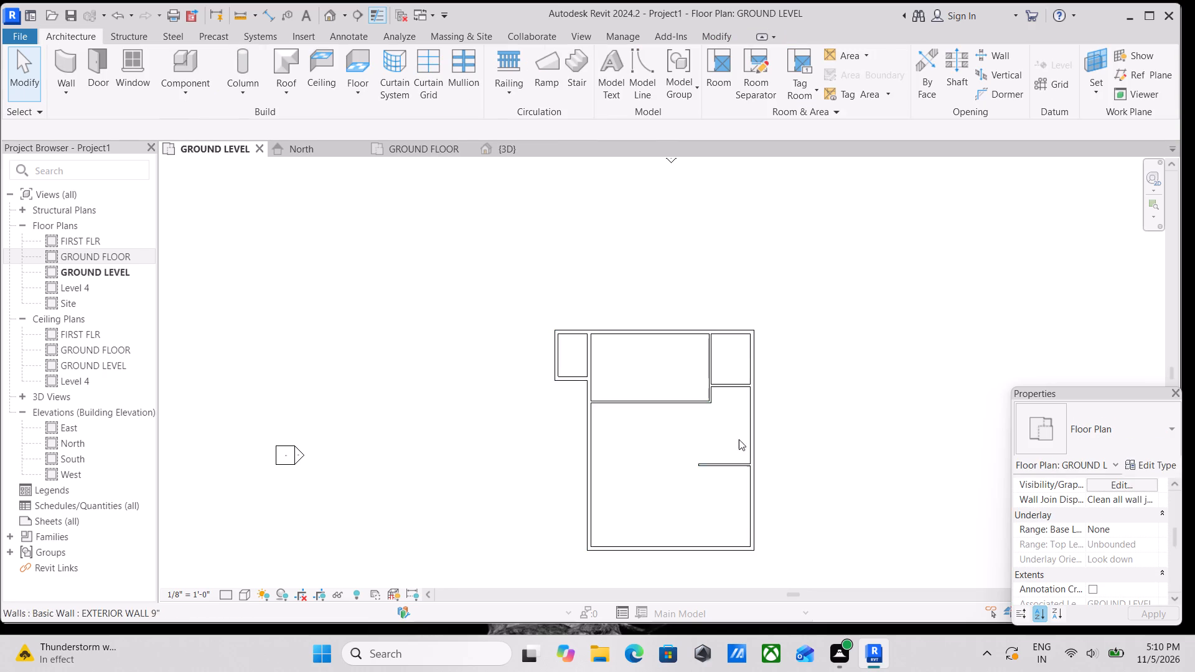
Check the walls against the levels in the North elevation, in the 3D view and in the GROUND FLOOR plan.
scroll(739, 439, down, 1)
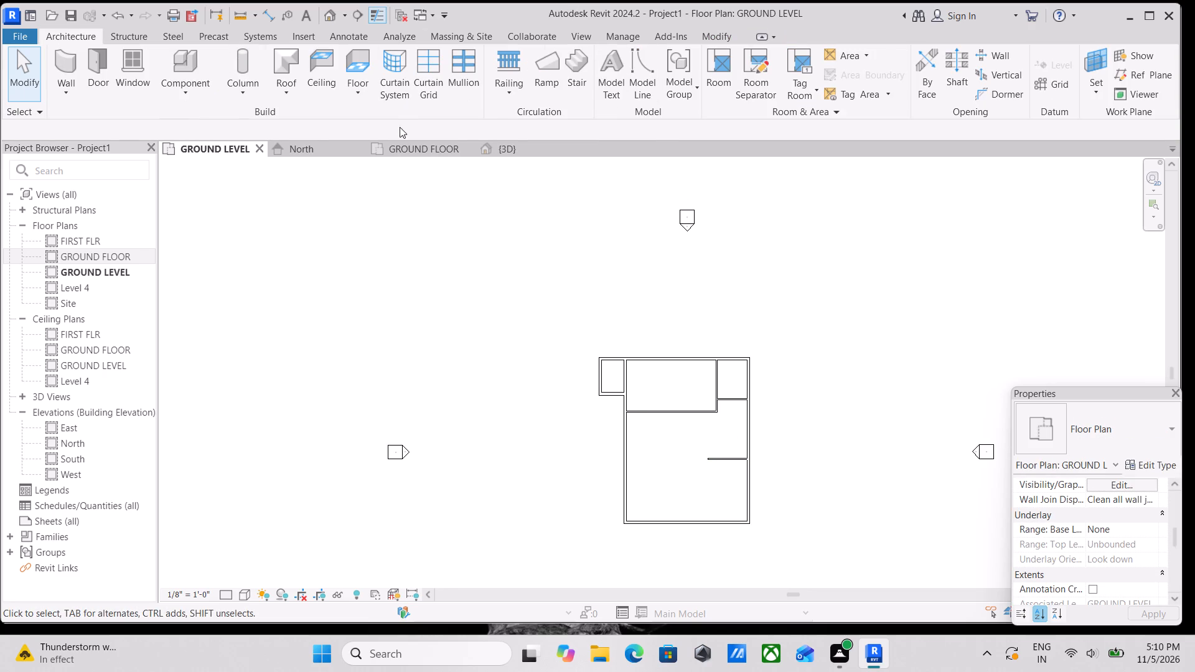
click(404, 146)
click(310, 144)
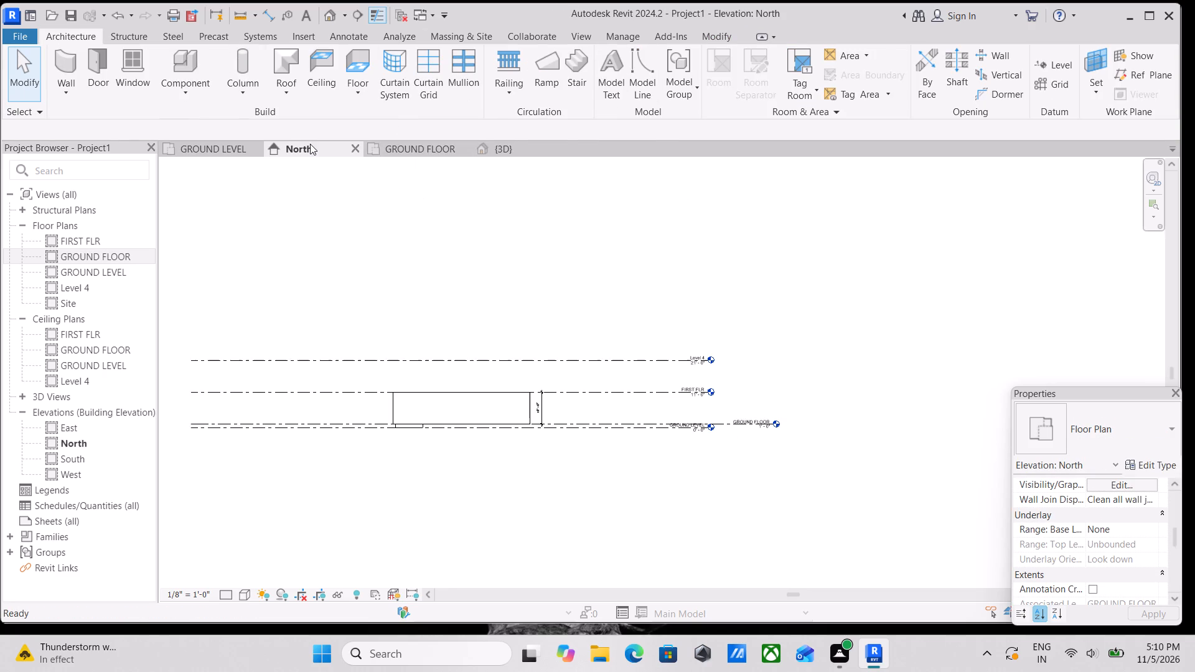
click(503, 151)
scroll(604, 313, down, 2)
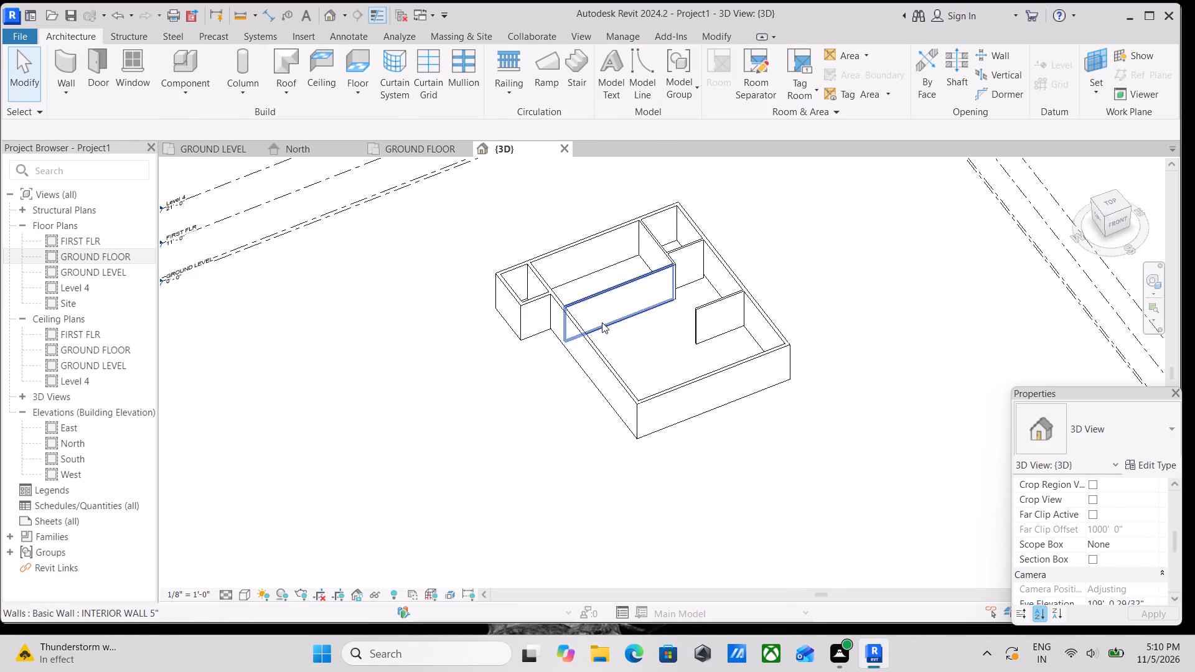
middle_drag(599, 323, 569, 369)
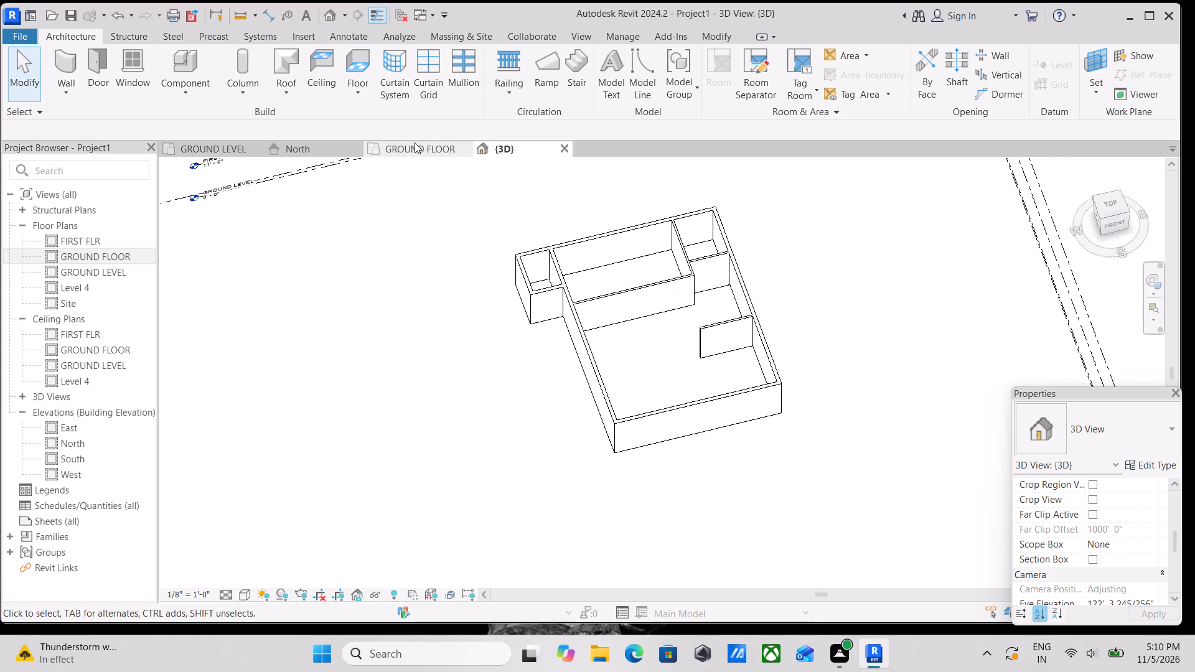
click(413, 144)
scroll(446, 220, down, 1)
middle_drag(532, 292, 622, 233)
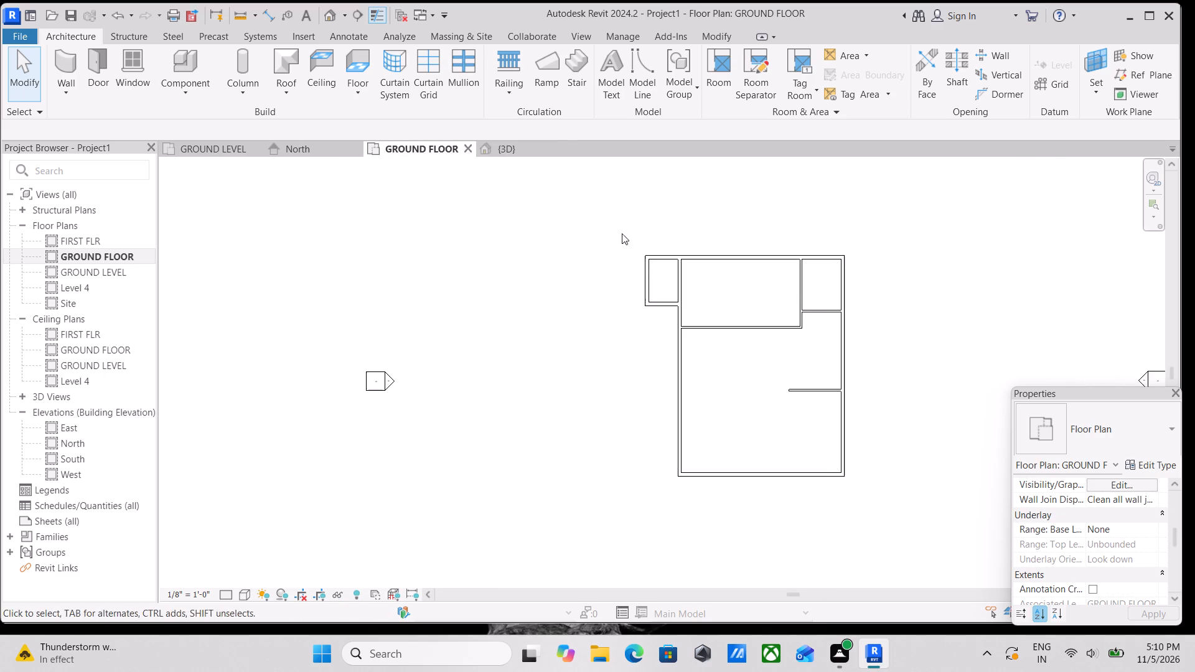
middle_drag(776, 396, 731, 417)
scroll(724, 415, up, 1)
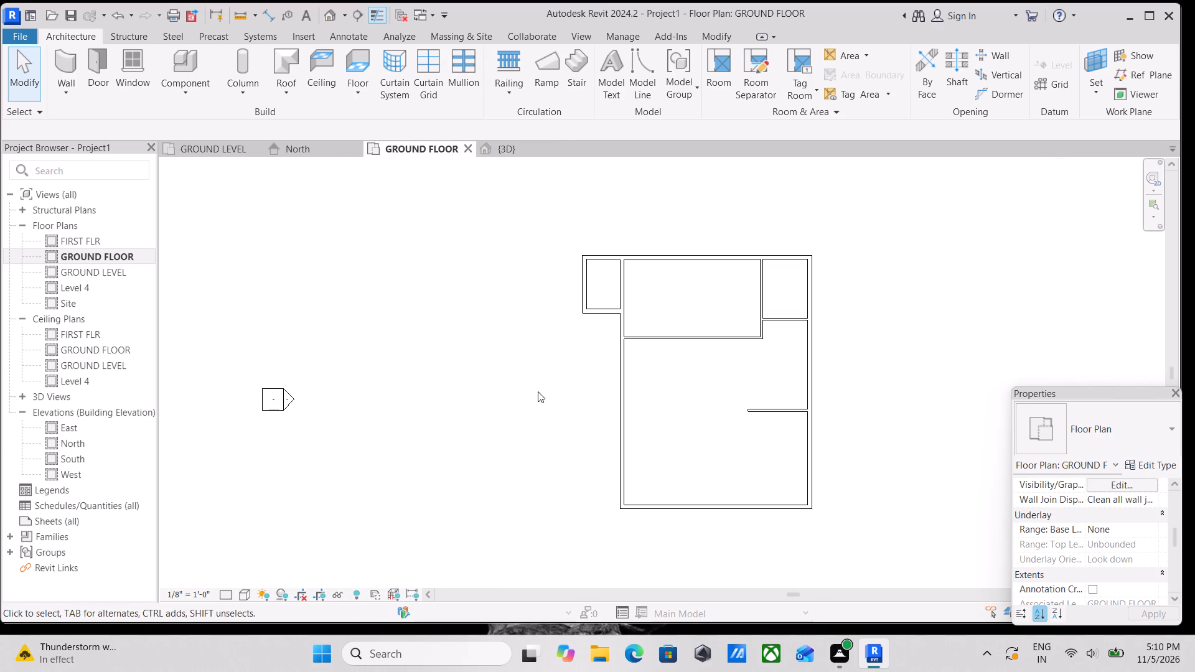
middle_drag(546, 403, 553, 425)
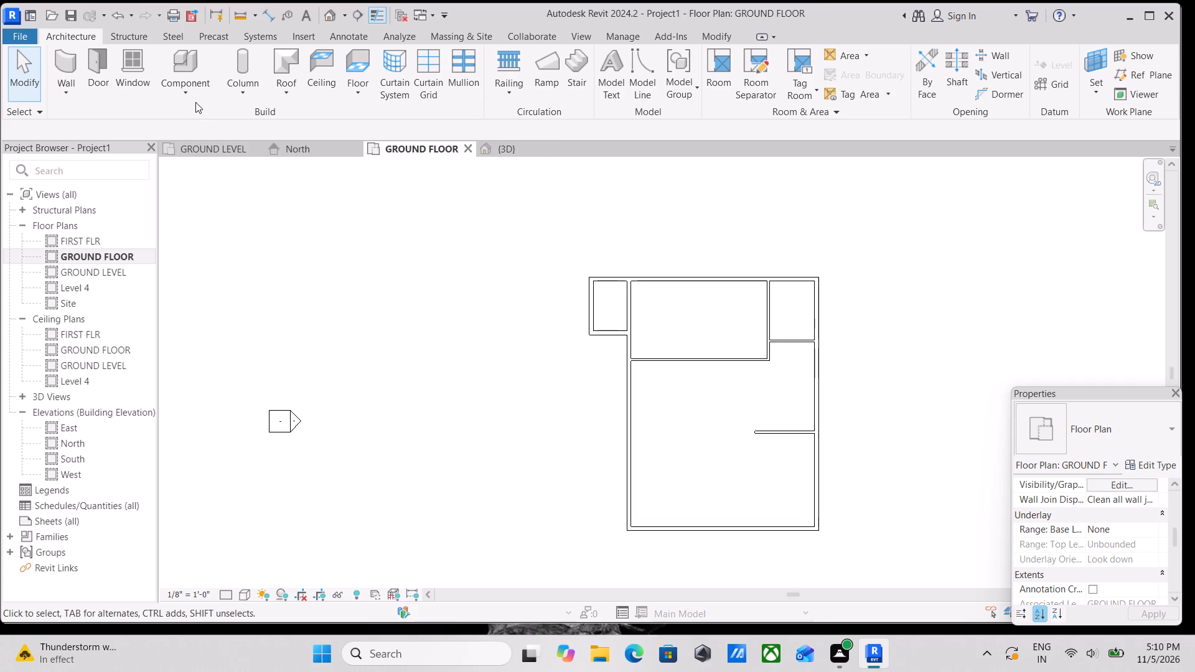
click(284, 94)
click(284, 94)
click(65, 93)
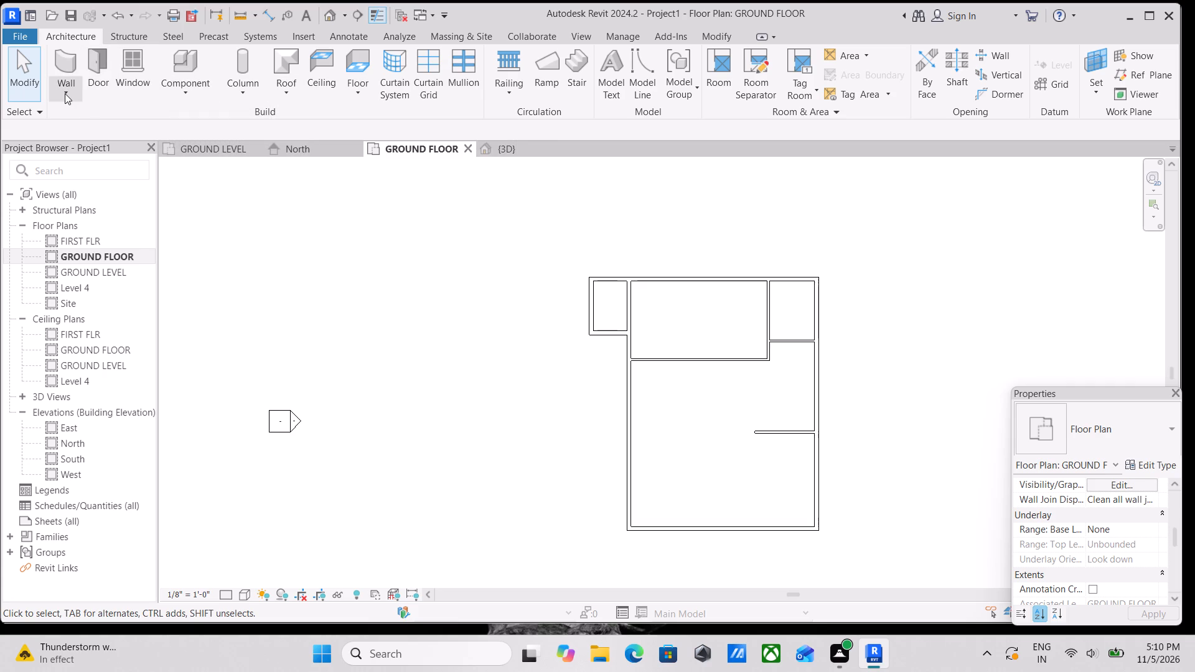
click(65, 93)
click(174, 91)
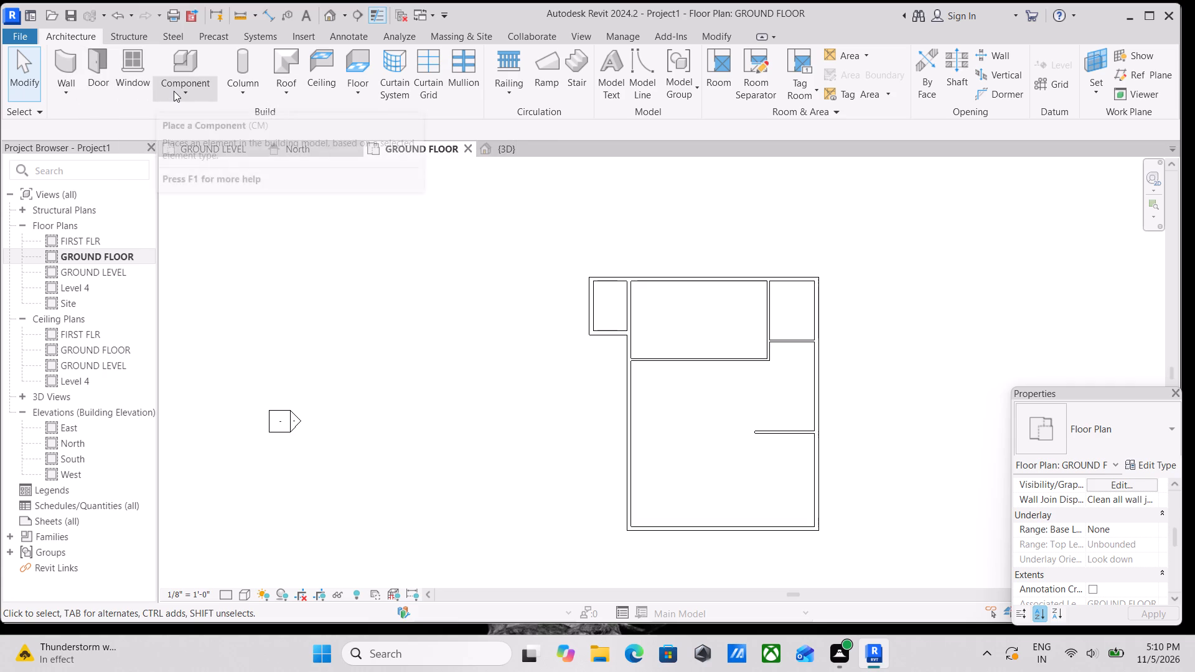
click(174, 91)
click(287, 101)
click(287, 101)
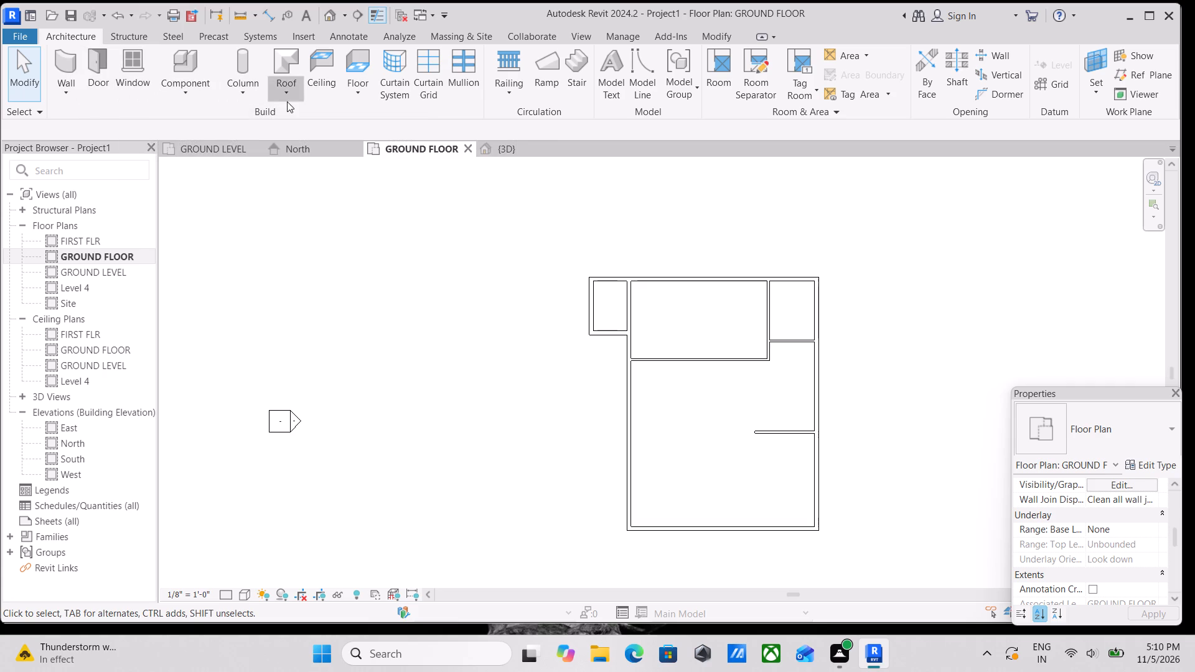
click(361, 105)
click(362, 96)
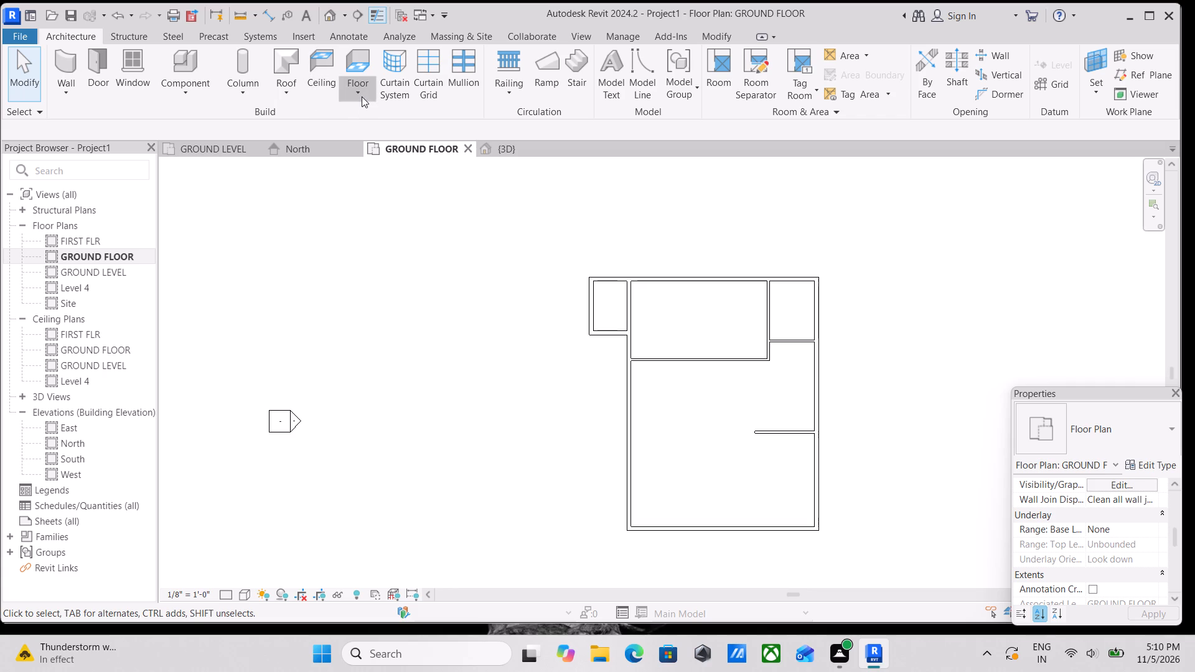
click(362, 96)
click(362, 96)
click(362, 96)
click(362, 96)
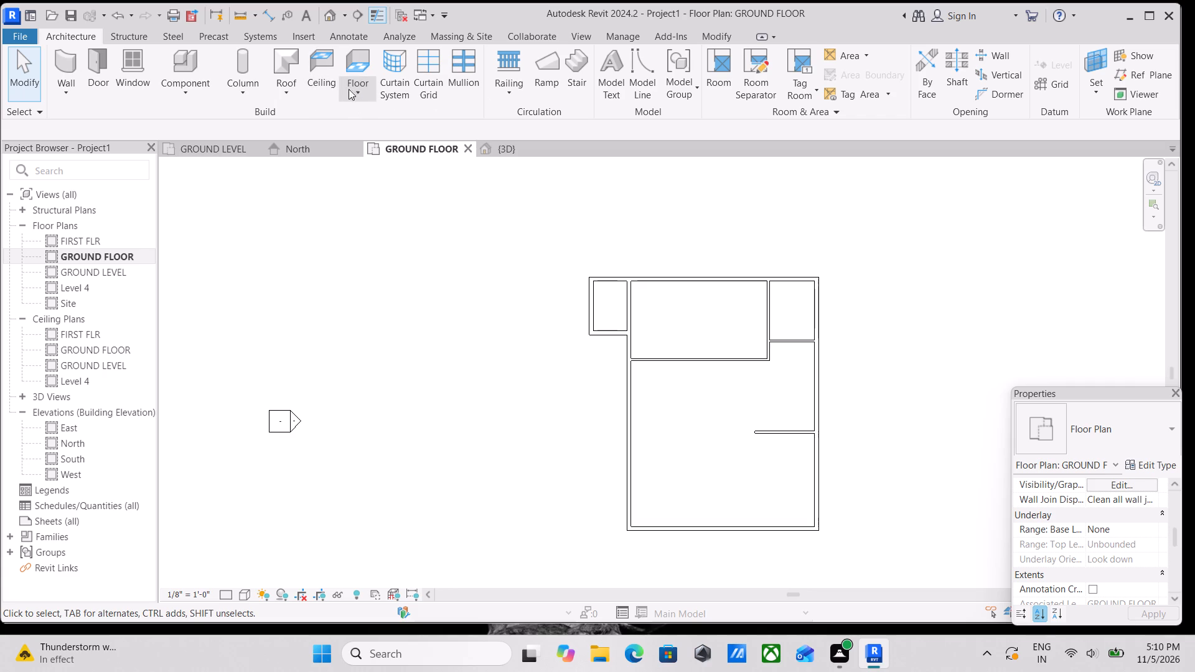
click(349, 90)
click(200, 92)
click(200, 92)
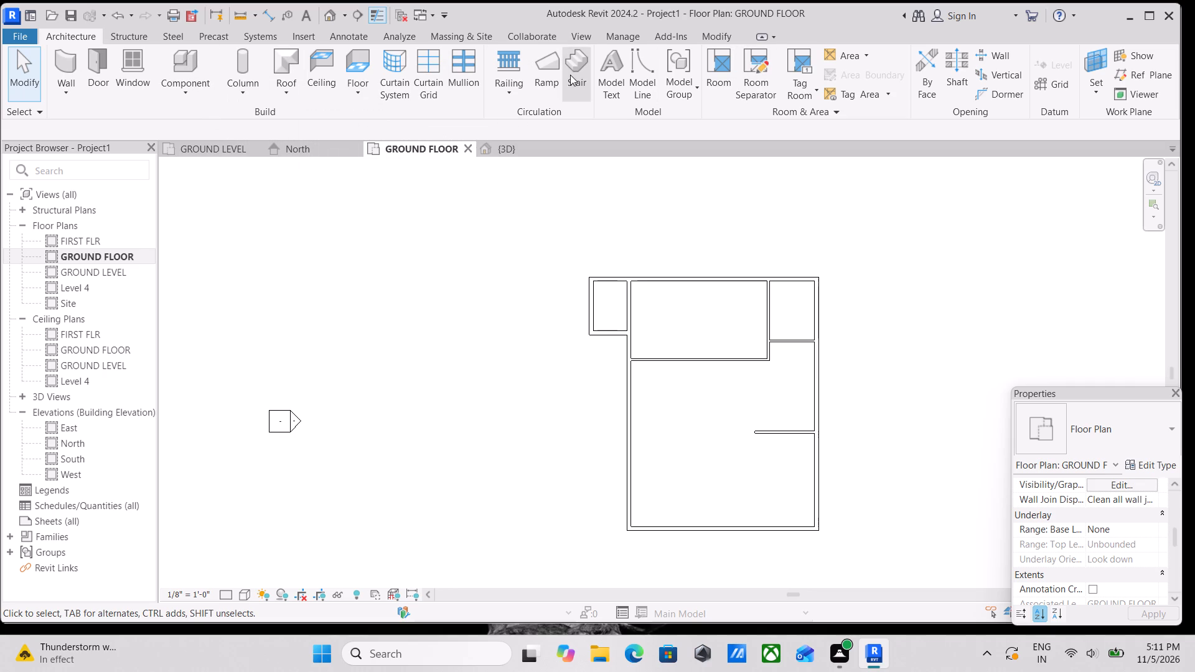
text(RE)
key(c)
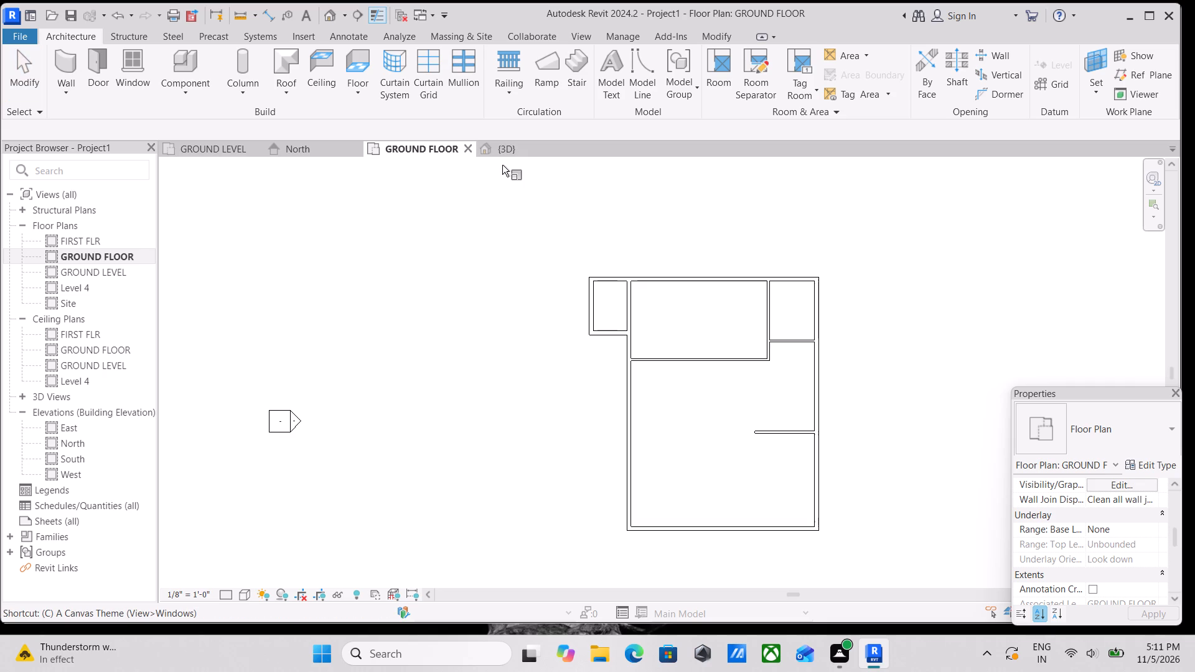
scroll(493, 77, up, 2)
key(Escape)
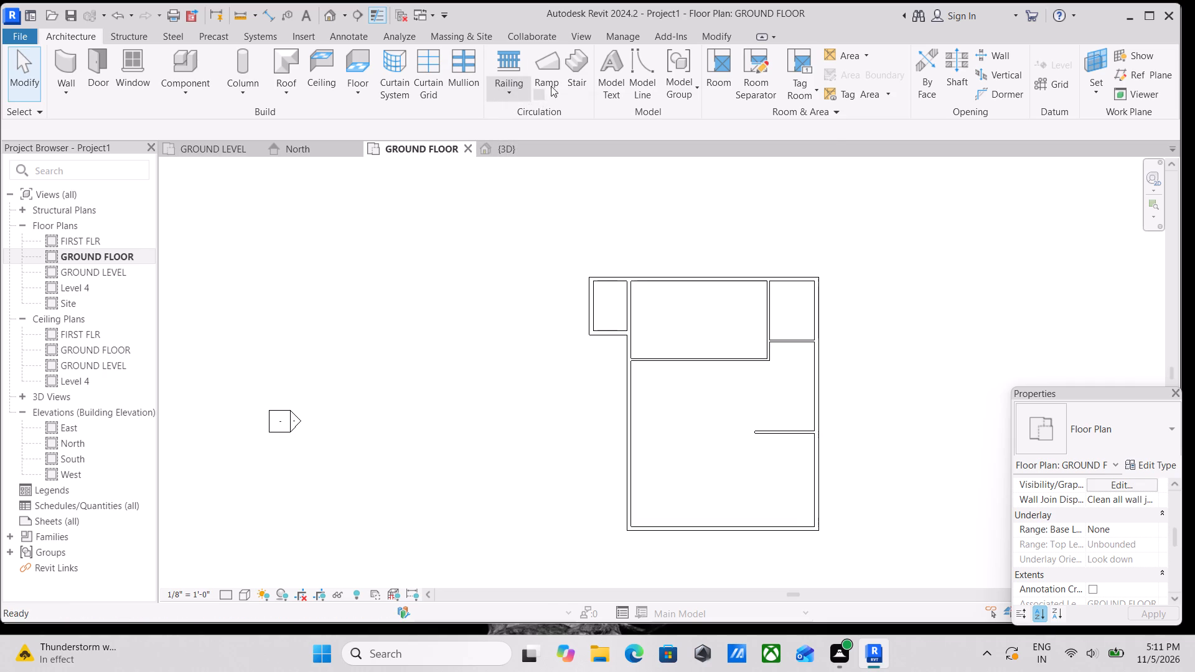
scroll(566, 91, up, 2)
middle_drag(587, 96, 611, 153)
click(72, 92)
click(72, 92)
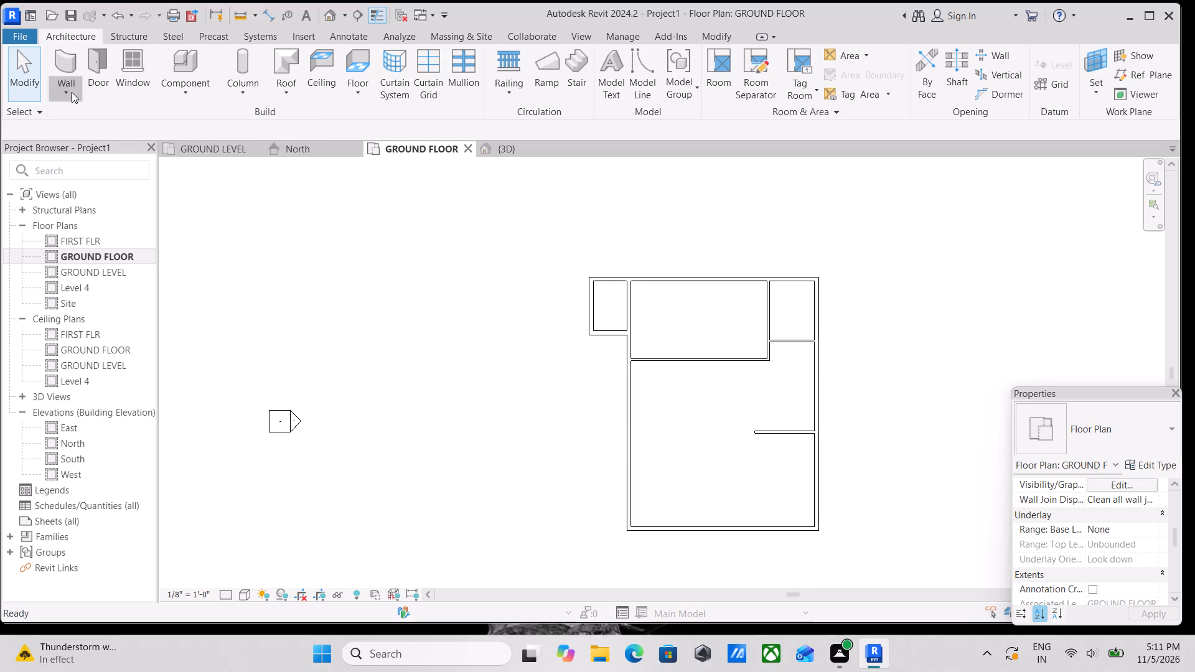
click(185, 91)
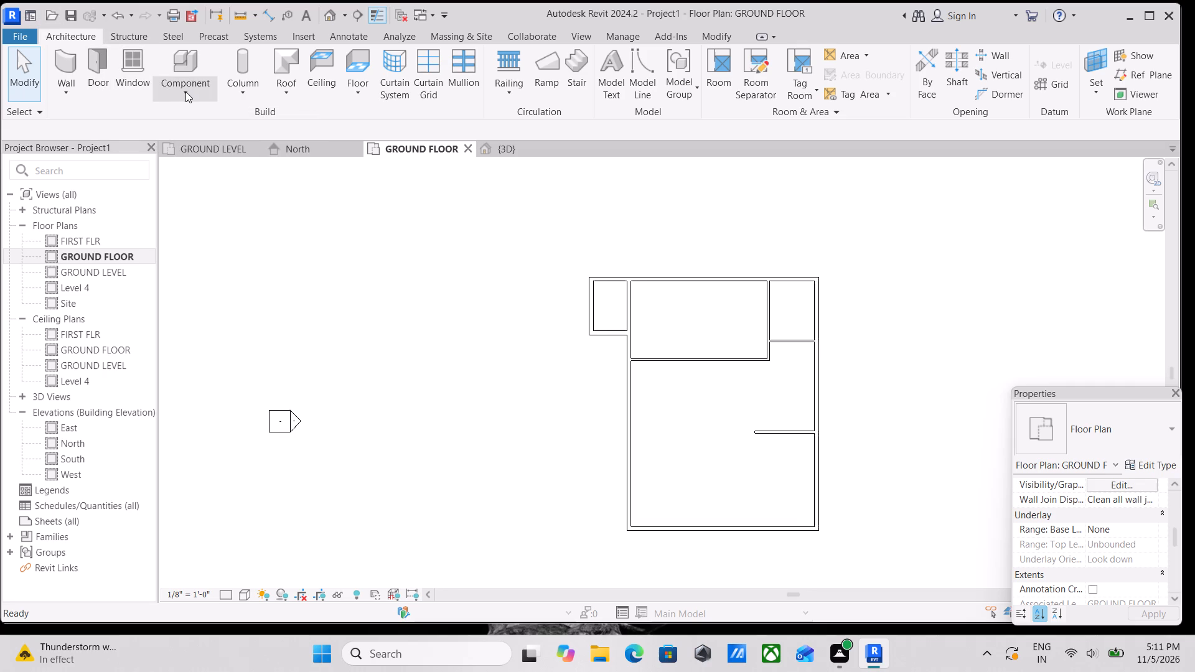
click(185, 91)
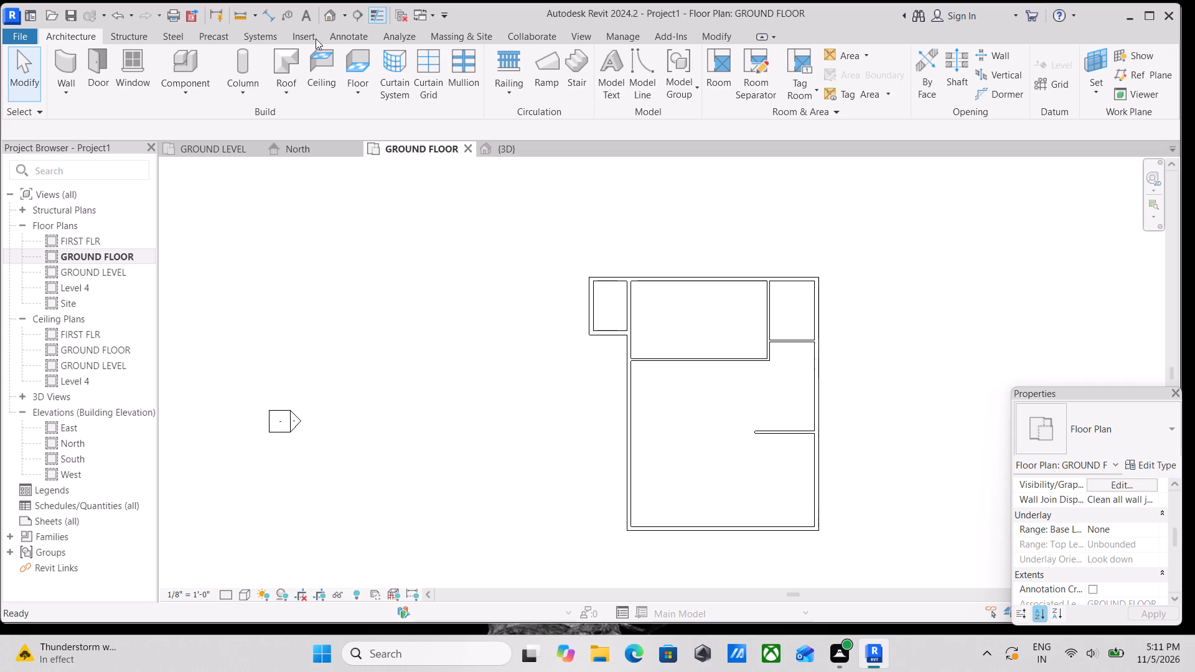
Examine the wall layout of the GROUND FLOOR plan, from the rear rooms and partitions to the whole outline.
scroll(640, 319, up, 3)
middle_drag(696, 302, 506, 305)
middle_drag(530, 314, 538, 375)
scroll(554, 376, down, 3)
middle_drag(554, 376, 616, 383)
scroll(593, 381, up, 1)
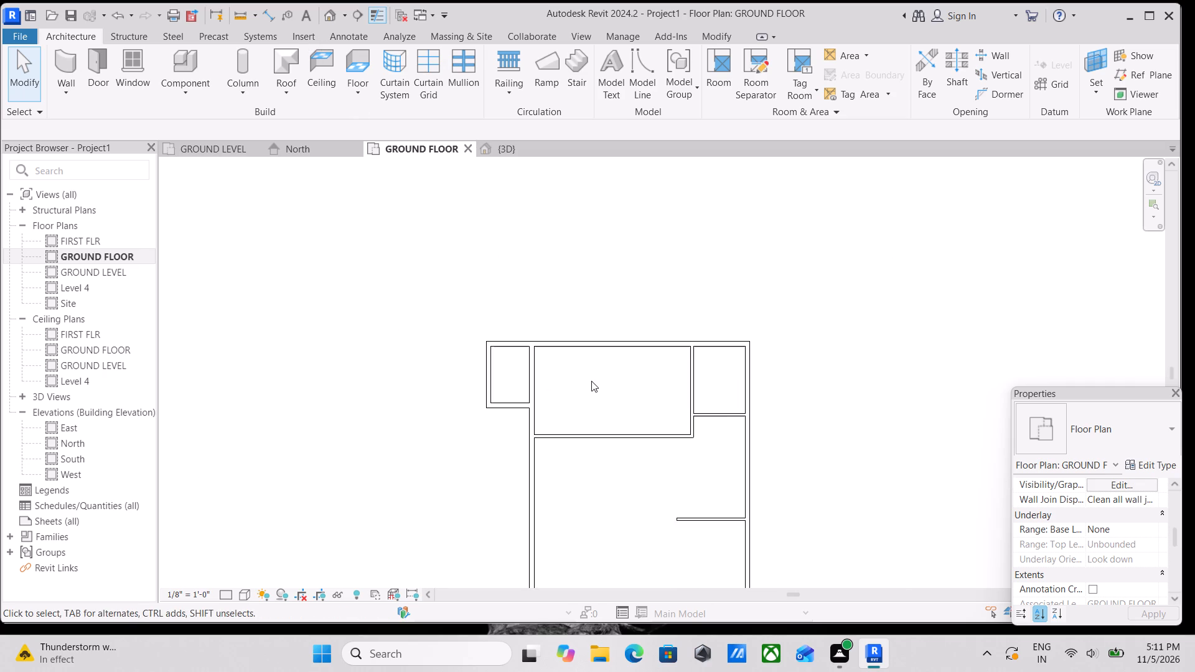
scroll(591, 381, up, 2)
scroll(467, 334, up, 8)
scroll(604, 296, down, 4)
middle_drag(604, 296, 520, 254)
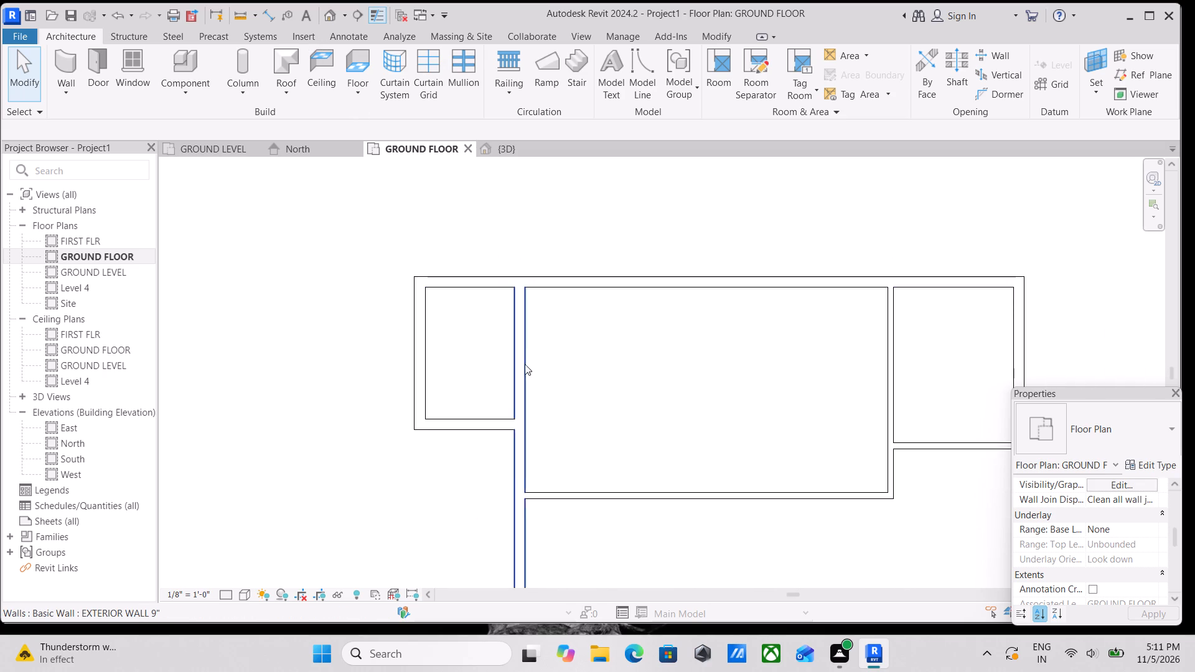
scroll(530, 362, down, 2)
middle_drag(532, 353, 520, 252)
scroll(614, 359, down, 3)
middle_drag(612, 339, 567, 333)
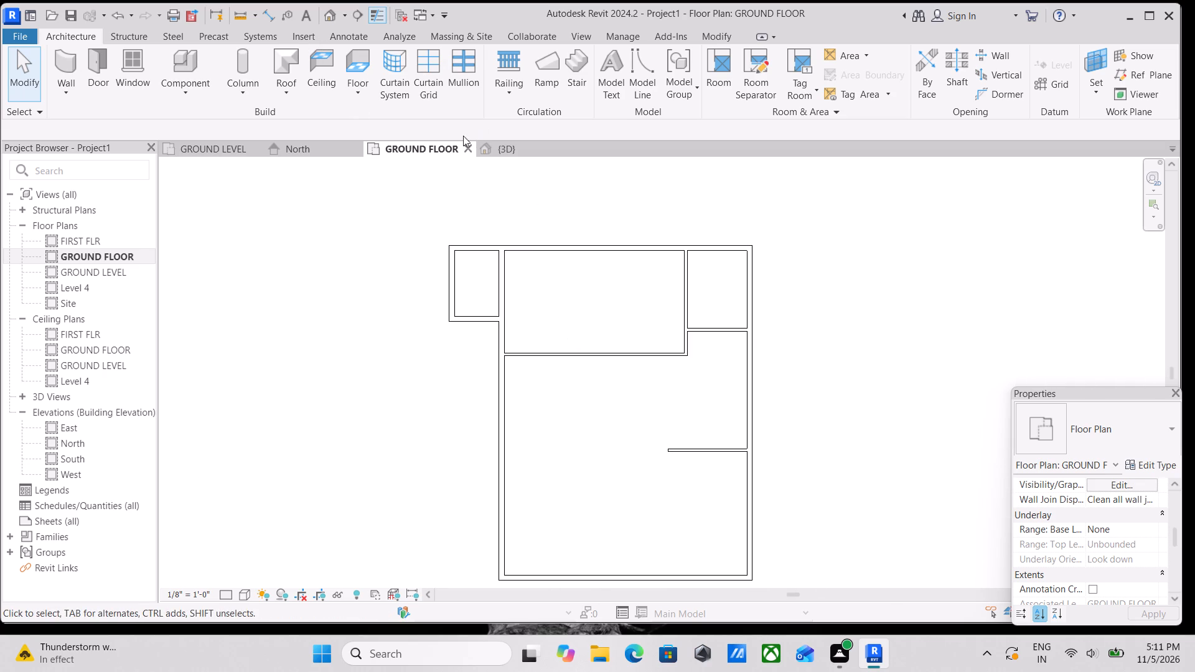
scroll(606, 291, down, 2)
middle_drag(606, 291, 639, 271)
middle_drag(588, 185, 614, 237)
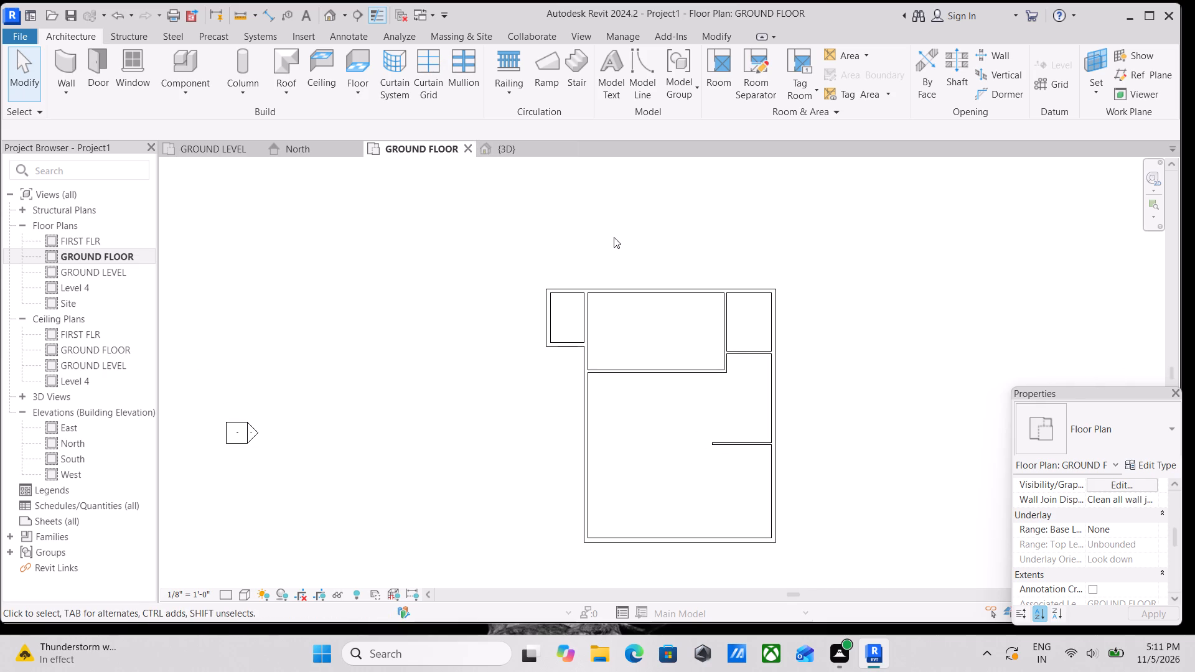
scroll(614, 237, down, 2)
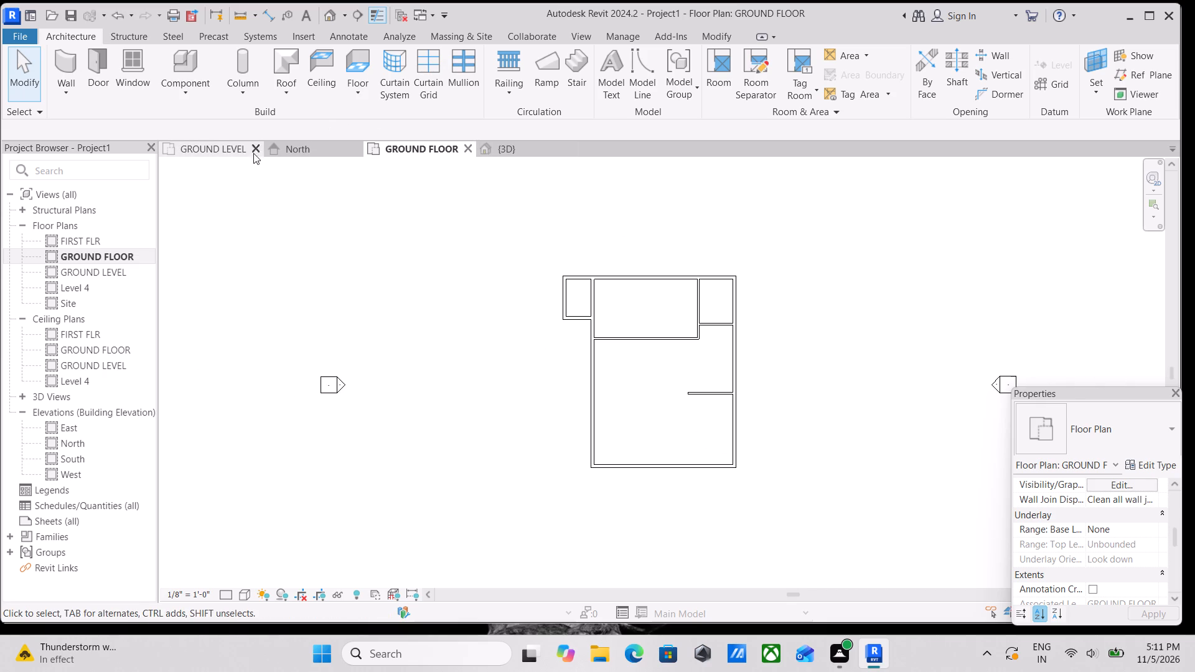
Open the 3D view of the walls and set its visual style to Shaded.
click(496, 152)
middle_drag(573, 284, 597, 244)
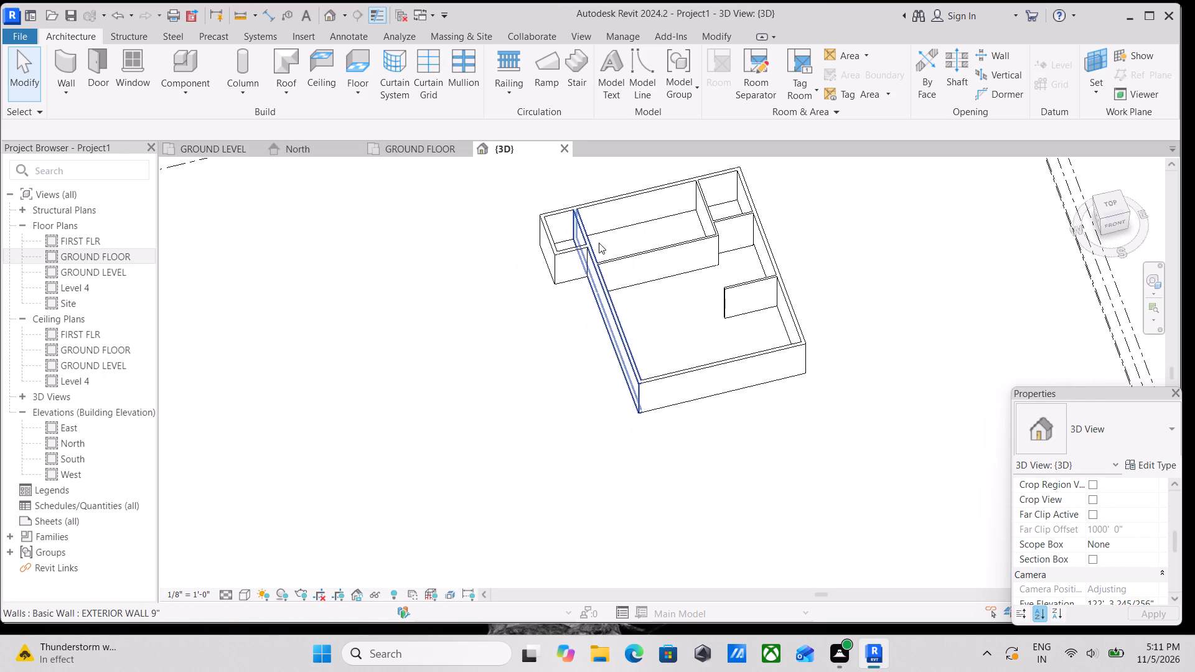
middle_click(578, 366)
shift+scroll(588, 393, down, 1)
shift+middle_drag(589, 386, 698, 223)
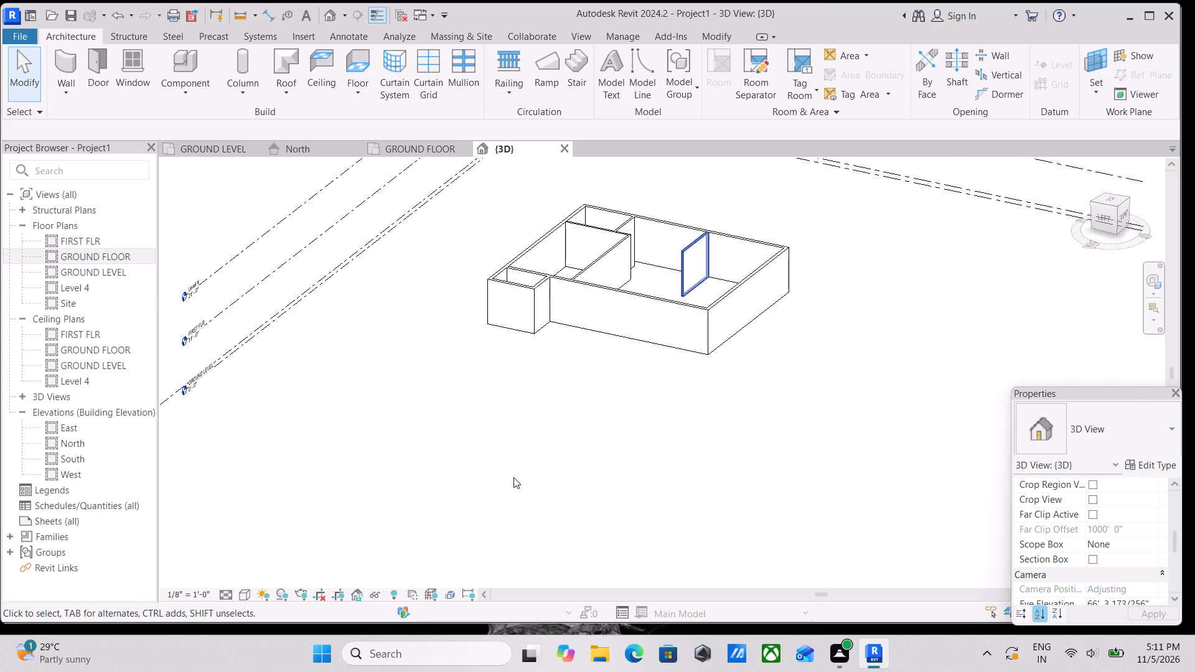
click(250, 595)
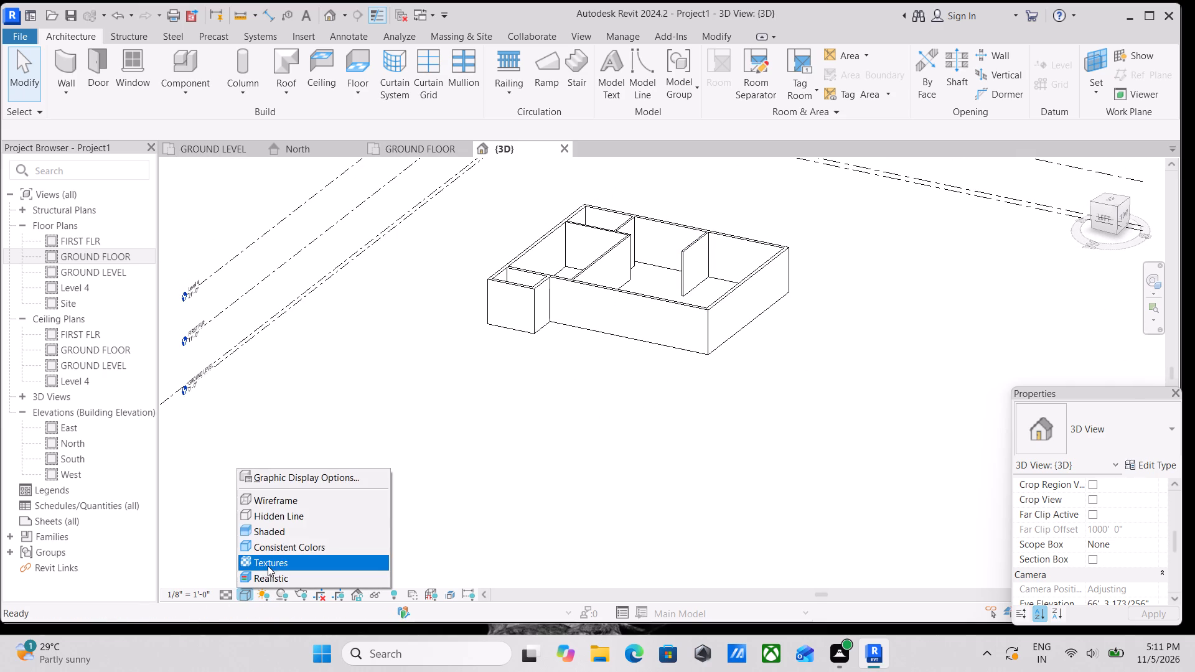
click(277, 539)
middle_drag(493, 459, 534, 378)
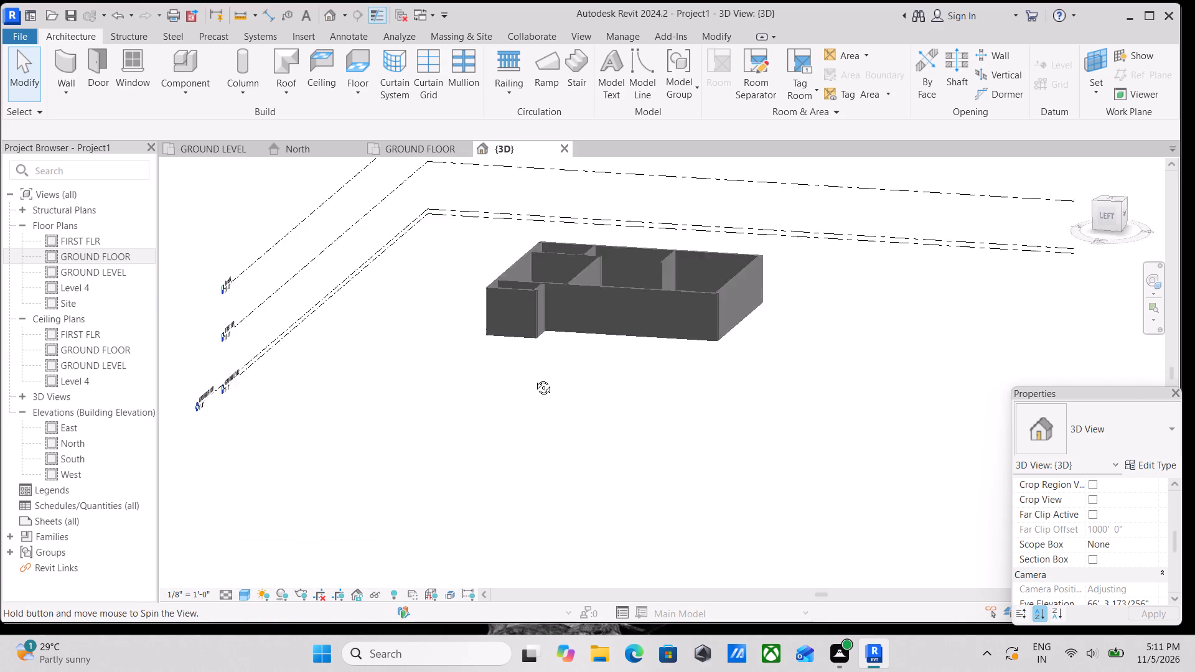
Examine how the walls' tops and bases meet the levels in the left and front 3D views.
middle_drag(534, 378, 562, 334)
shift+middle_drag(569, 384, 555, 378)
middle_drag(599, 360, 606, 447)
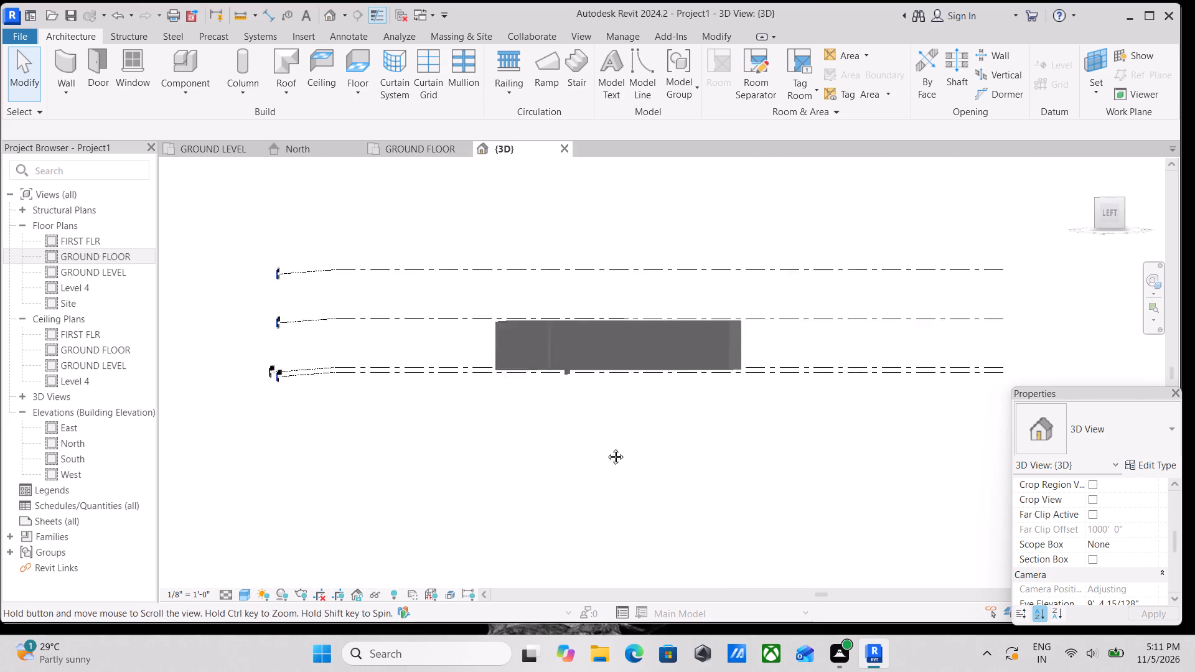
middle_drag(606, 447, 602, 530)
click(1119, 215)
scroll(749, 525, up, 8)
scroll(673, 459, up, 2)
middle_click(700, 459)
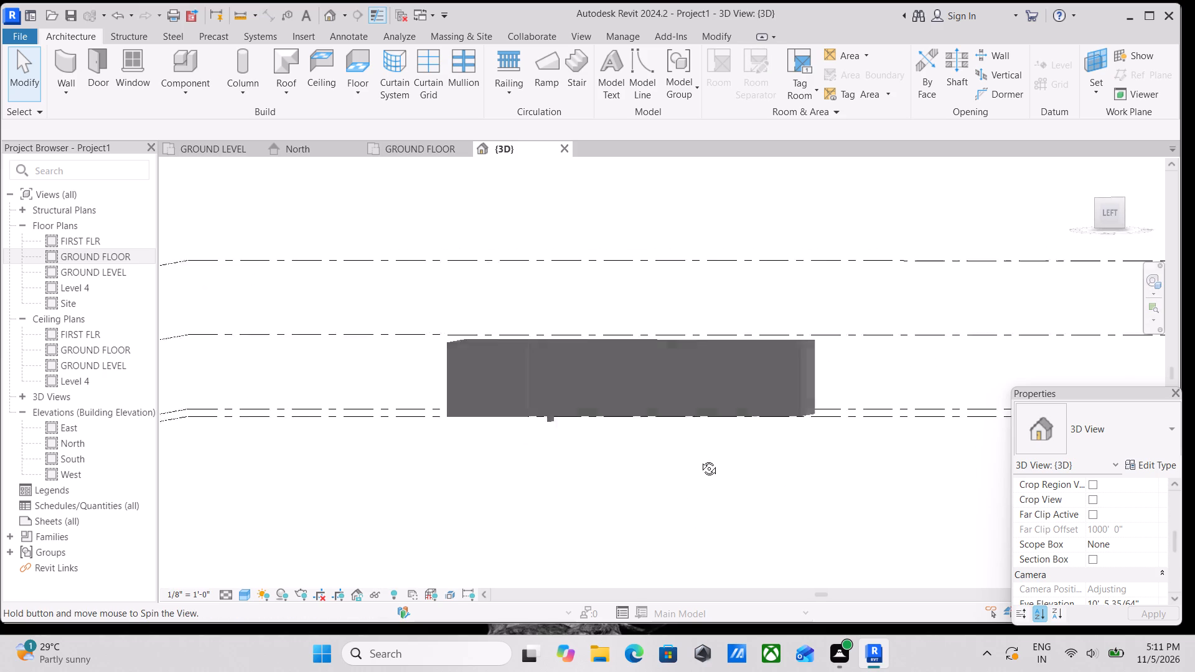
shift+scroll(710, 419, down, 1)
shift+middle_drag(710, 419, 435, 441)
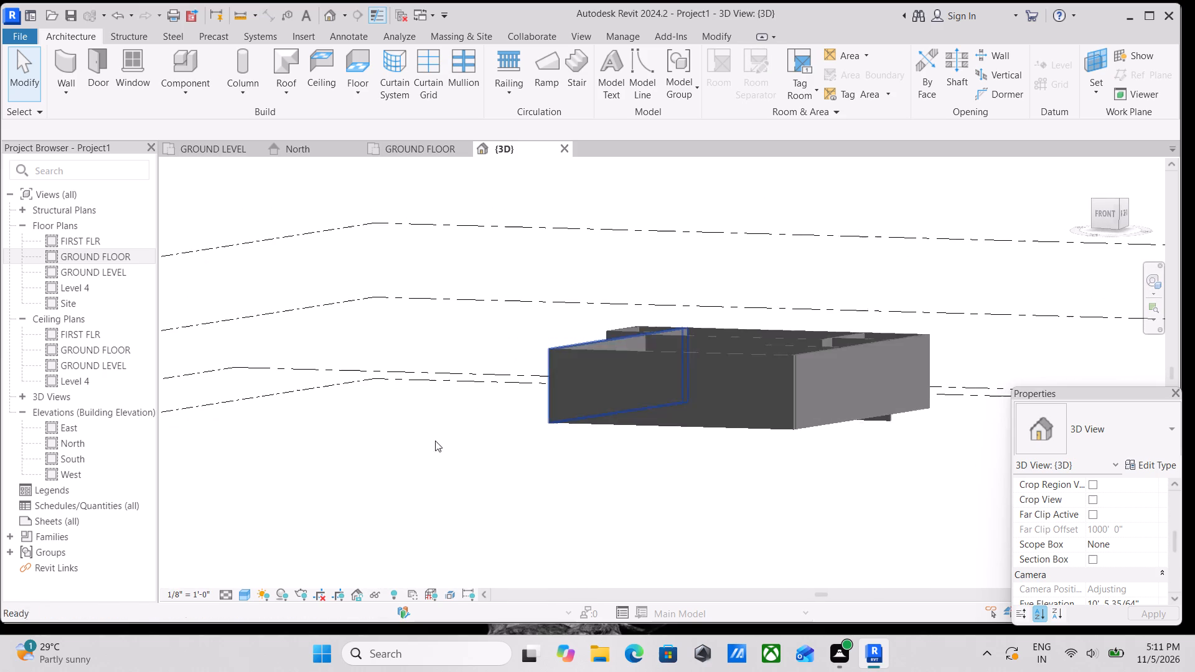
click(1110, 219)
scroll(846, 326, up, 12)
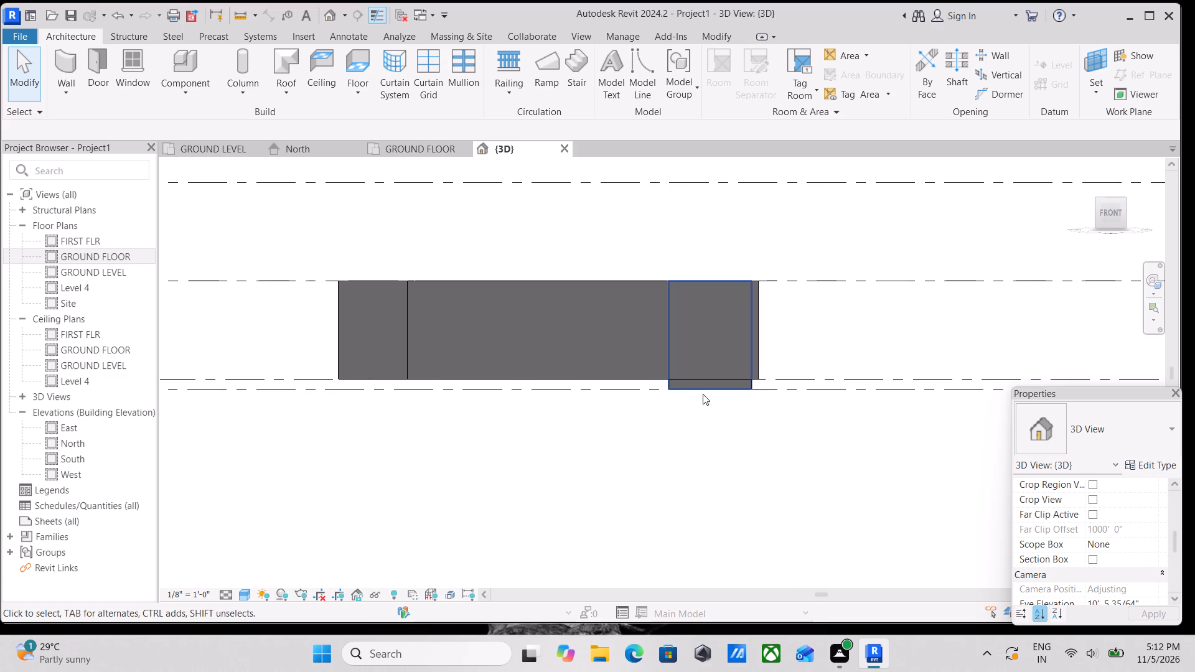
Raise the base of the 5" interior wall that extends below the other walls to the GROUND FLOOR level.
click(683, 388)
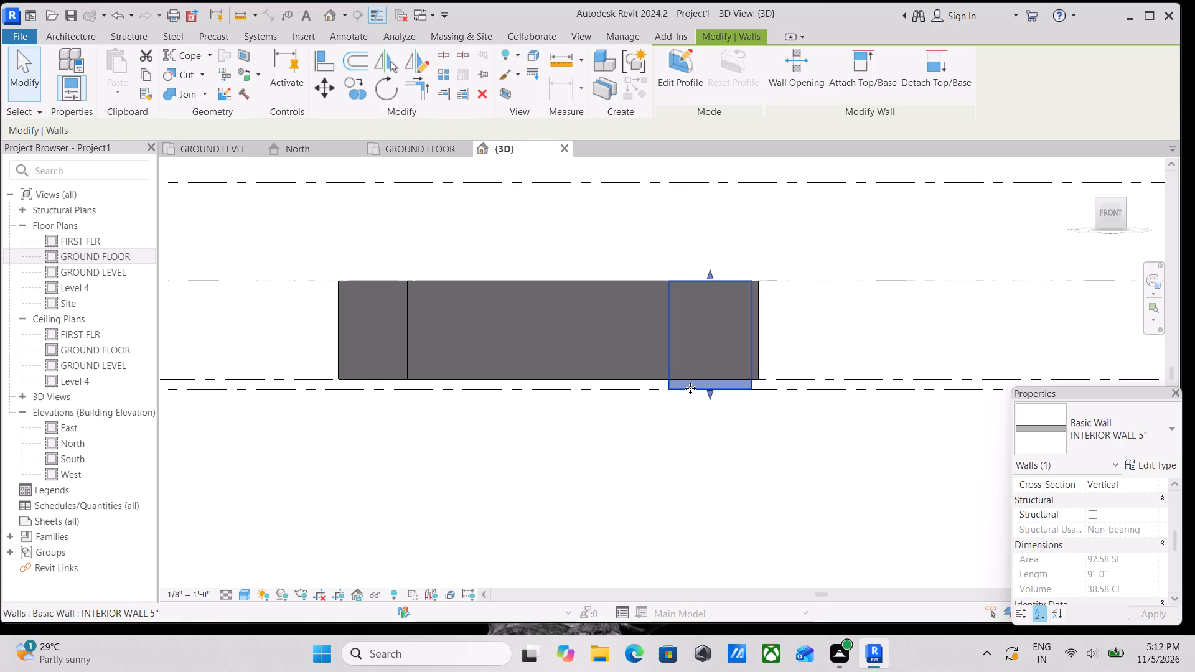
scroll(694, 388, down, 2)
shift+middle_click(694, 388)
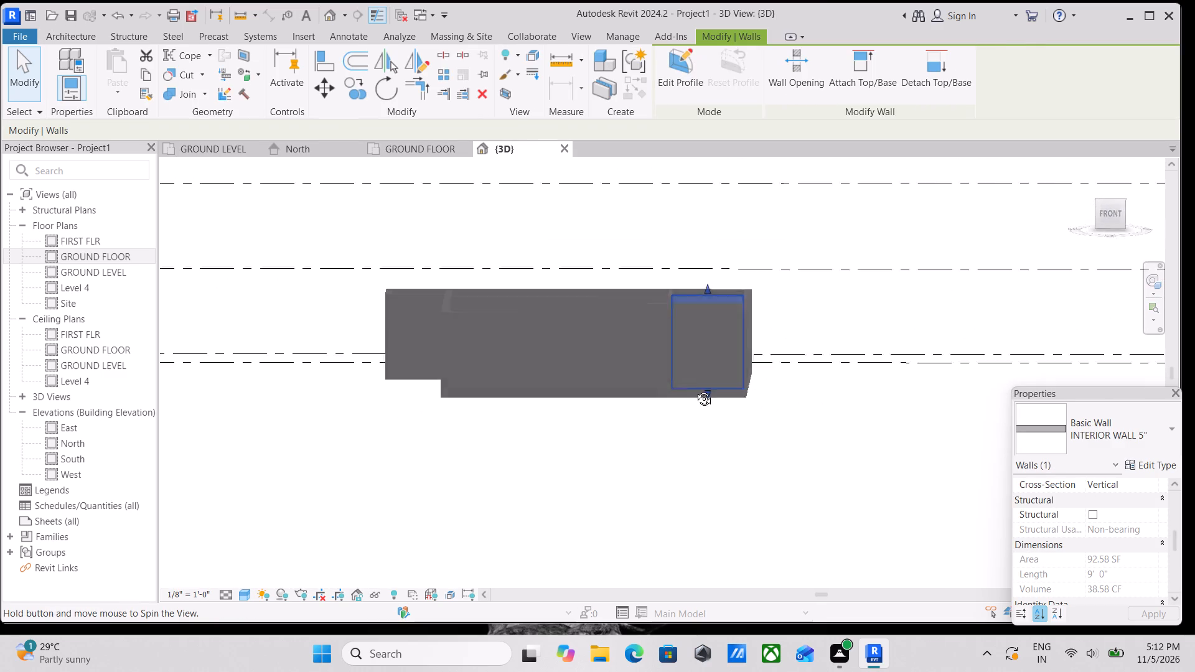
click(1105, 213)
scroll(665, 461, up, 3)
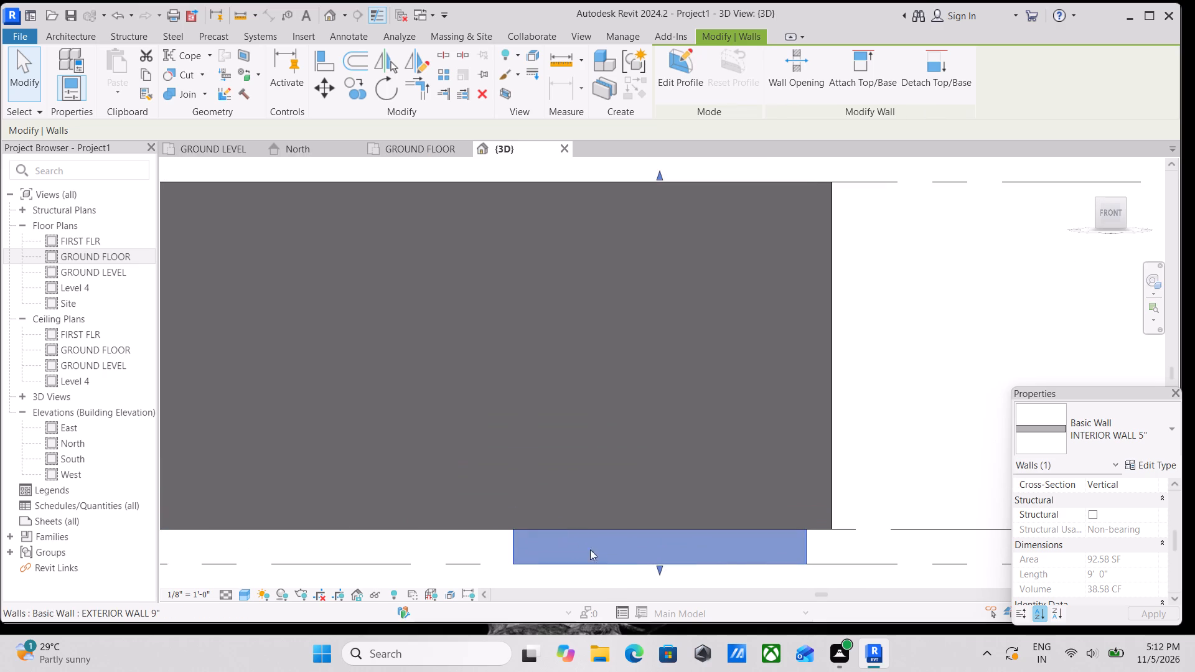
drag(660, 571, 665, 534)
scroll(668, 533, down, 4)
key(Escape)
scroll(738, 463, down, 7)
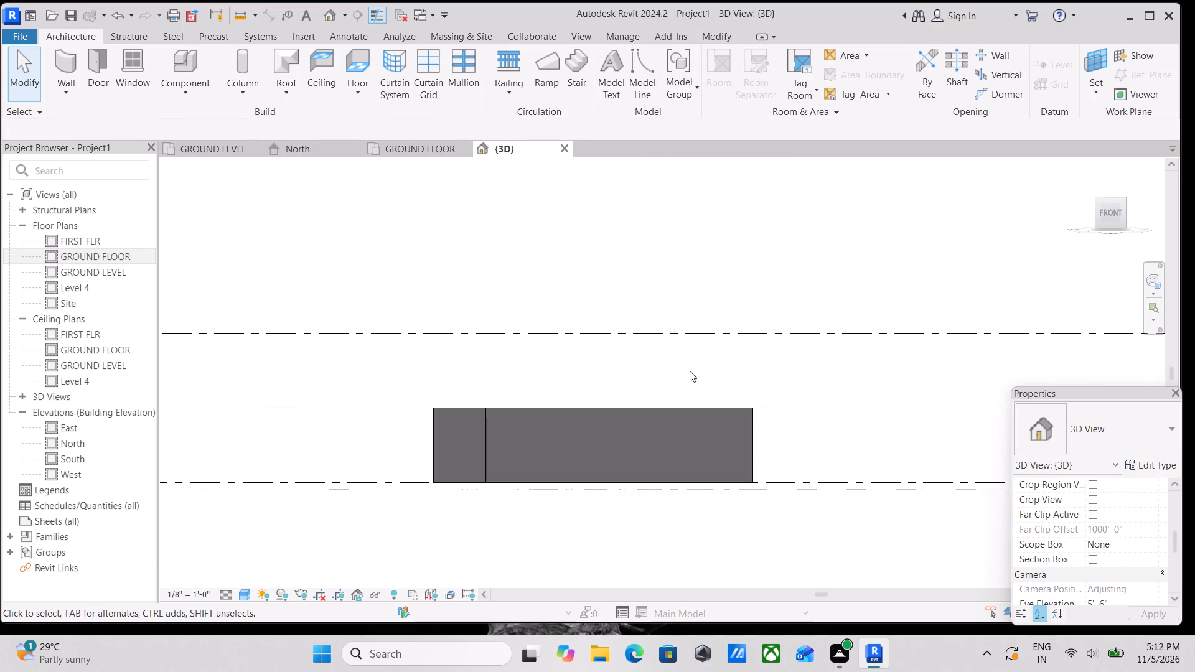
Copy all the ground-floor walls and paste them aligned to the FIRST FLR level.
drag(404, 386, 790, 512)
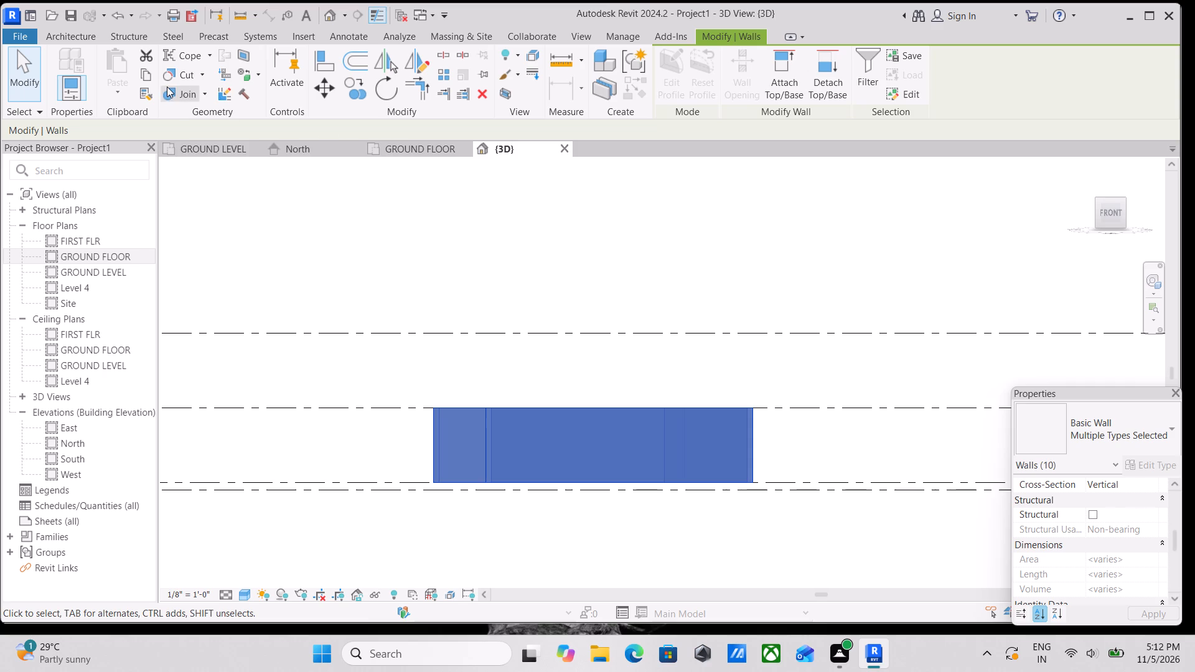
click(148, 72)
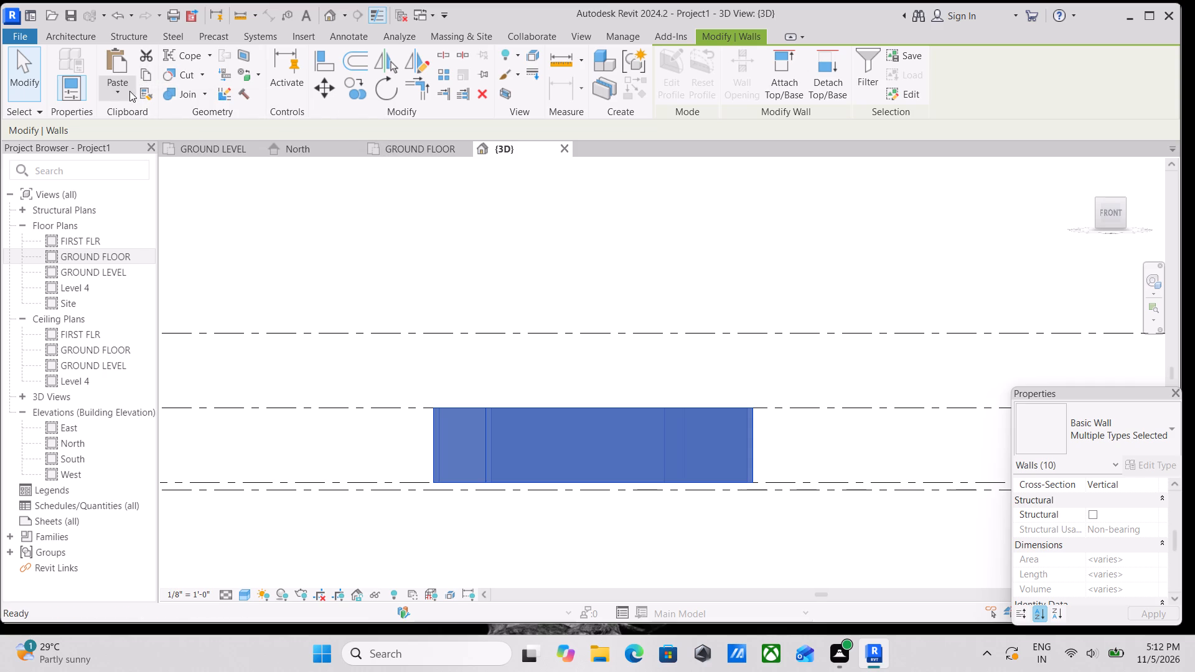
click(129, 91)
click(119, 142)
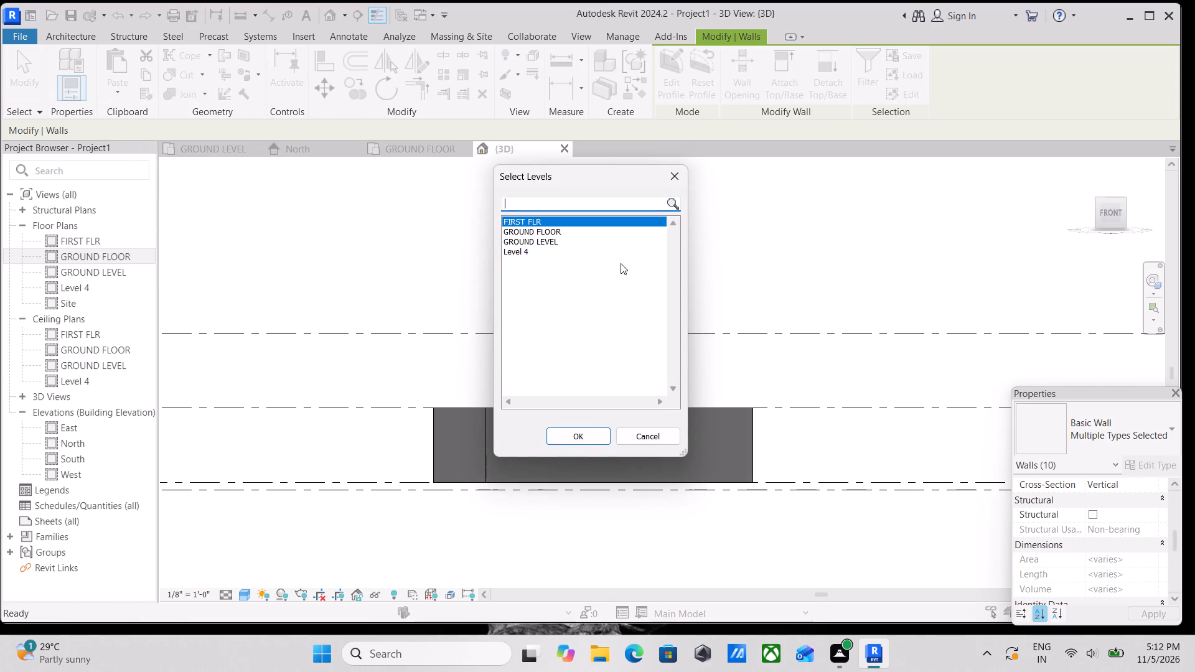
click(578, 437)
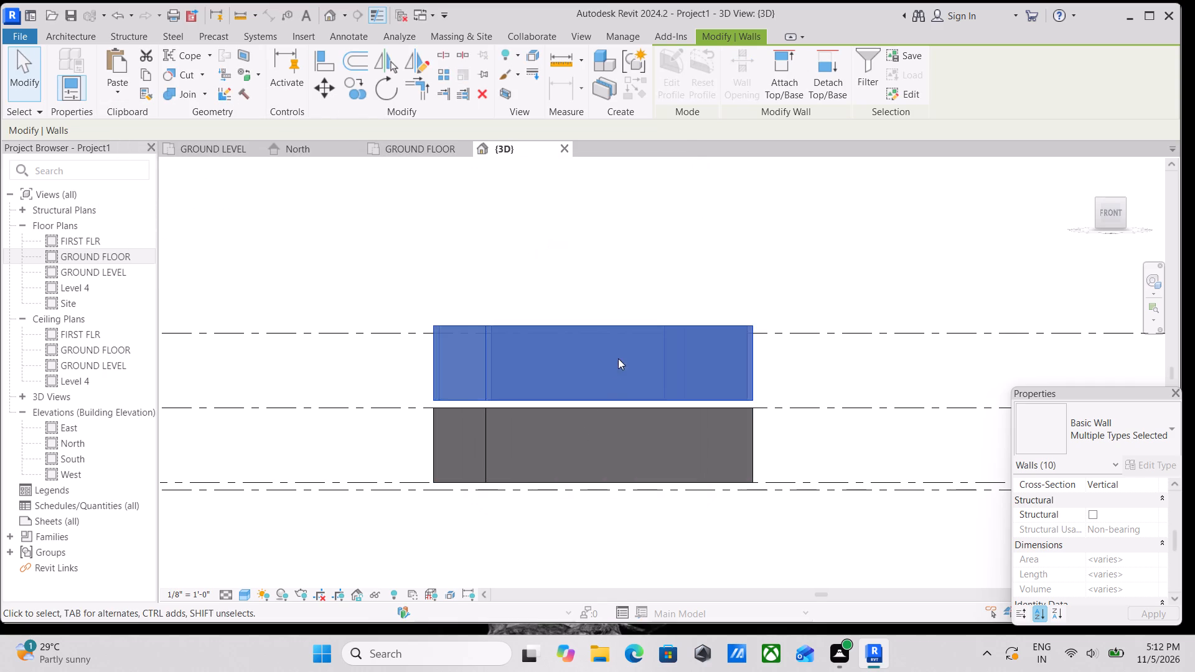
Set the top offset of the pasted upper-storey walls to 0.
scroll(629, 349, down, 2)
middle_drag(629, 349, 694, 337)
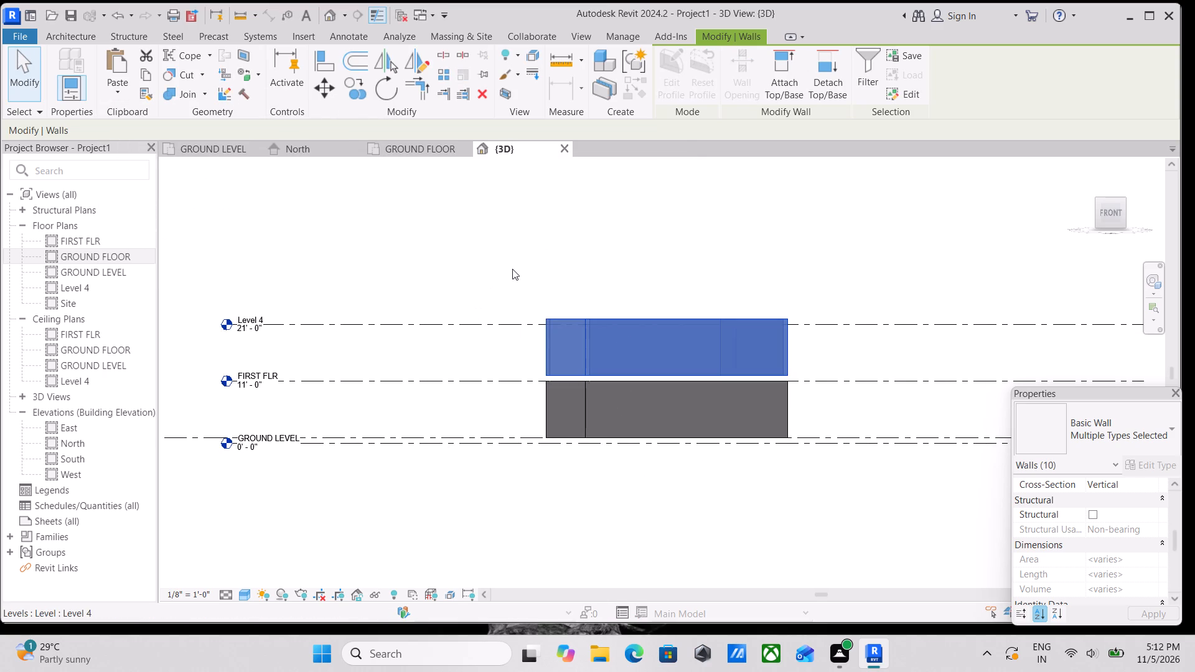
scroll(508, 309, up, 3)
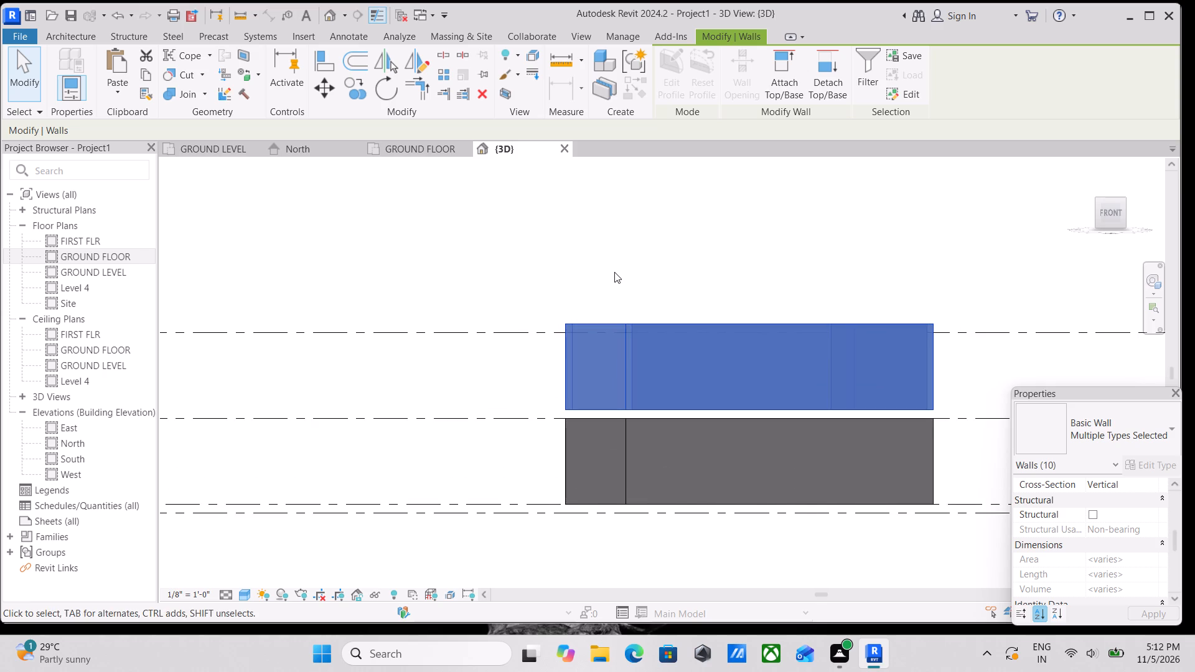
scroll(621, 271, down, 1)
scroll(1170, 592, down, 2)
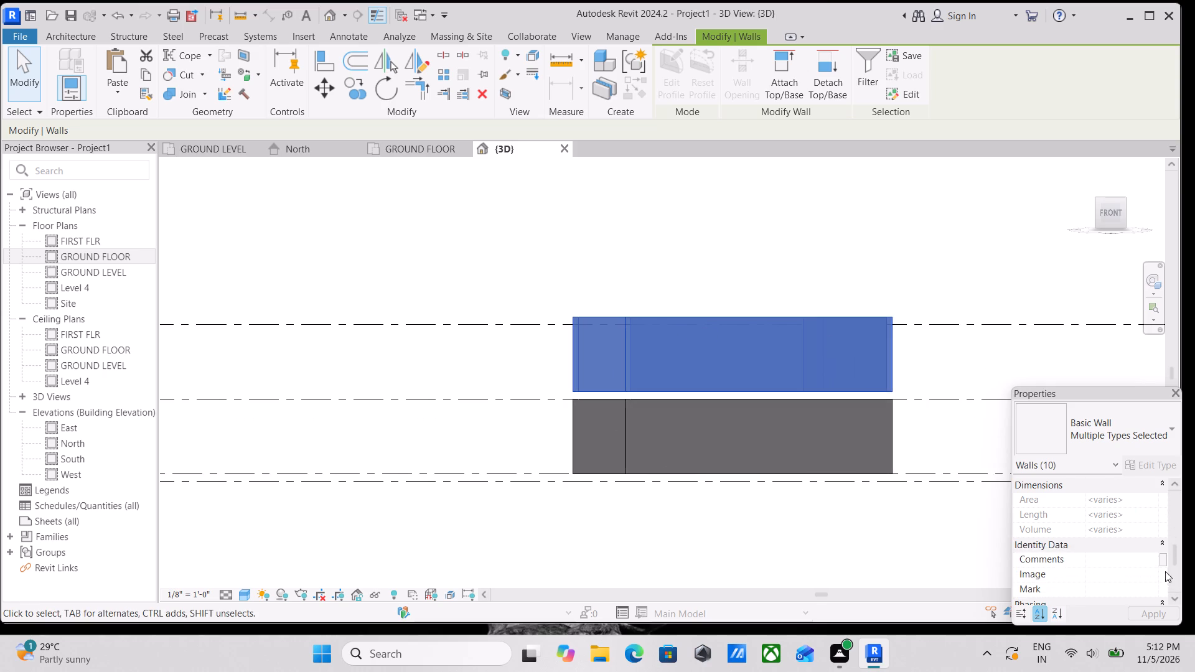
scroll(1165, 549, down, 1)
scroll(1161, 549, up, 4)
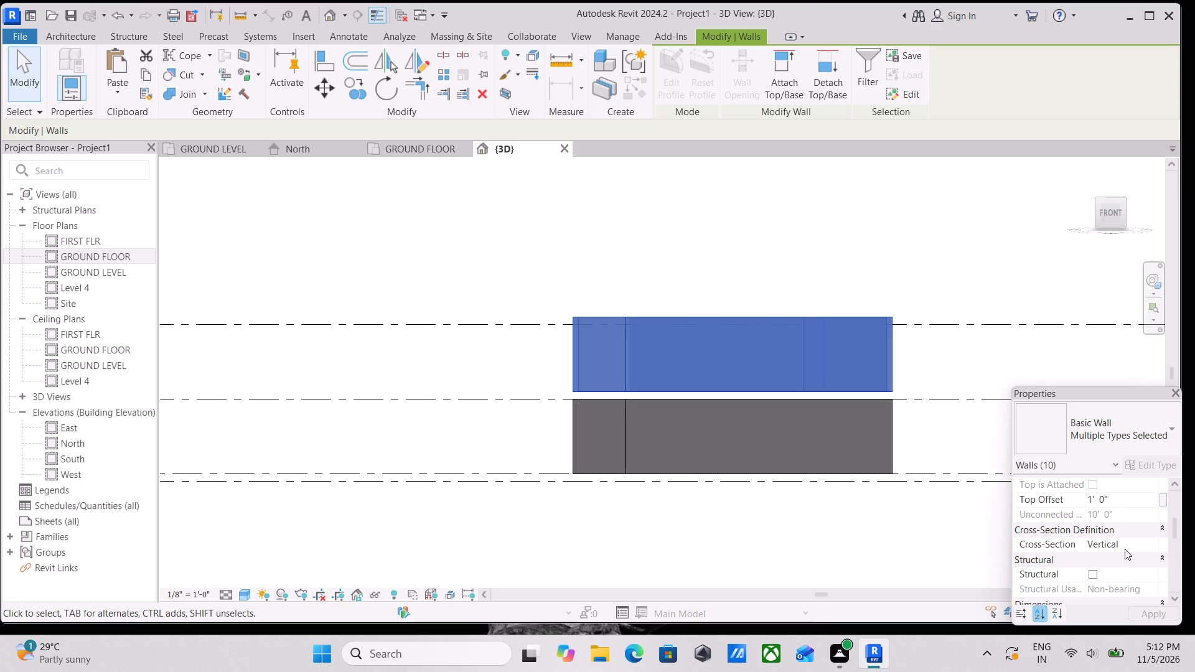
scroll(1127, 533, down, 1)
scroll(1127, 533, up, 2)
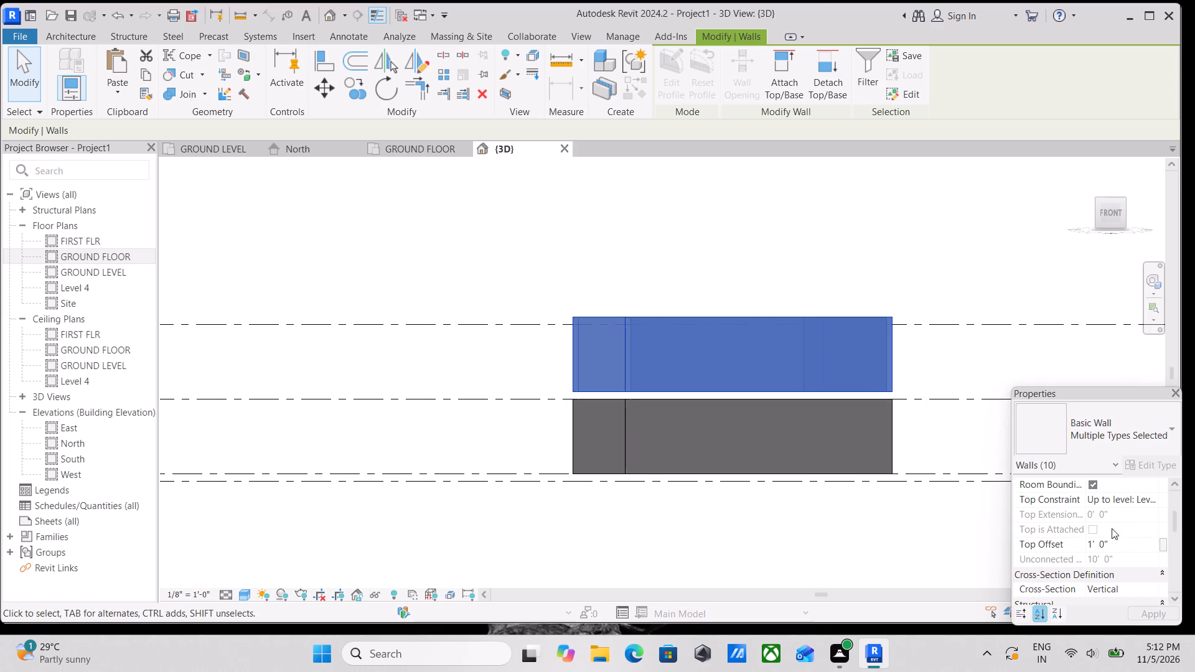
click(1117, 543)
key(0)
key(Return)
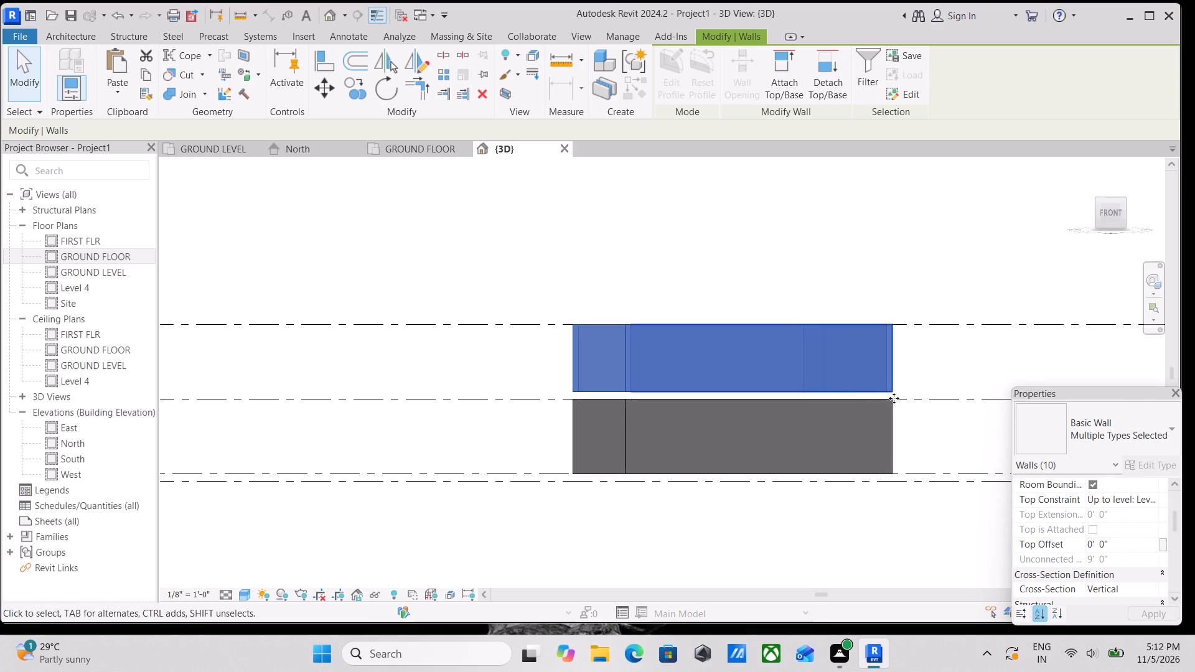
key(Escape)
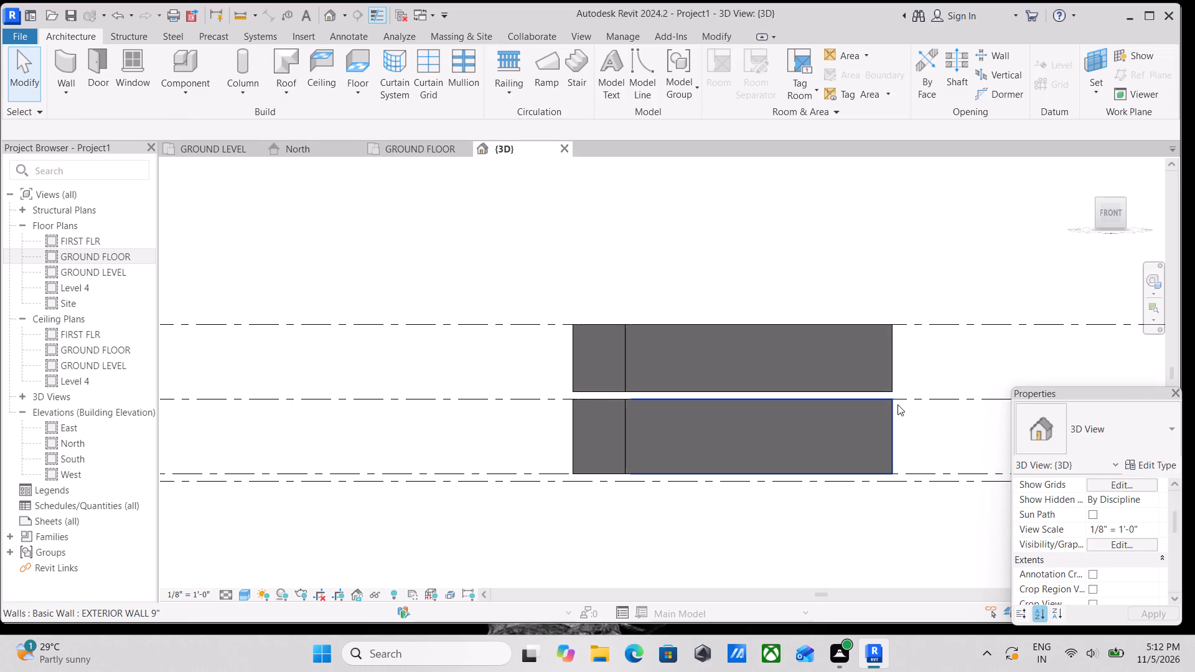
Inspect the constraint and offset properties of the upper-storey front exterior wall.
click(891, 389)
scroll(1122, 526, down, 1)
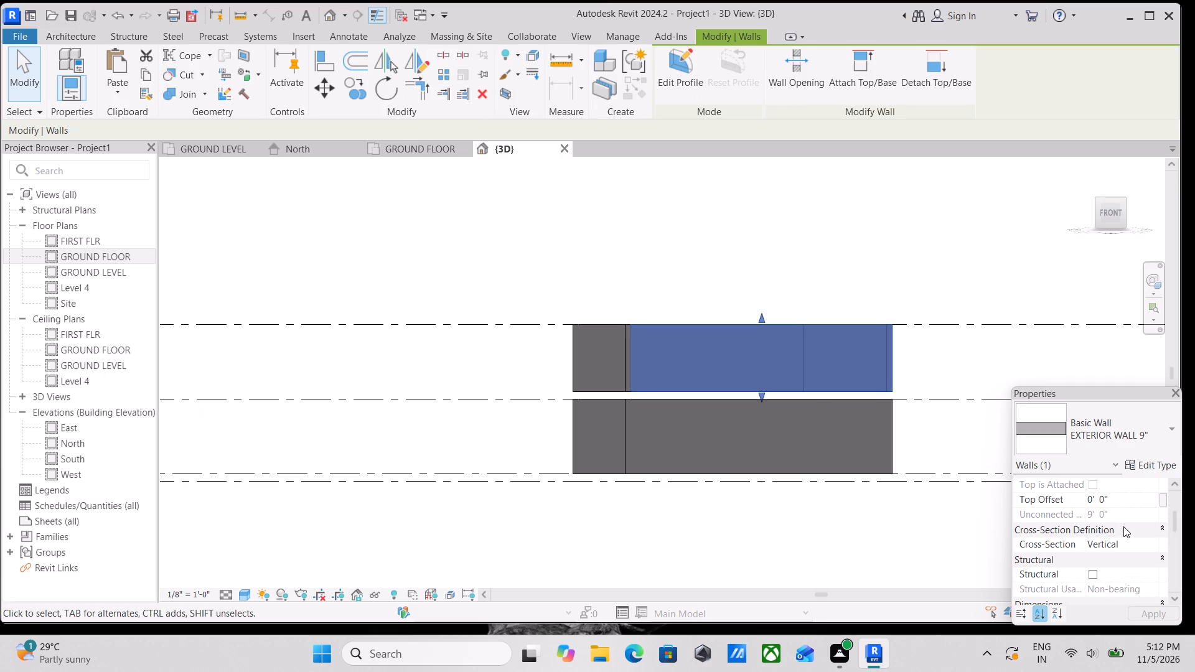
scroll(1127, 543, up, 1)
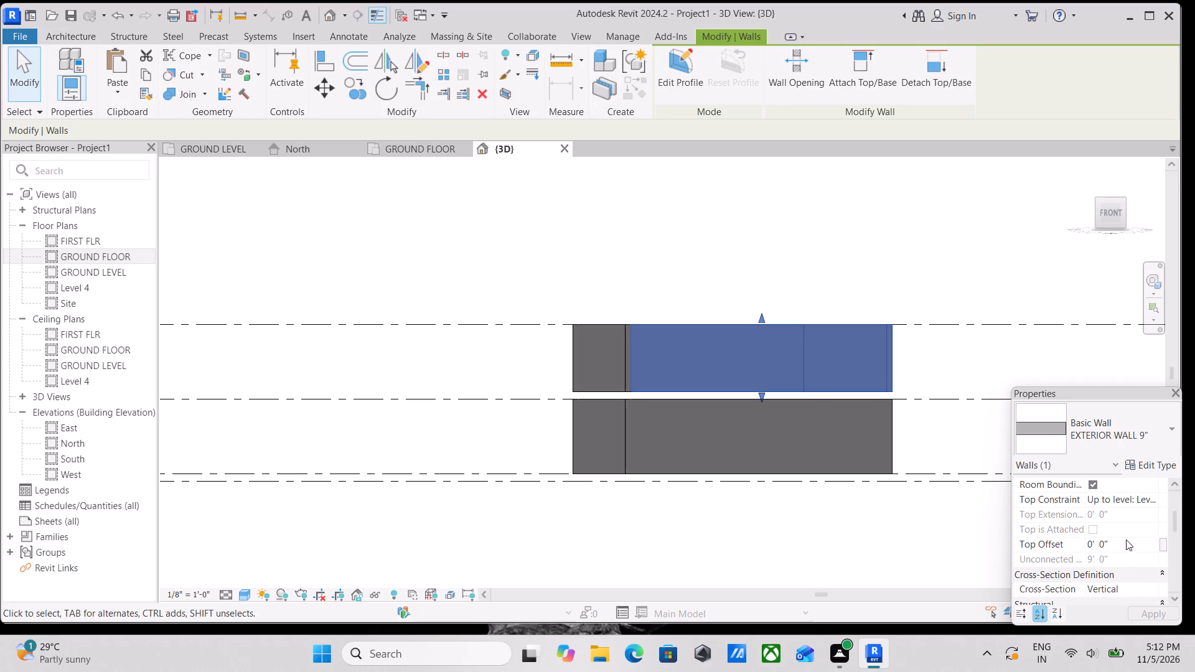
scroll(1097, 526, down, 1)
scroll(1088, 531, up, 2)
scroll(931, 475, down, 3)
key(Escape)
Extend the base of the upper-storey front exterior wall down to the FIRST FLR level, closing the gap above the lower wall.
scroll(798, 468, down, 1)
shift+middle_drag(769, 435, 812, 497)
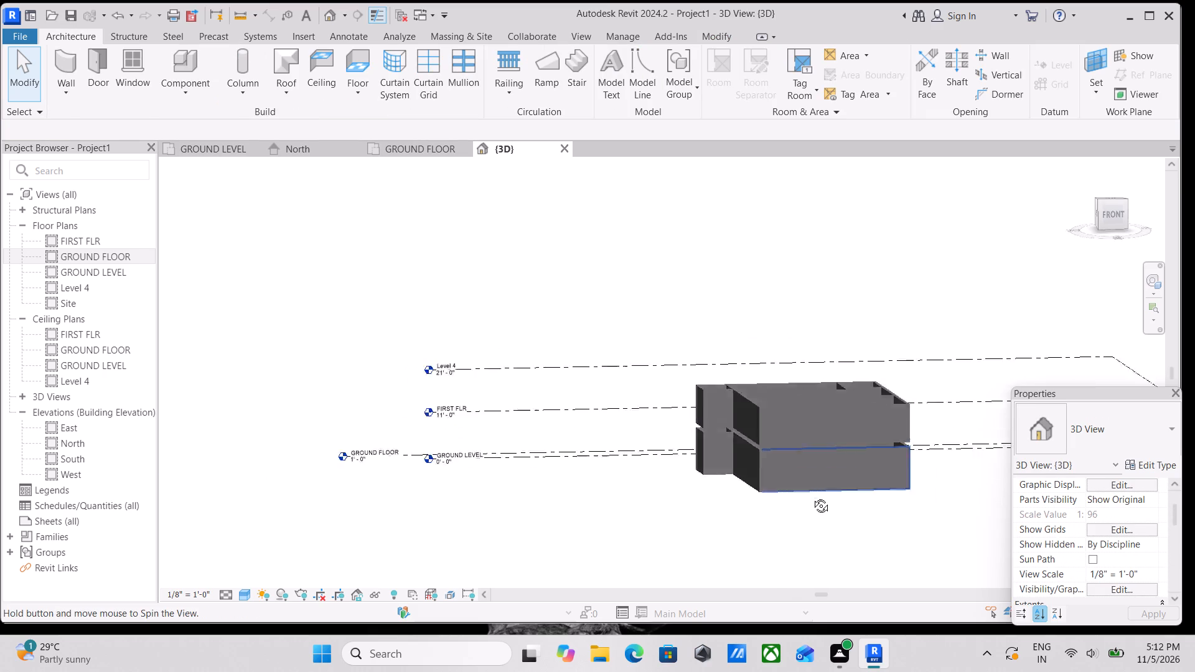
shift+middle_drag(812, 497, 896, 556)
shift+middle_drag(899, 483, 830, 448)
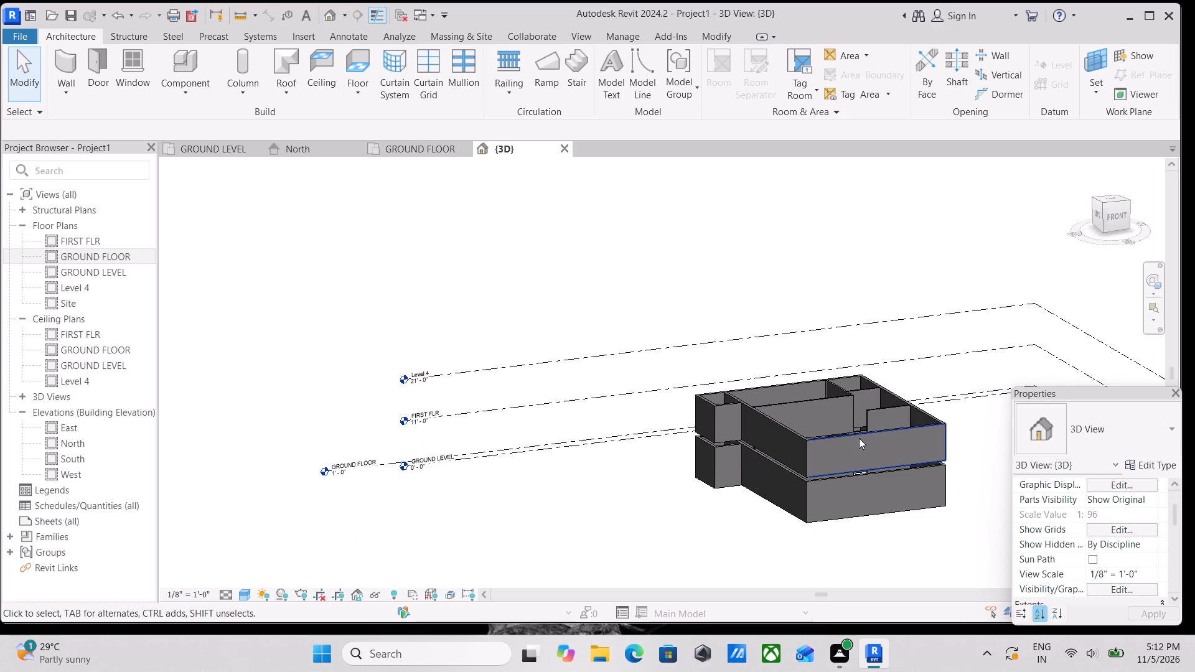
click(859, 438)
middle_drag(877, 474, 851, 432)
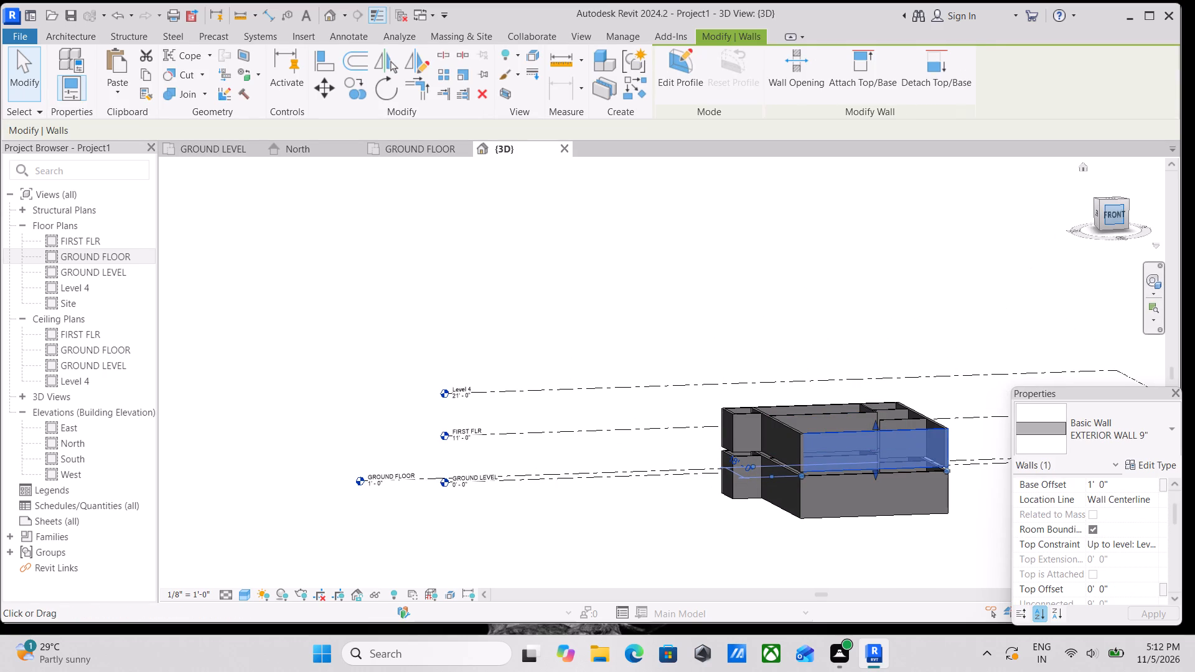
click(1111, 215)
scroll(813, 511, up, 4)
middle_drag(814, 497, 798, 469)
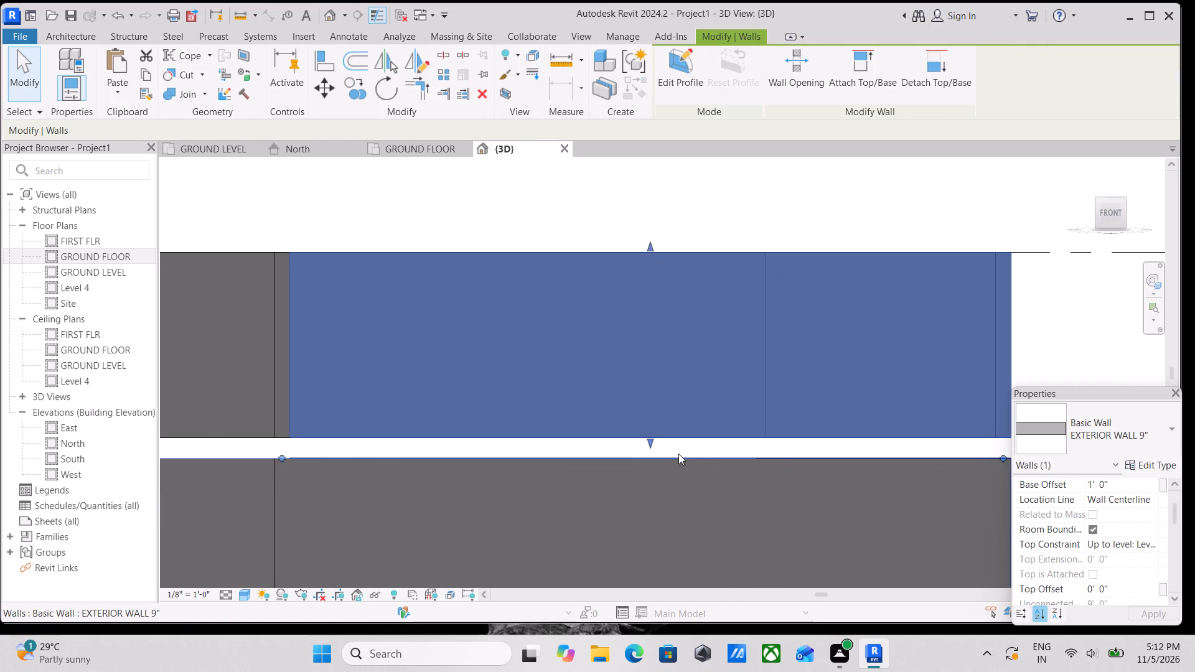
drag(653, 446, 649, 463)
scroll(672, 450, down, 3)
key(grave)
scroll(547, 453, down, 1)
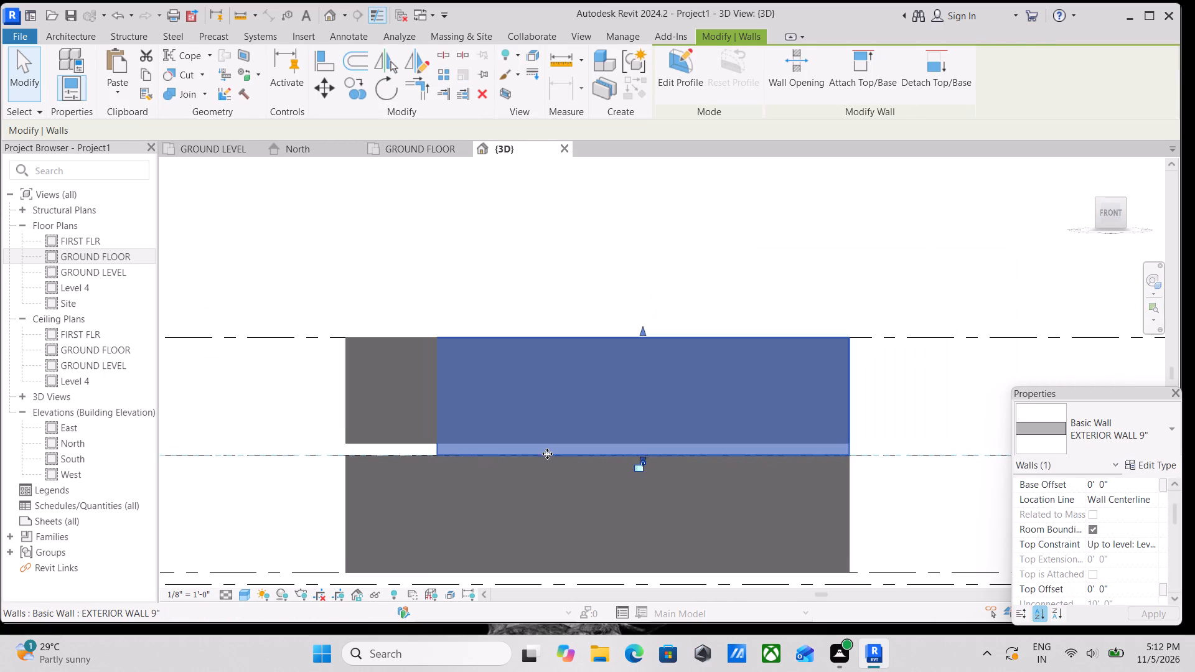
Extend the base of the upper storey's long left exterior wall down to the top of the wall below at FIRST FLR.
shift+middle_drag(538, 461, 665, 556)
scroll(433, 391, down, 1)
middle_drag(435, 391, 636, 352)
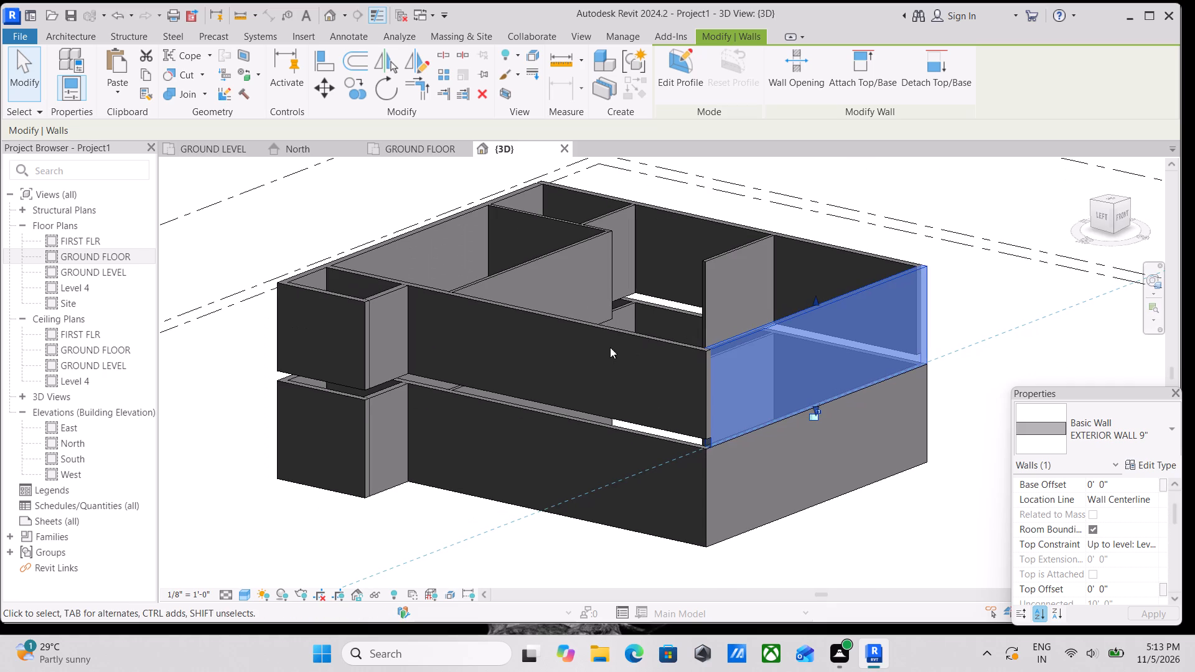
click(610, 329)
scroll(558, 382, up, 3)
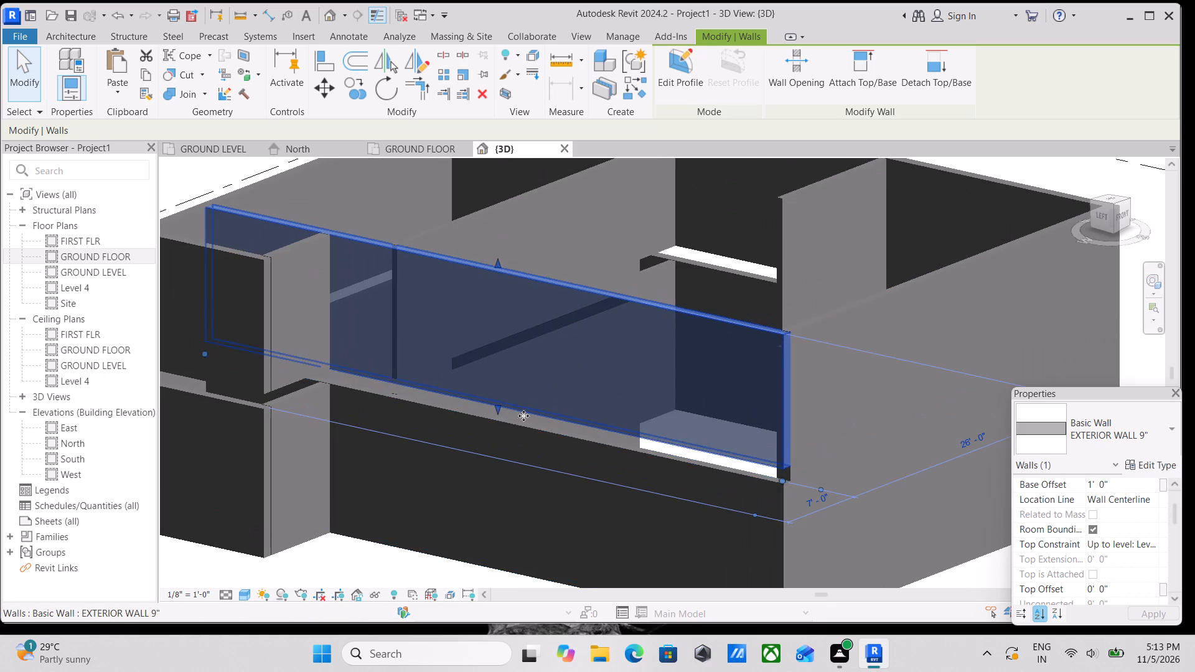
drag(497, 407, 501, 419)
click(501, 419)
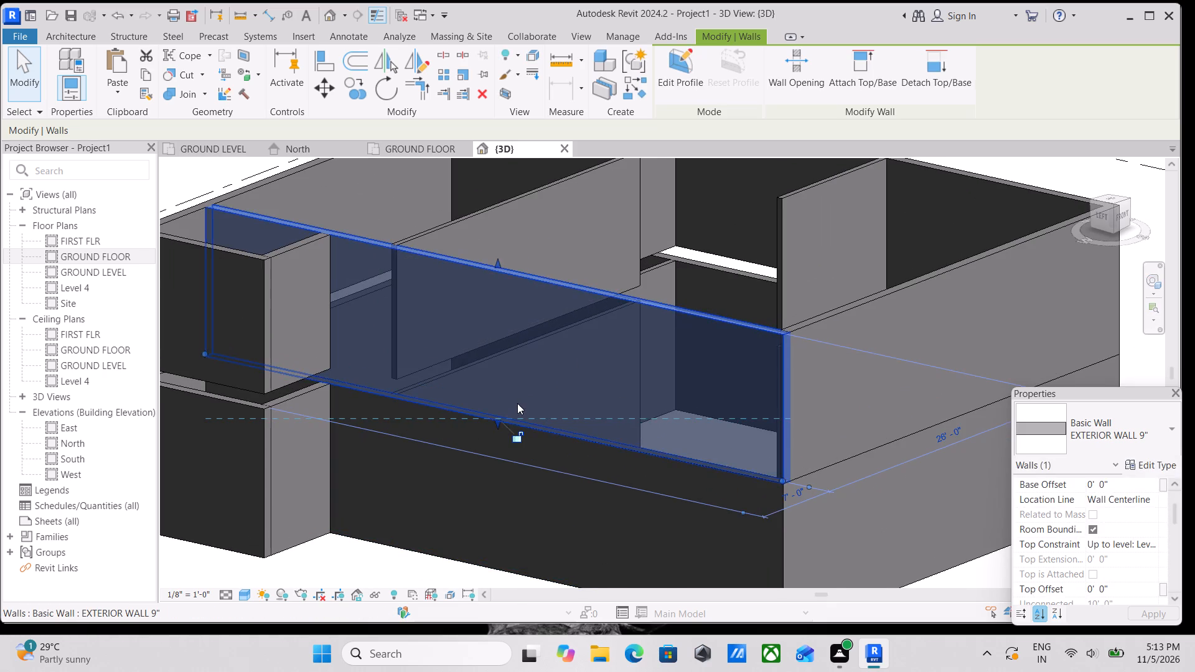
scroll(519, 403, down, 2)
key(Escape)
Extend the base of the upper-storey end wall of the small left-side projection down to FIRST FLR.
scroll(444, 403, down, 1)
shift+middle_drag(444, 403, 593, 410)
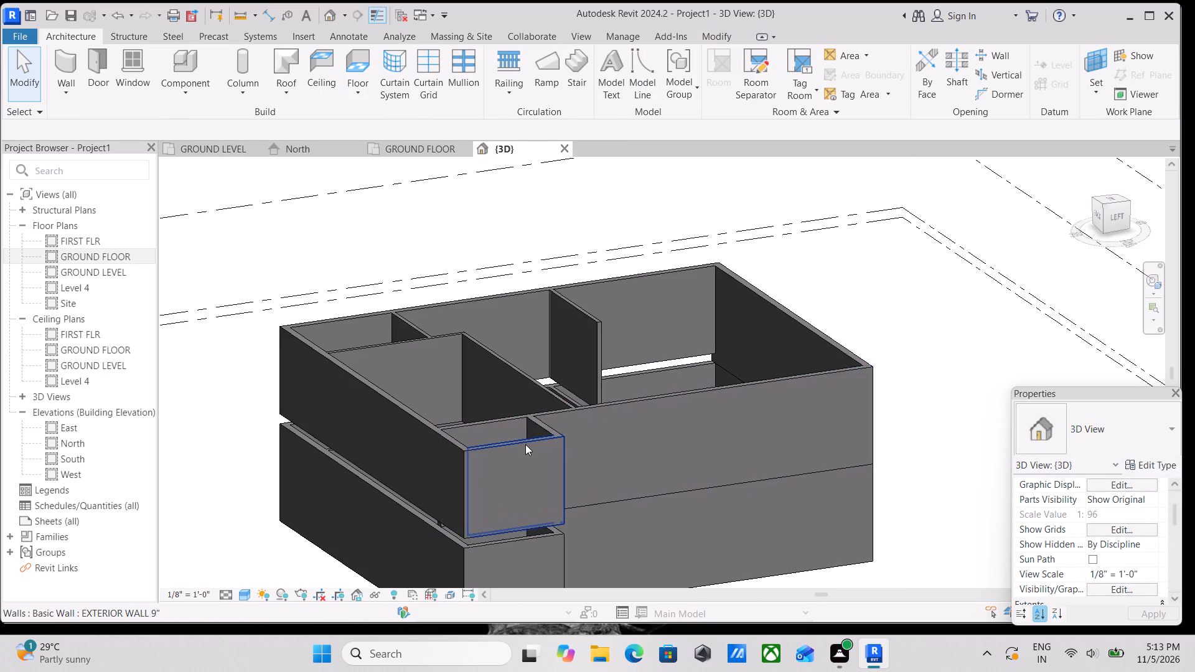
click(525, 444)
middle_drag(544, 492, 565, 428)
drag(535, 472, 535, 478)
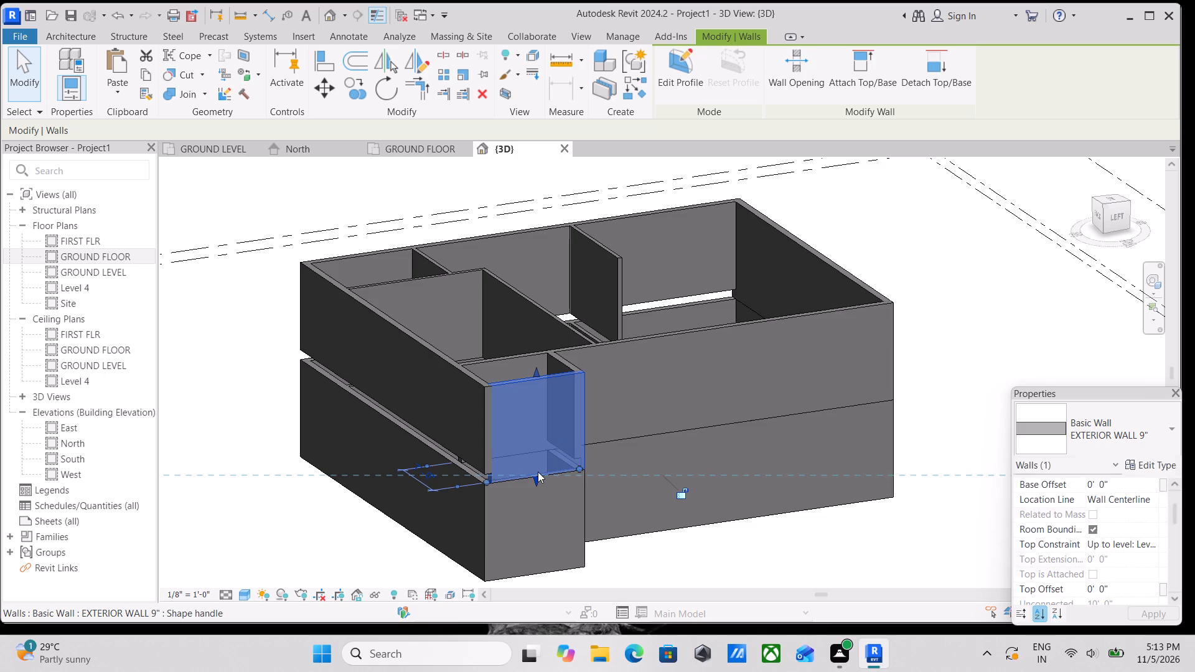
scroll(603, 439, down, 1)
shift+middle_drag(611, 444, 463, 452)
scroll(598, 438, up, 3)
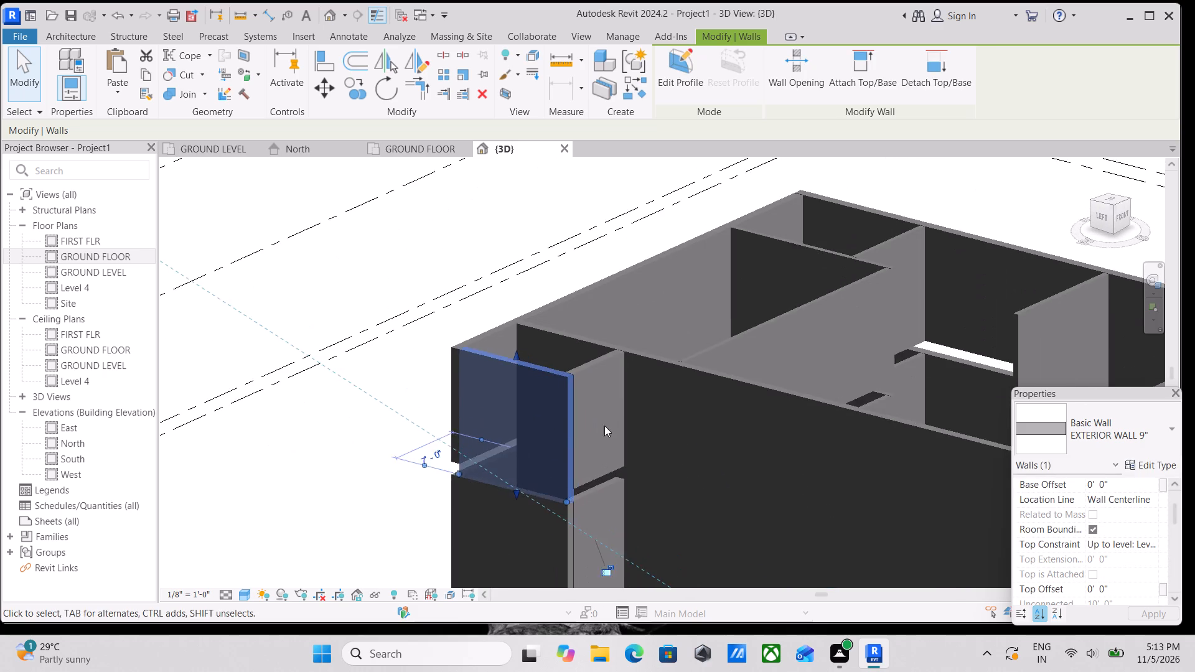
key(Escape)
Extend the base of the upper-storey short side wall of the small projection down to the top of the wall below.
click(591, 371)
scroll(594, 487, up, 3)
drag(594, 472, 597, 486)
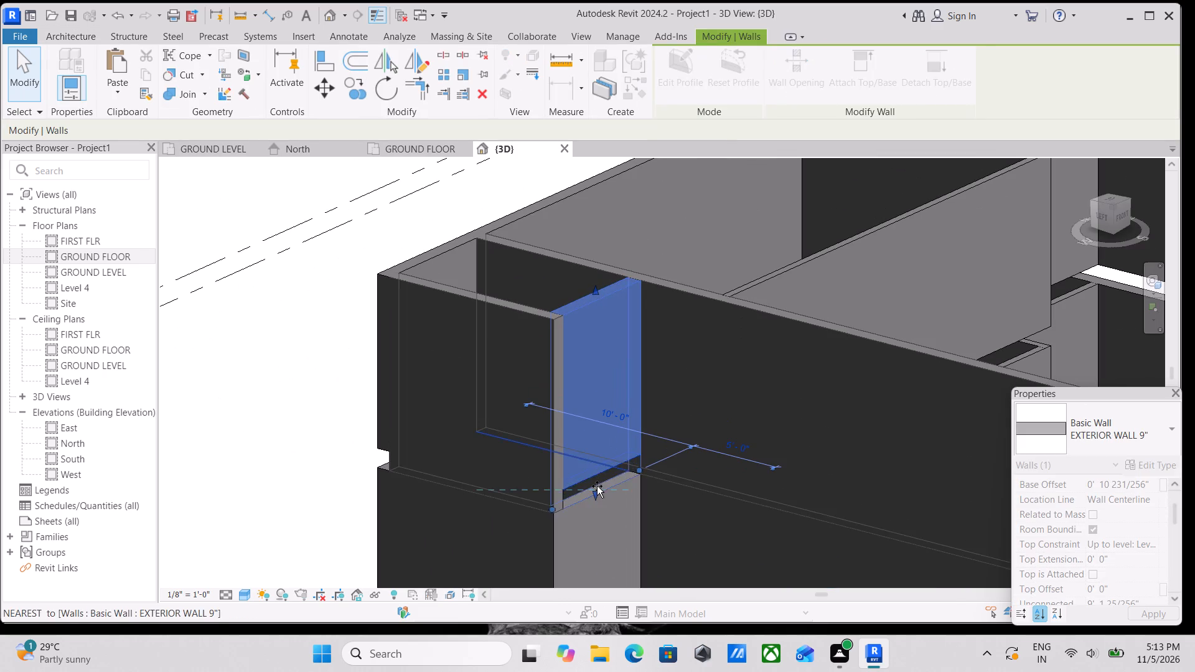
drag(597, 486, 597, 487)
key(Escape)
Extend the base of the upper-storey rear exterior wall down to FIRST FLR, closing the gap above the lower wall.
scroll(607, 485, down, 4)
middle_drag(572, 450, 779, 448)
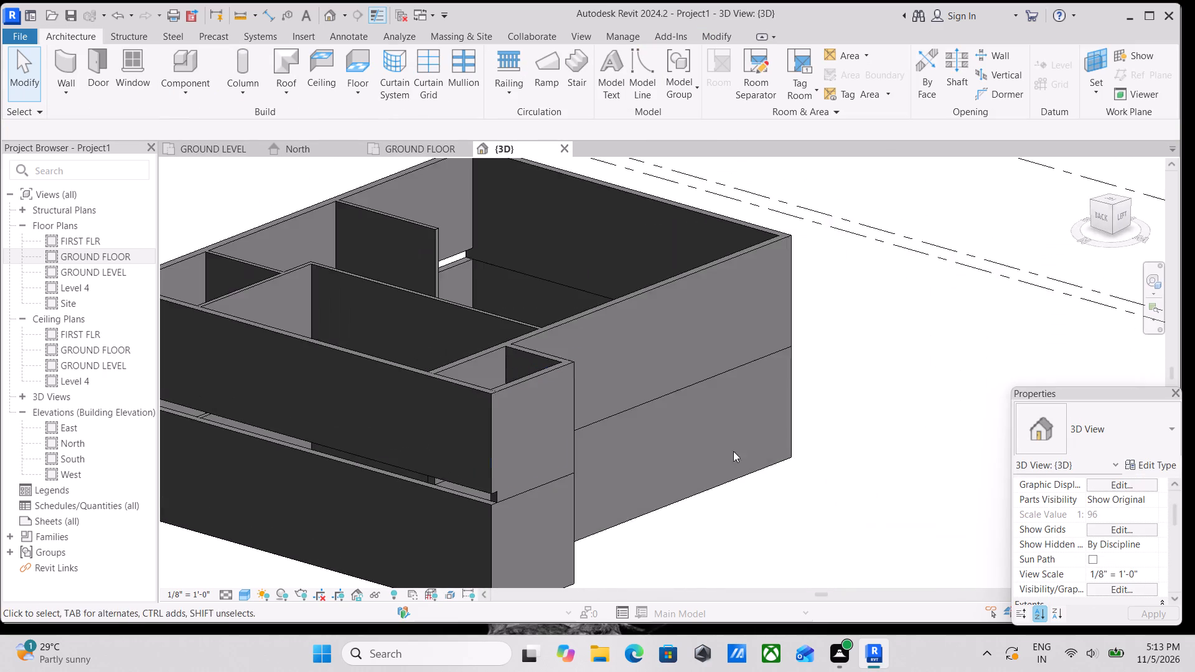
middle_drag(642, 452, 835, 403)
shift+middle_drag(799, 403, 954, 392)
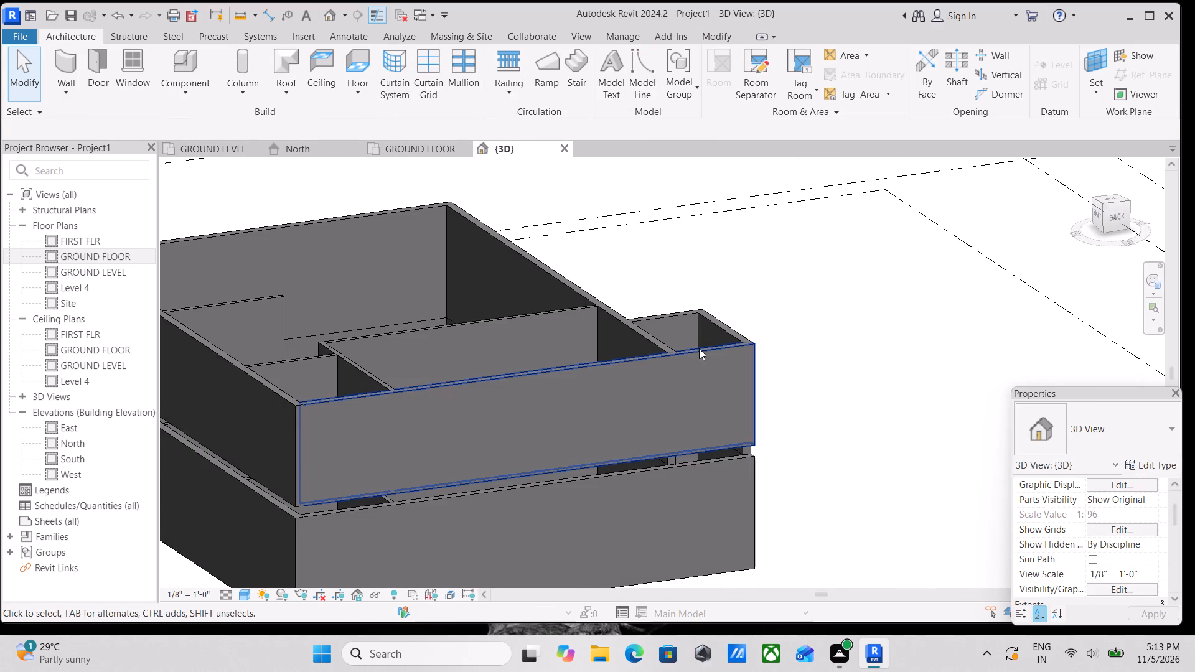
click(699, 348)
scroll(575, 462, up, 1)
drag(520, 484, 521, 490)
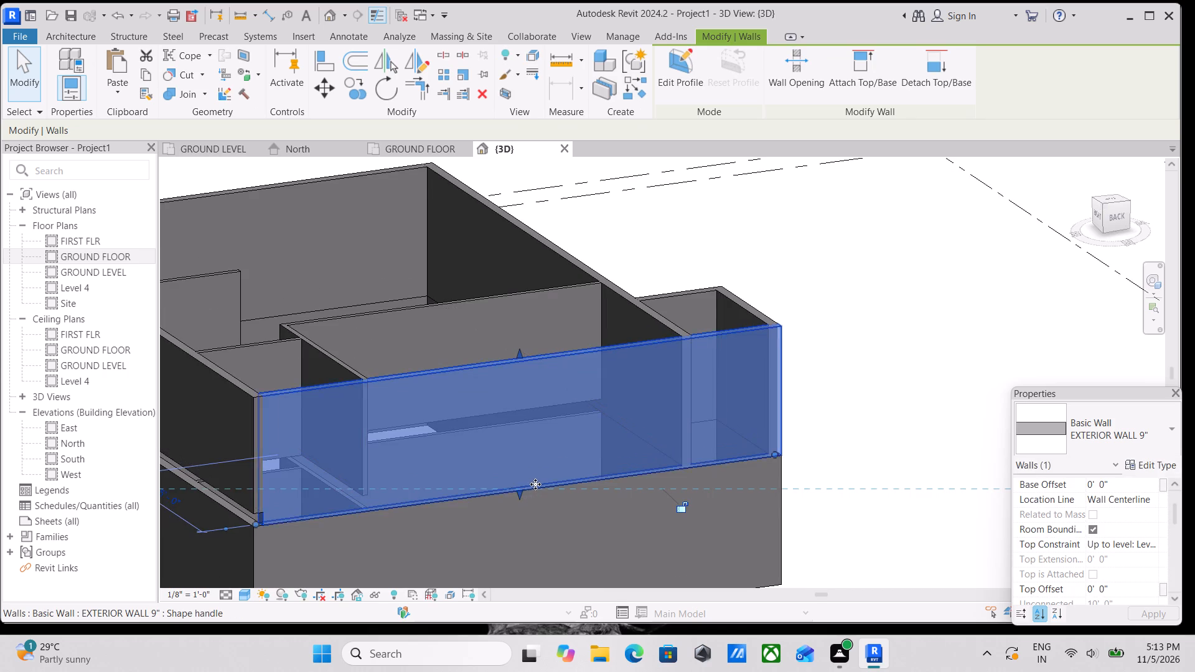
scroll(538, 484, down, 3)
scroll(474, 480, down, 2)
key(Escape)
Extend the base of the upper-storey right exterior wall down to the FIRST FLR level.
shift+middle_drag(444, 474, 595, 474)
click(517, 485)
middle_drag(518, 487, 561, 424)
click(540, 479)
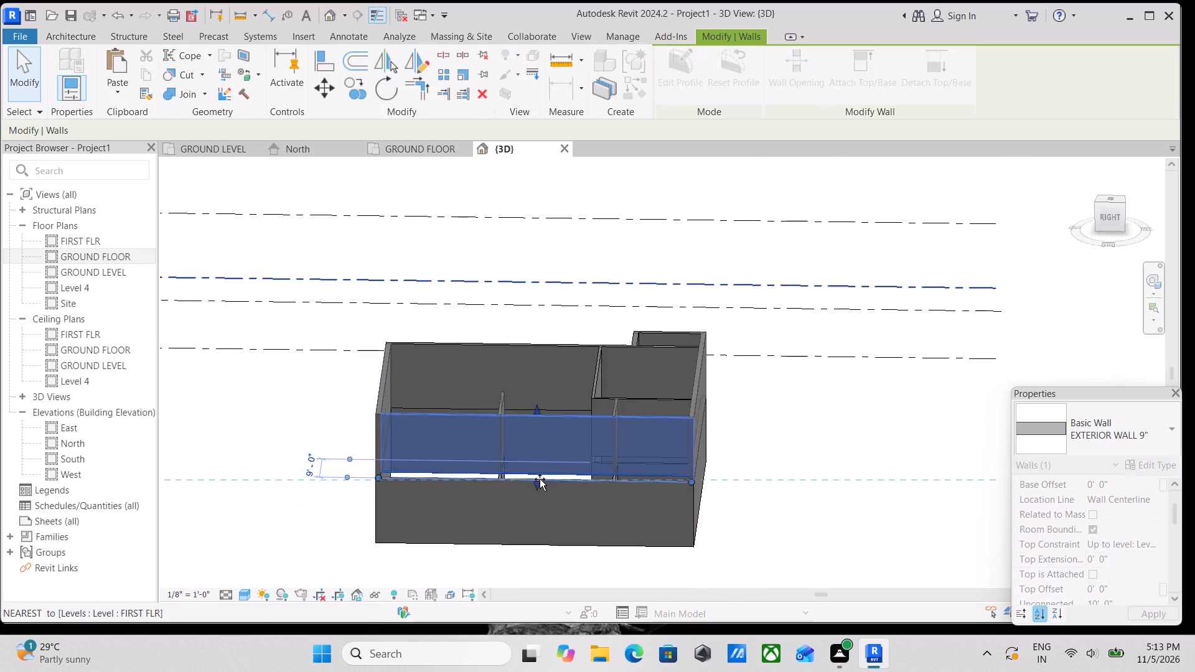
key(Escape)
Extend the base of the upper-storey 5" interior wall along the front of the large rear room down to the wall below.
scroll(540, 477, down, 3)
middle_drag(533, 467, 604, 543)
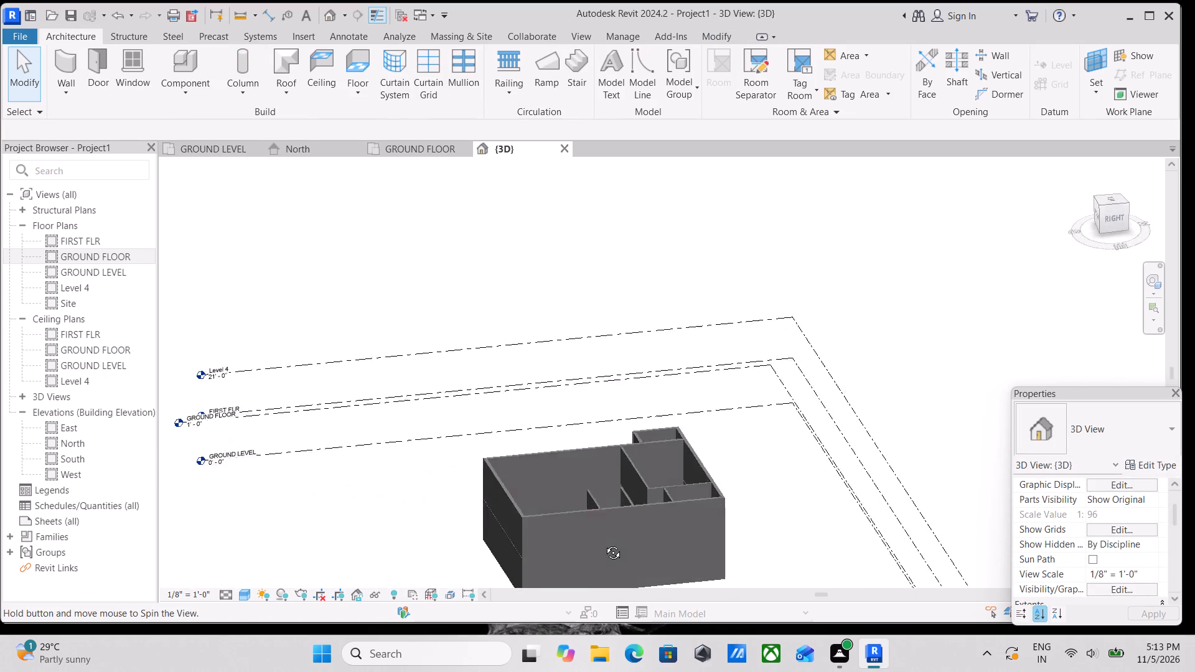
middle_drag(604, 543, 759, 602)
shift+middle_drag(743, 546, 889, 562)
shift+middle_drag(836, 480, 741, 515)
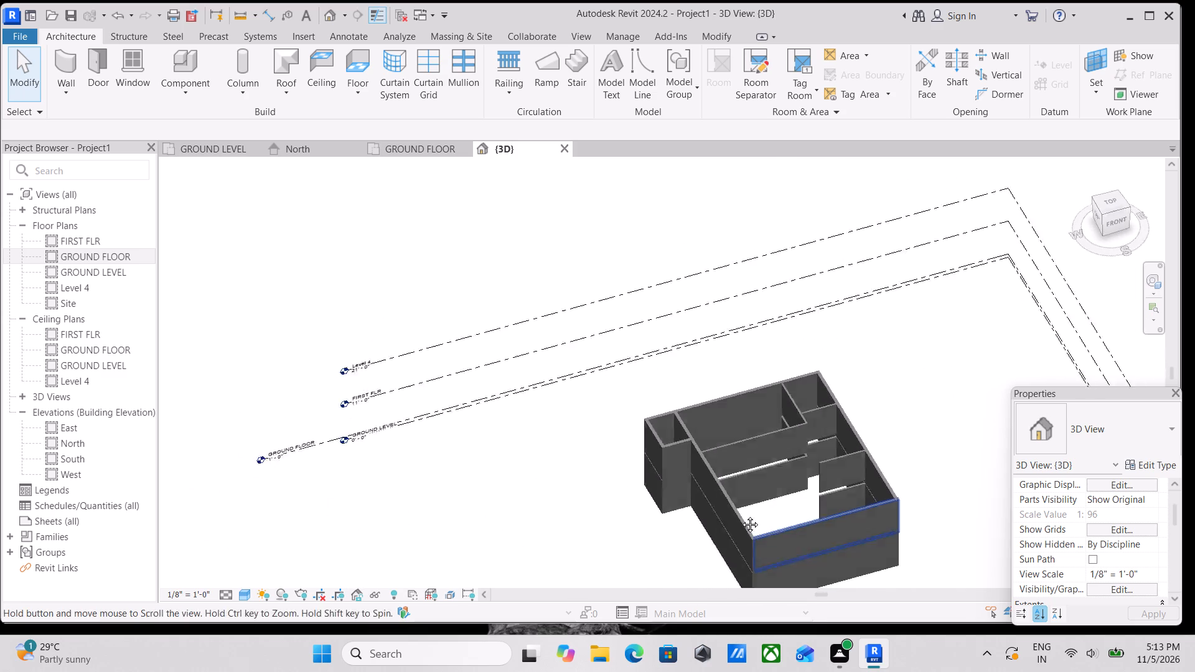
shift+middle_drag(741, 515, 744, 515)
scroll(754, 448, up, 5)
click(743, 436)
scroll(719, 474, up, 3)
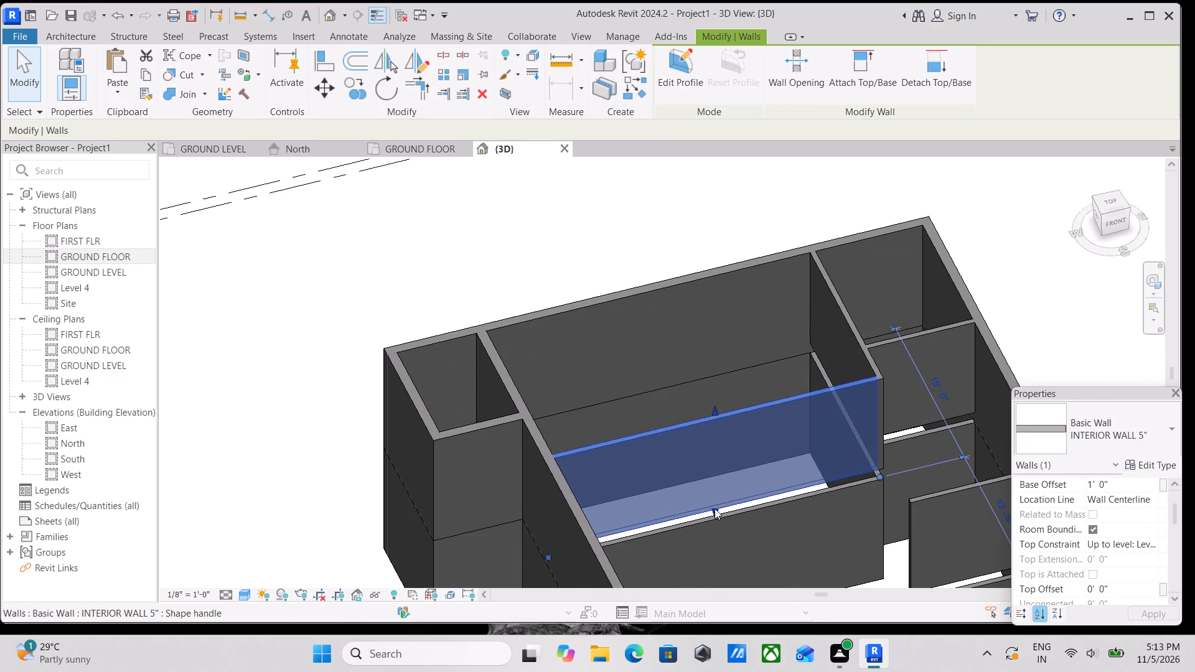
drag(712, 510, 715, 518)
scroll(780, 472, down, 2)
key(Escape)
Extend the base of the short upper-storey 5" interior wall in front of the rear-right corner room down to the wall below.
middle_drag(796, 470, 690, 457)
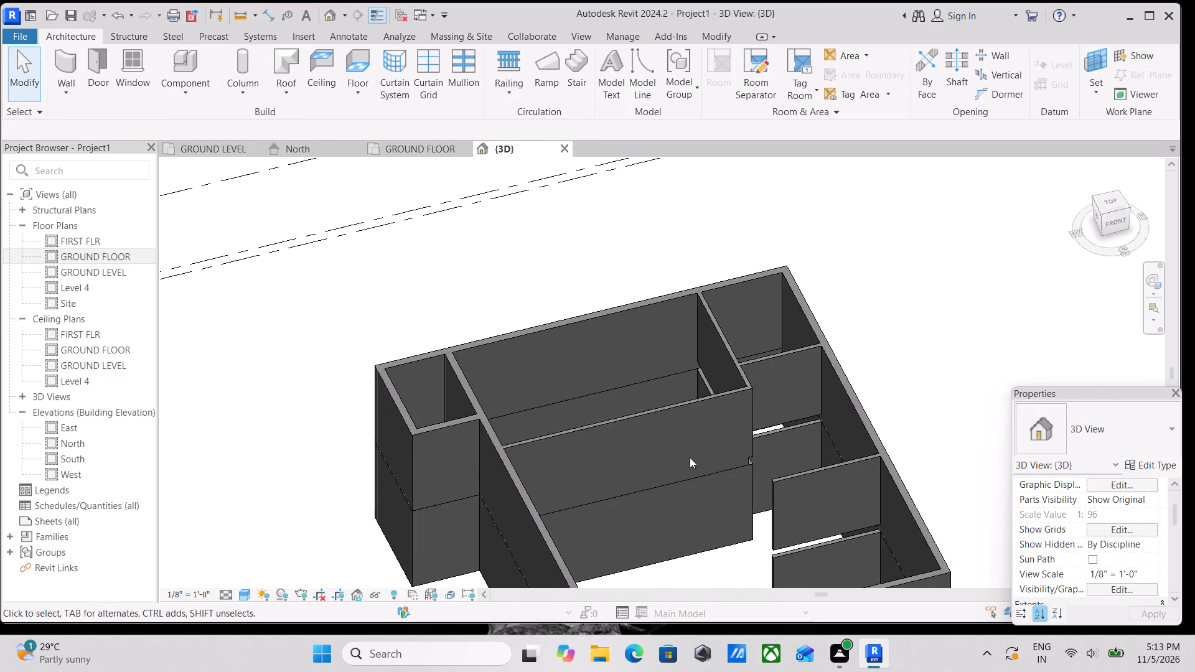
shift+middle_drag(757, 462, 700, 449)
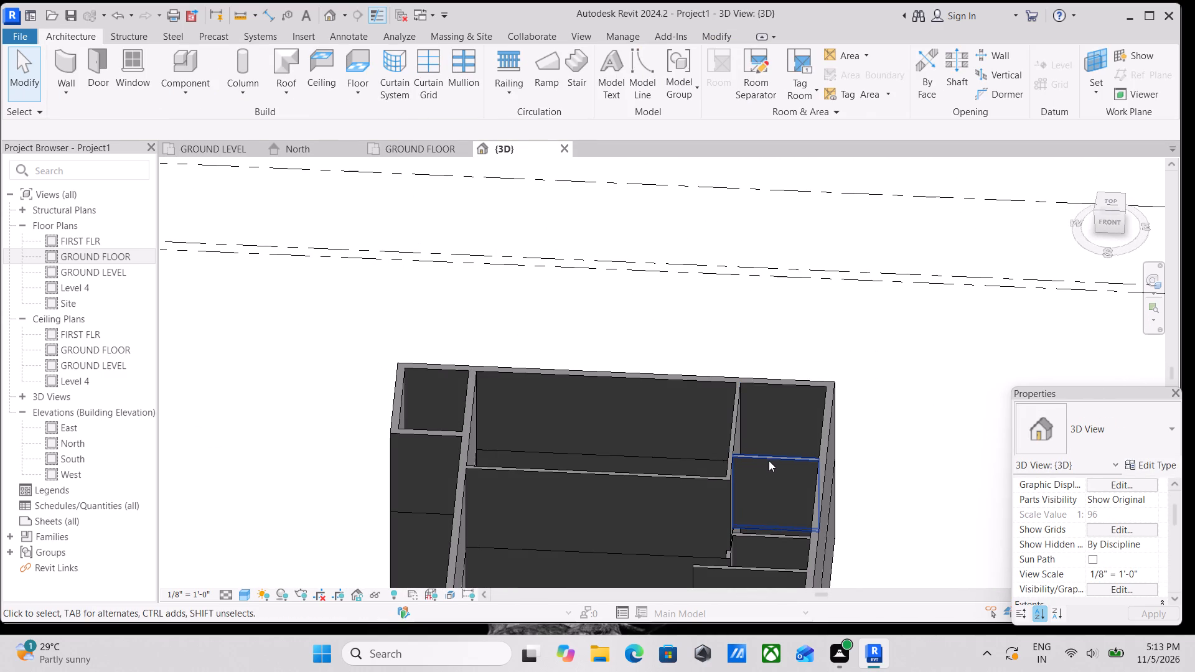
scroll(771, 459, up, 1)
click(780, 455)
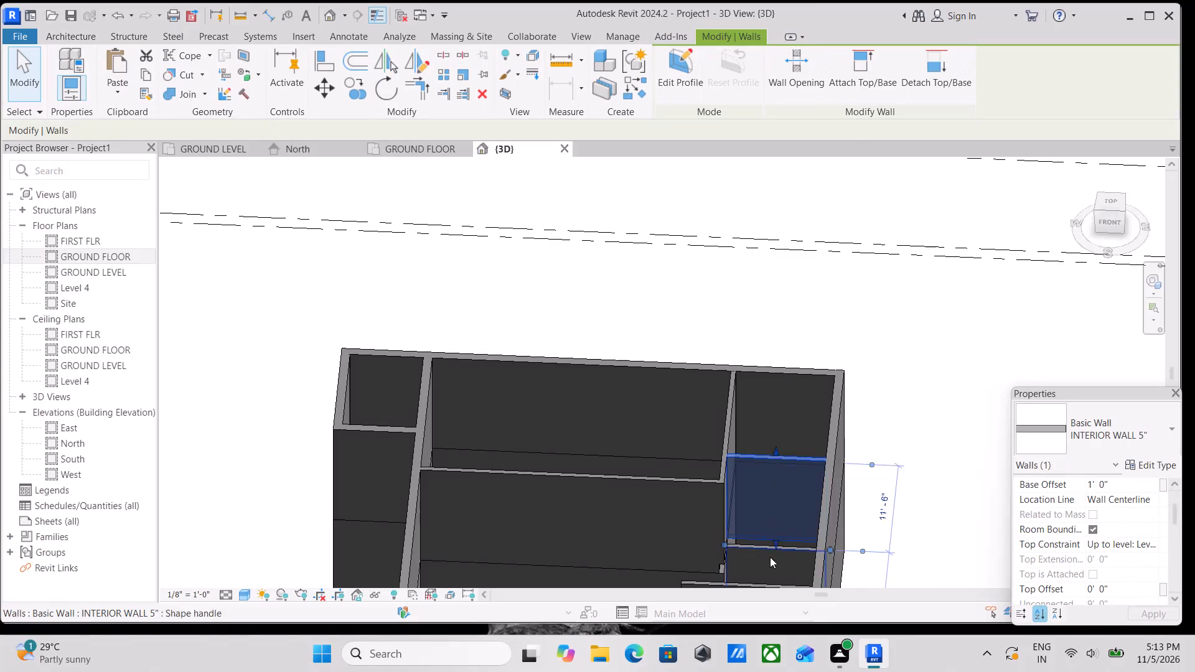
scroll(770, 554, up, 6)
drag(784, 539, 785, 556)
scroll(790, 543, down, 6)
key(Escape)
Extend the base of the free-ended upper-storey 5" interior wall off the right exterior wall down to the wall below.
middle_drag(791, 539, 806, 397)
shift+middle_drag(771, 488, 839, 376)
middle_drag(736, 385, 901, 527)
middle_drag(757, 433, 896, 671)
shift+middle_drag(805, 476, 853, 383)
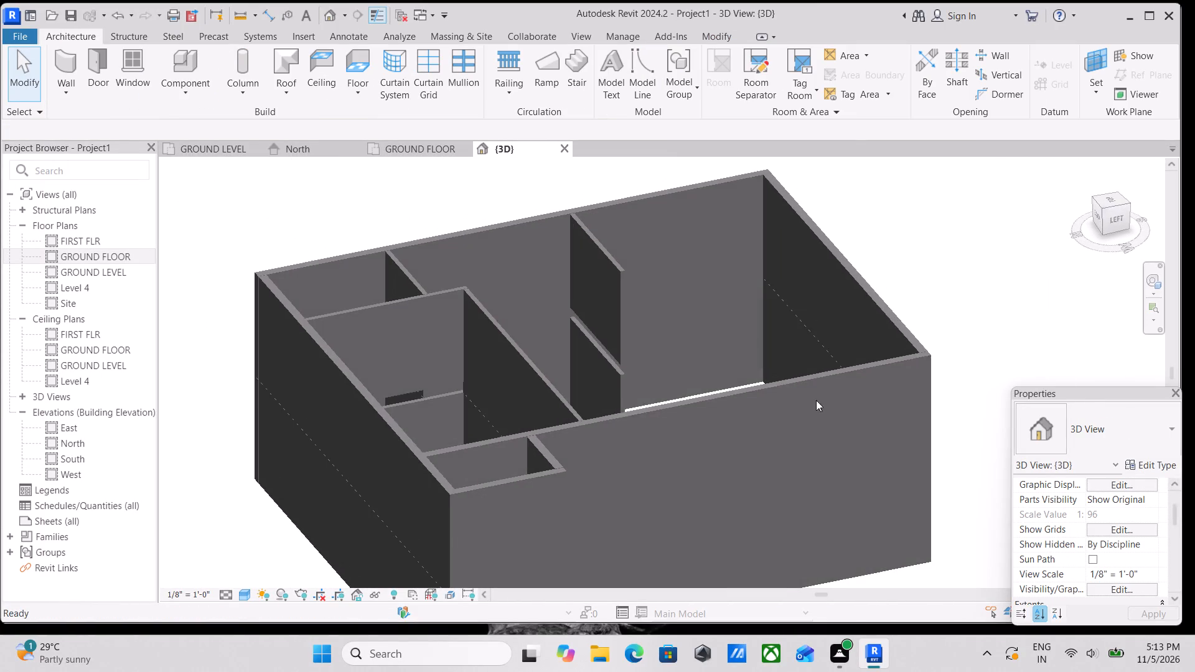
middle_drag(740, 411, 825, 393)
middle_drag(561, 414, 800, 430)
middle_drag(617, 385, 642, 429)
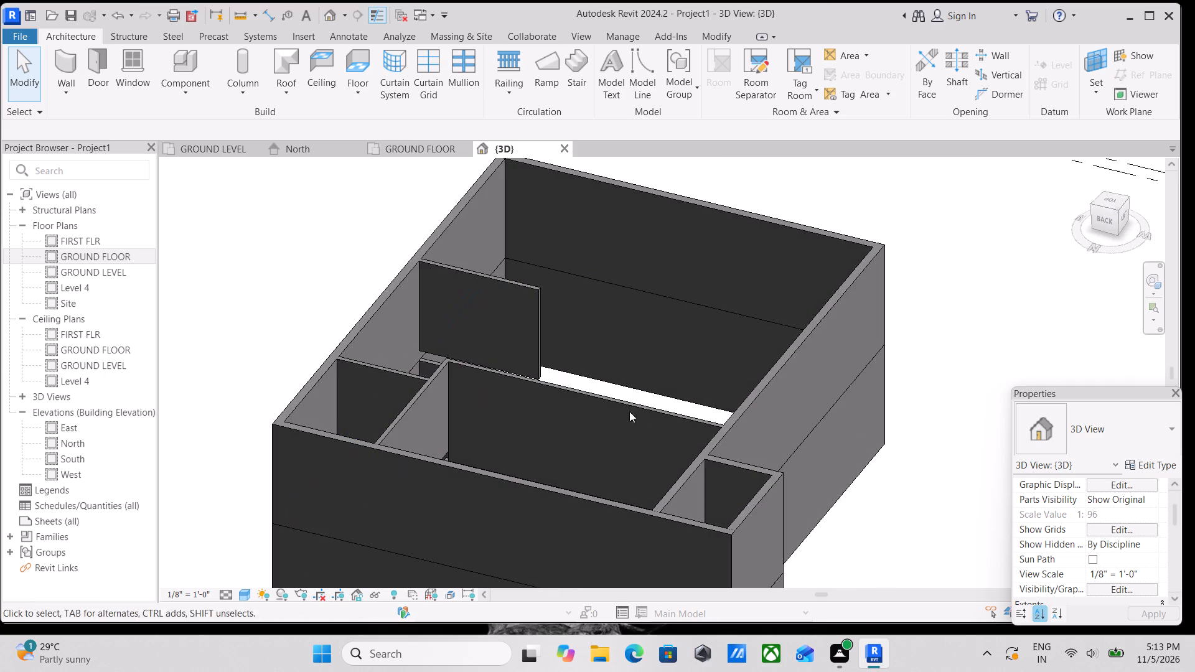
click(500, 281)
shift+middle_drag(578, 320, 318, 360)
shift+scroll(318, 360, up, 1)
scroll(494, 357, up, 11)
drag(436, 368, 443, 397)
scroll(460, 397, down, 4)
key(Escape)
scroll(520, 399, down, 1)
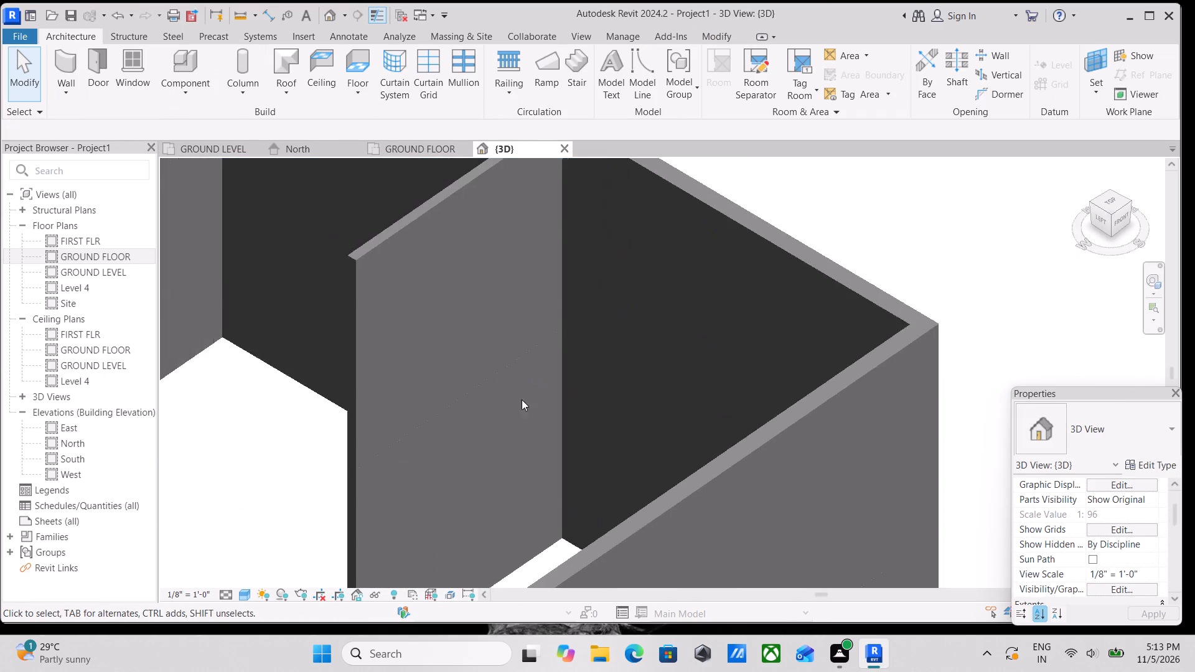
Extend the base of the upper-storey 5" partition between the large rear room and the corner room down to the wall below.
scroll(522, 399, down, 7)
middle_drag(487, 415, 654, 388)
scroll(562, 391, down, 3)
shift+middle_drag(566, 395, 705, 318)
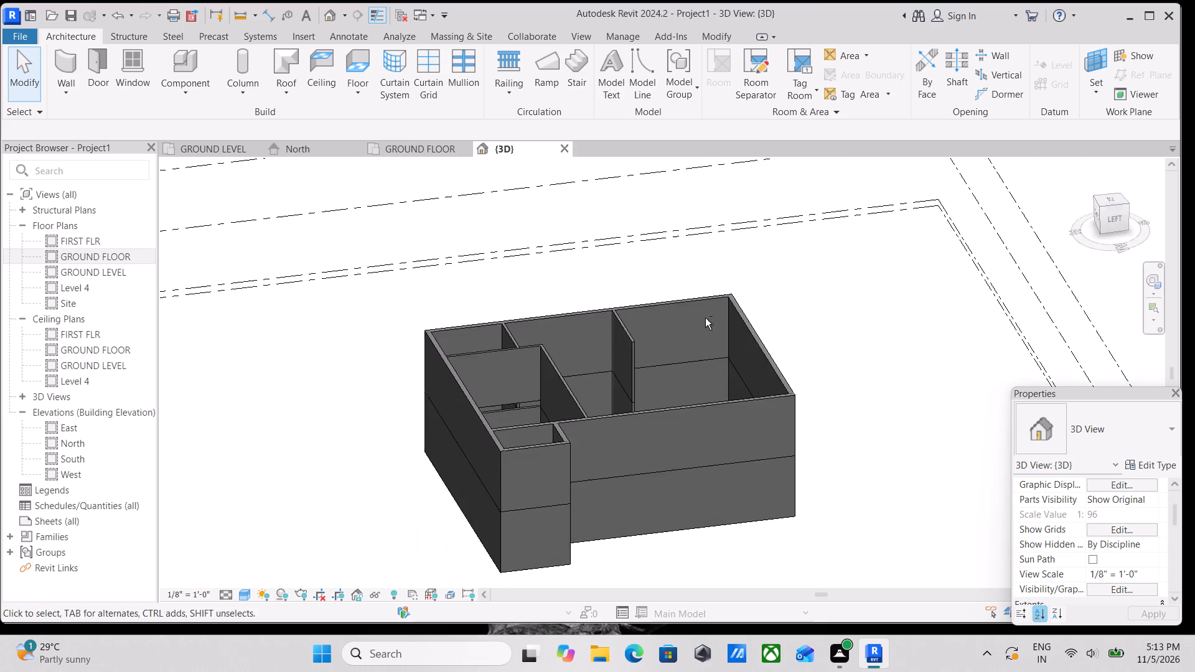
scroll(627, 408, up, 1)
middle_drag(627, 408, 383, 493)
middle_drag(508, 371, 443, 556)
shift+middle_drag(497, 494, 678, 429)
middle_drag(555, 491, 655, 413)
scroll(499, 415, up, 1)
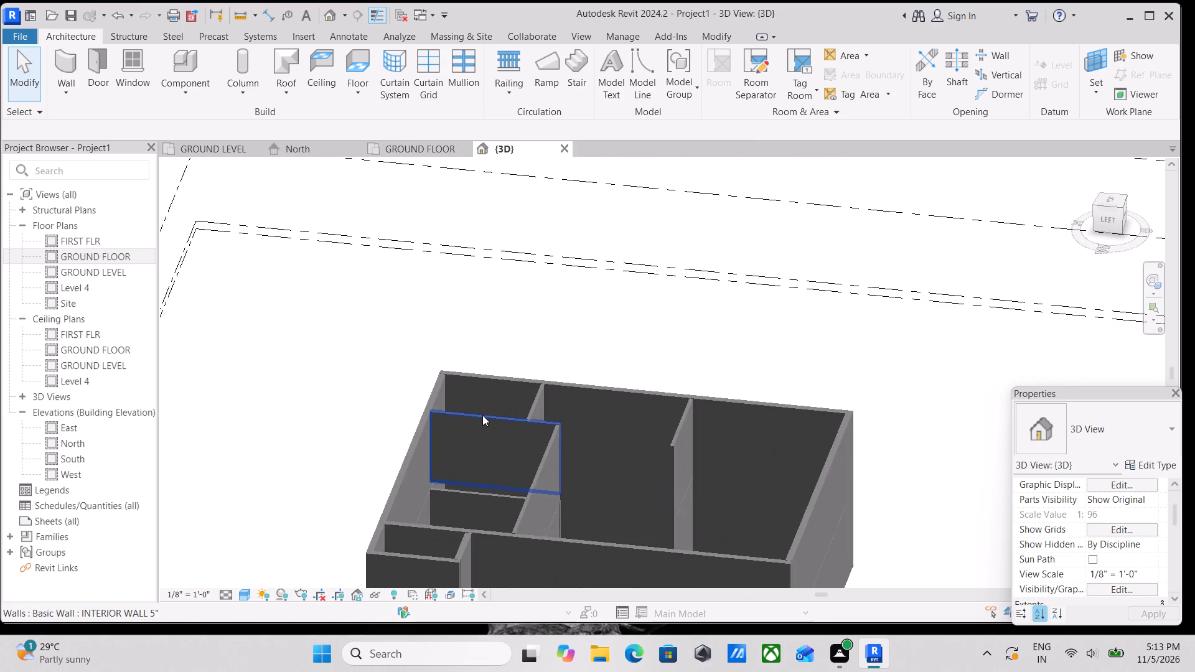
click(482, 415)
scroll(480, 510, up, 9)
drag(494, 467, 489, 483)
scroll(499, 473, down, 4)
key(Escape)
scroll(545, 464, down, 4)
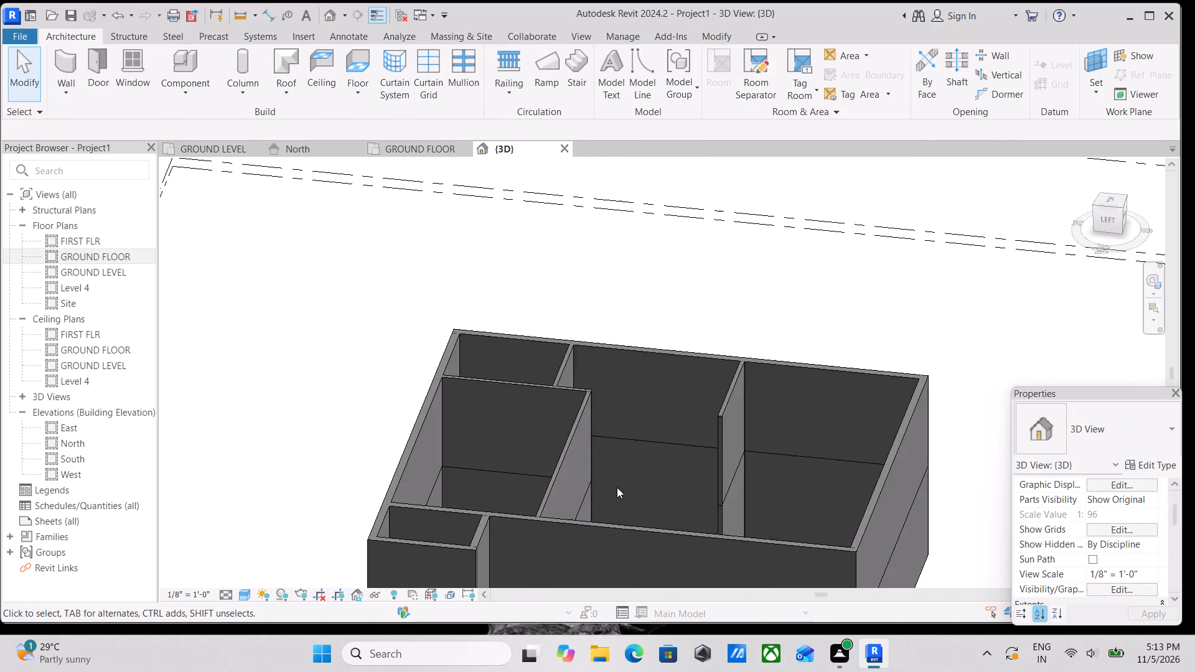
Check the upper-storey walls from several sides in 3D and examine the wall layout in the FIRST FLR floor plan.
middle_drag(617, 487, 423, 502)
shift+middle_drag(577, 492, 415, 505)
shift+middle_drag(680, 348, 606, 334)
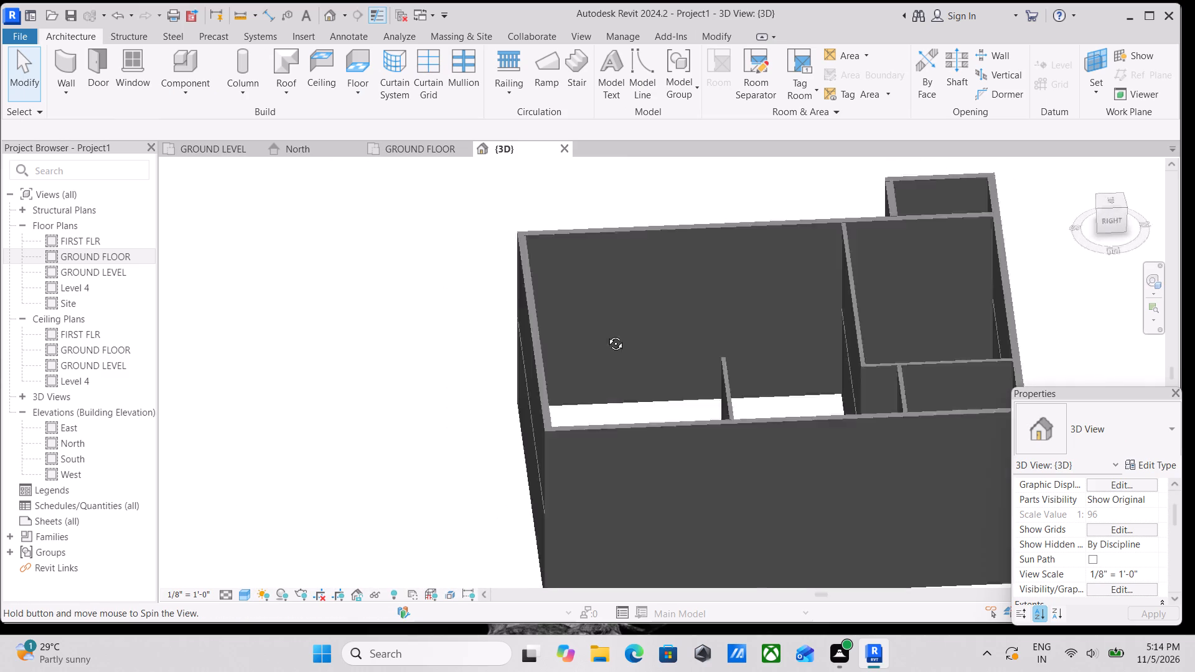
shift+middle_drag(606, 334, 771, 299)
shift+middle_drag(704, 352, 746, 343)
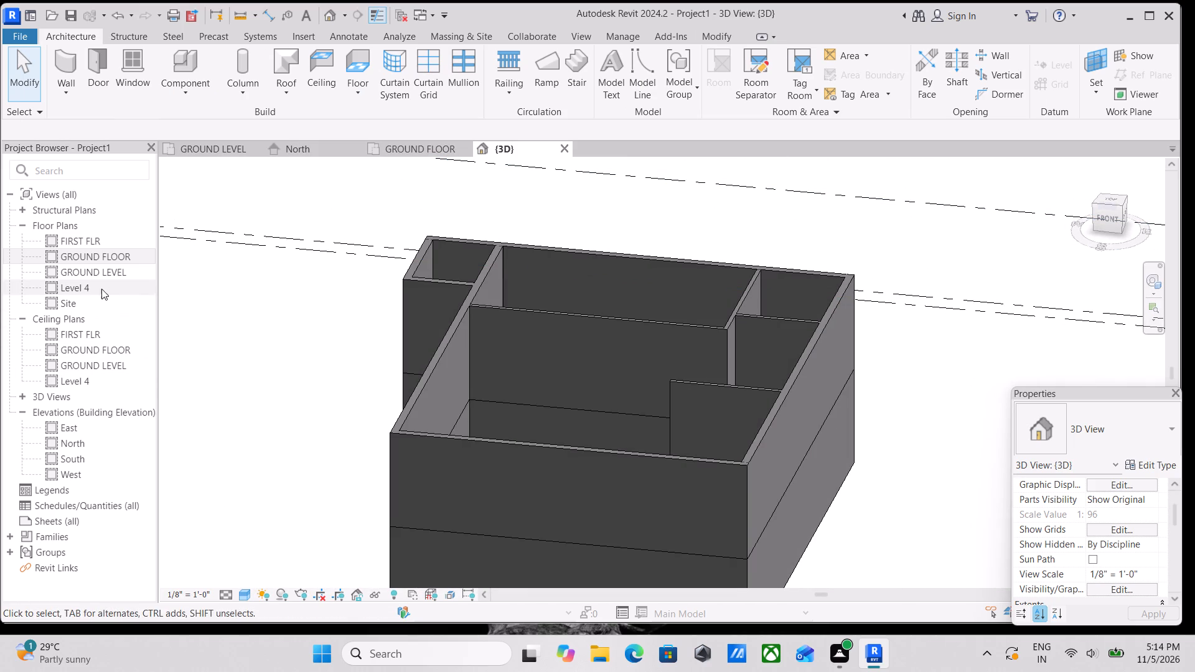
double_click(89, 236)
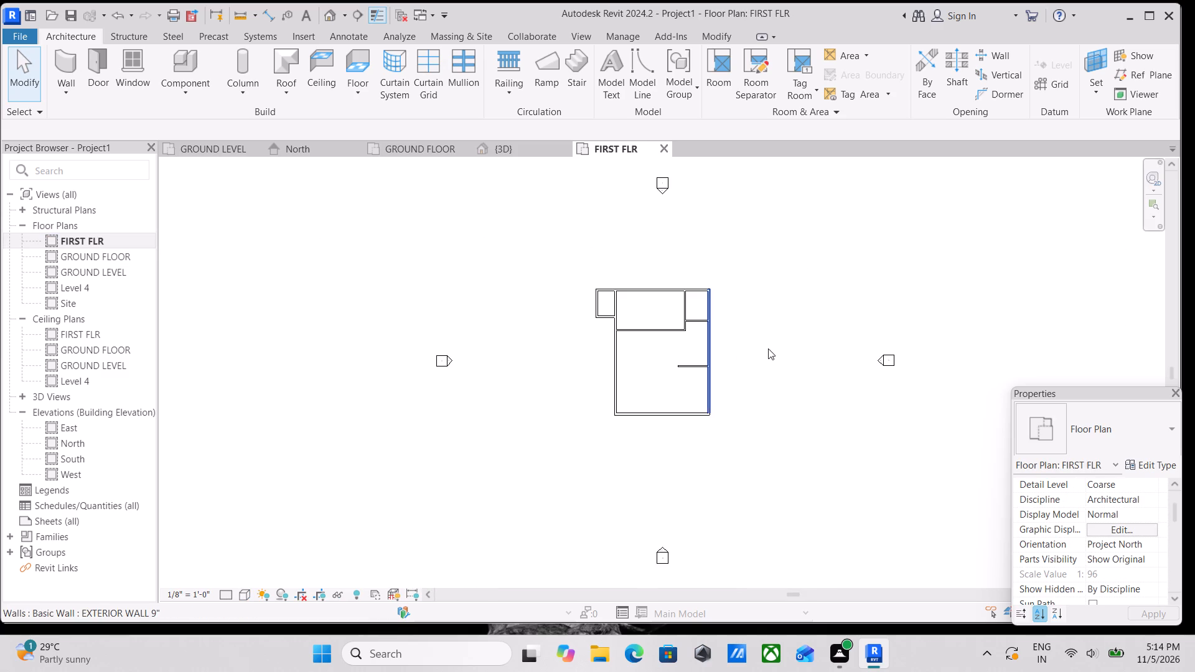
scroll(768, 347, up, 4)
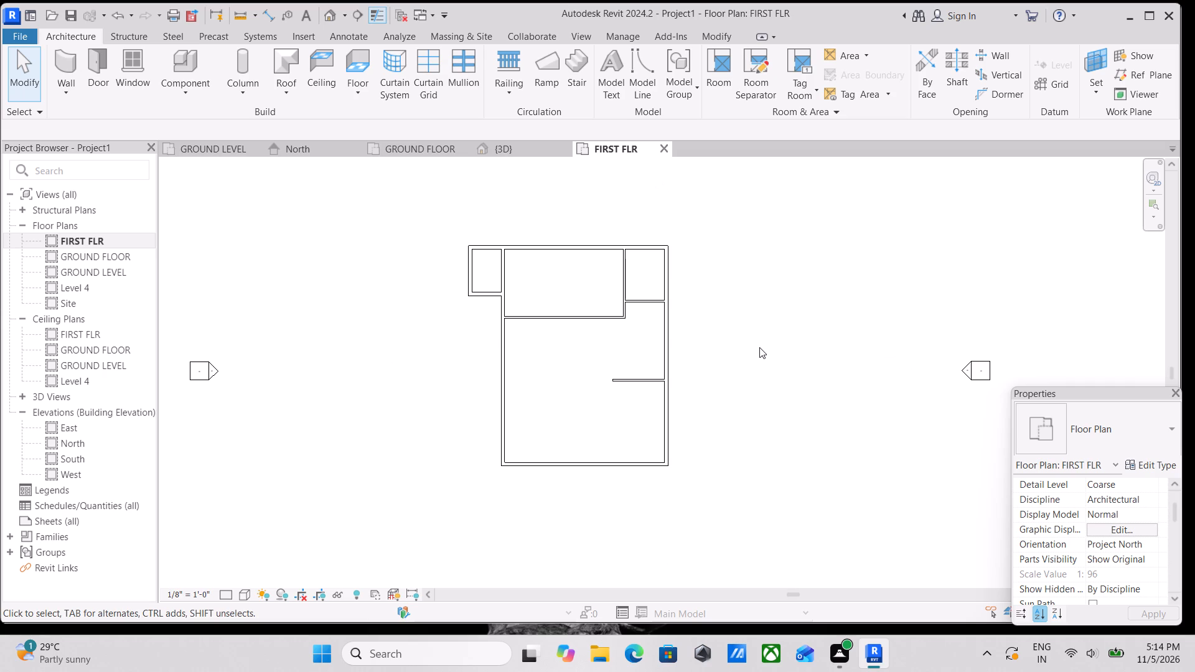
scroll(706, 417, up, 3)
middle_drag(571, 377, 602, 442)
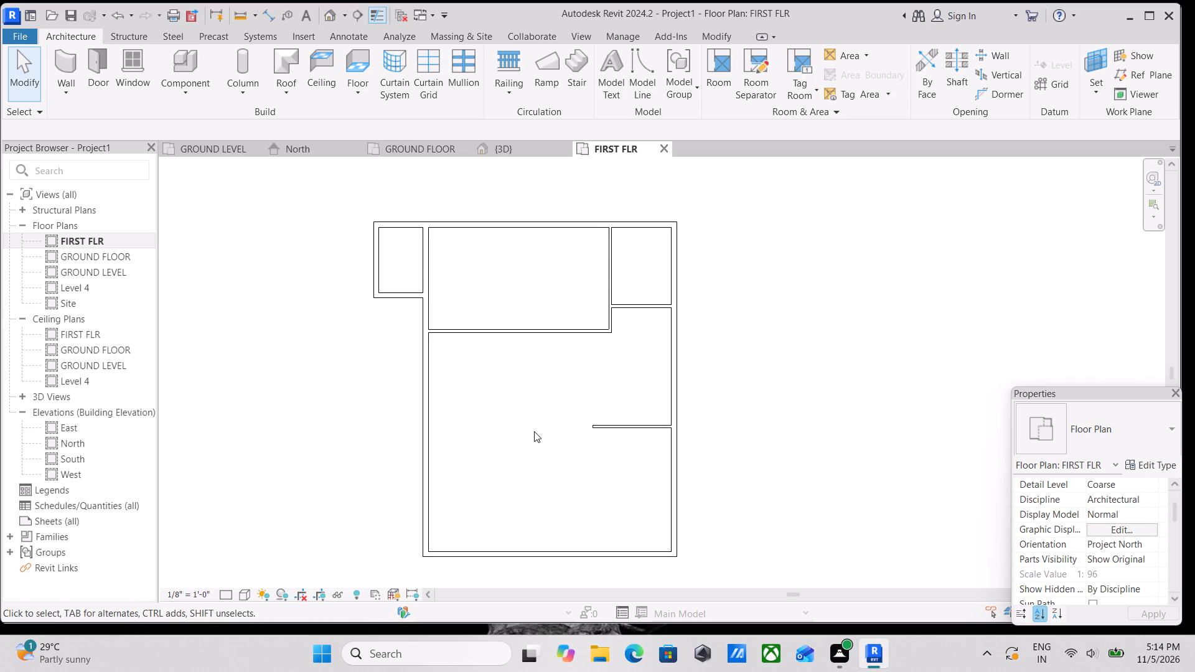
middle_drag(534, 442, 546, 540)
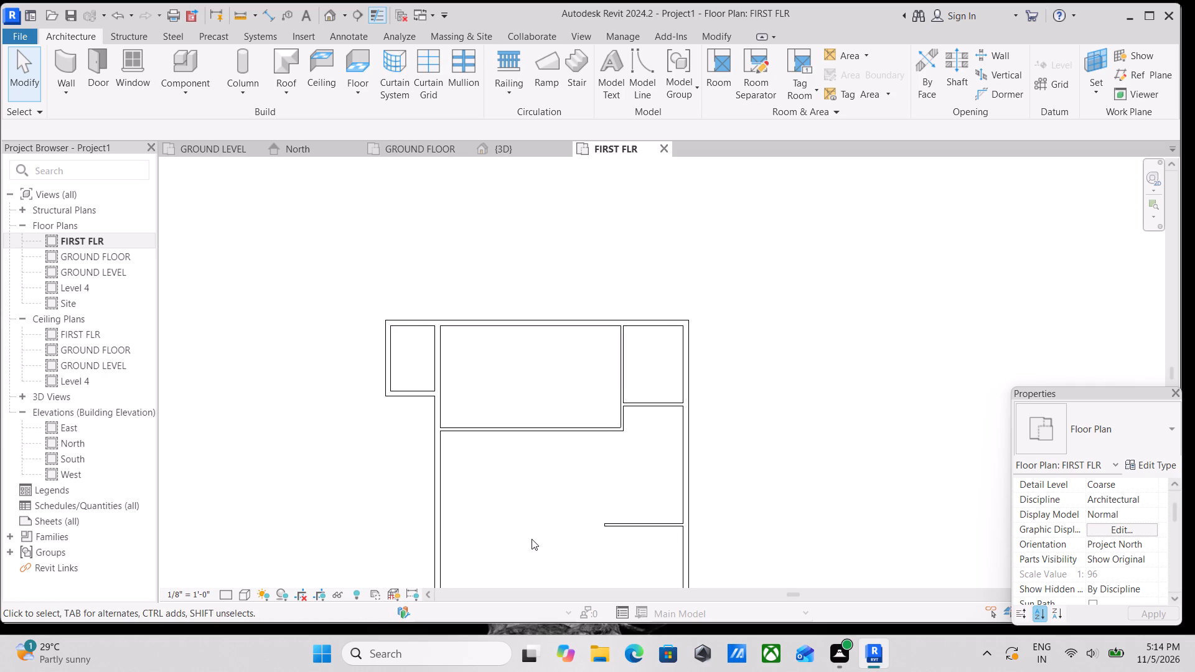
scroll(545, 536, down, 3)
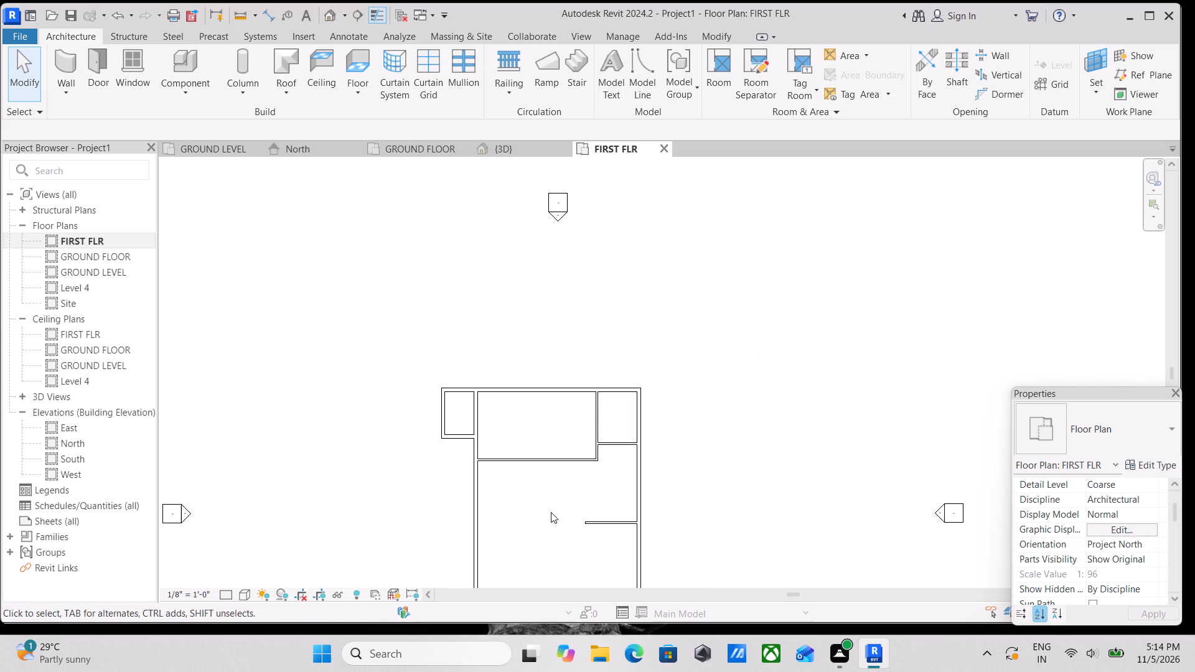
middle_drag(551, 512, 618, 455)
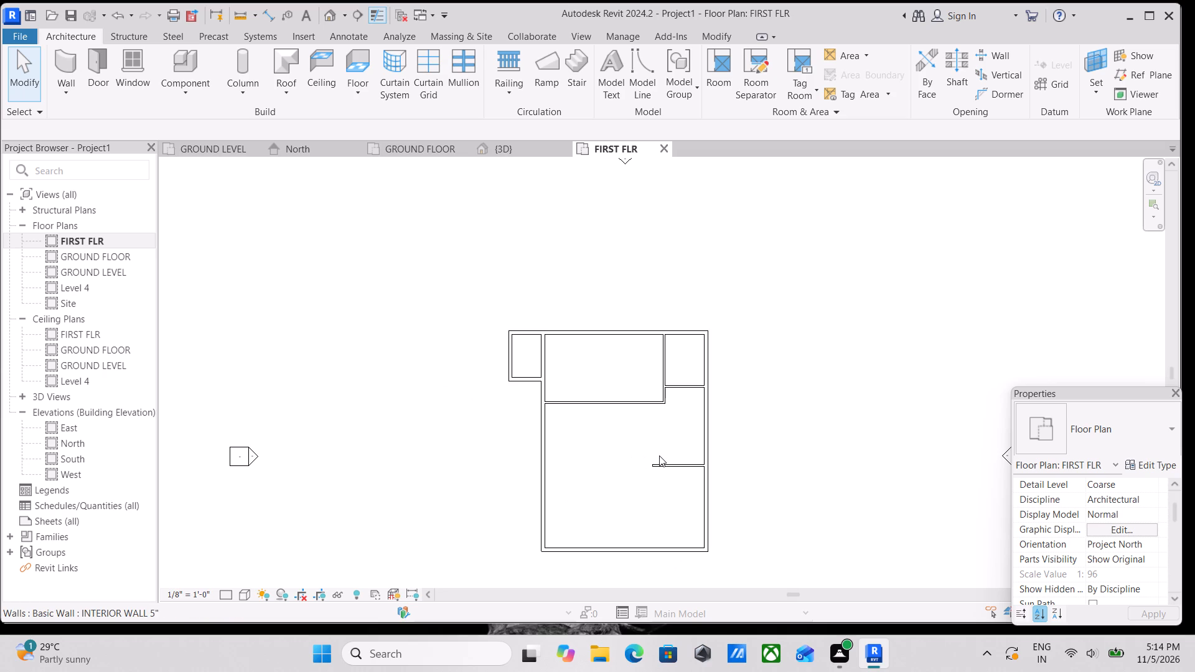
Delete the four copied 5" interior walls from the FIRST FLR plan, keeping the exterior walls.
click(663, 352)
right_click(663, 352)
click(711, 431)
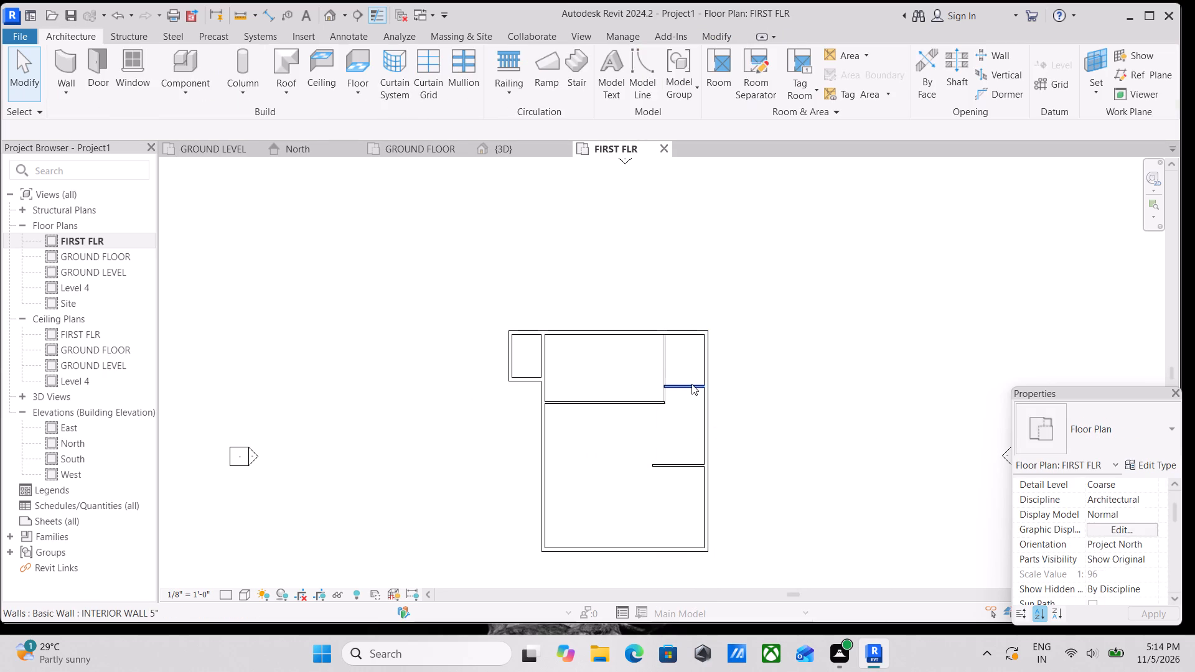
click(691, 384)
right_click(691, 384)
click(737, 431)
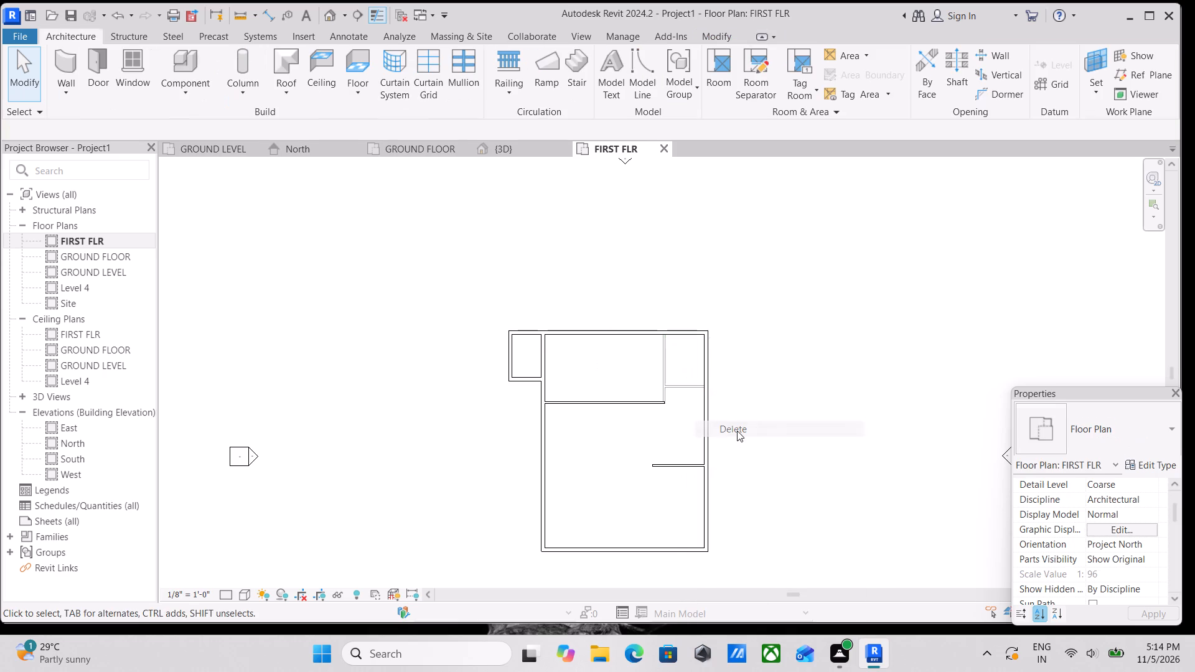
click(626, 406)
right_click(625, 405)
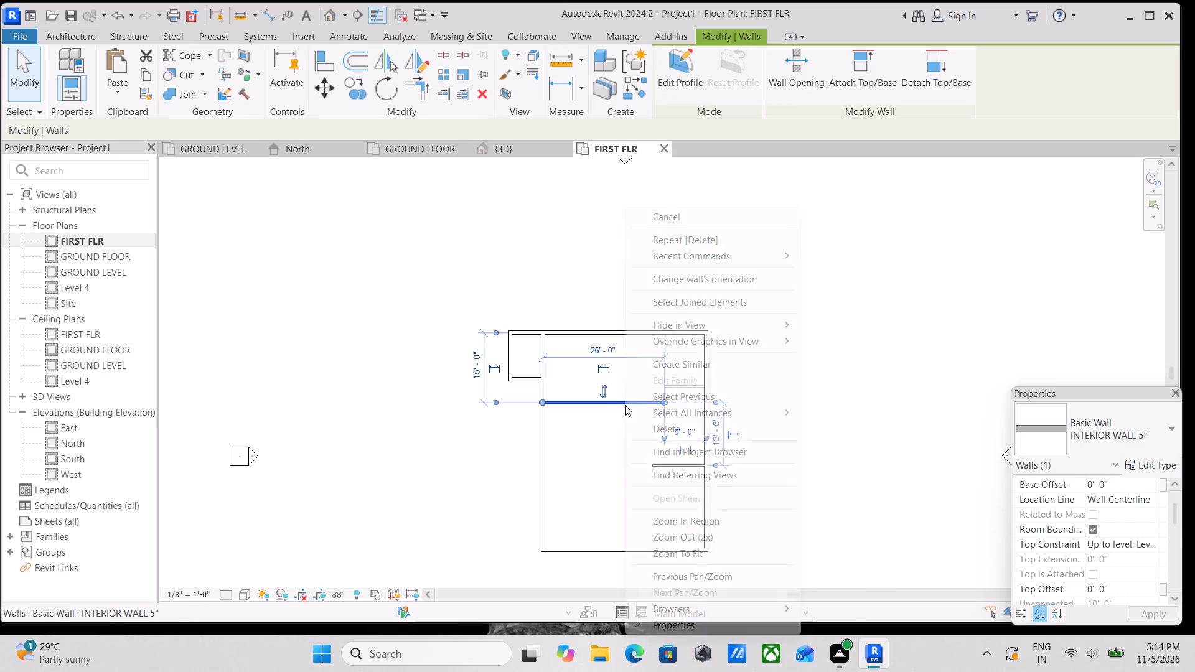
click(669, 429)
click(671, 469)
right_click(669, 464)
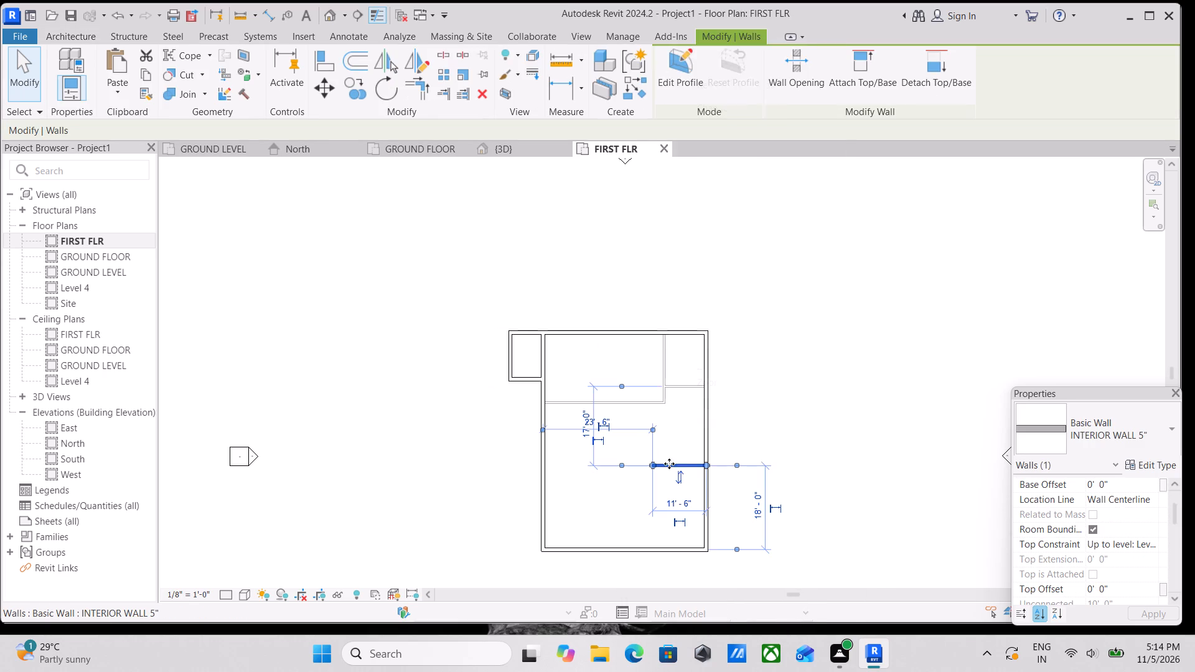
click(751, 260)
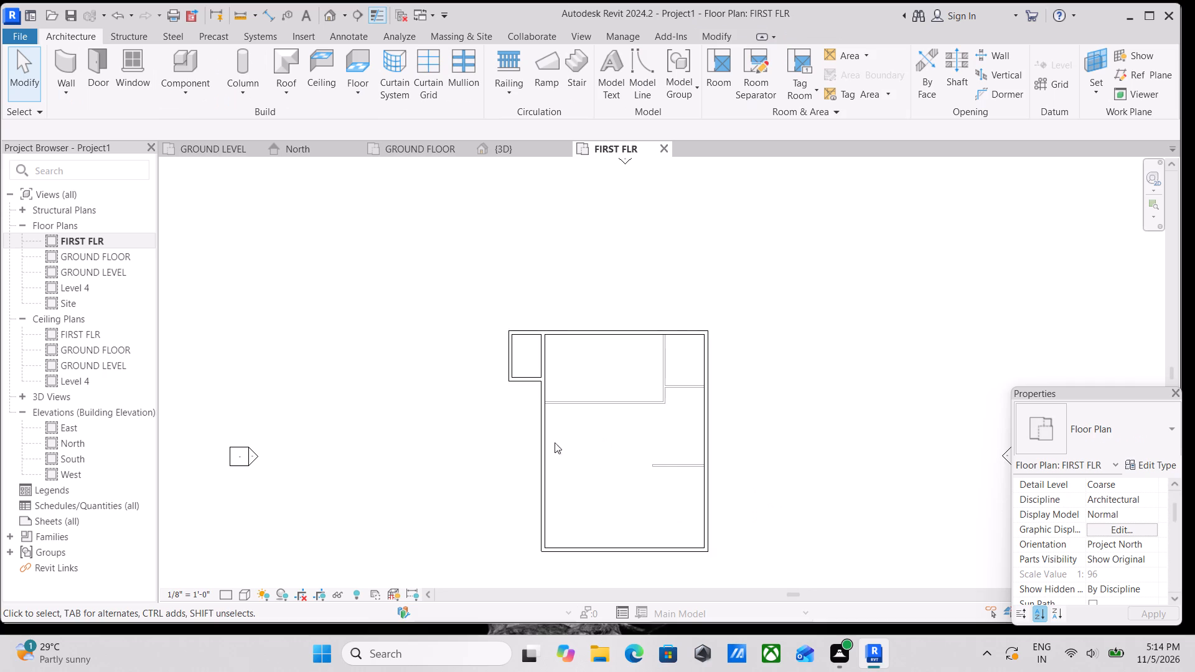
Draw an L-shaped 5" interior wall about 13'-6" in from the rear exterior wall, turning across to the right exterior wall.
scroll(555, 481, up, 1)
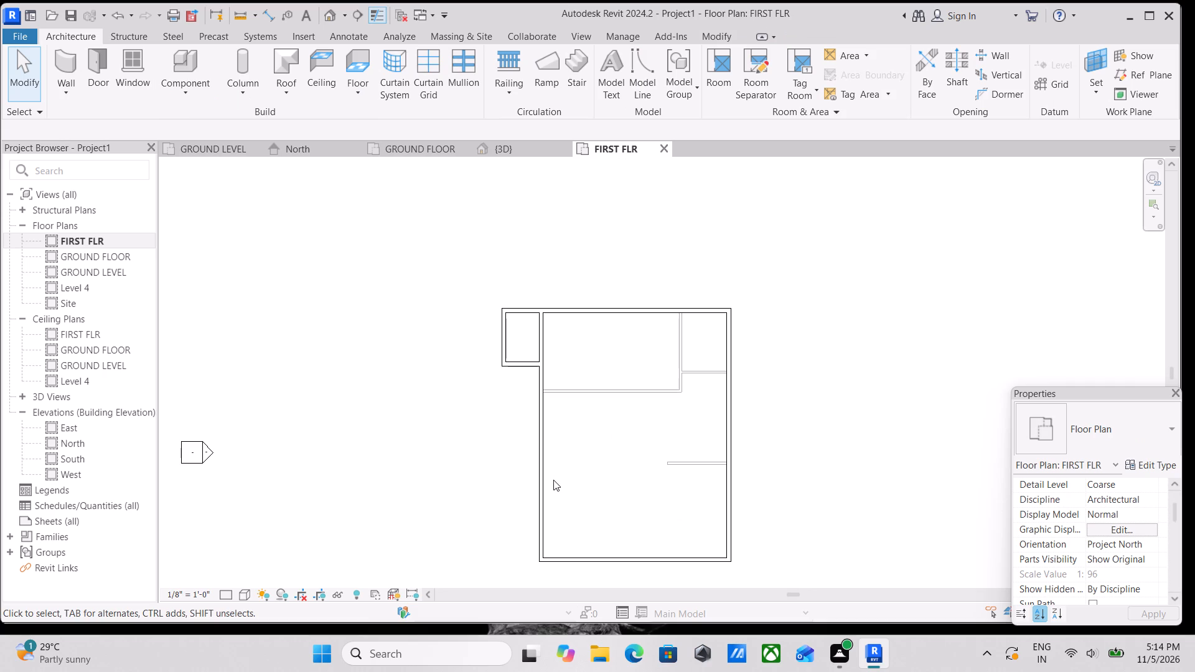
middle_drag(553, 480, 555, 507)
text(WA)
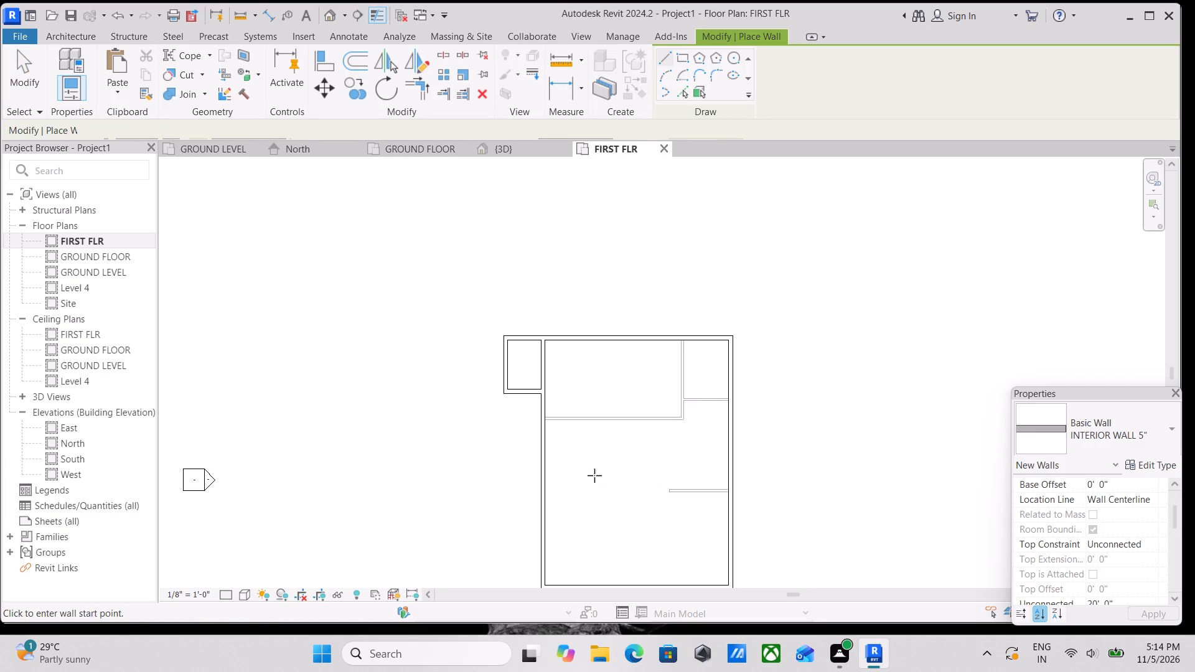
scroll(650, 319, up, 3)
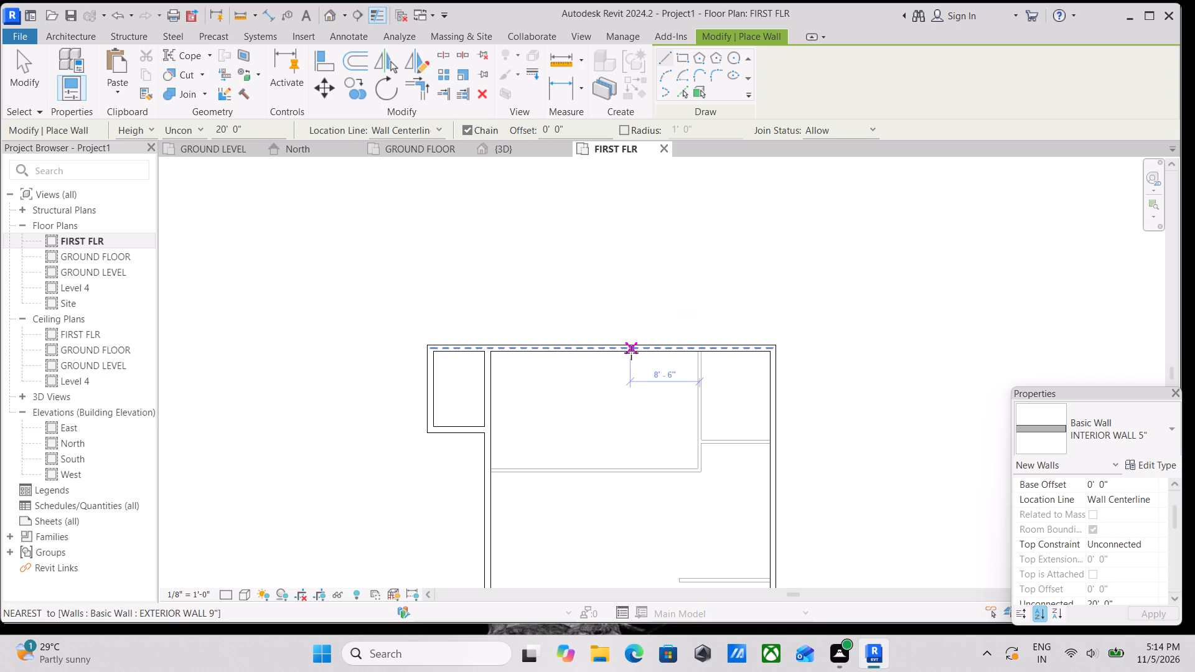
click(631, 353)
middle_drag(628, 493, 631, 450)
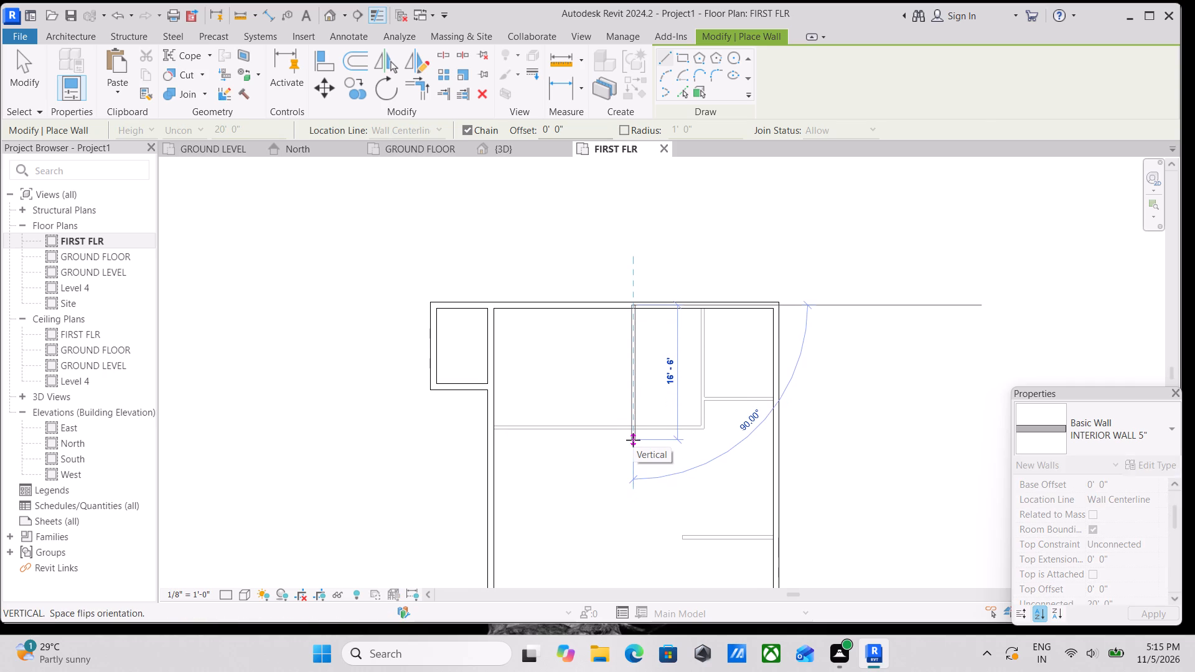
middle_drag(633, 455, 630, 436)
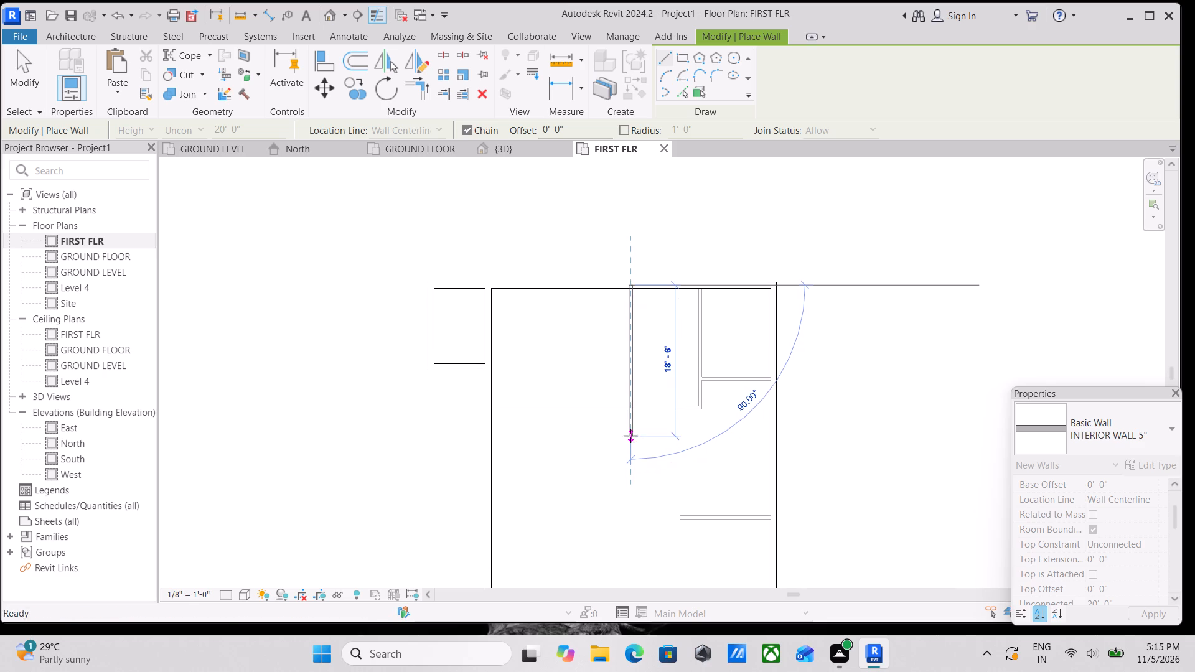
scroll(635, 390, up, 1)
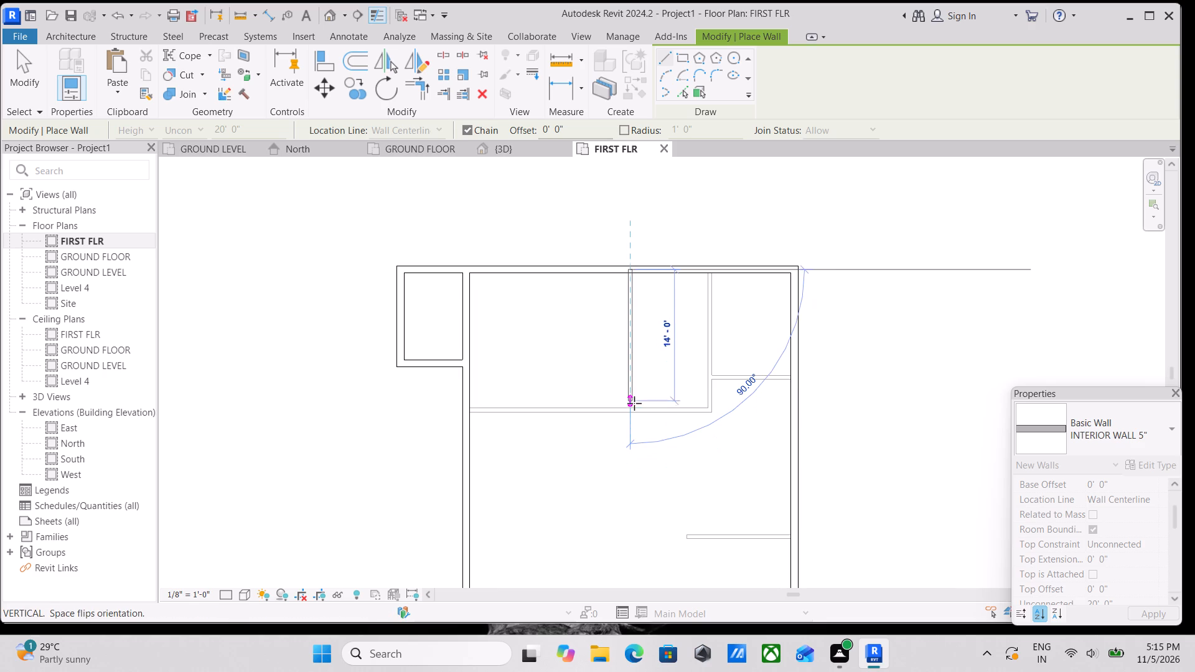
click(634, 395)
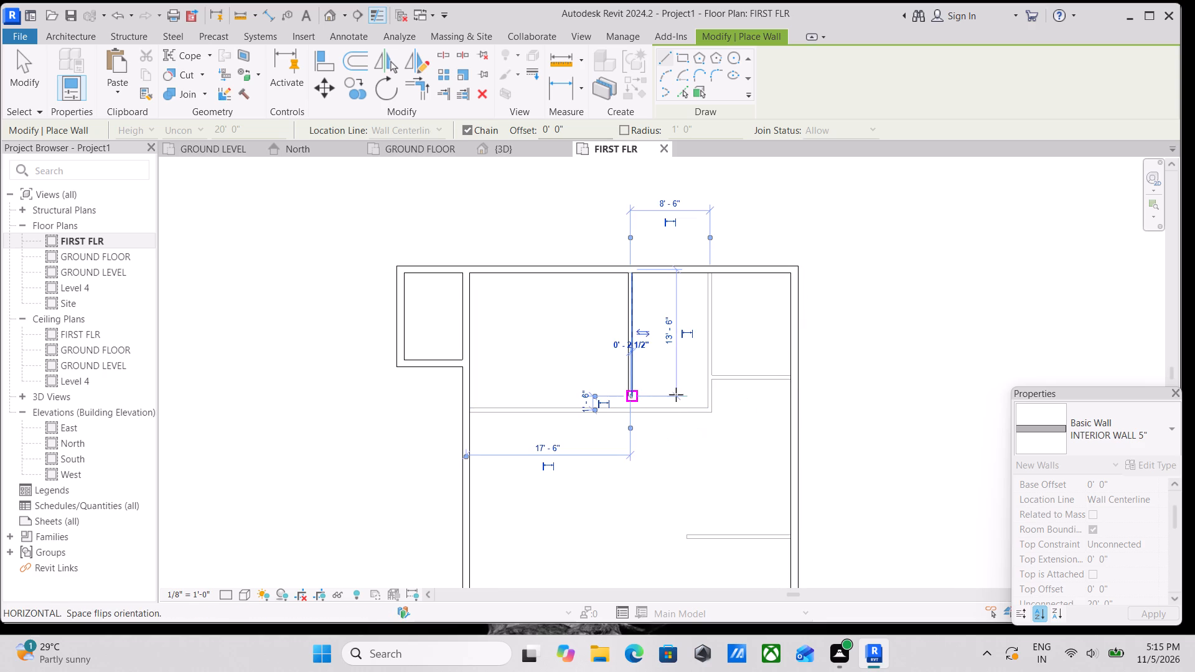
click(794, 391)
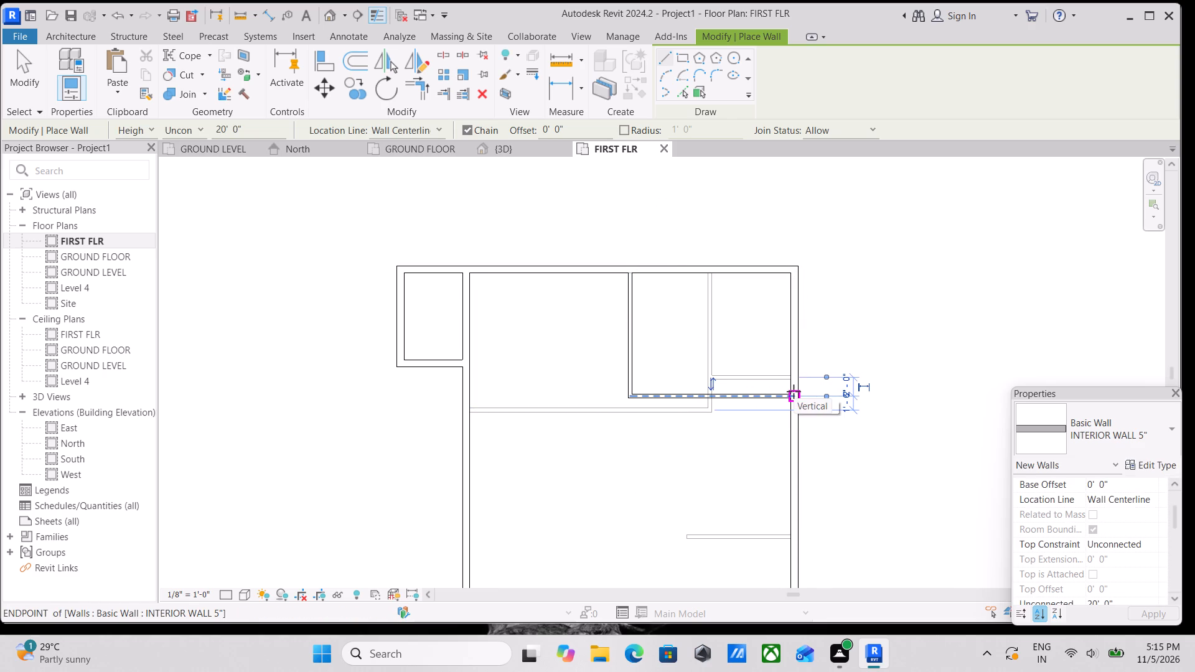
key(Escape)
Draw a 5" interior wall from the new corner straight across to the left exterior wall.
scroll(637, 401, up, 2)
click(625, 397)
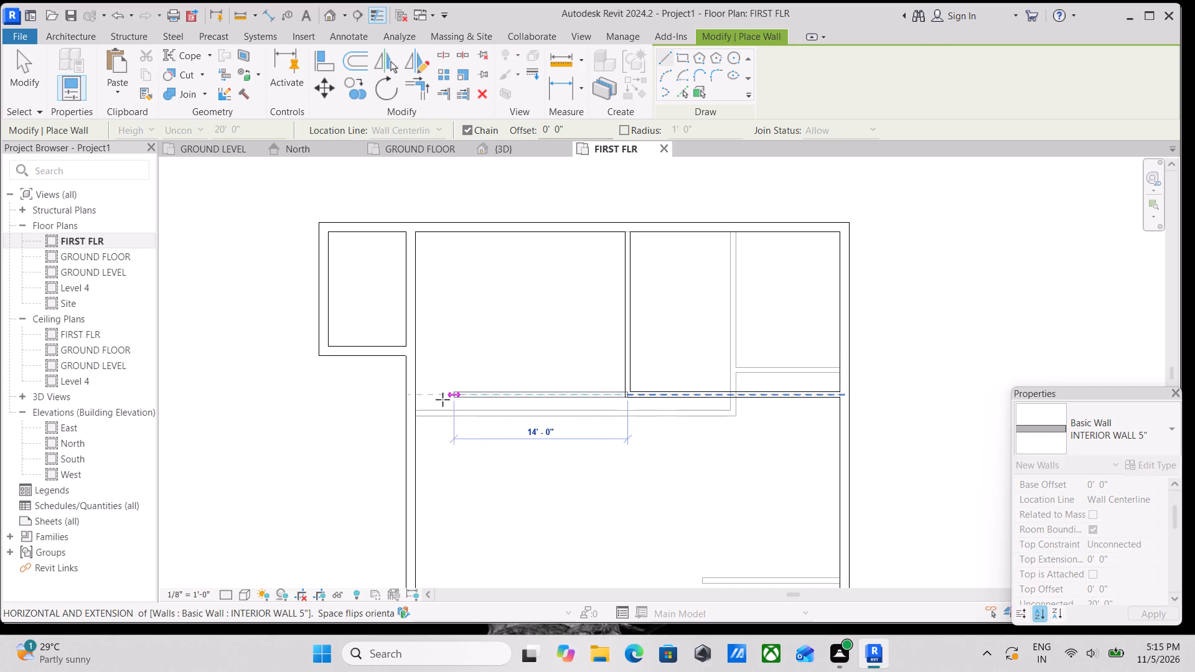
click(412, 399)
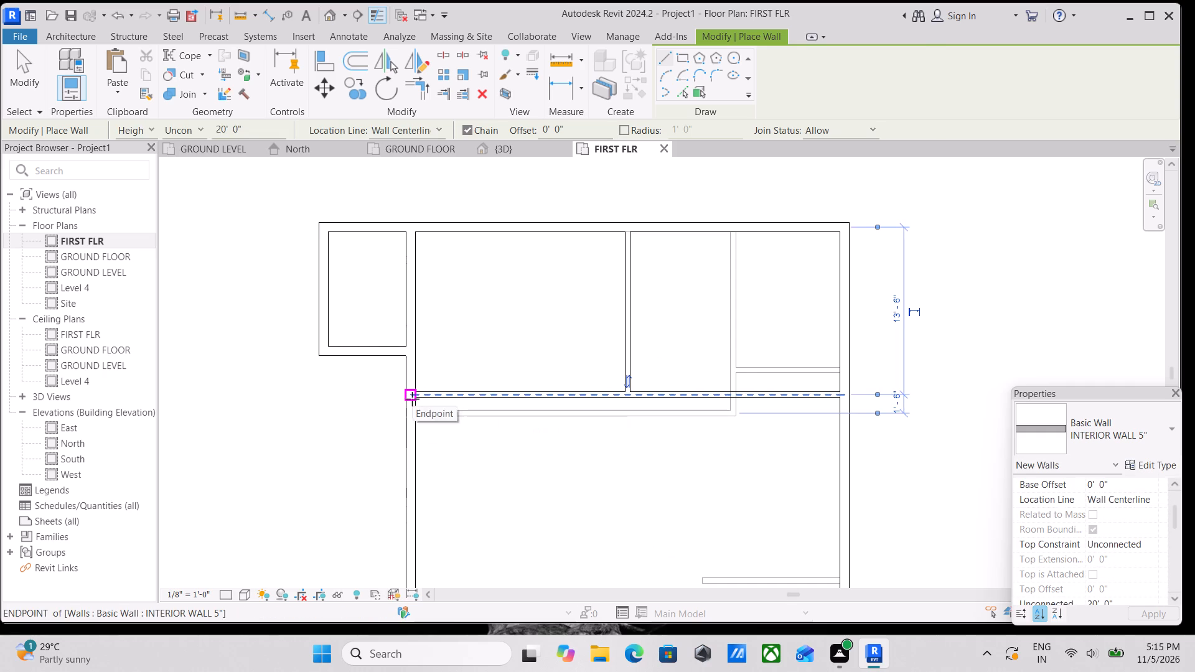
scroll(412, 399, down, 2)
scroll(500, 421, down, 3)
key(Escape)
Draw a rectangular 5" wall enclosure about 4'-6" wide and 11'-0" deep against the front exterior wall.
middle_drag(512, 445, 581, 412)
scroll(627, 385, up, 1)
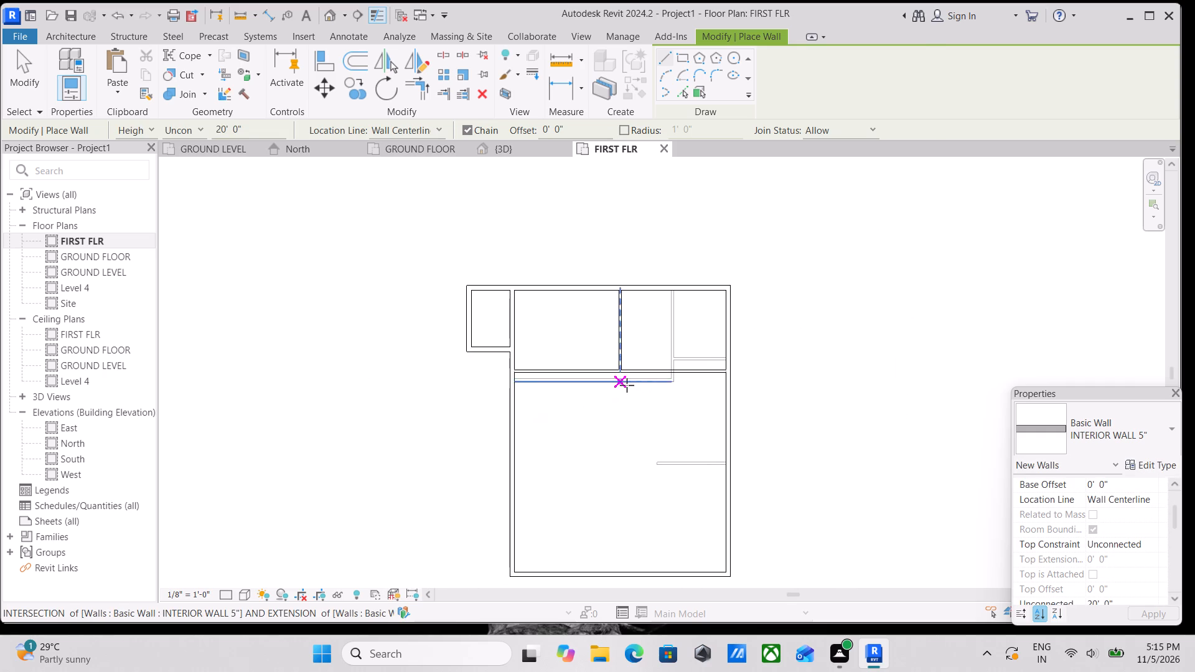
scroll(627, 385, up, 1)
middle_drag(627, 385, 645, 369)
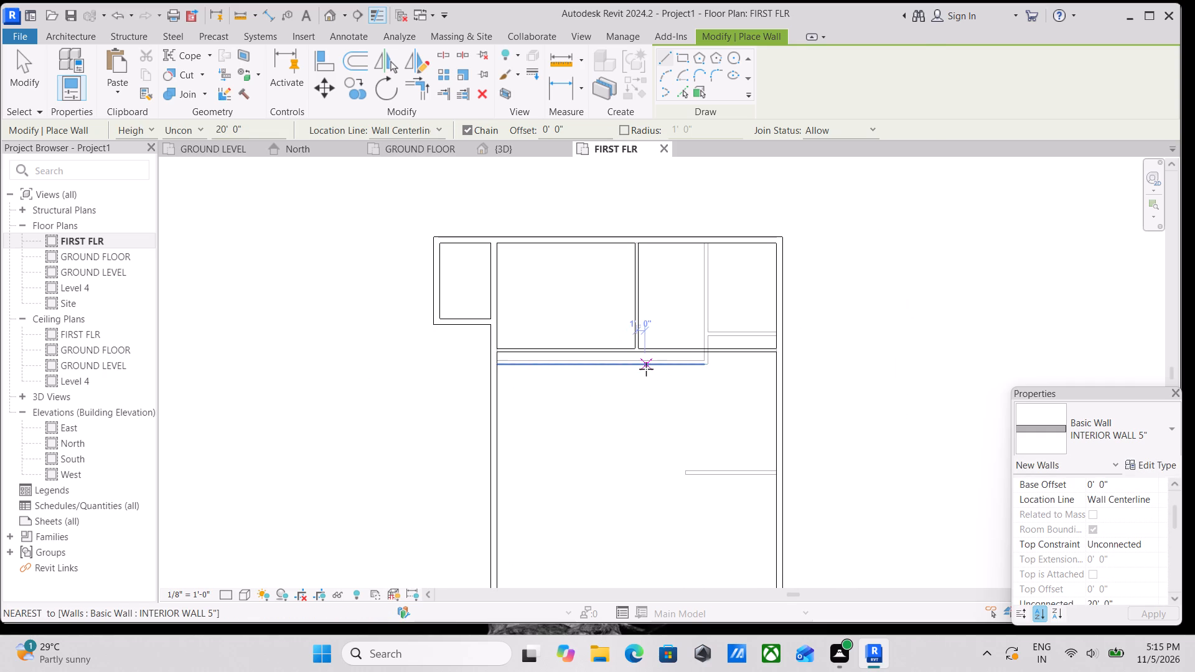
middle_drag(551, 503, 603, 409)
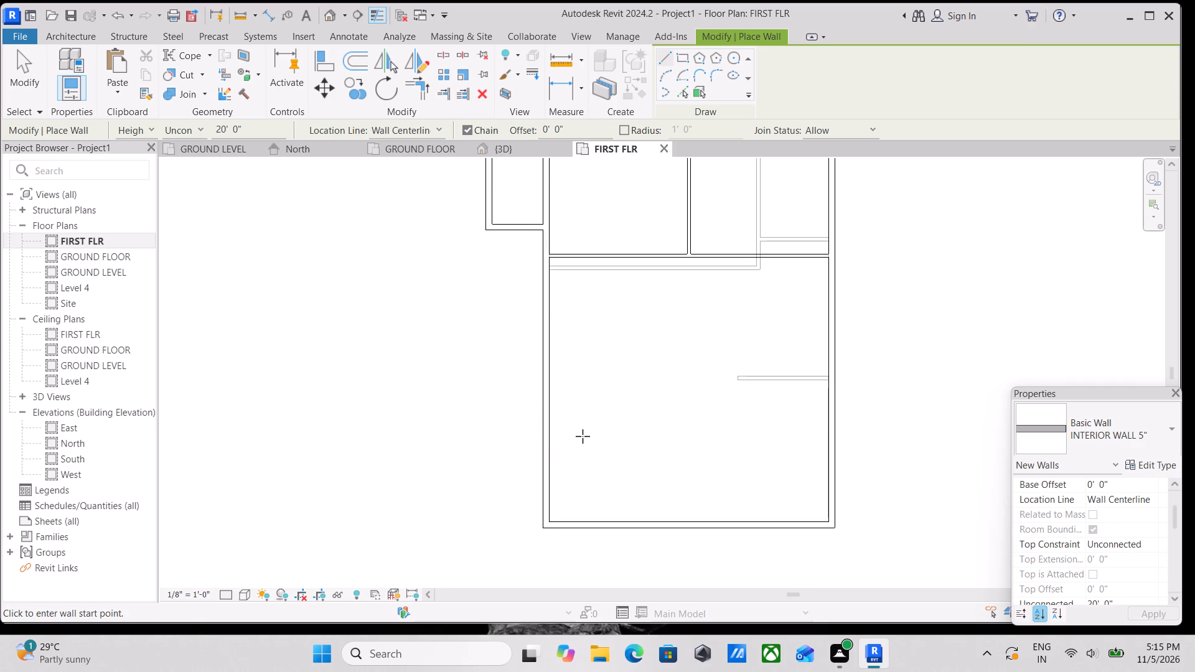
scroll(603, 434, down, 2)
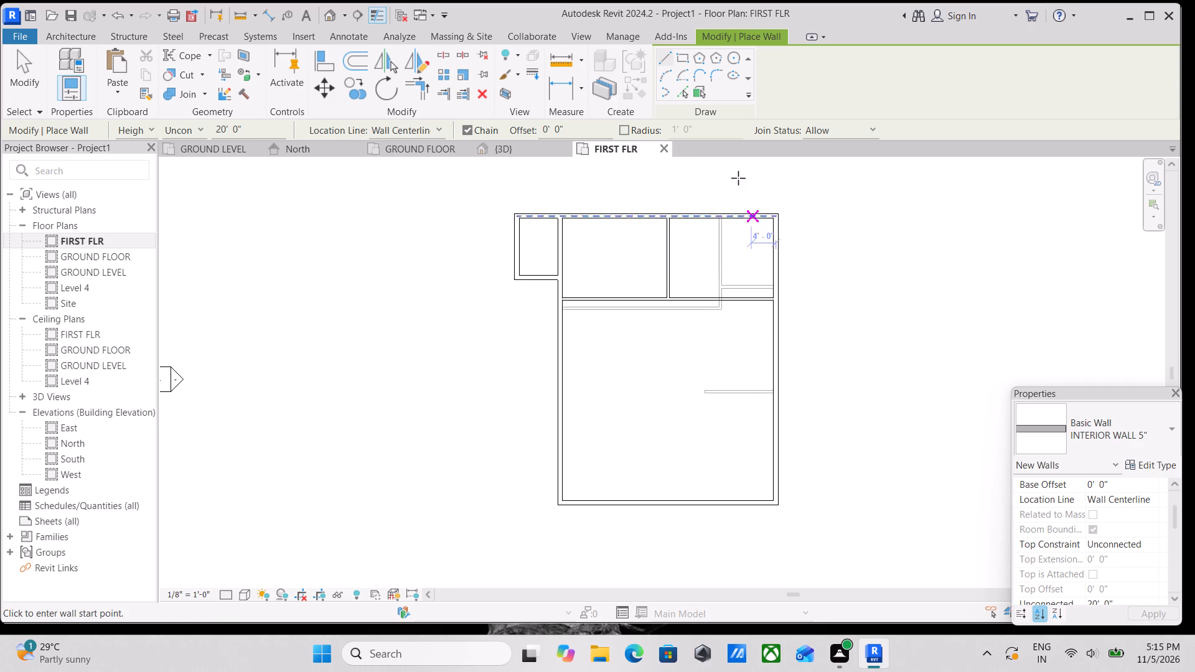
click(683, 55)
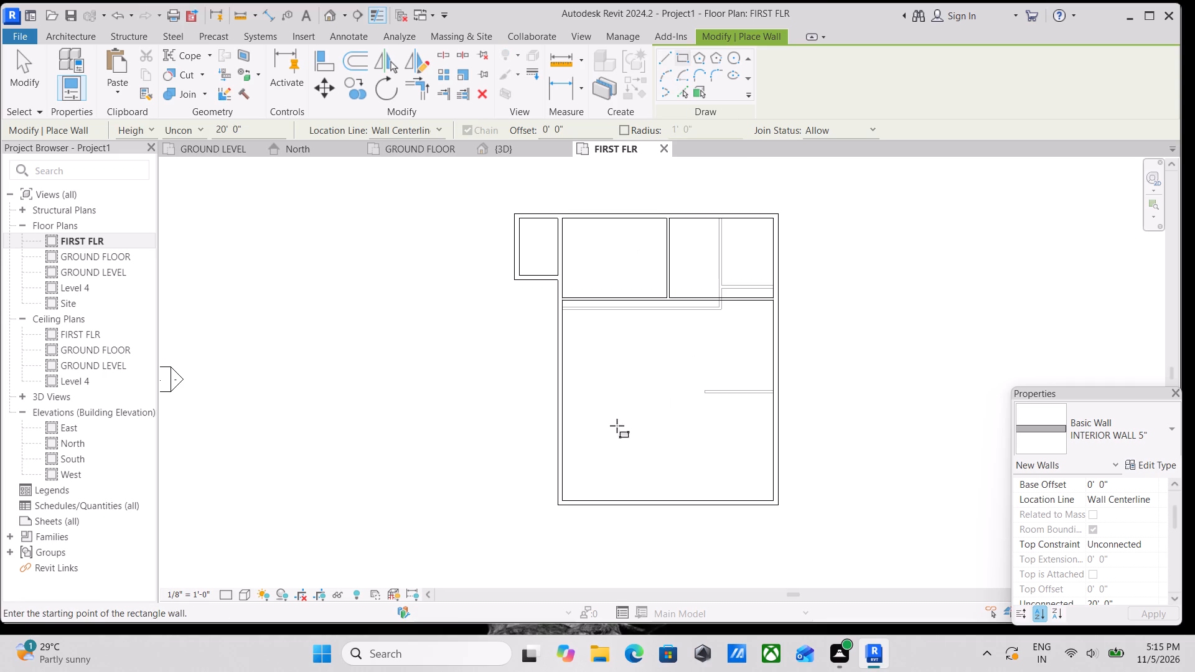
scroll(601, 445, up, 2)
click(630, 418)
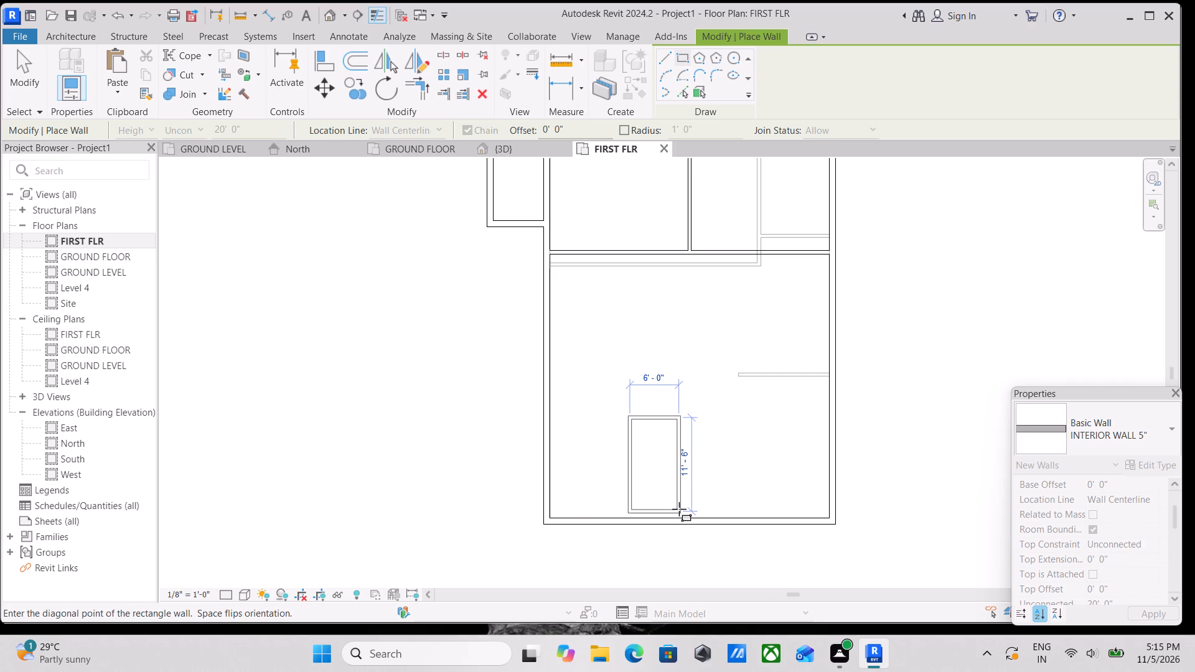
key(Escape)
scroll(655, 511, up, 2)
click(658, 520)
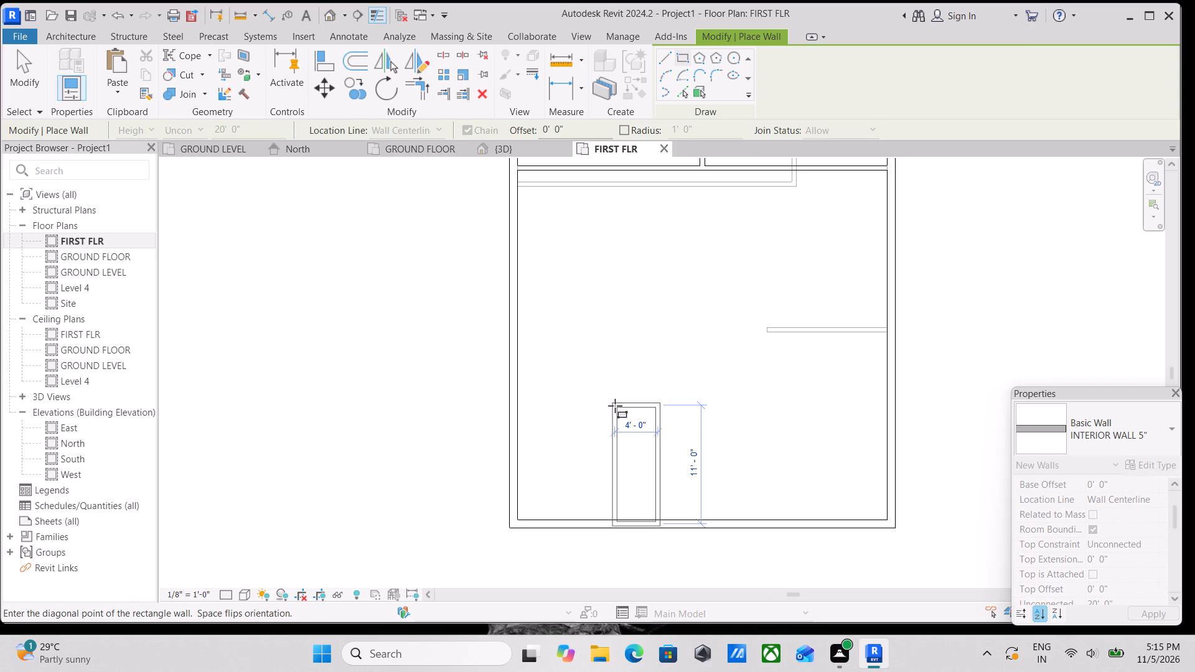
click(611, 404)
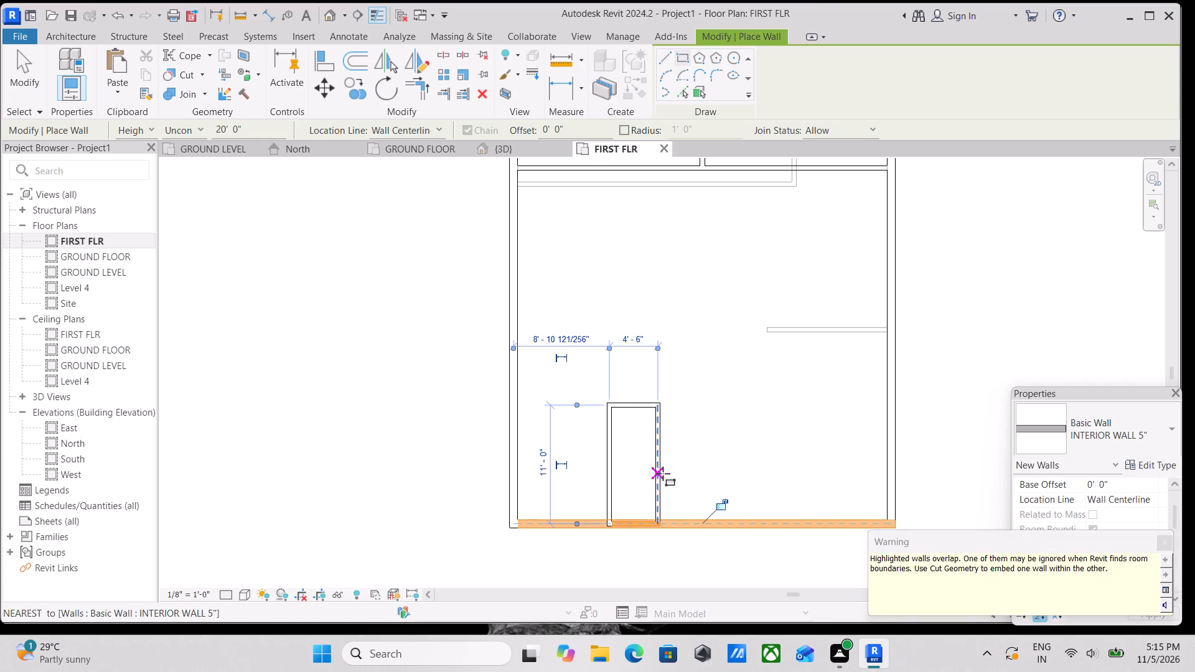
scroll(663, 474, up, 2)
key(Escape)
key(Escape)
Delete the enclosure's 5" wall that overlaps the front exterior wall.
click(614, 539)
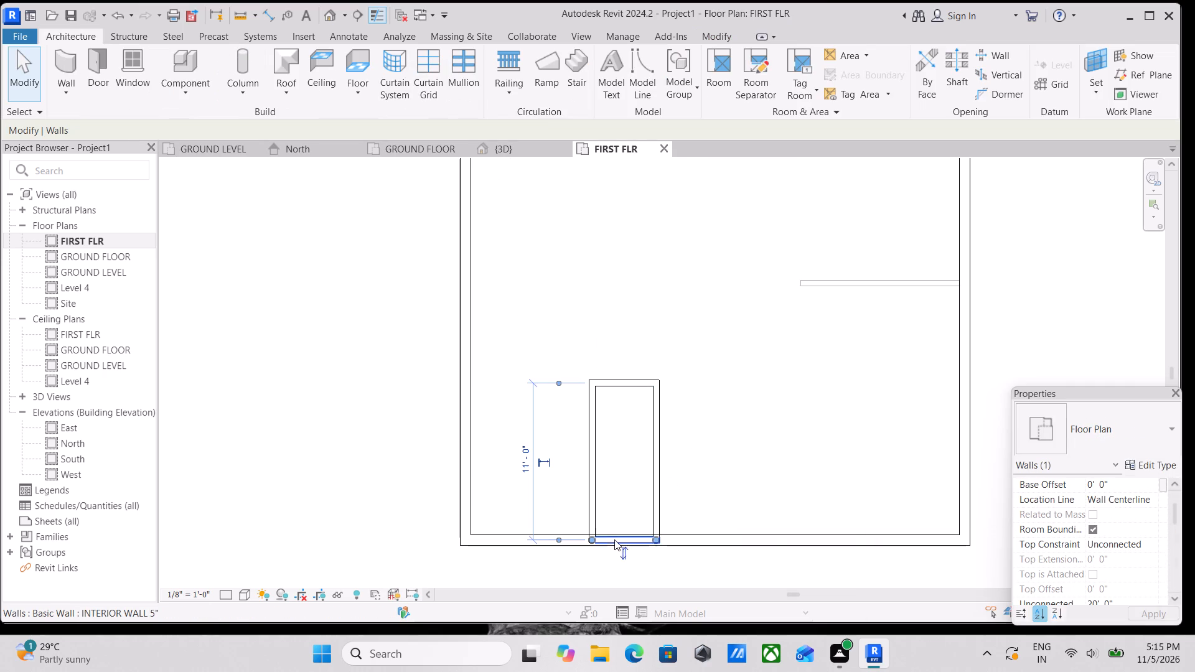
right_click(615, 539)
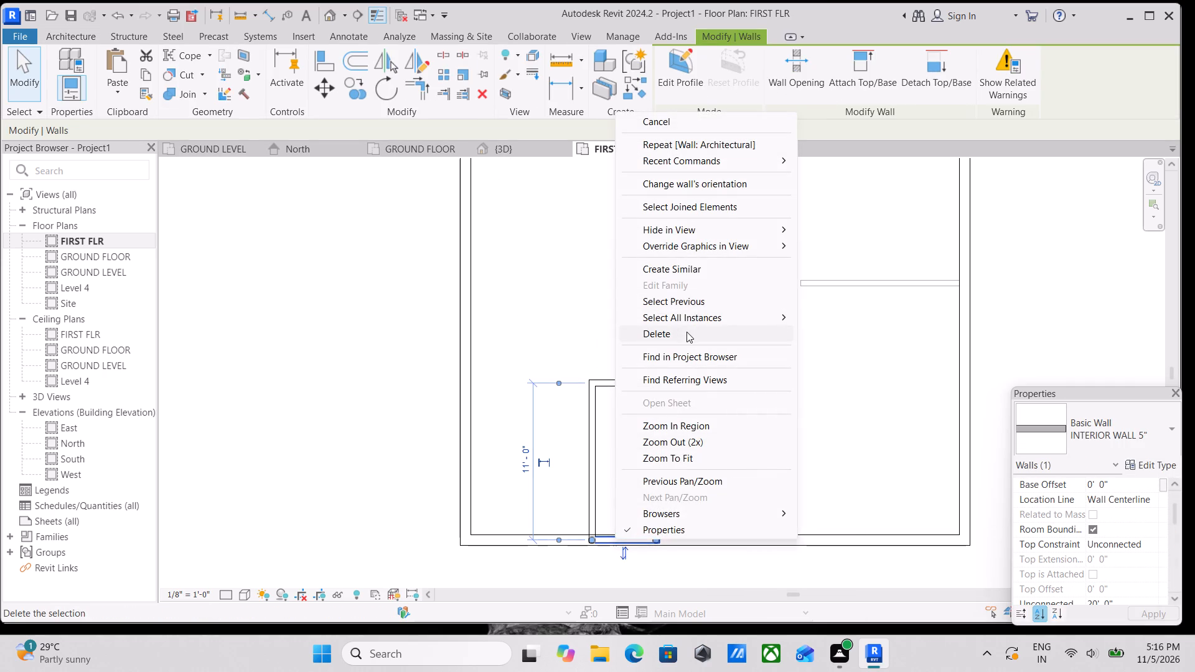
click(687, 333)
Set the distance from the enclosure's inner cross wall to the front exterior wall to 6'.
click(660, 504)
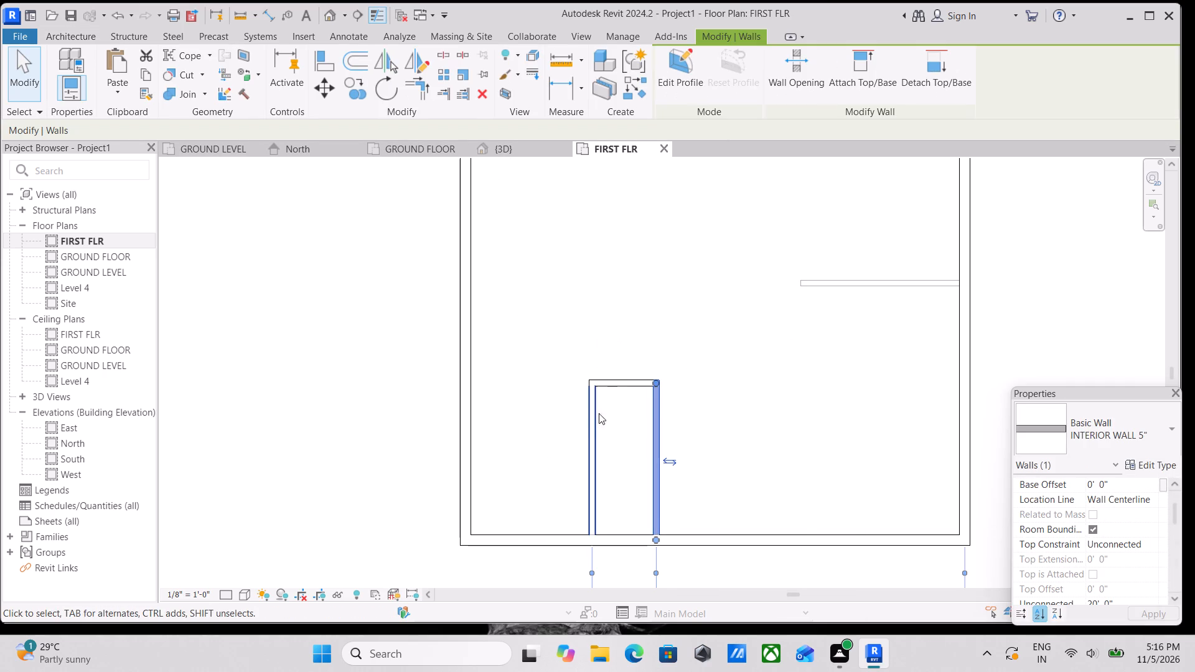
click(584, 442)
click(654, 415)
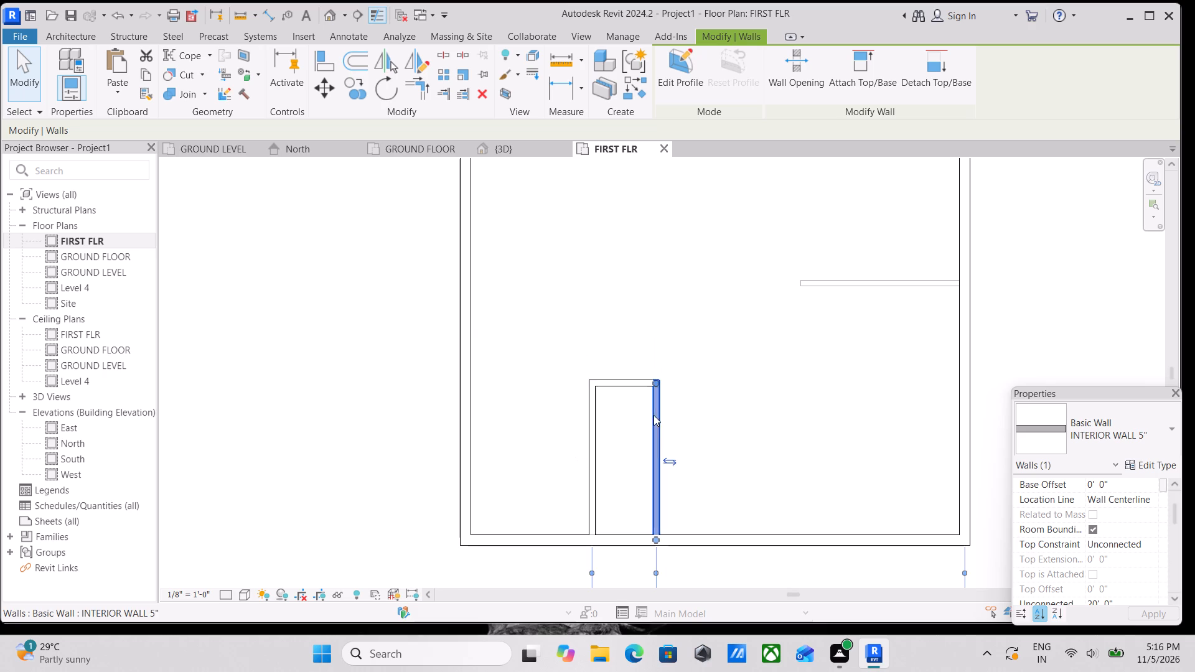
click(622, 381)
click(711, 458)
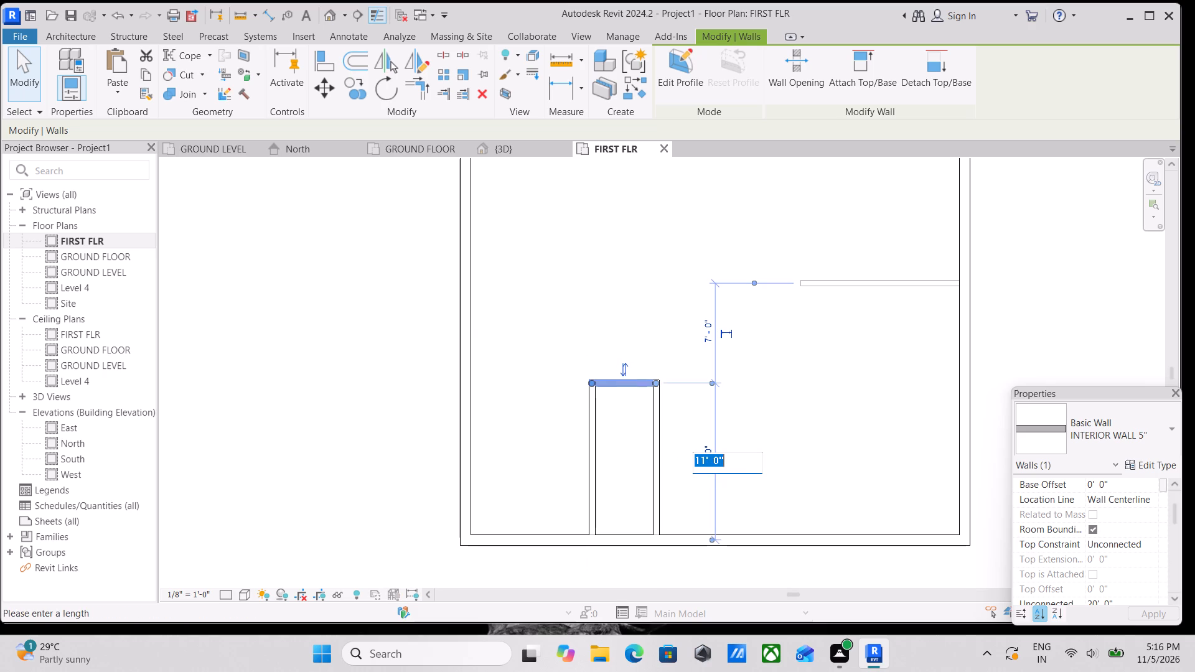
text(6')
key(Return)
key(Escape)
Set the spacing between the enclosure's two side walls to 7' by moving its right wall.
scroll(711, 458, down, 3)
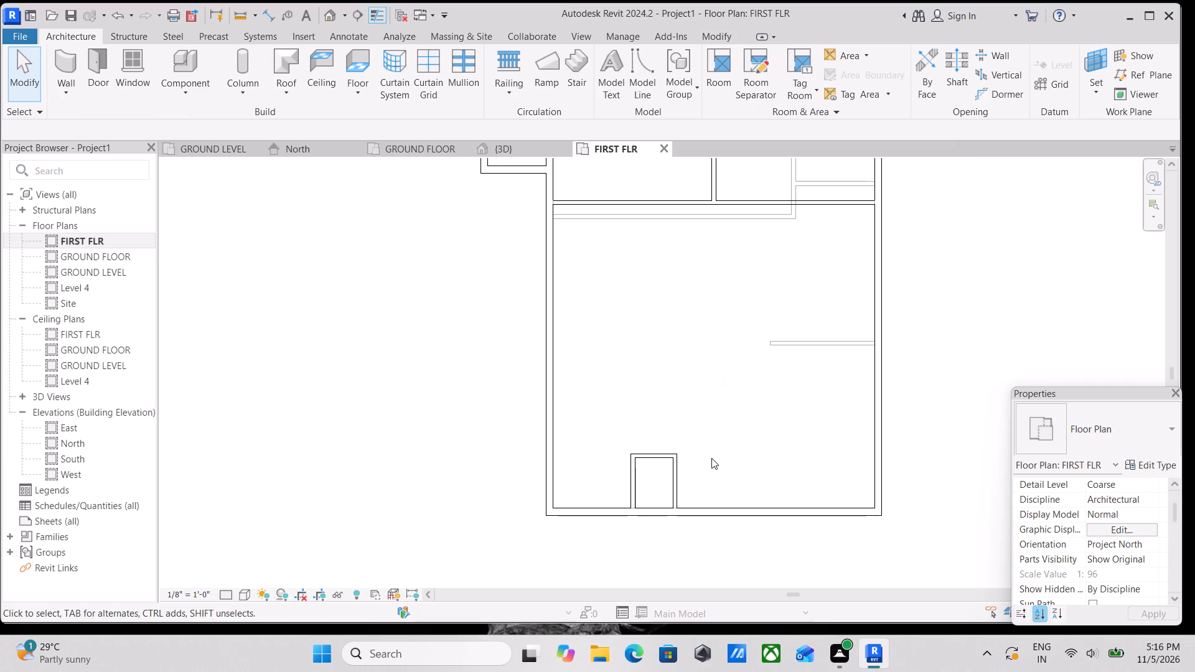
click(649, 459)
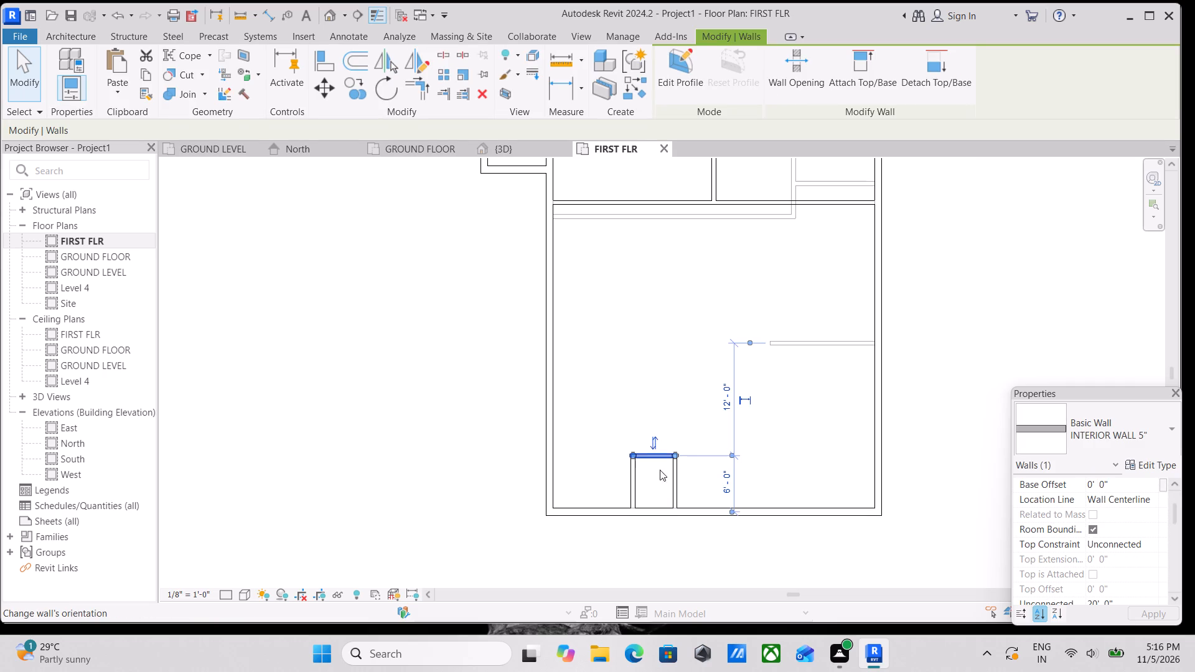
click(672, 480)
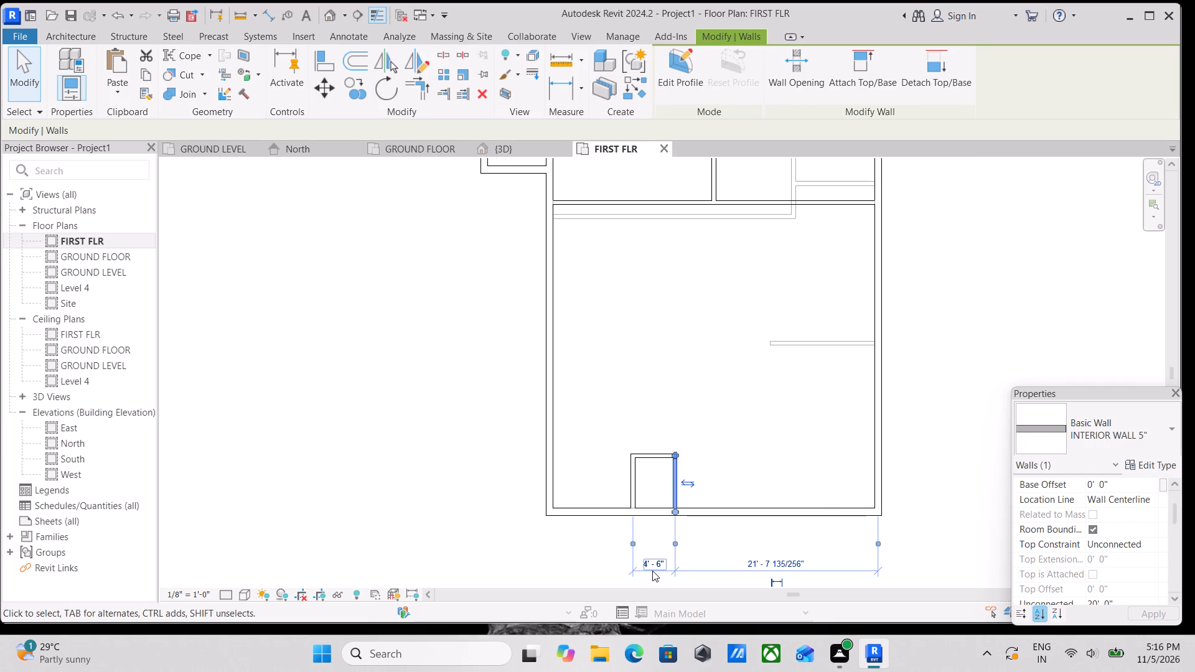
click(652, 571)
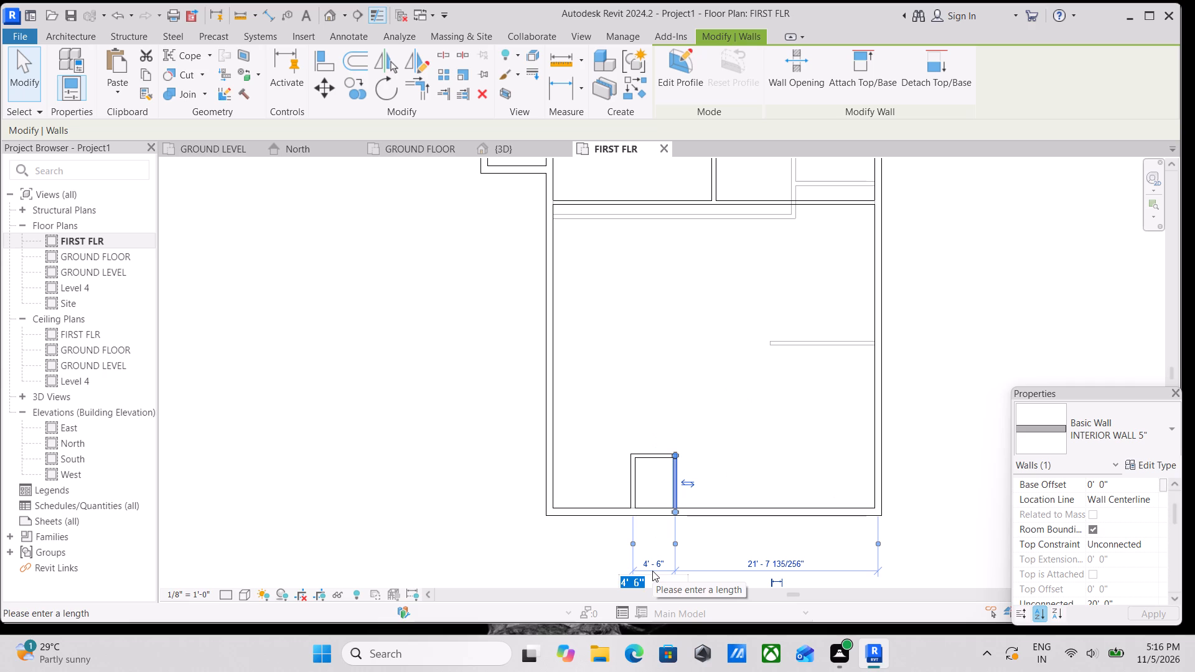
key(7)
key(apostrophe)
key(Return)
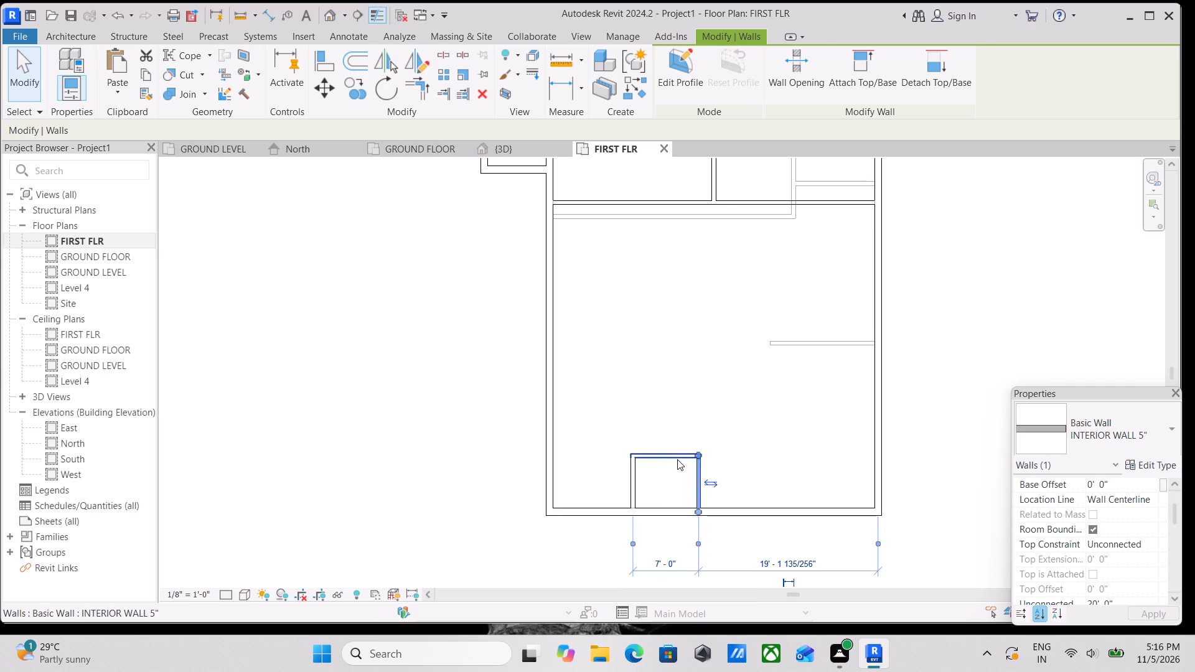
key(Escape)
Set the distance from the enclosure's inner cross wall to the front exterior wall to 7'.
click(667, 449)
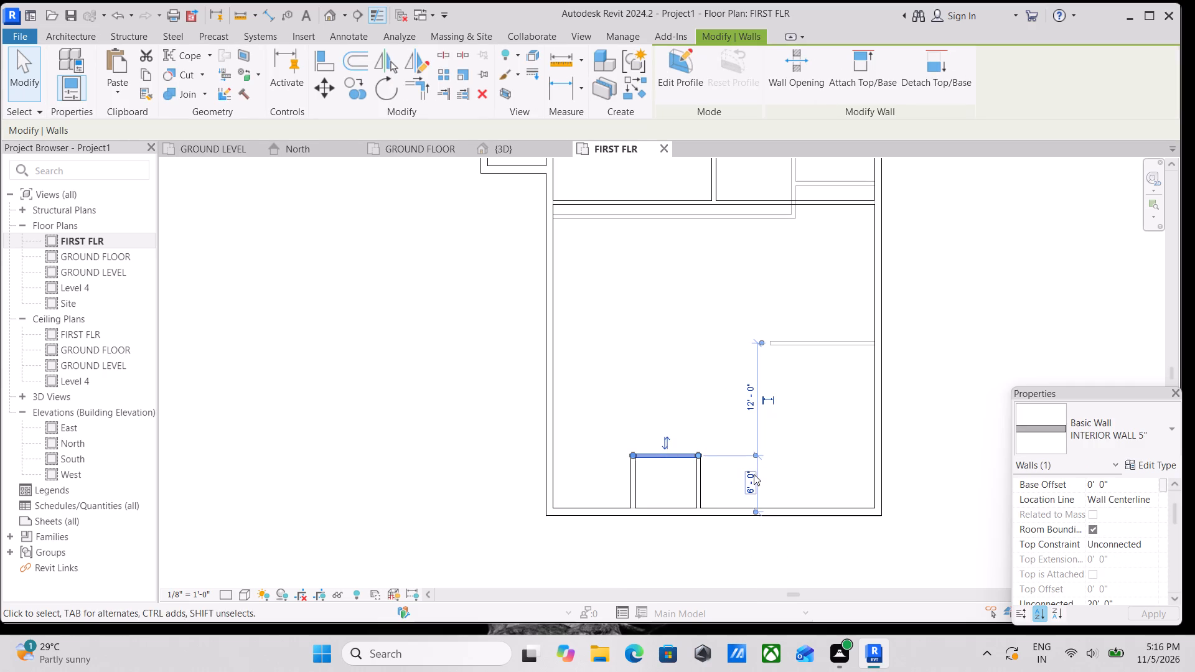
click(754, 474)
text(7')
key(Return)
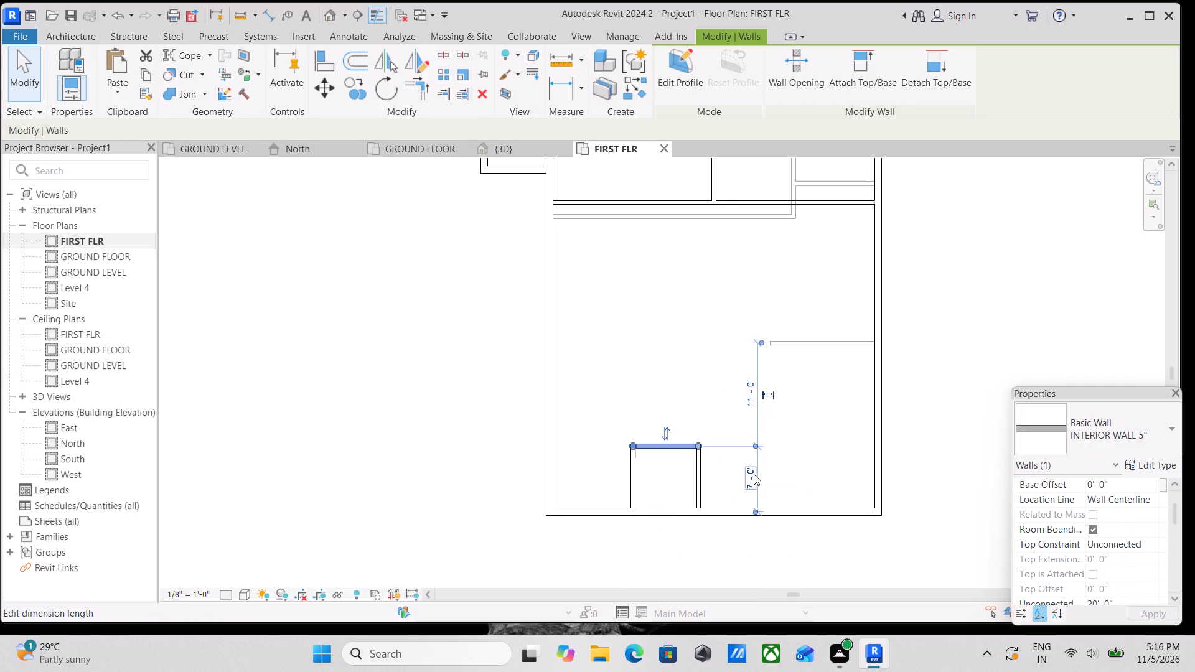
key(Escape)
scroll(754, 474, down, 1)
key(Escape)
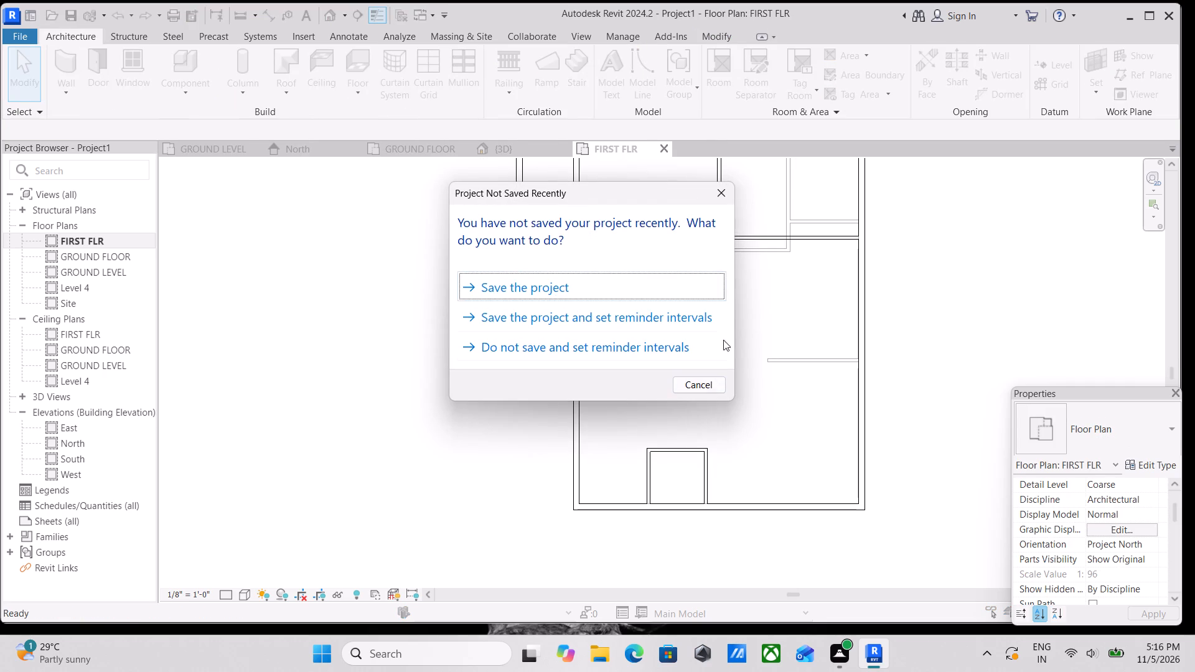
Dismiss the save reminder without saving the project.
click(732, 192)
scroll(718, 462, up, 5)
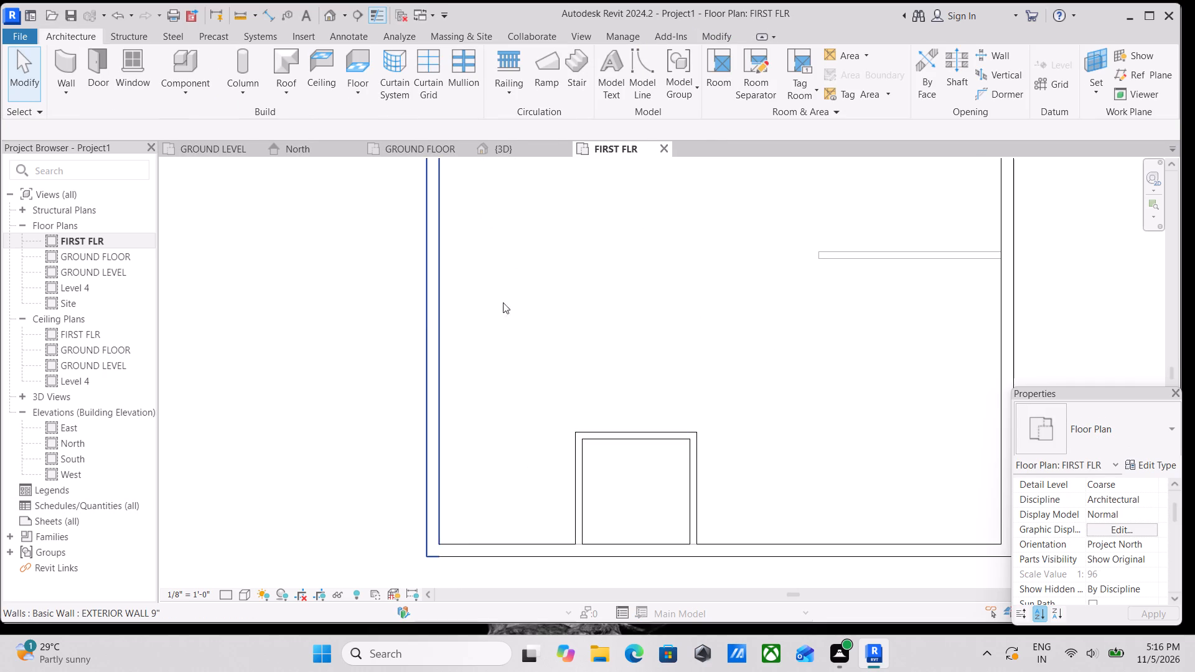
Examine the front enclosure in relation to the surrounding walls on the FIRST FLR plan.
scroll(648, 296, down, 2)
middle_drag(675, 339, 683, 408)
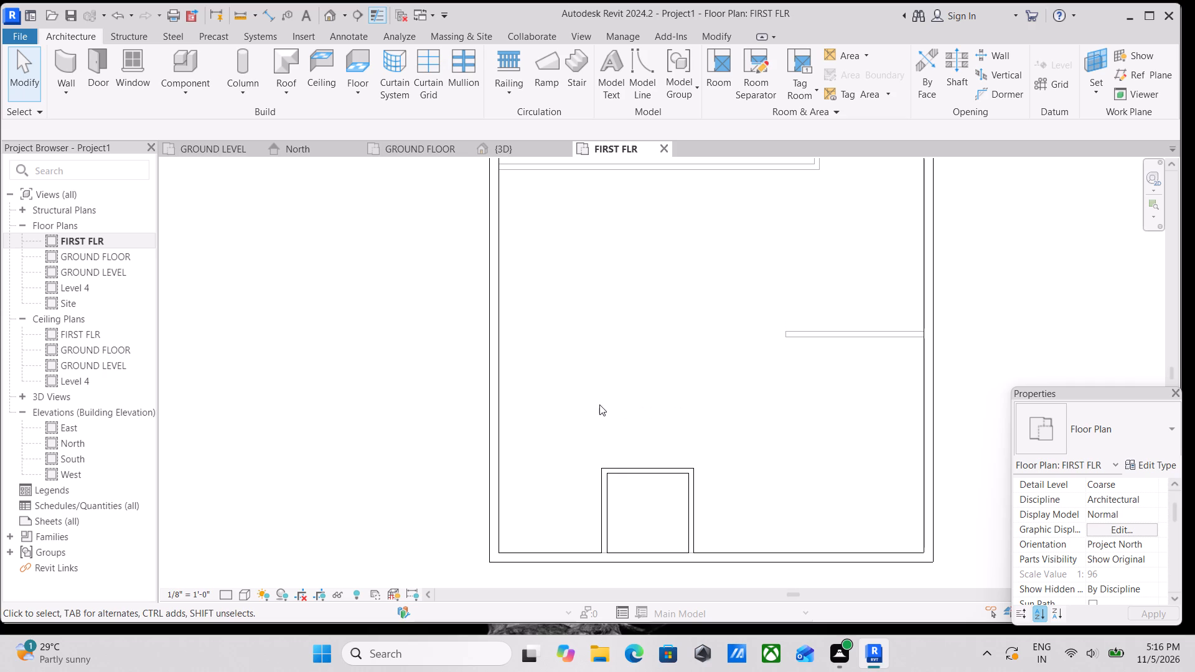
scroll(719, 481, down, 2)
scroll(717, 489, up, 1)
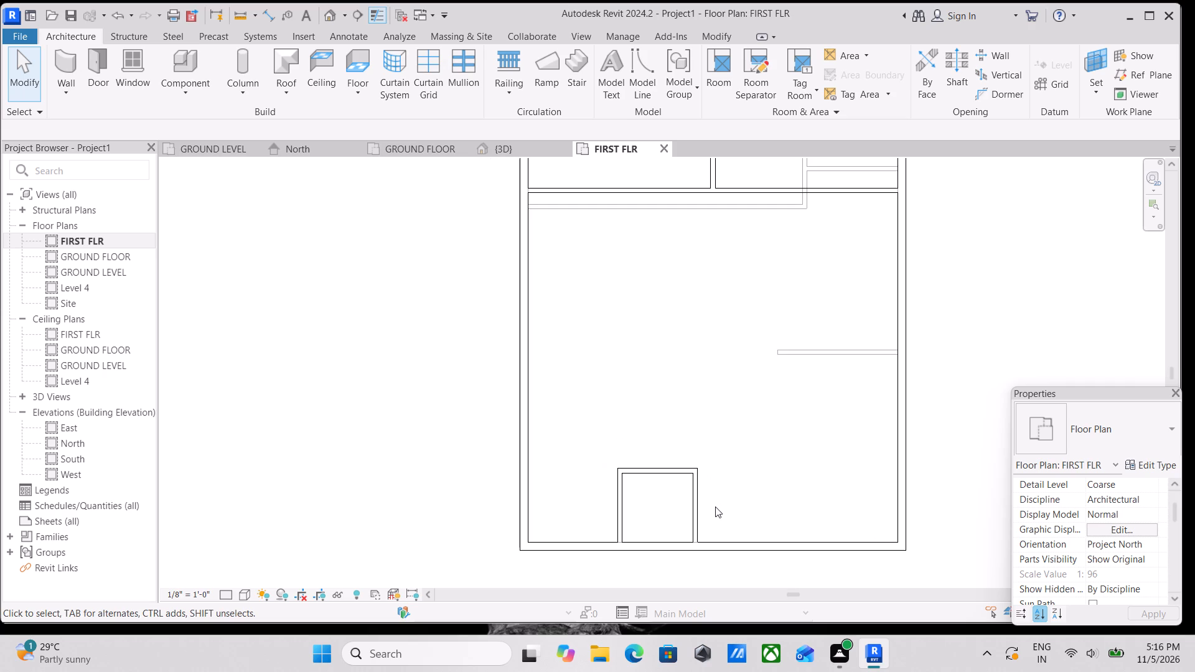
scroll(741, 521, down, 2)
middle_click(713, 511)
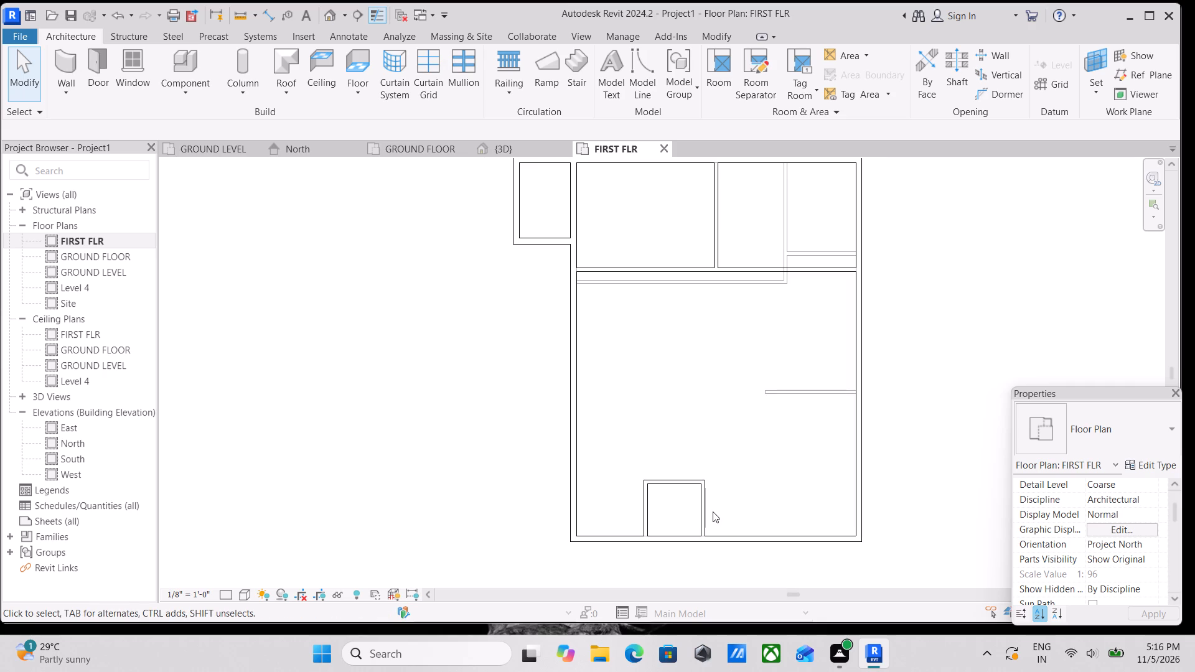
scroll(784, 427, up, 2)
scroll(794, 421, down, 1)
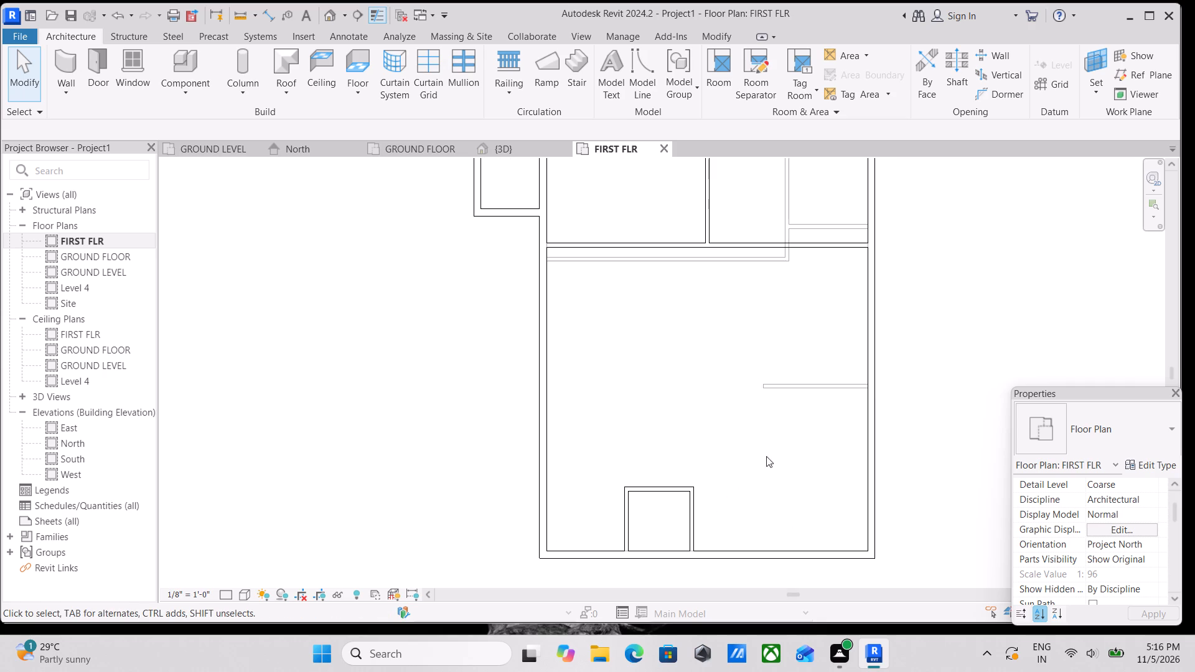
middle_drag(766, 456, 771, 508)
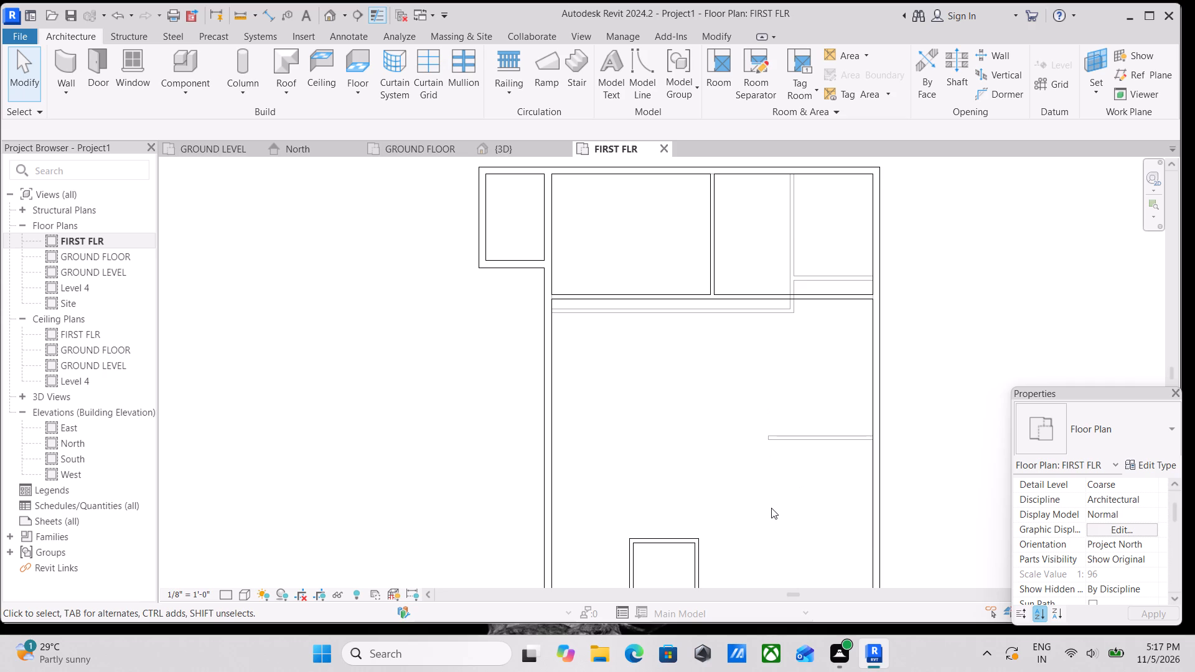
middle_drag(771, 508, 809, 457)
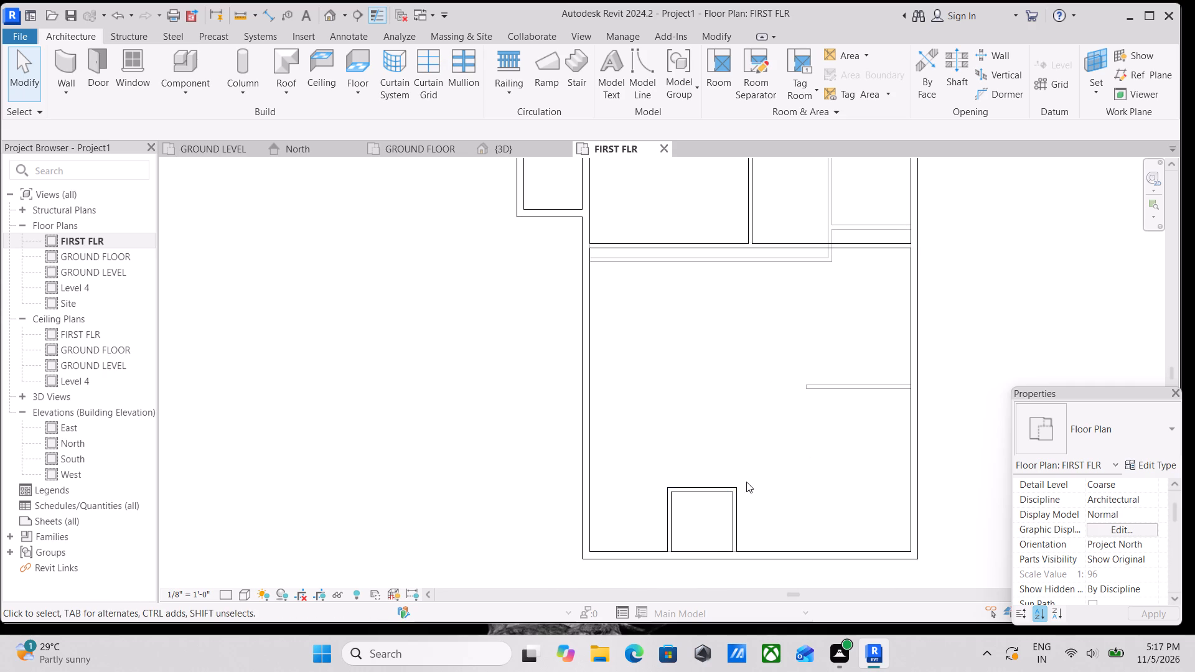
Draw 5" interior walls from the enclosure's inner right corner, about 11' toward the rear and about 8' toward the right exterior wall.
text(WA)
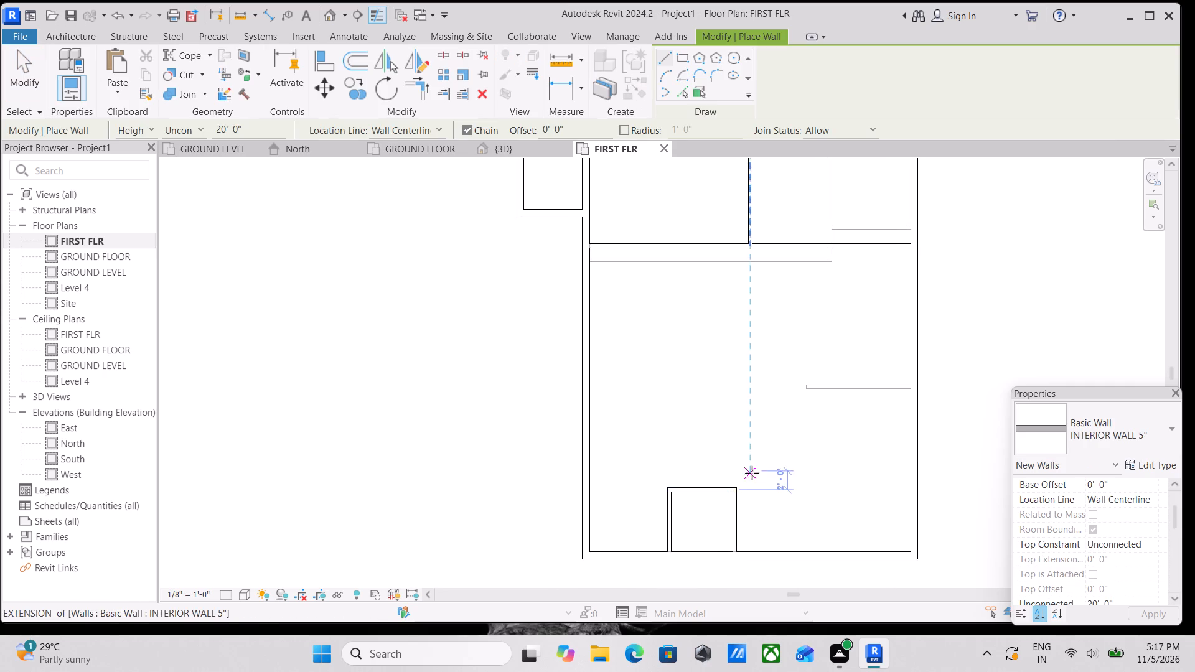
scroll(726, 480, up, 2)
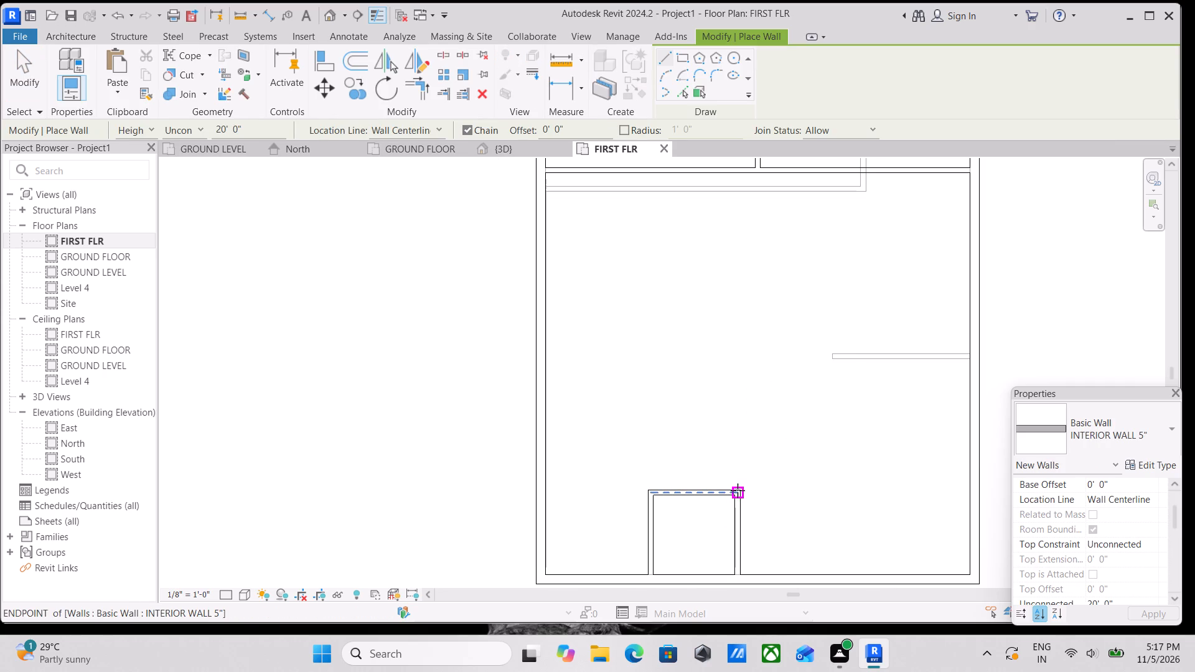
click(738, 490)
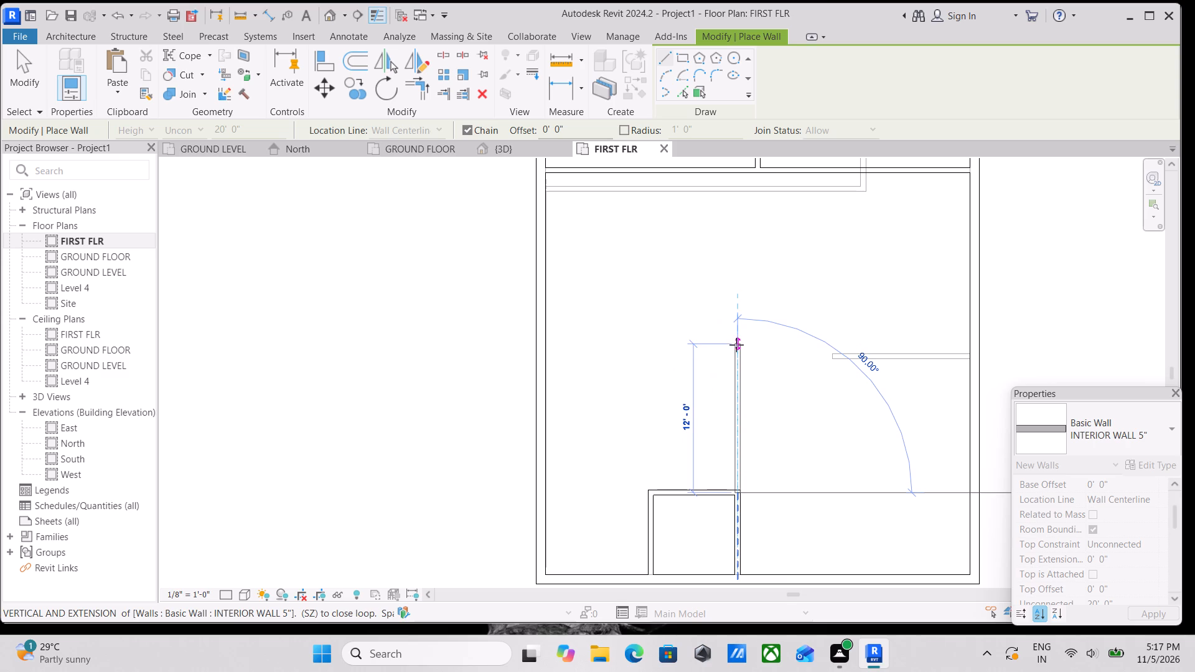
click(738, 353)
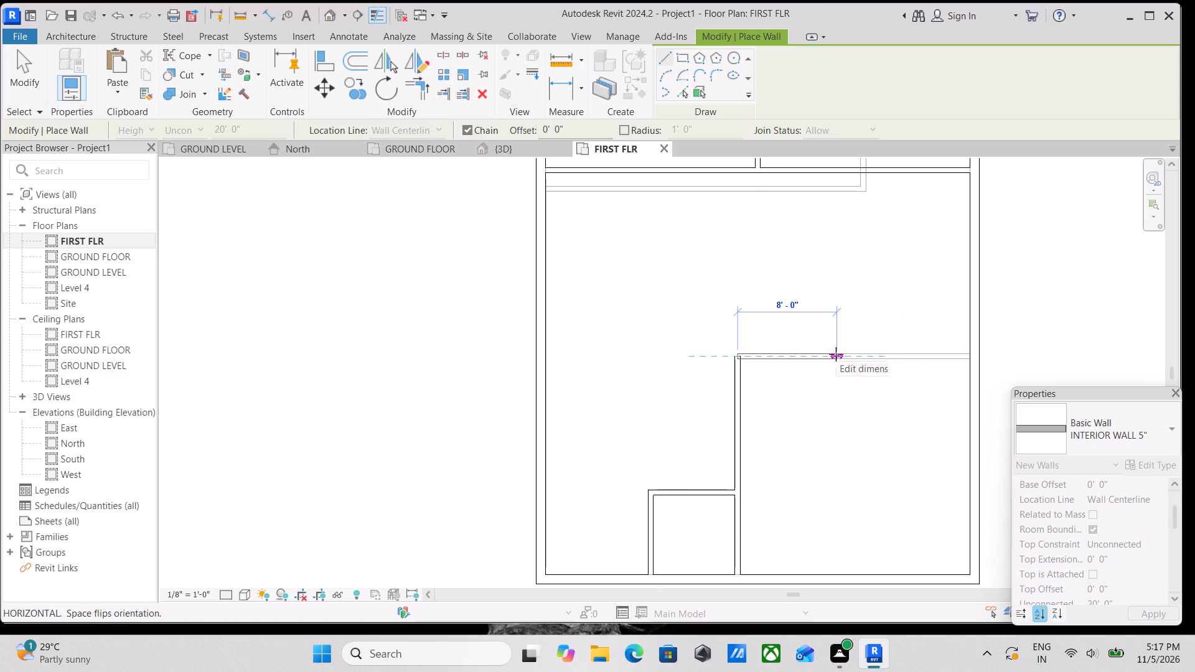
click(836, 354)
key(Escape)
scroll(693, 449, down, 2)
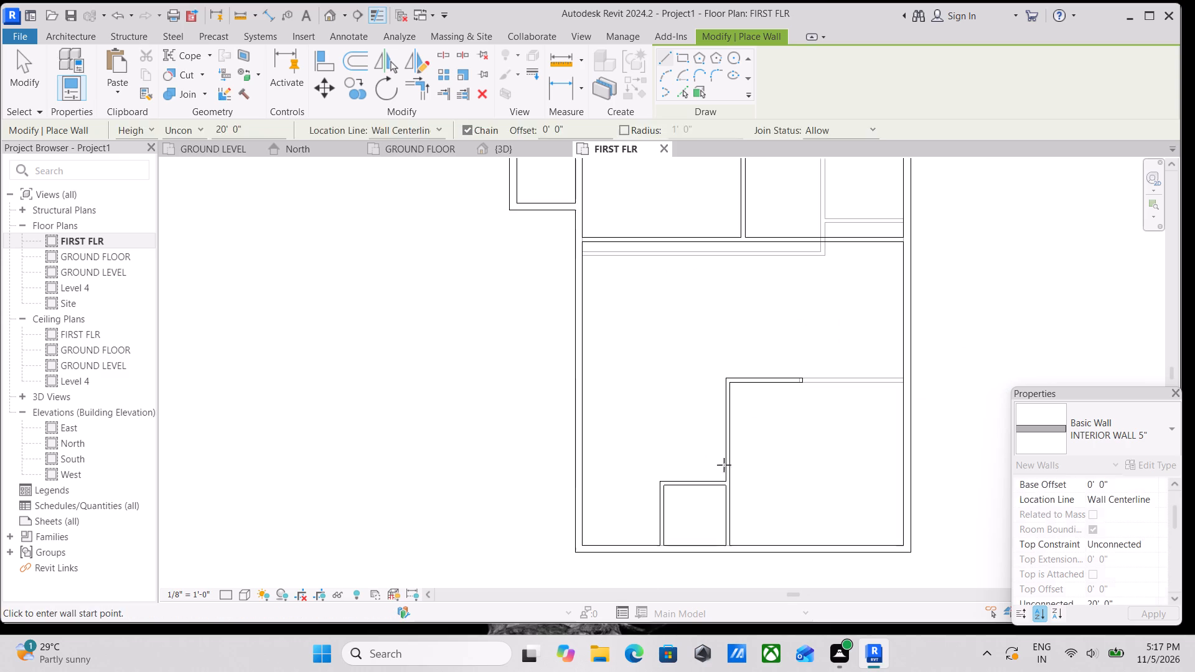
key(Escape)
Extend the free end of the new horizontal interior wall to the right exterior wall's inner face, about 18'-9" long.
middle_drag(791, 445, 673, 436)
scroll(686, 431, up, 2)
middle_click(687, 431)
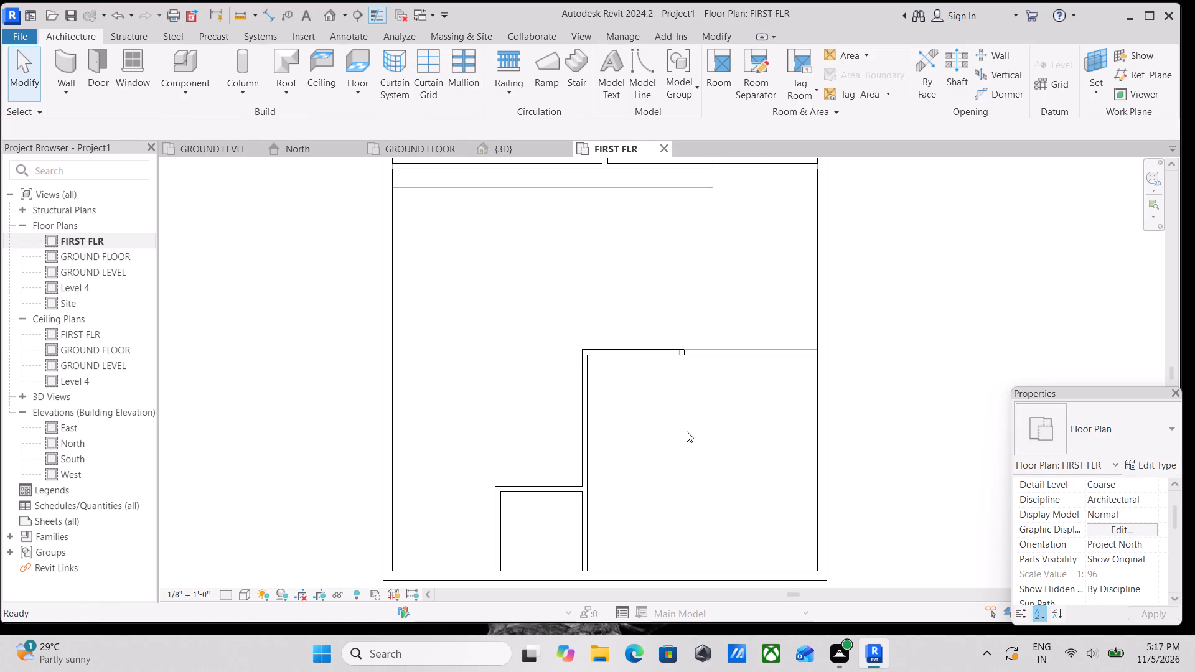
key(Escape)
scroll(672, 348, up, 2)
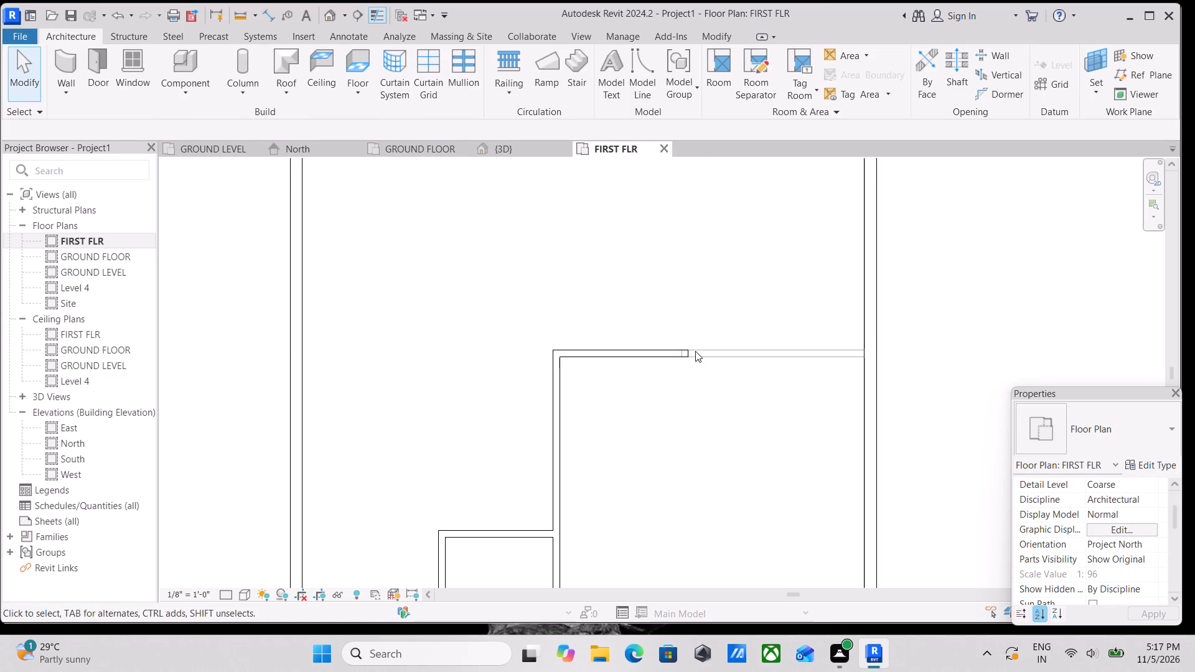
click(688, 351)
scroll(701, 353, up, 4)
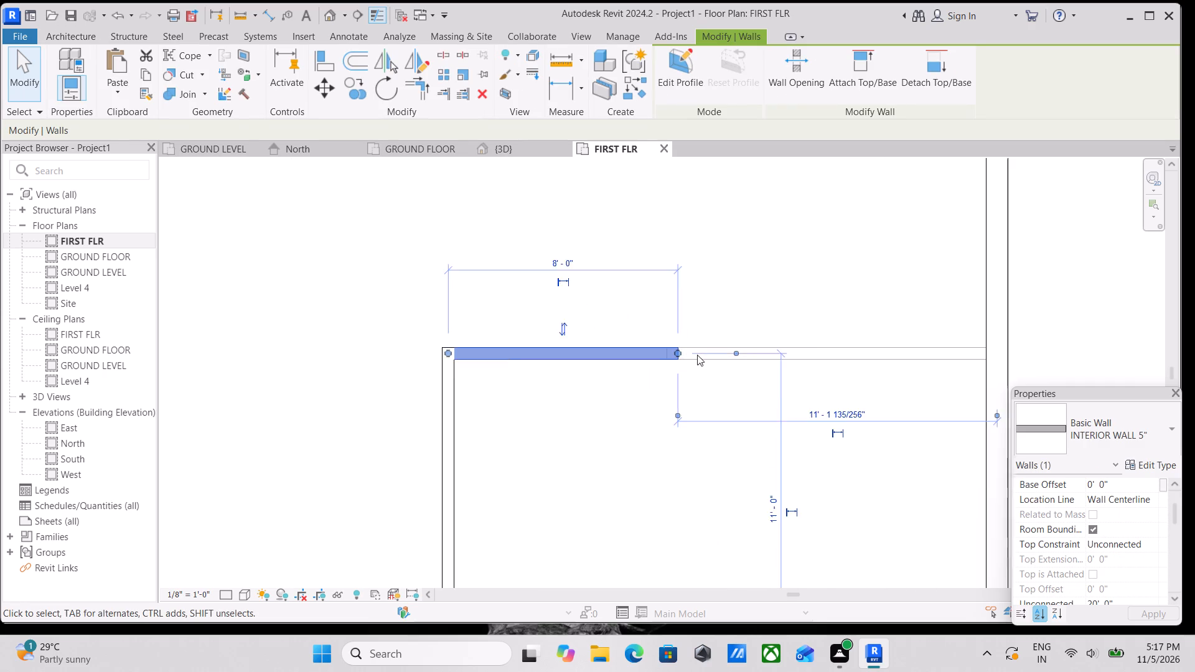
scroll(697, 355, up, 3)
drag(665, 352, 818, 361)
middle_drag(818, 361, 656, 379)
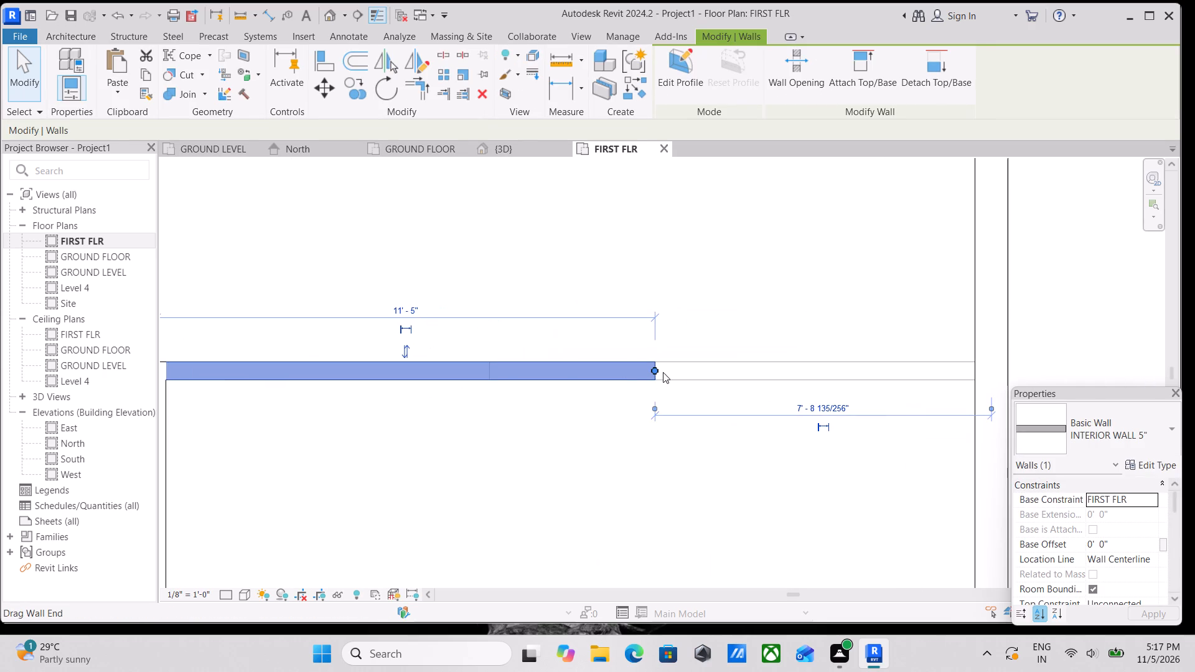
drag(655, 368, 911, 371)
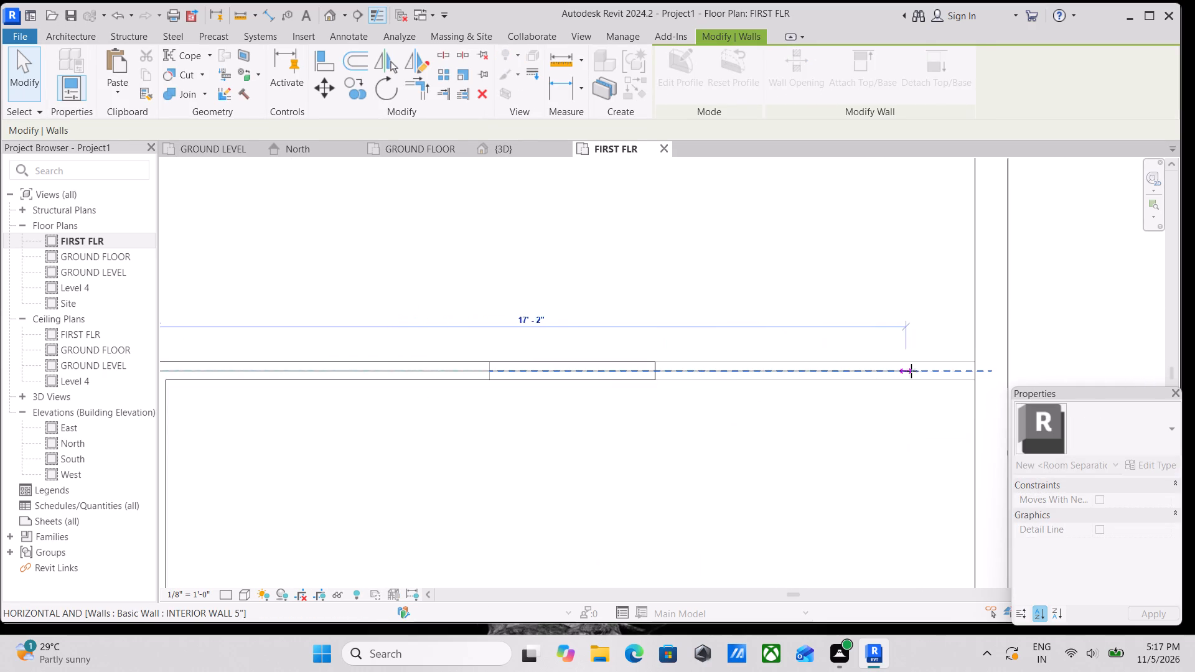
drag(911, 371, 975, 373)
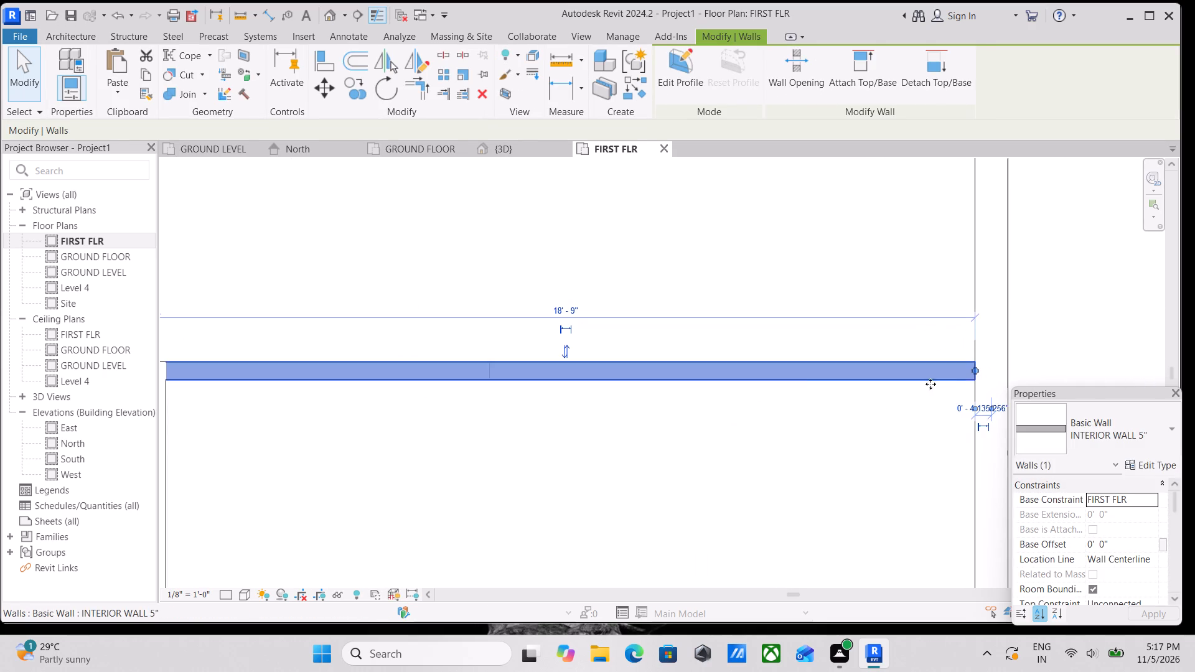
key(grave)
scroll(710, 393, down, 3)
key(Escape)
scroll(710, 393, down, 6)
key(Escape)
Review the whole FIRST FLR wall layout, from the rear rooms to the front enclosure.
middle_drag(579, 399, 733, 361)
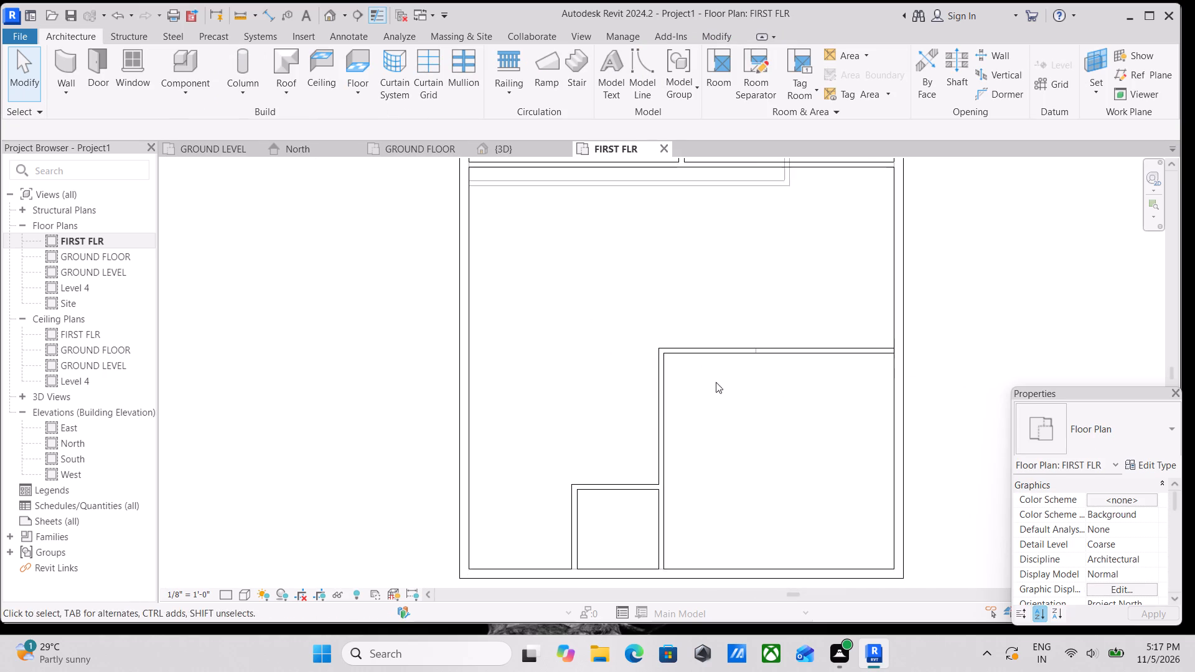
scroll(642, 414, down, 2)
middle_drag(640, 414, 719, 394)
middle_drag(546, 395, 626, 489)
scroll(687, 457, up, 2)
scroll(687, 455, down, 1)
middle_drag(687, 455, 655, 460)
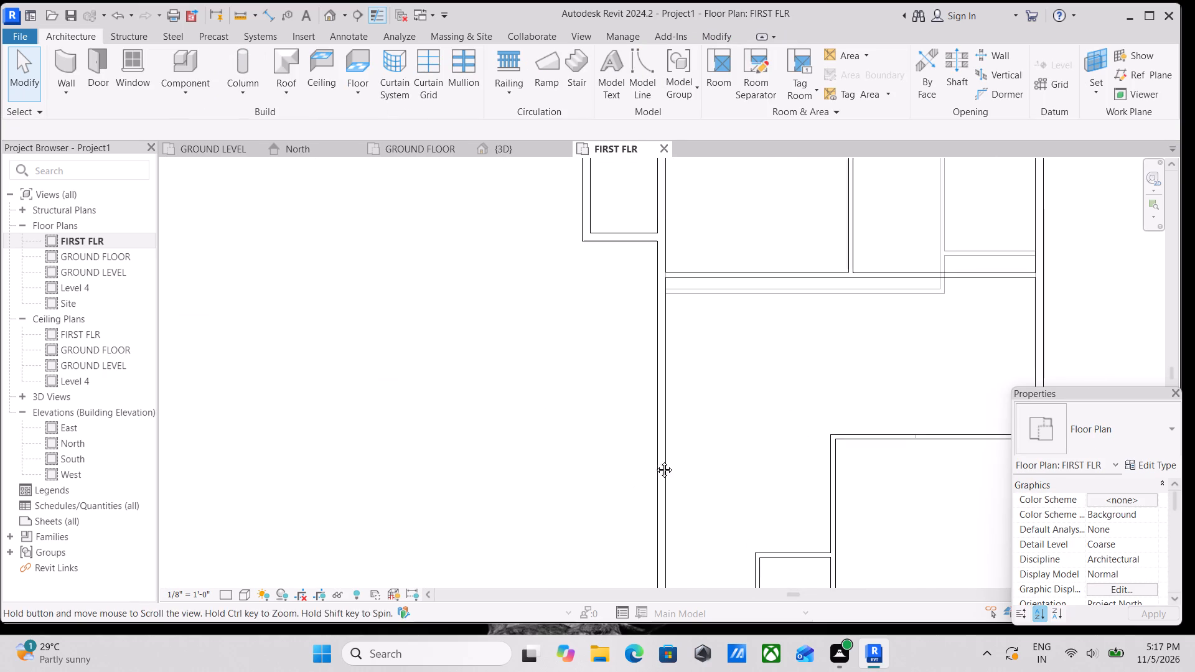
middle_drag(655, 460, 578, 461)
middle_drag(633, 334, 531, 294)
scroll(626, 272, down, 2)
middle_drag(626, 272, 615, 356)
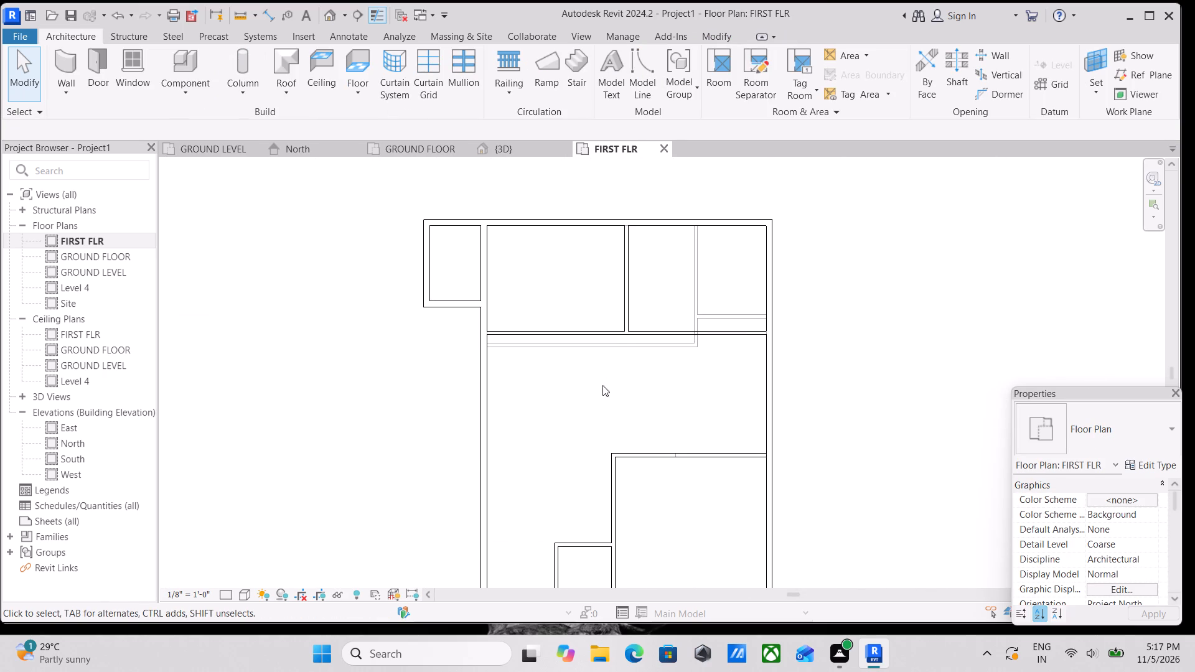
scroll(666, 419, down, 1)
middle_drag(667, 420, 721, 347)
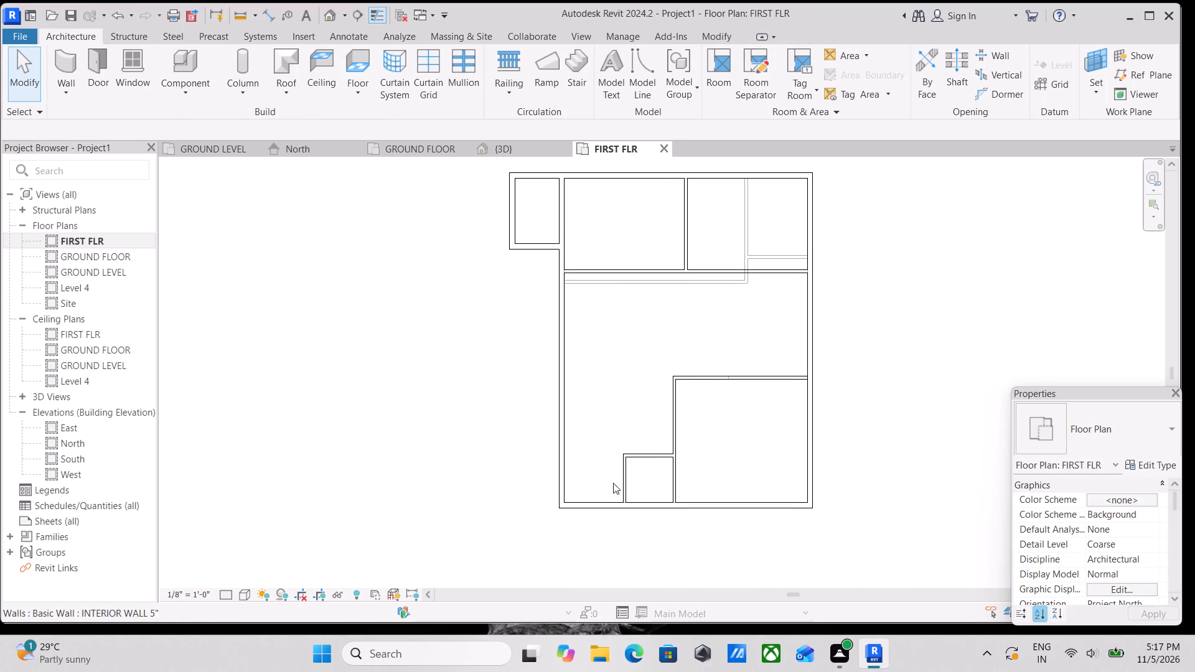
scroll(613, 483, up, 2)
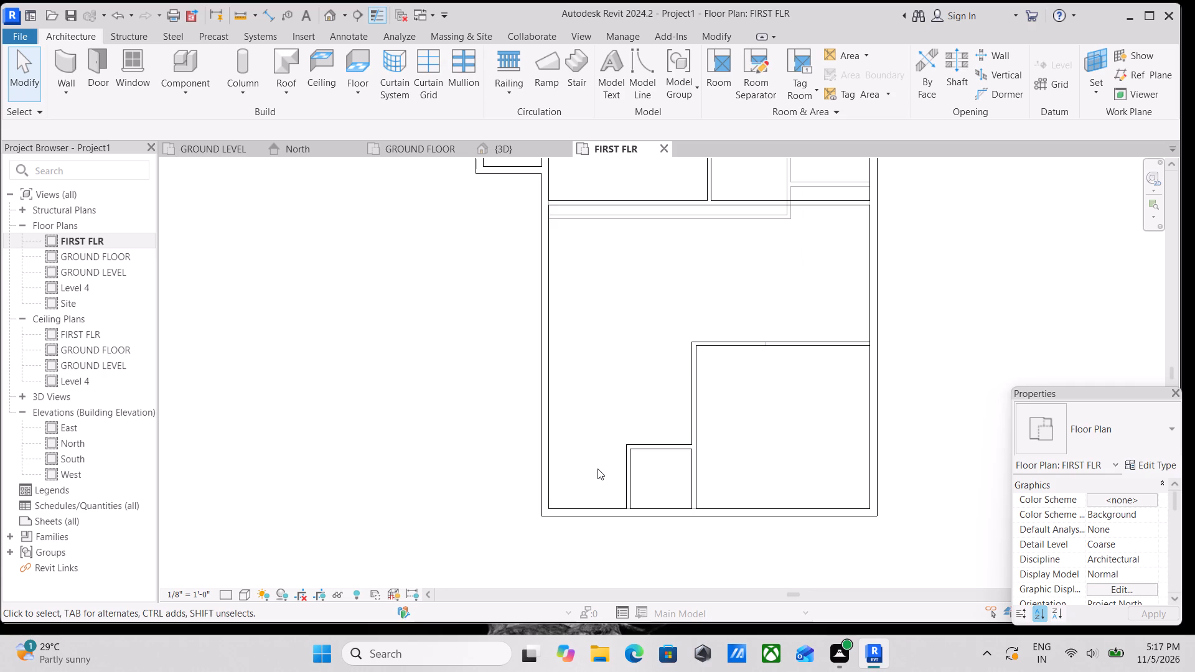
scroll(569, 444, up, 3)
scroll(573, 442, down, 3)
middle_drag(586, 442, 685, 427)
middle_drag(659, 536, 527, 447)
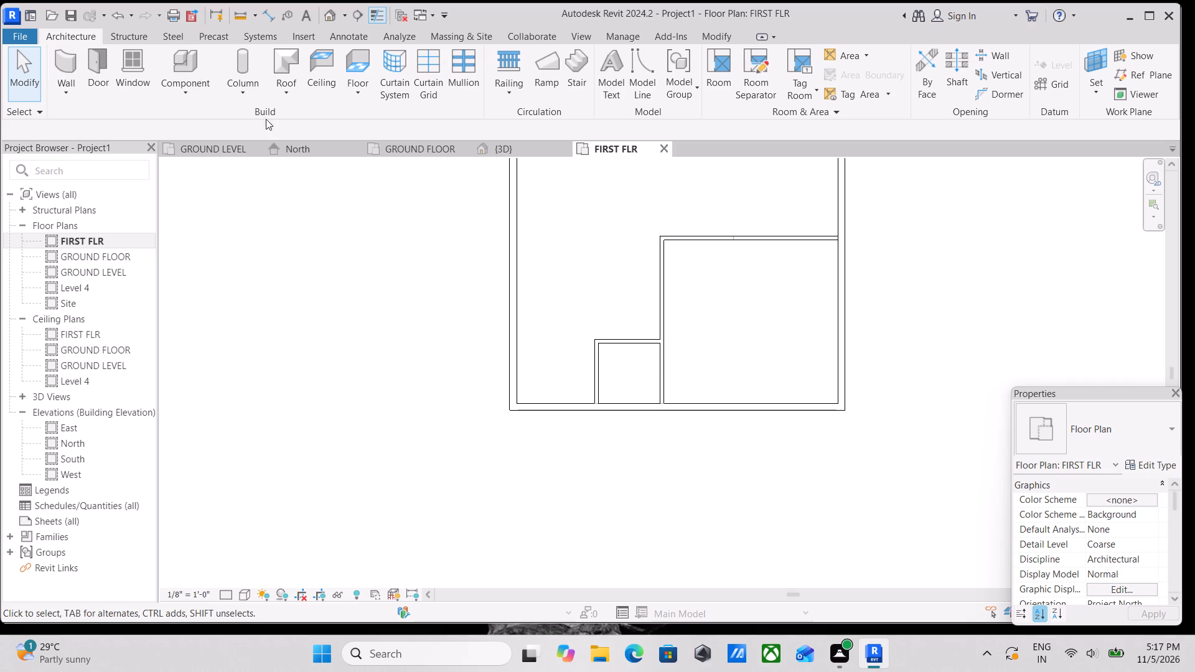
Draw a 5' long, 5" interior-type wall outward from the front exterior wall, aligned with the enclosure's left side wall.
scroll(501, 434, up, 2)
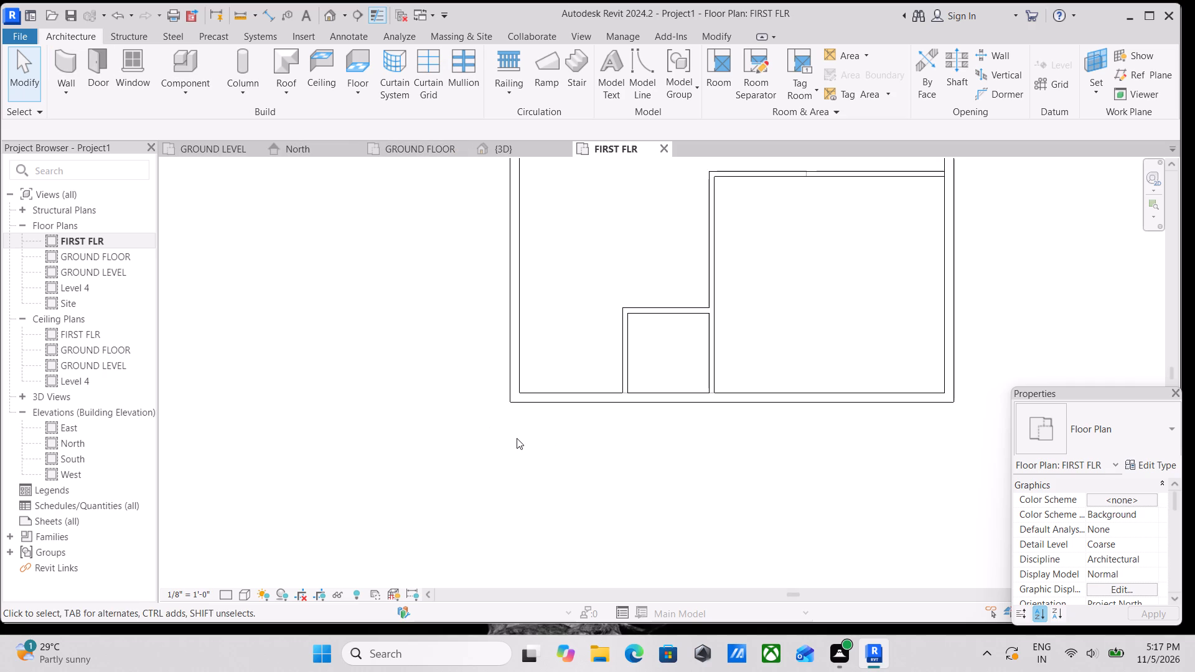
middle_drag(517, 438, 417, 439)
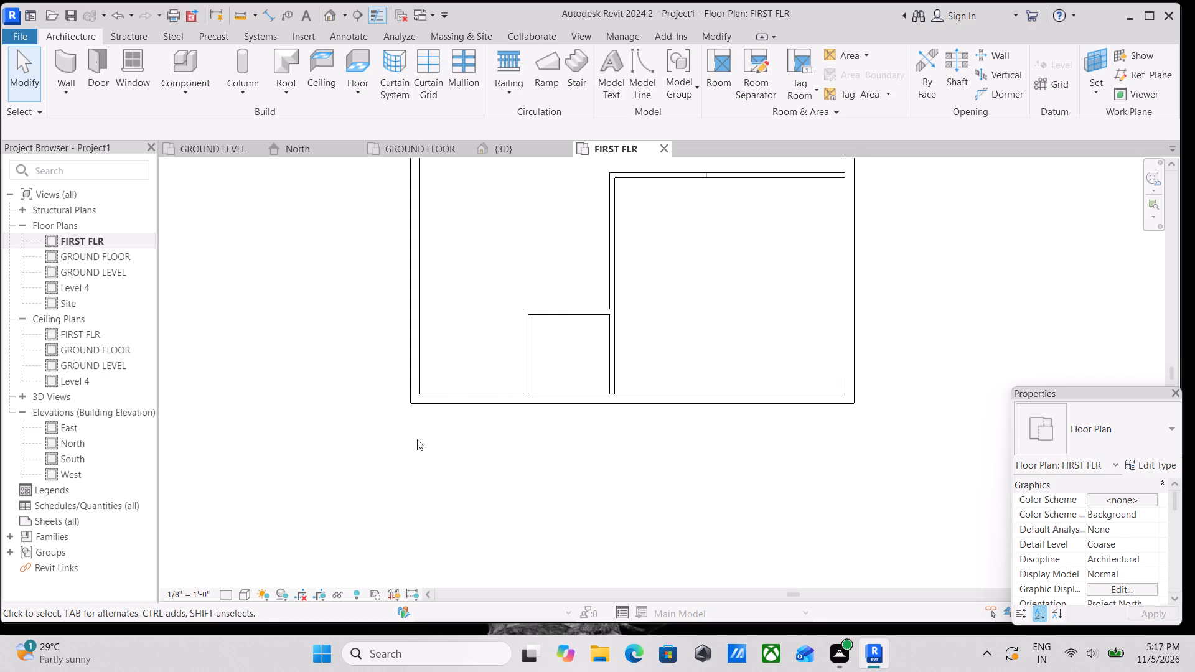
text(WA)
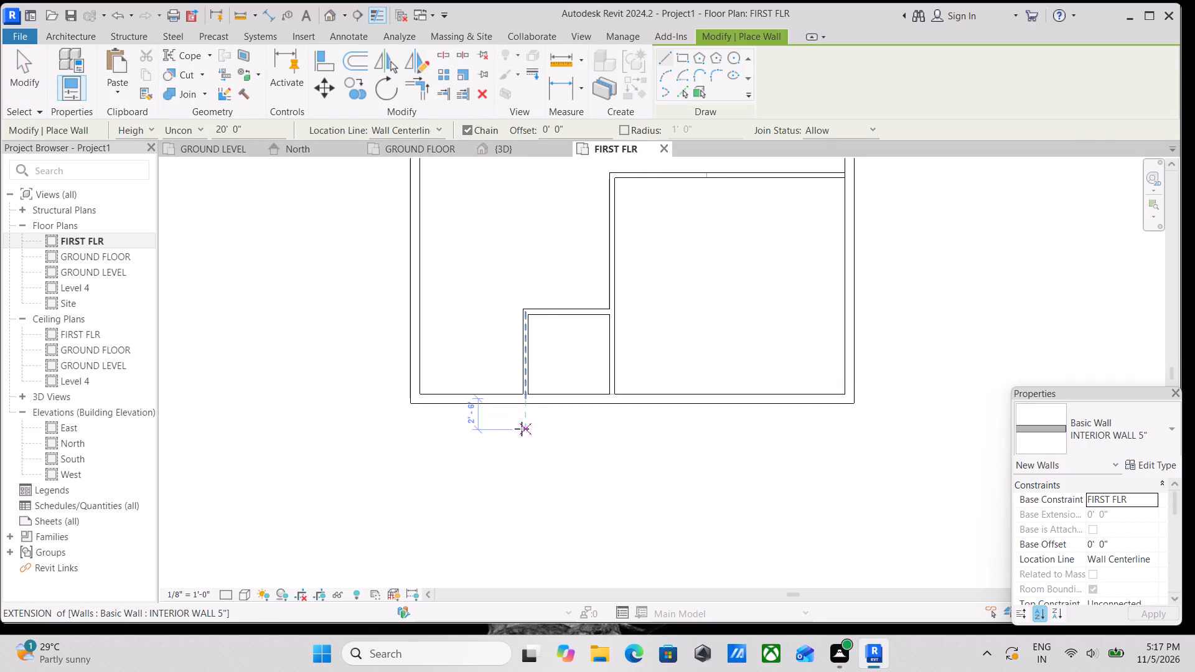
middle_drag(522, 431, 476, 408)
click(510, 386)
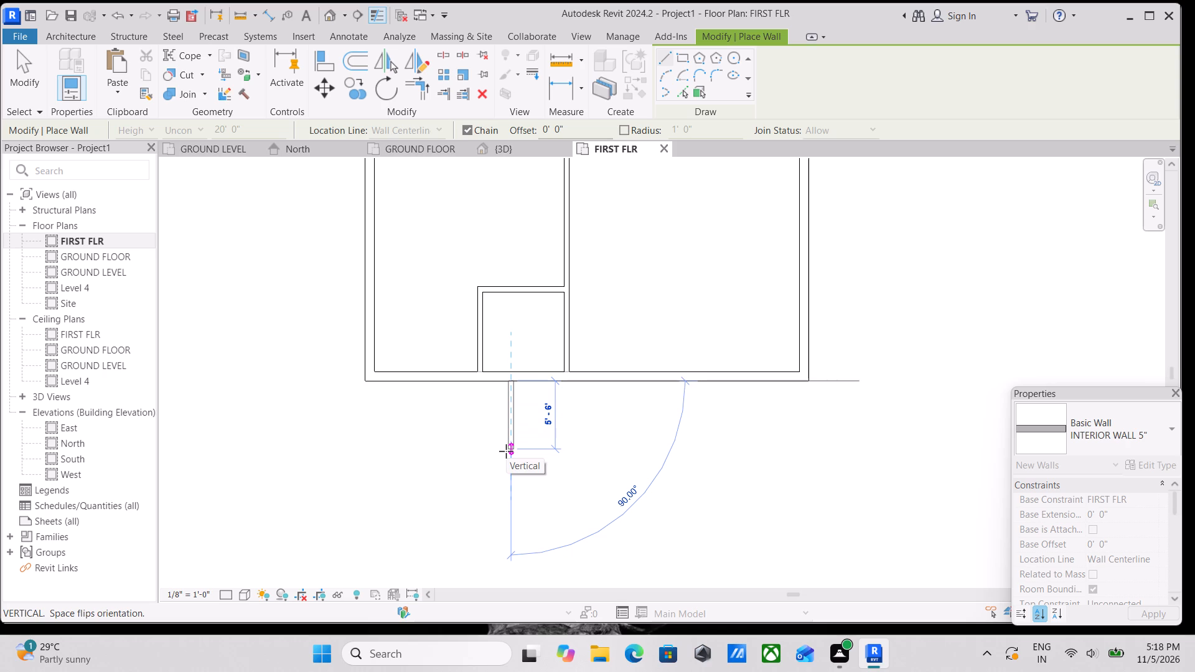
key(Escape)
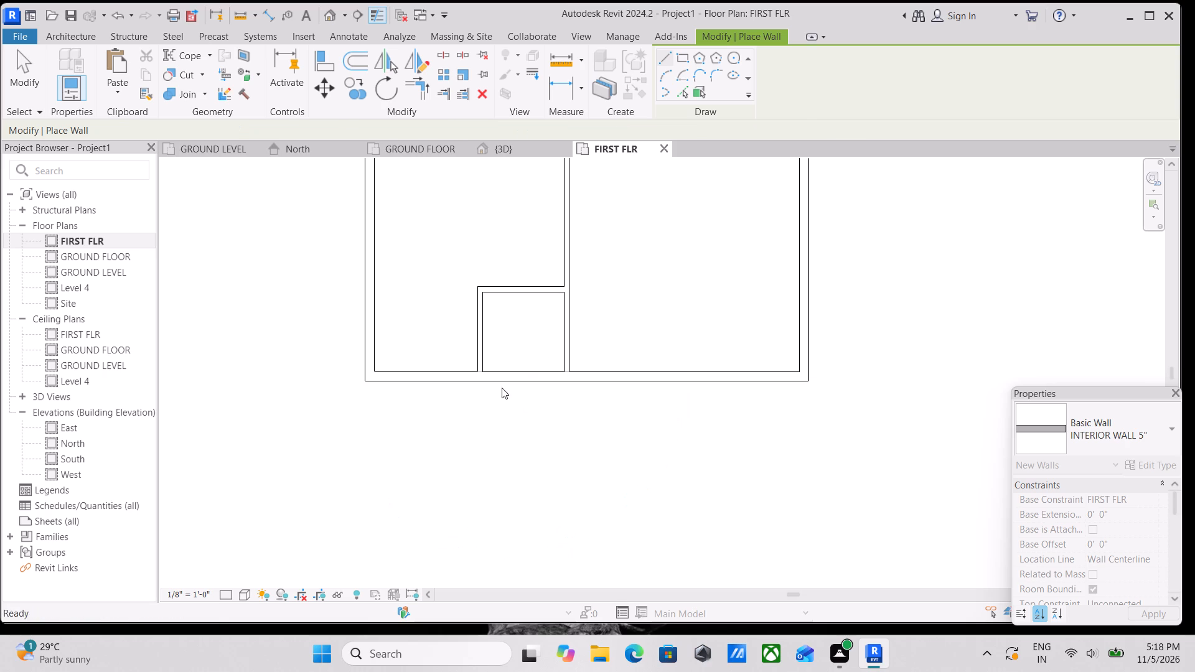
click(481, 385)
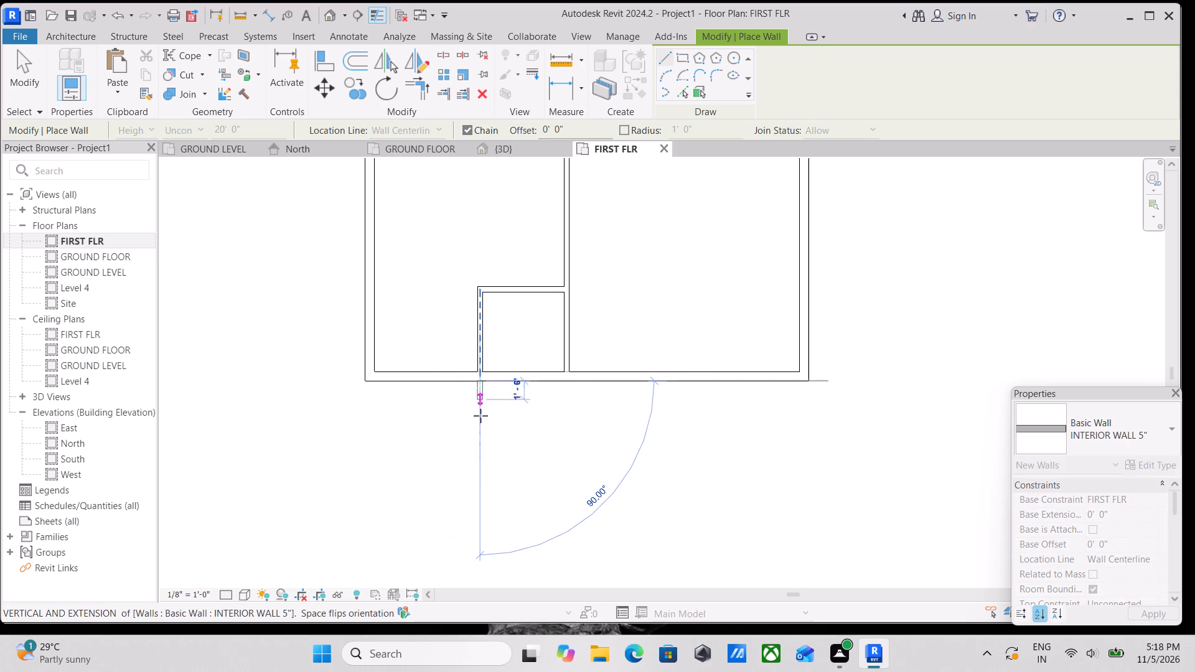
middle_drag(480, 441, 472, 404)
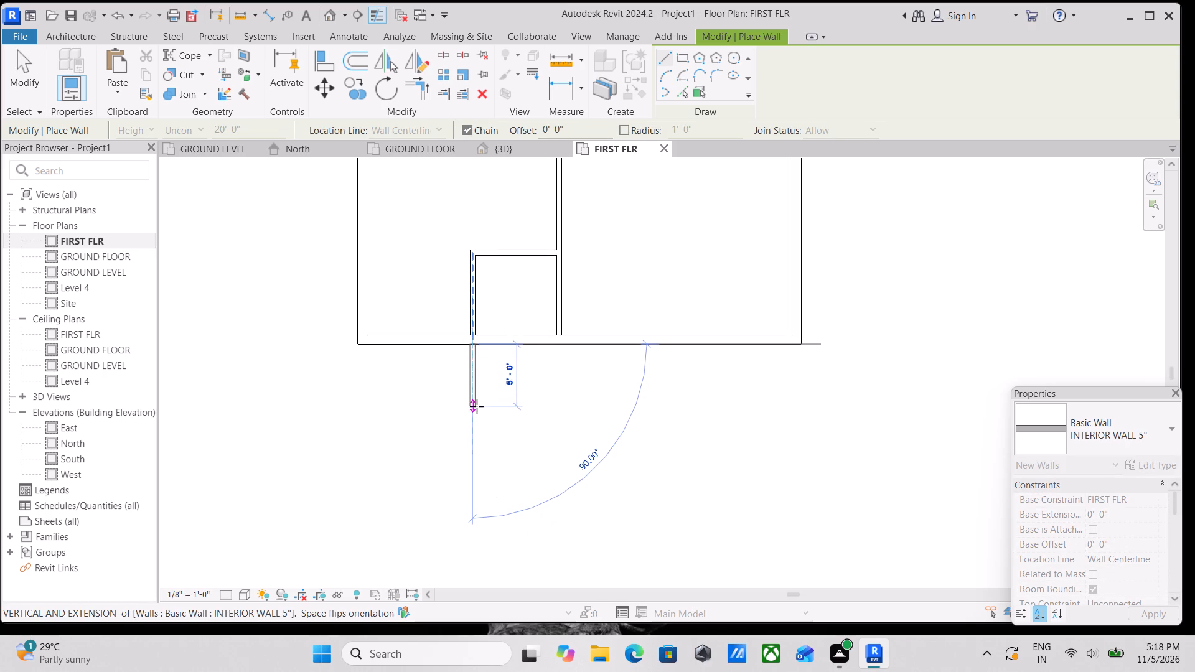
click(477, 406)
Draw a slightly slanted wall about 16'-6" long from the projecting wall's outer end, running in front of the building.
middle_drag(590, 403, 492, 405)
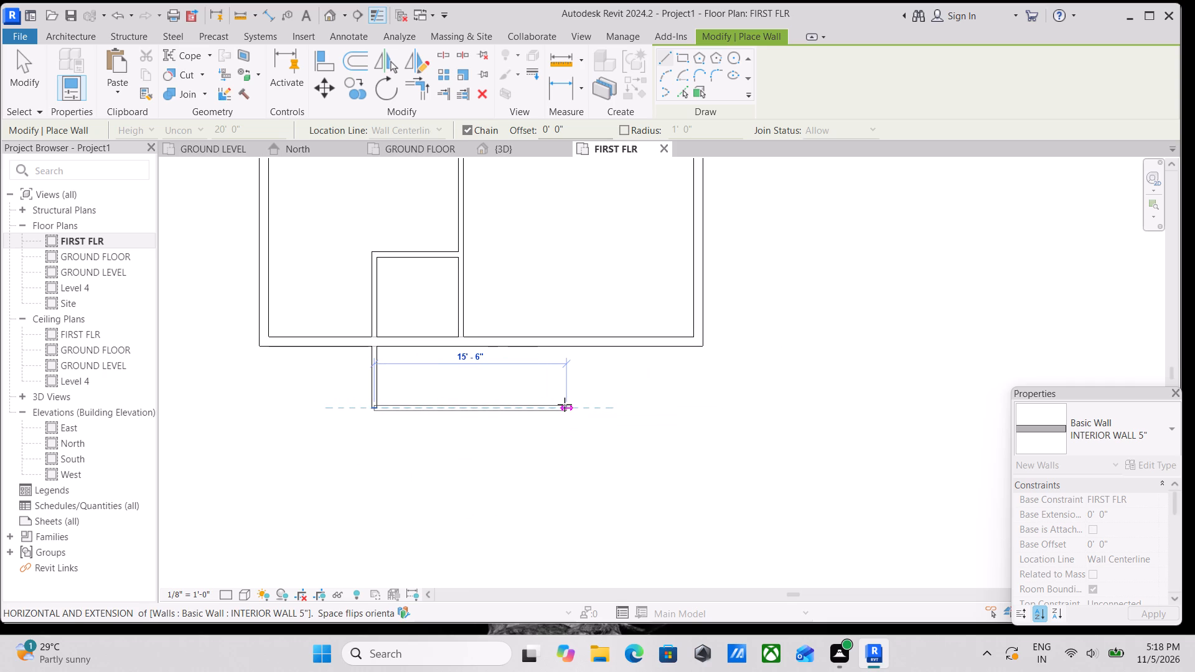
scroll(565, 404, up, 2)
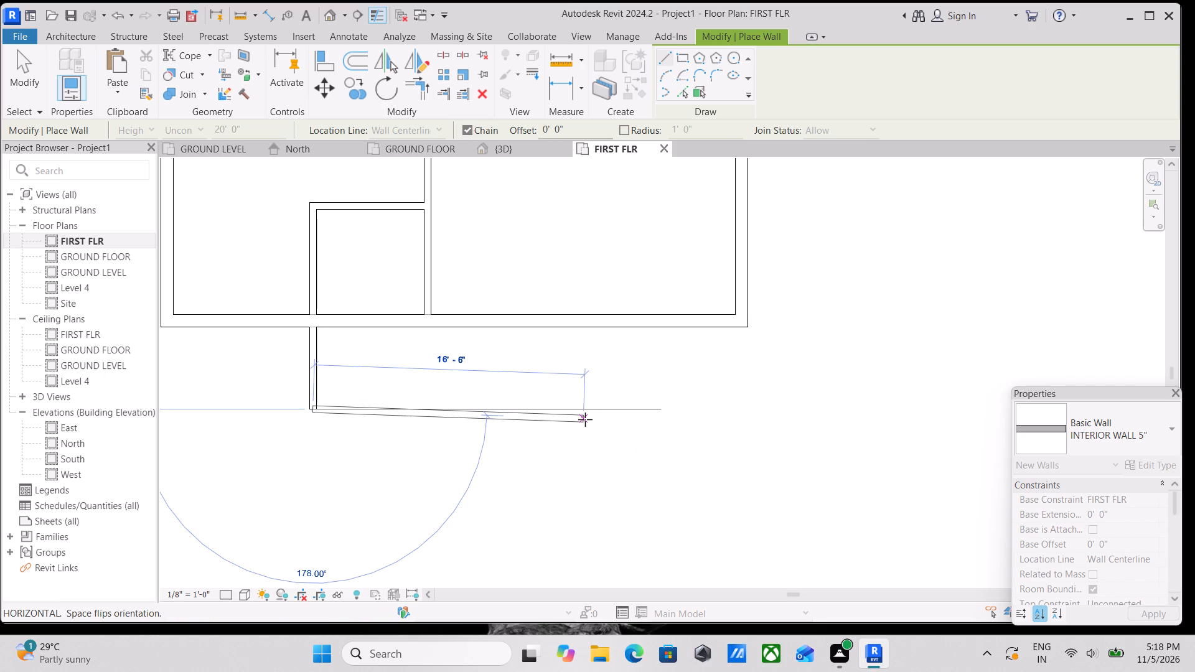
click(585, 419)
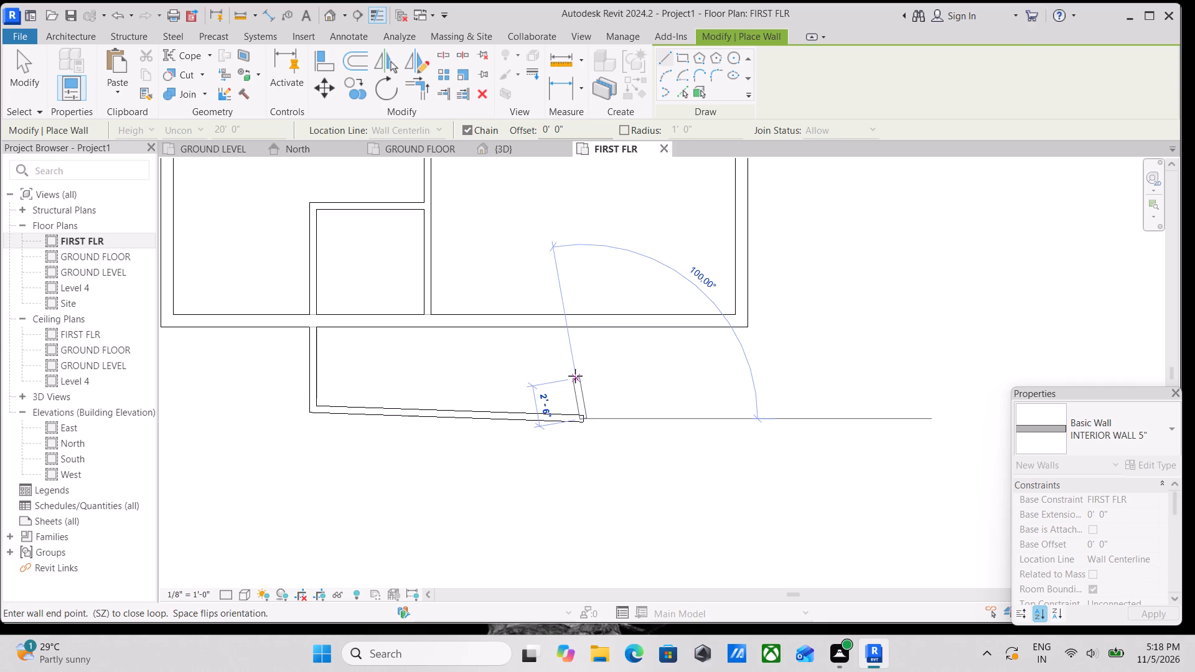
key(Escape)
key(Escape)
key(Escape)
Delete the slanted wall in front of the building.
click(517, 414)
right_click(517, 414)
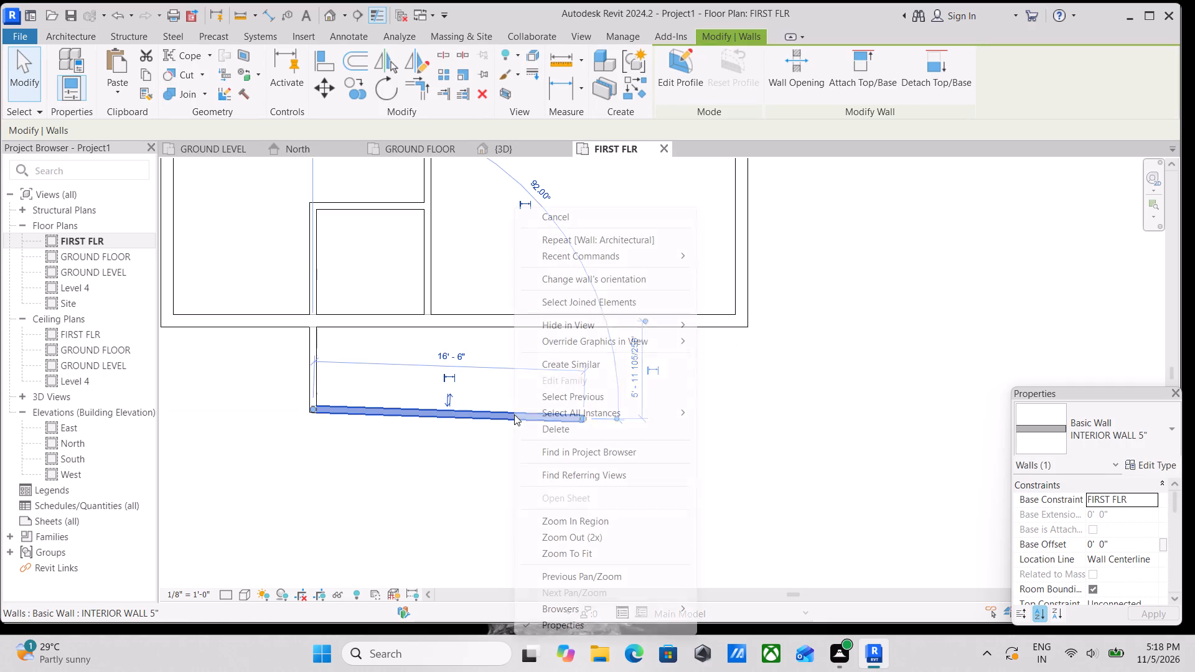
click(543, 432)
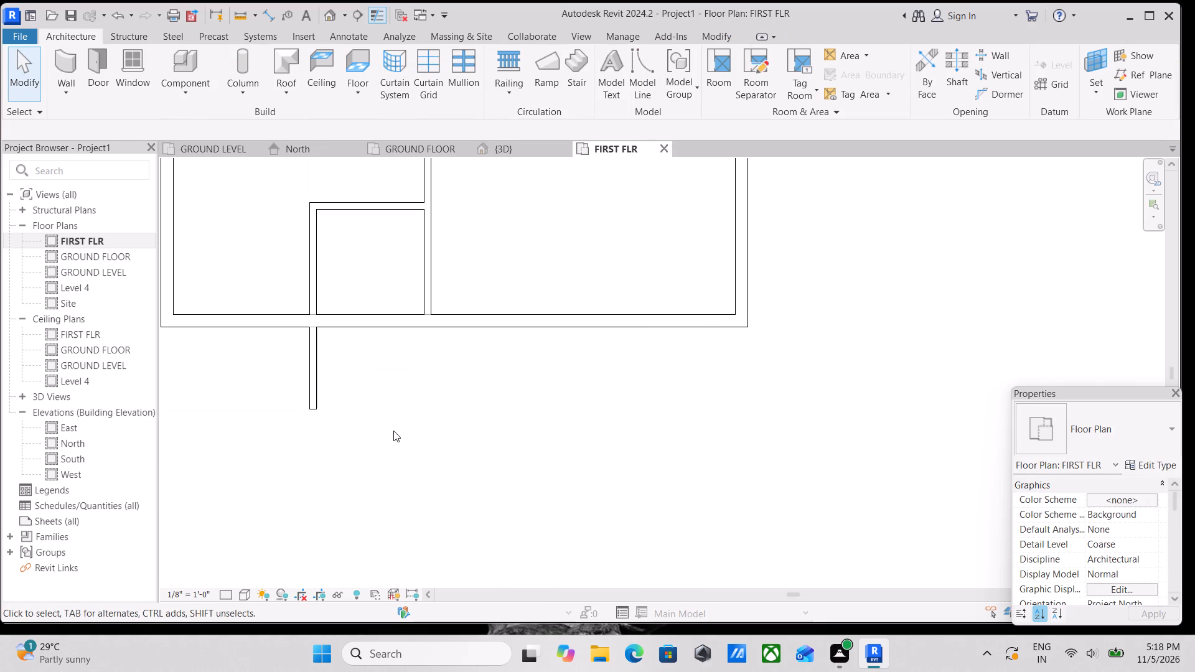
Draw a 5" interior-type wall from the projecting wall's outer end, parallel to the building front, and return it 5' to the front exterior wall.
text(WA)
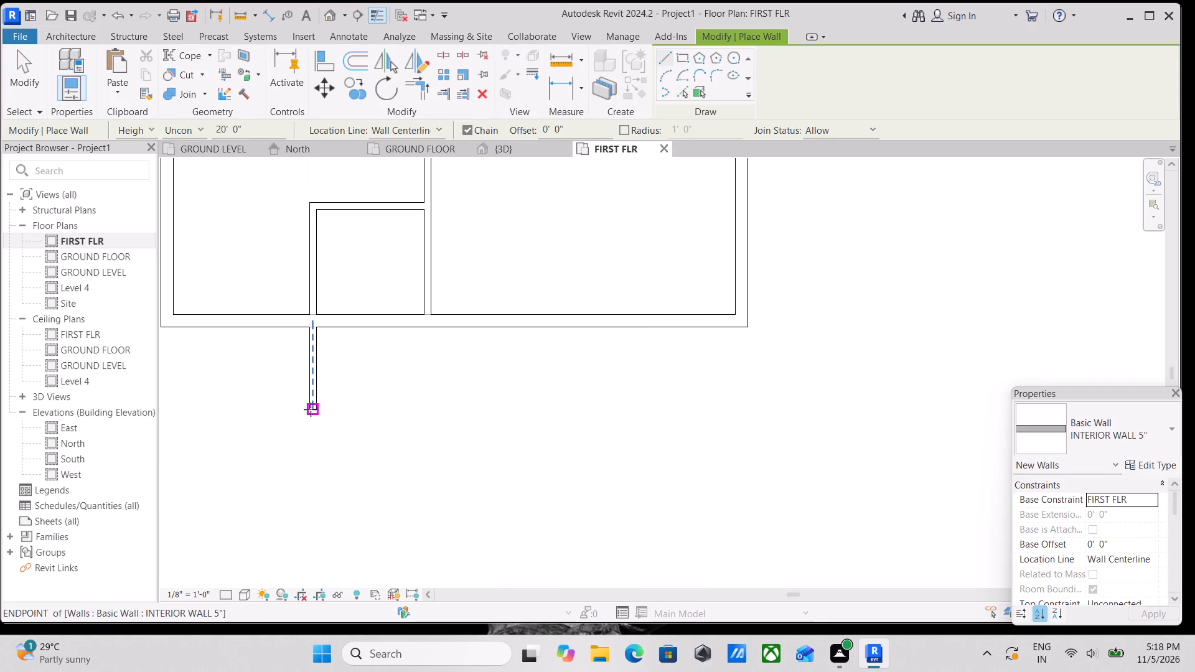
click(311, 409)
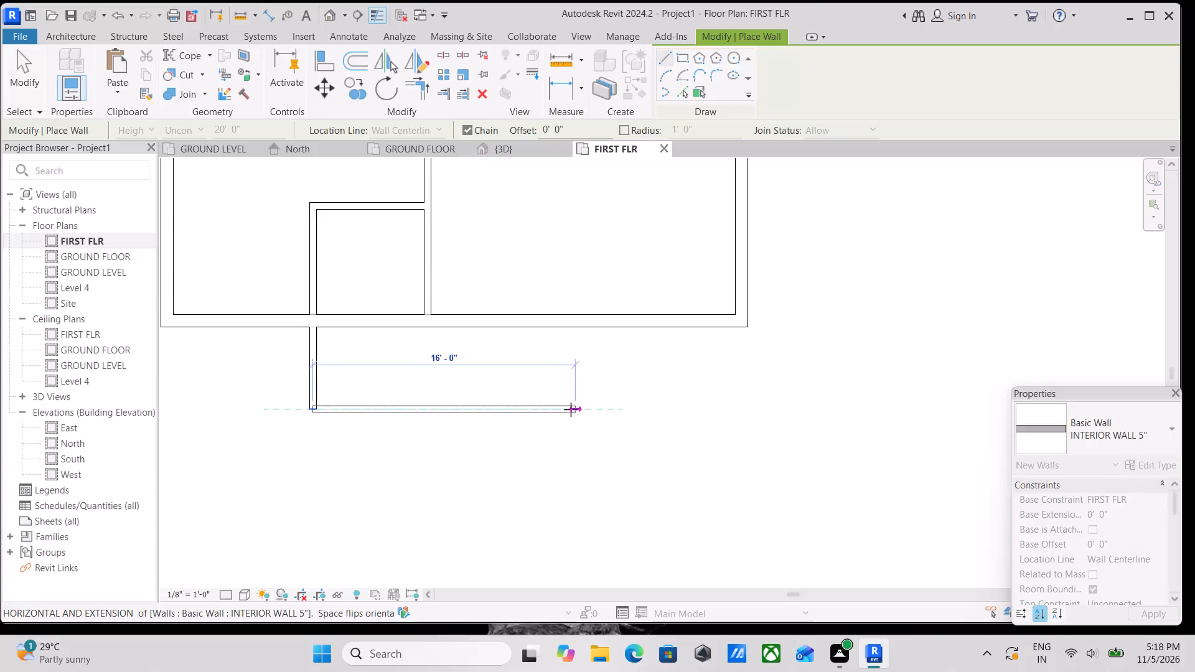
click(558, 409)
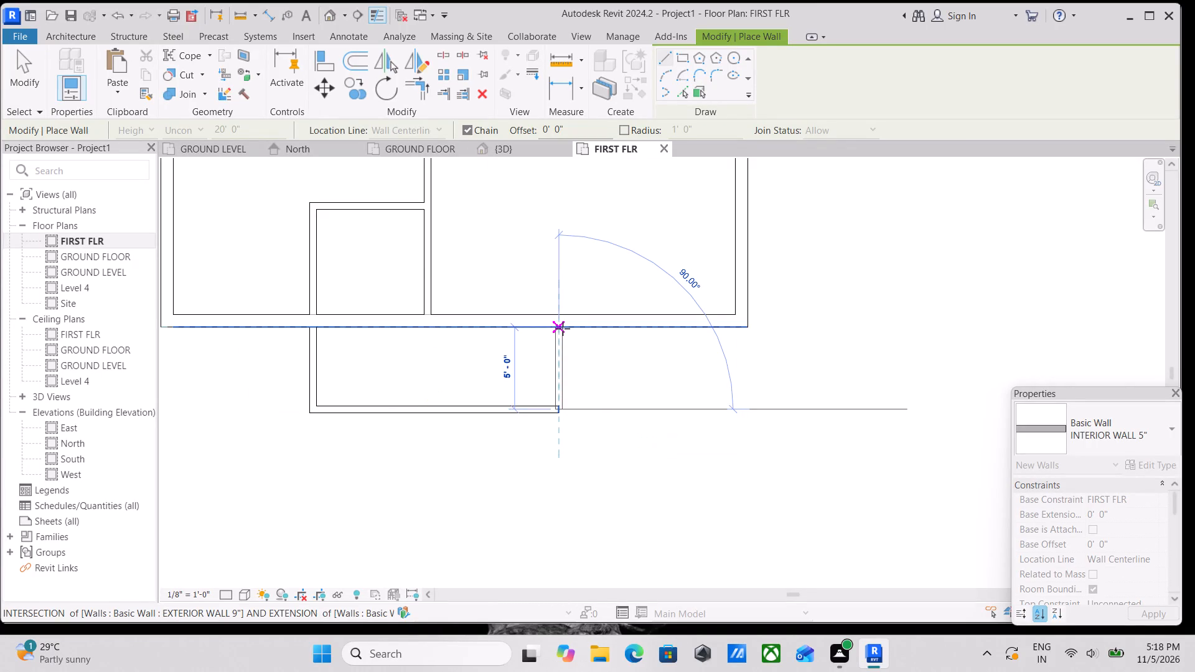
click(563, 329)
key(Escape)
key(Escape)
Review the FIRST FLR plan around the new front projection, the enclosure and the large front room.
scroll(567, 320, down, 3)
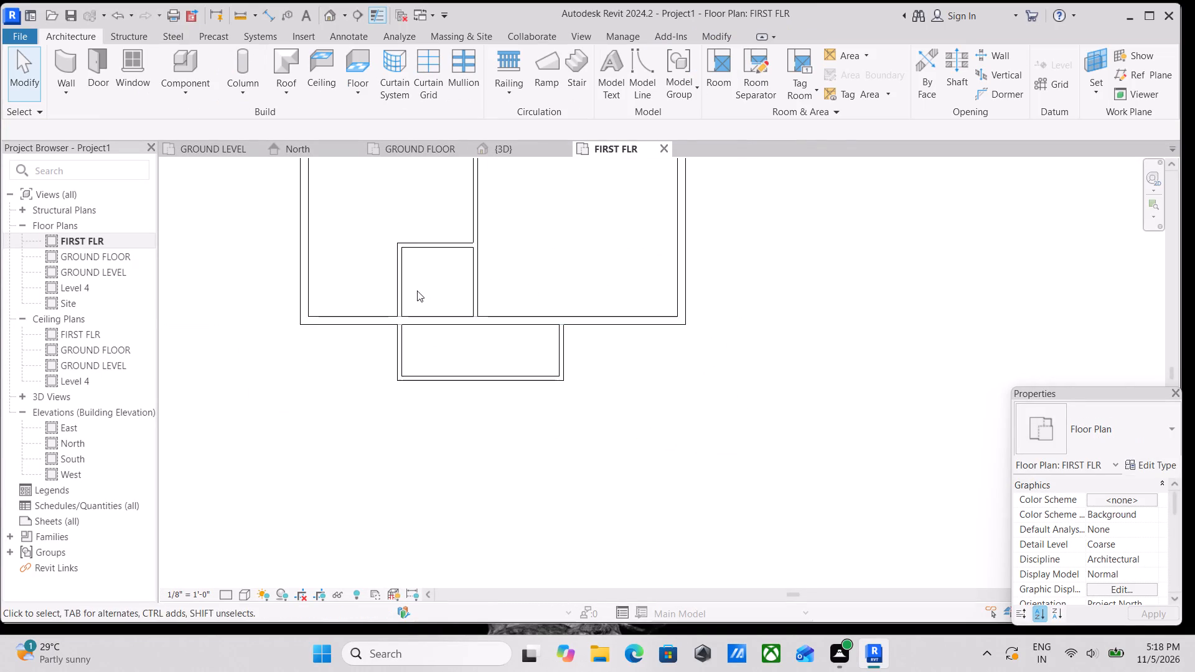
scroll(417, 291, down, 1)
middle_drag(417, 291, 438, 350)
scroll(437, 356, down, 3)
middle_drag(437, 356, 443, 376)
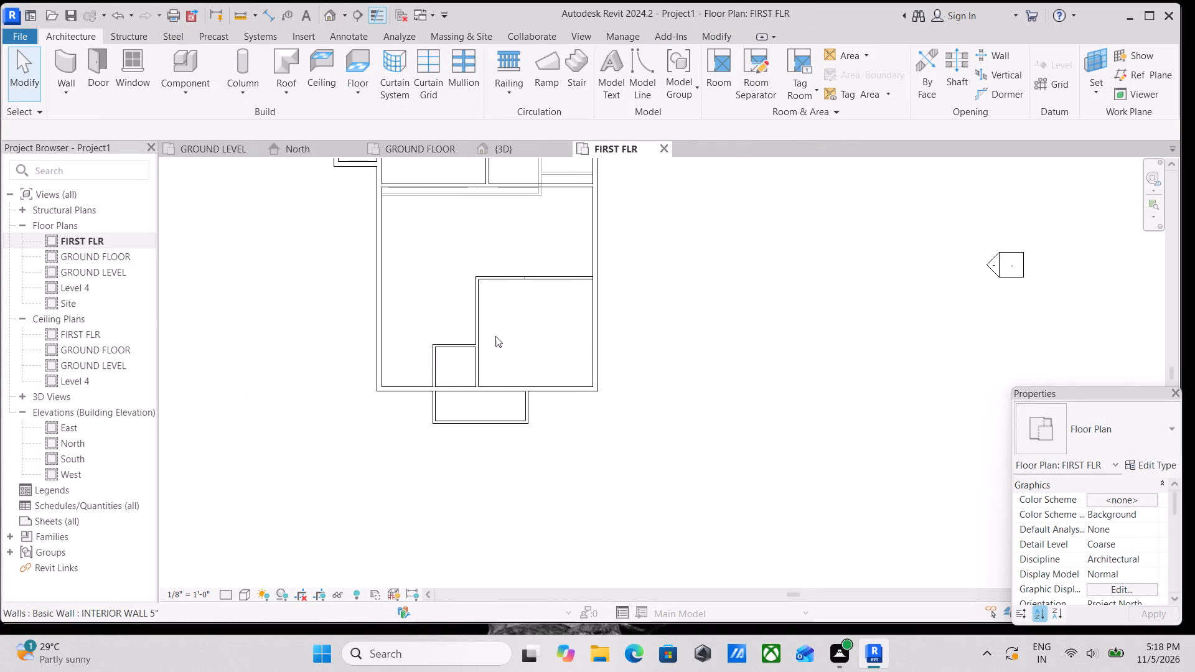
scroll(507, 315, down, 3)
middle_drag(507, 315, 517, 363)
scroll(517, 365, up, 6)
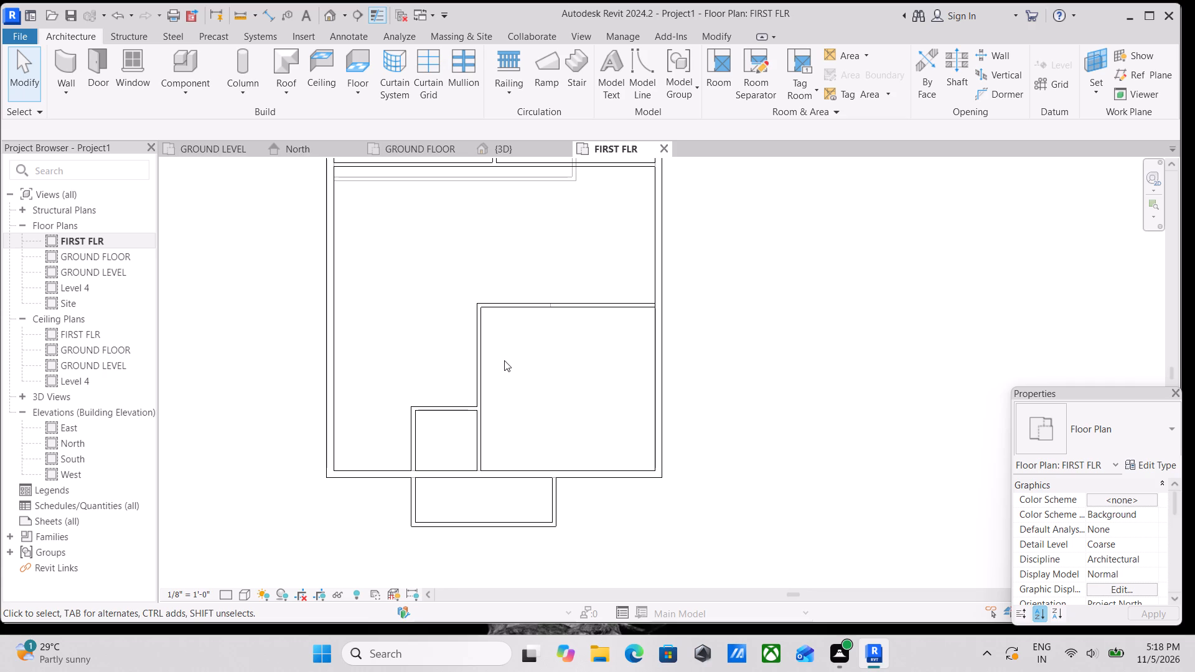
scroll(504, 360, down, 3)
Examine the building in the 3D view from several sides, comparing the FIRST FLR interior wall heights with the exterior walls.
click(504, 143)
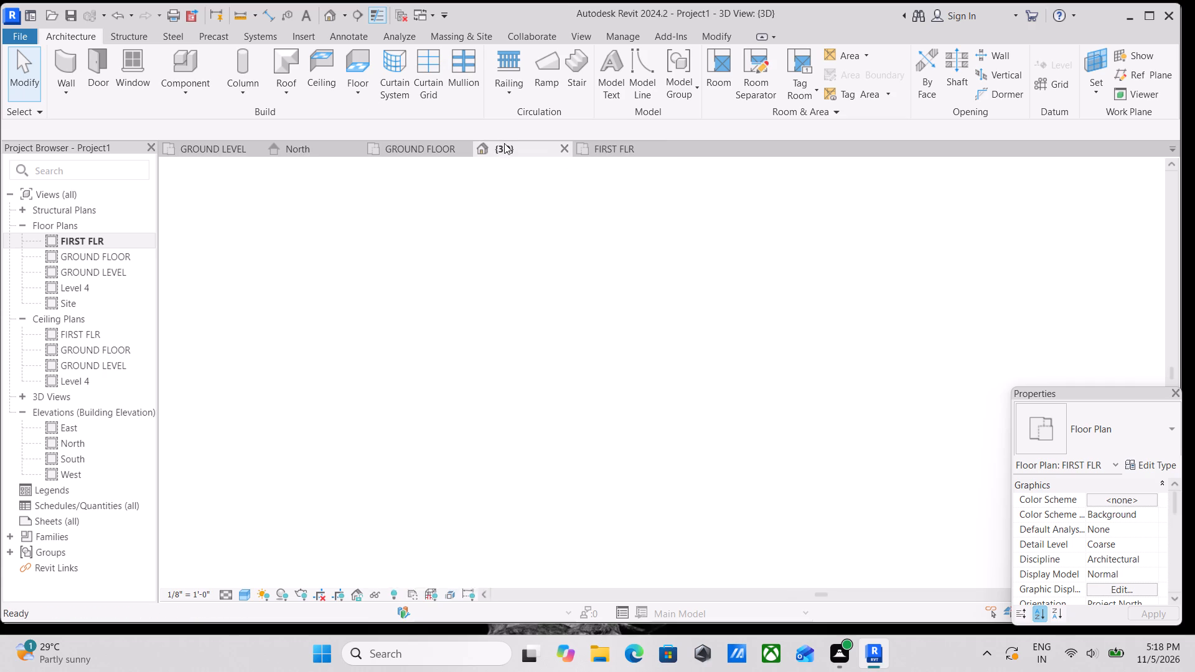
scroll(513, 272, down, 3)
shift+middle_drag(551, 352, 419, 181)
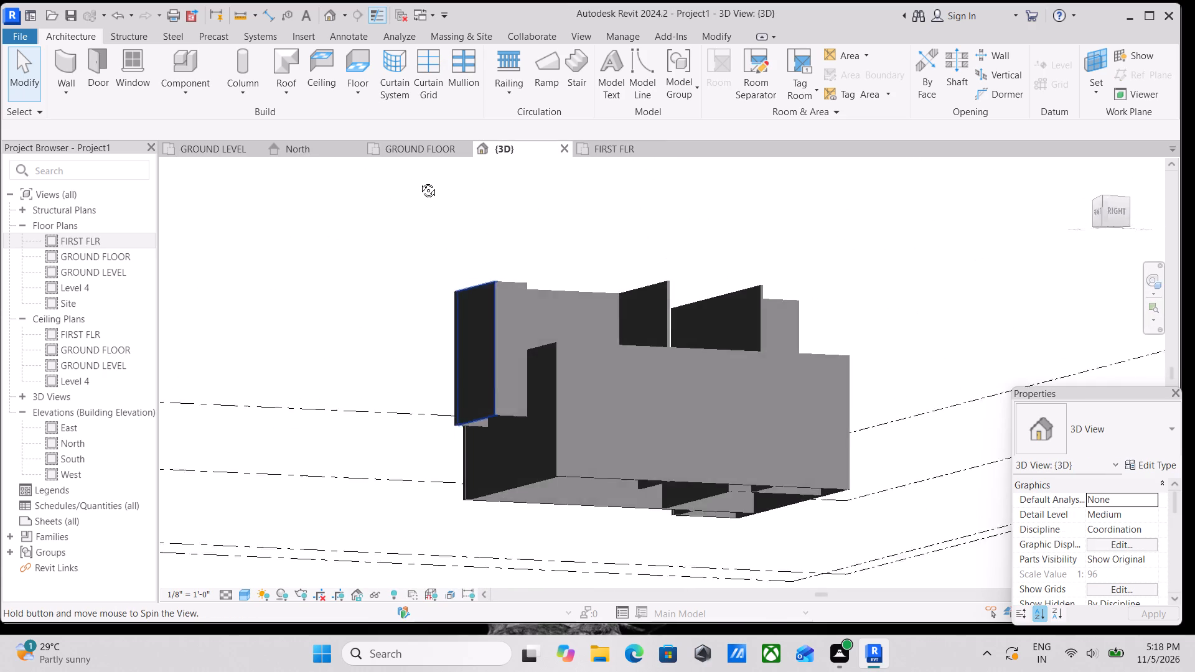
shift+middle_drag(419, 181, 543, 236)
shift+middle_drag(368, 253, 558, 281)
middle_drag(567, 311, 494, 312)
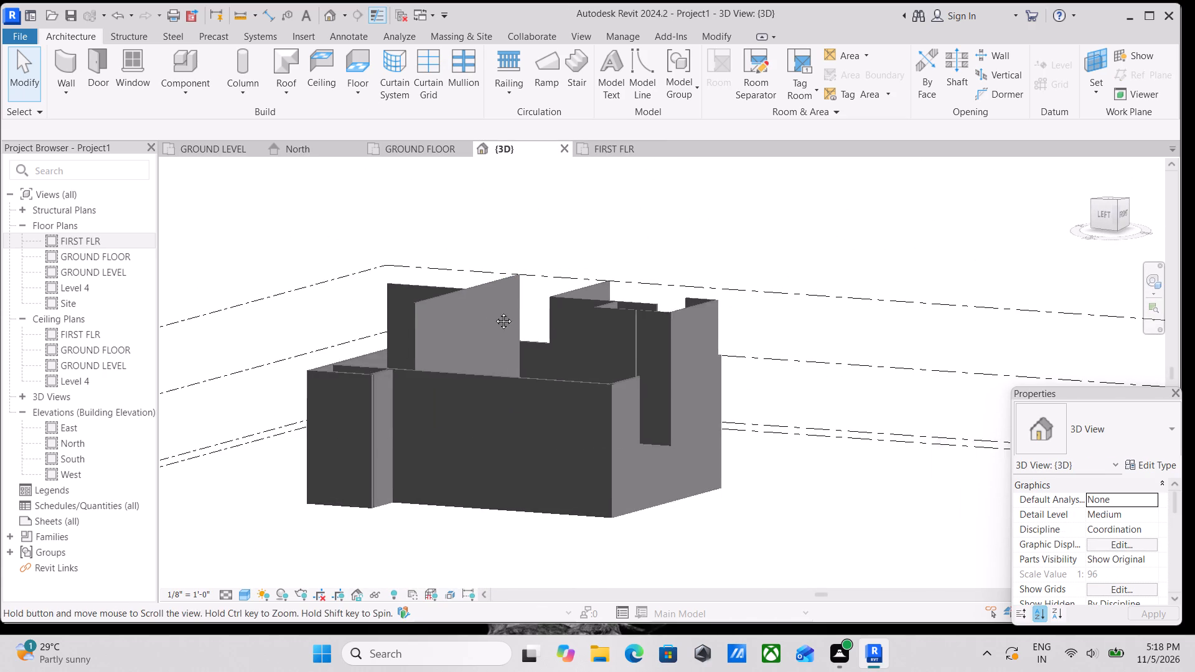
middle_drag(494, 312, 490, 312)
middle_drag(563, 310, 454, 300)
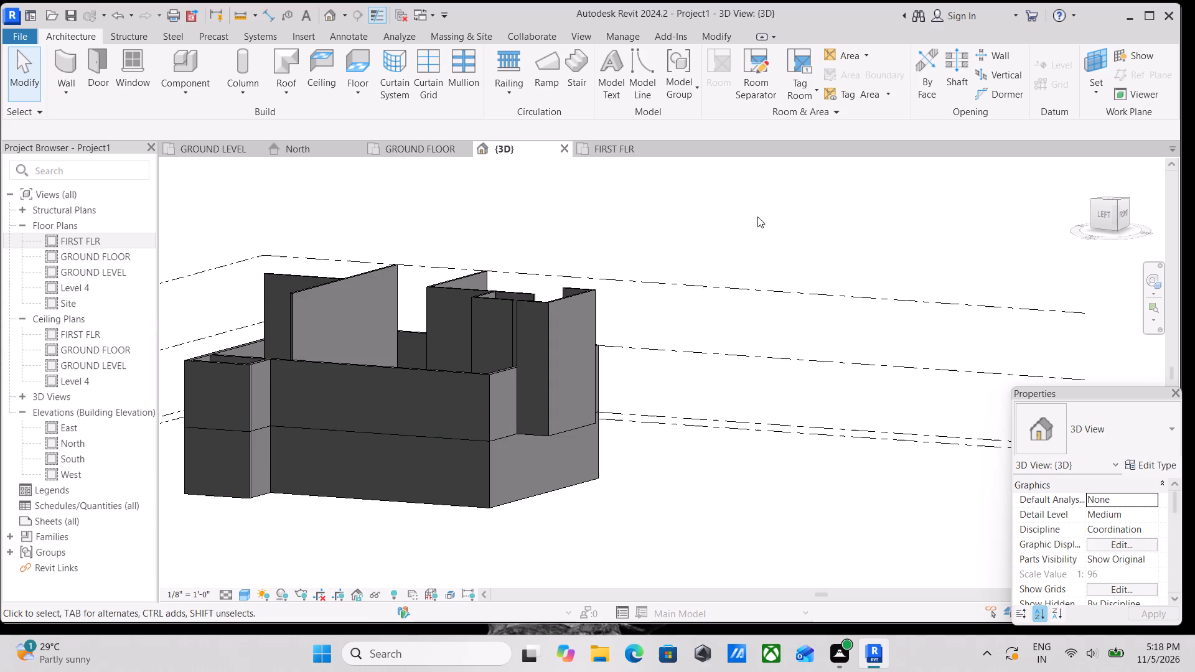
middle_drag(643, 341, 543, 396)
Align the tops of the long interior cross wall and the rear-room partition with the top of the side bay's 9" exterior wall.
scroll(268, 311, up, 3)
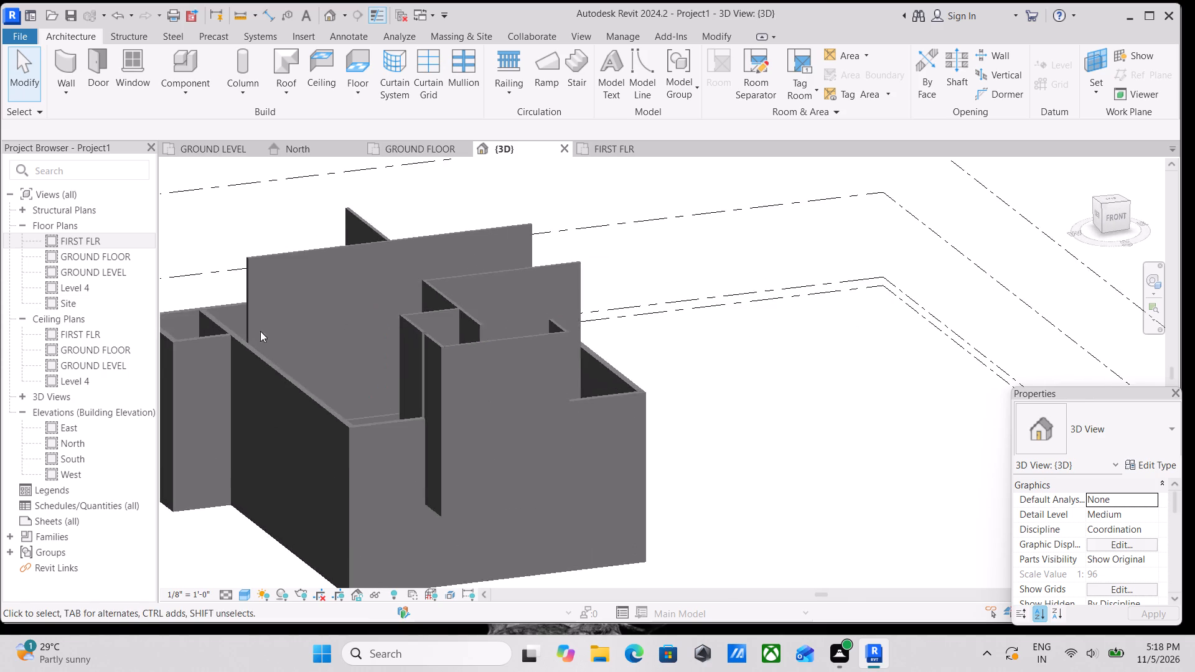
middle_drag(278, 343, 297, 428)
scroll(291, 379, up, 1)
text(AL)
scroll(250, 388, up, 7)
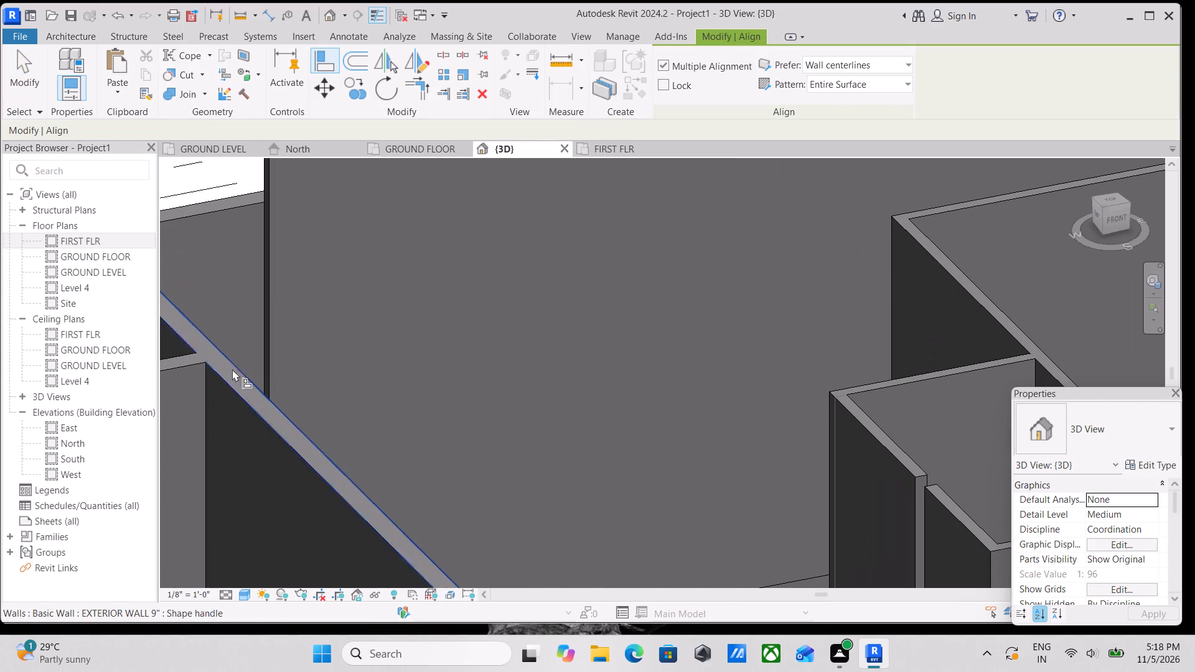
scroll(236, 375, down, 6)
middle_drag(240, 383, 443, 451)
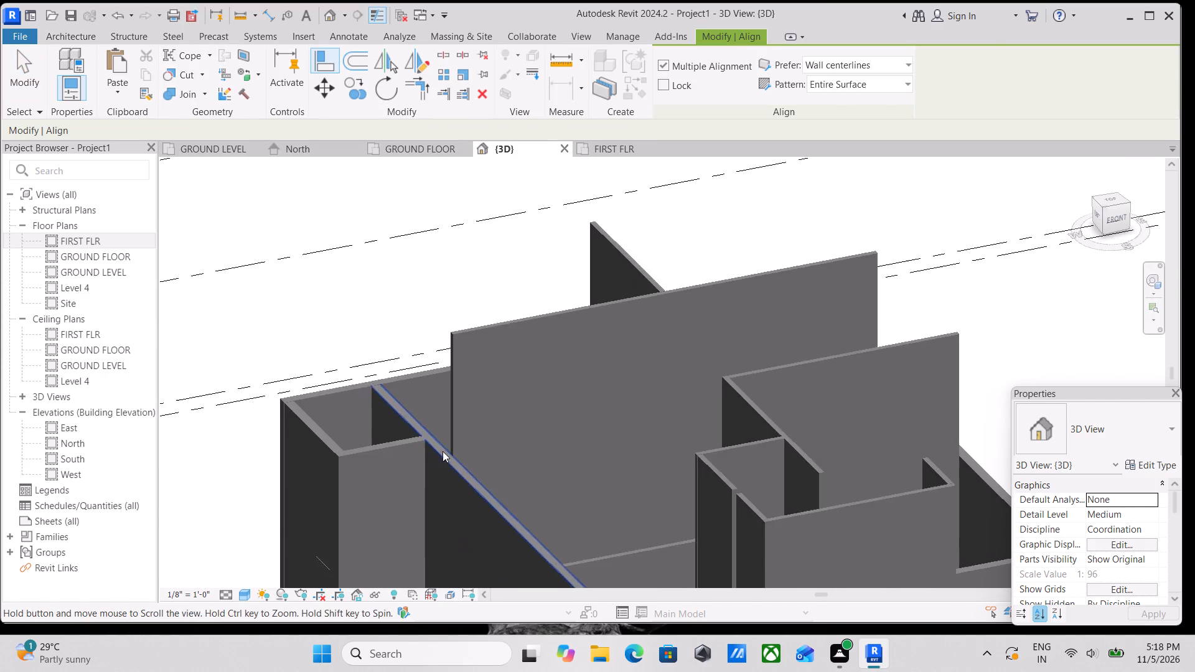
scroll(401, 418, up, 6)
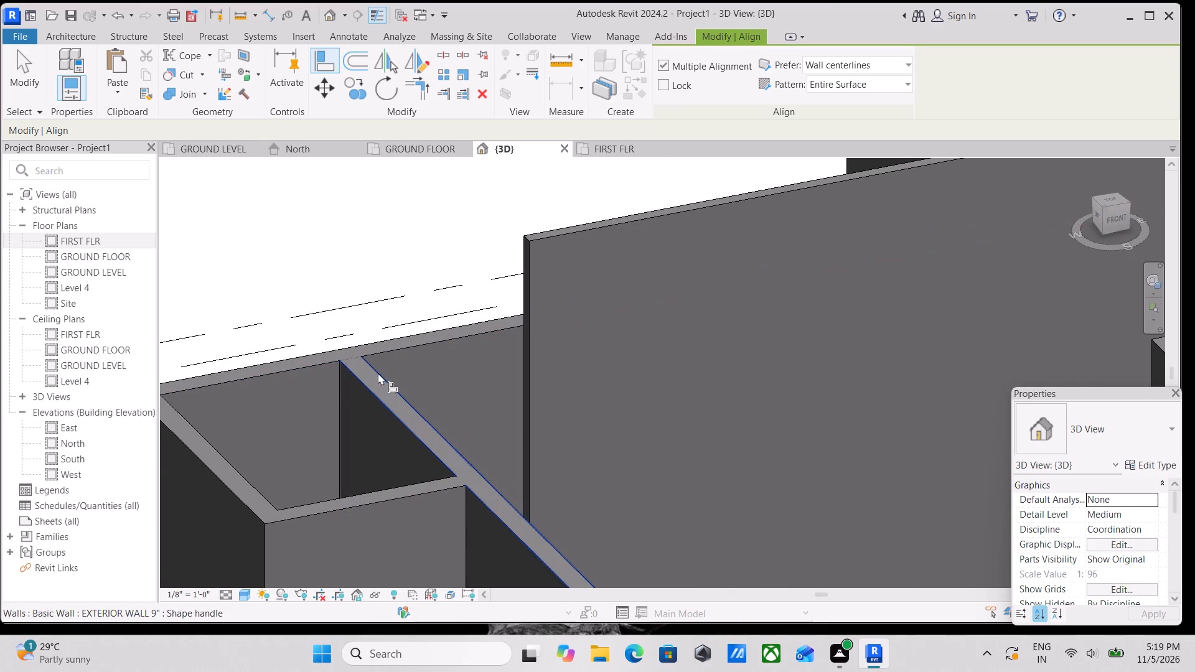
scroll(354, 345, up, 7)
scroll(392, 352, down, 3)
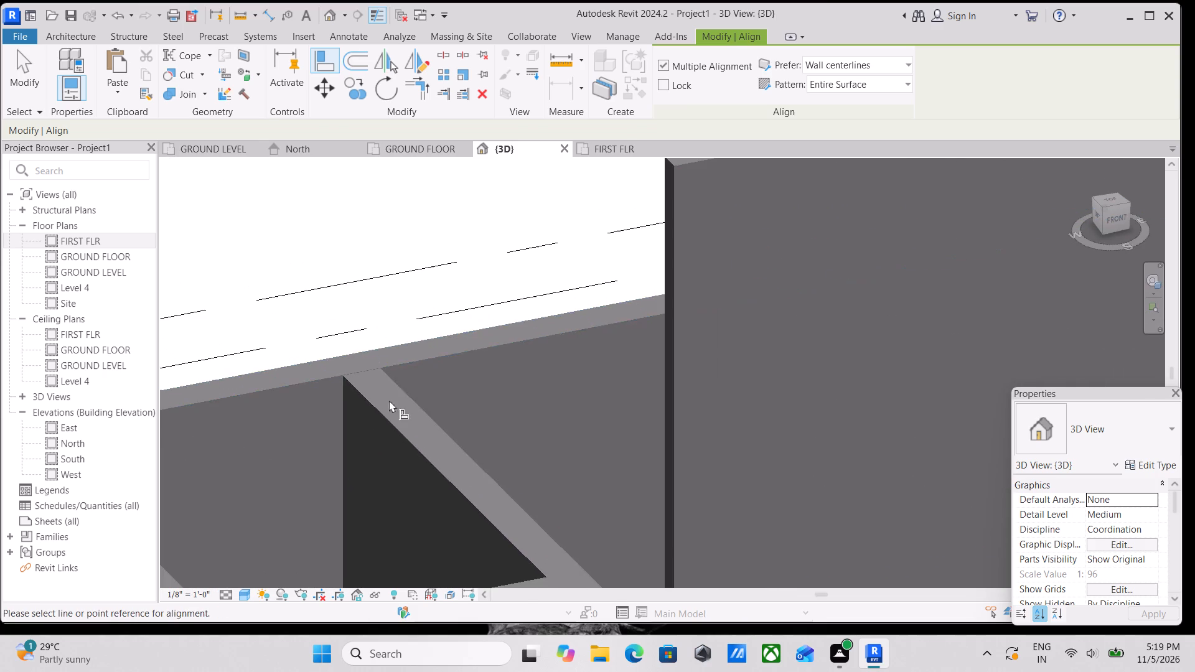
scroll(405, 412, down, 6)
middle_drag(420, 402, 463, 347)
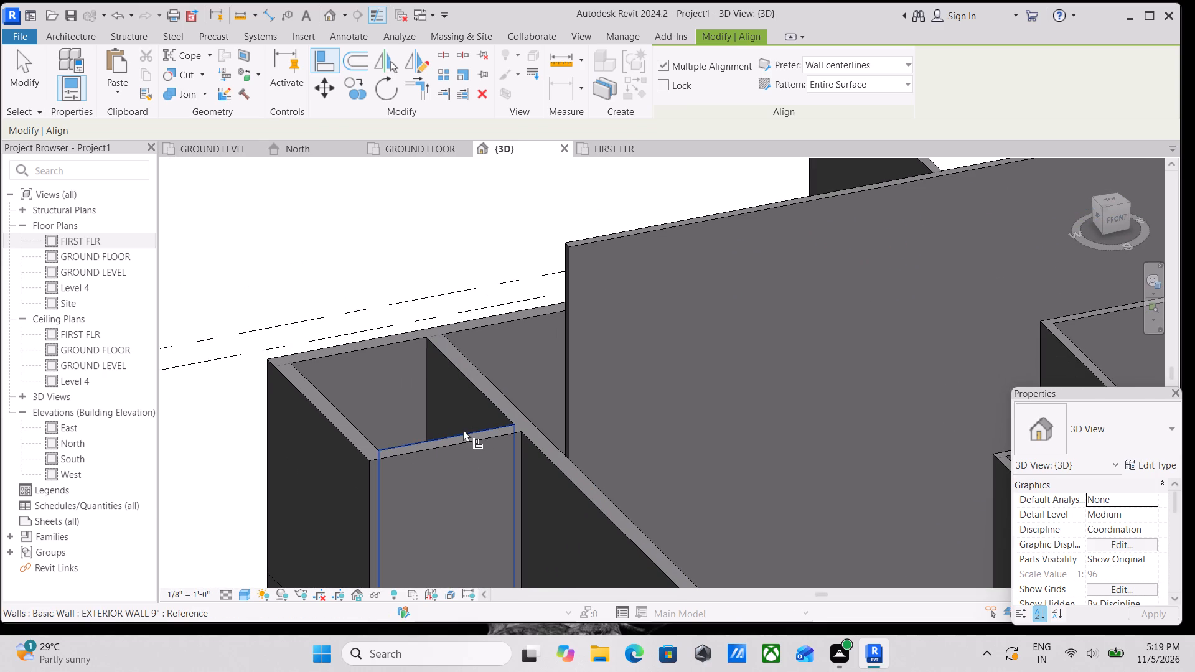
click(459, 438)
middle_drag(459, 420, 398, 472)
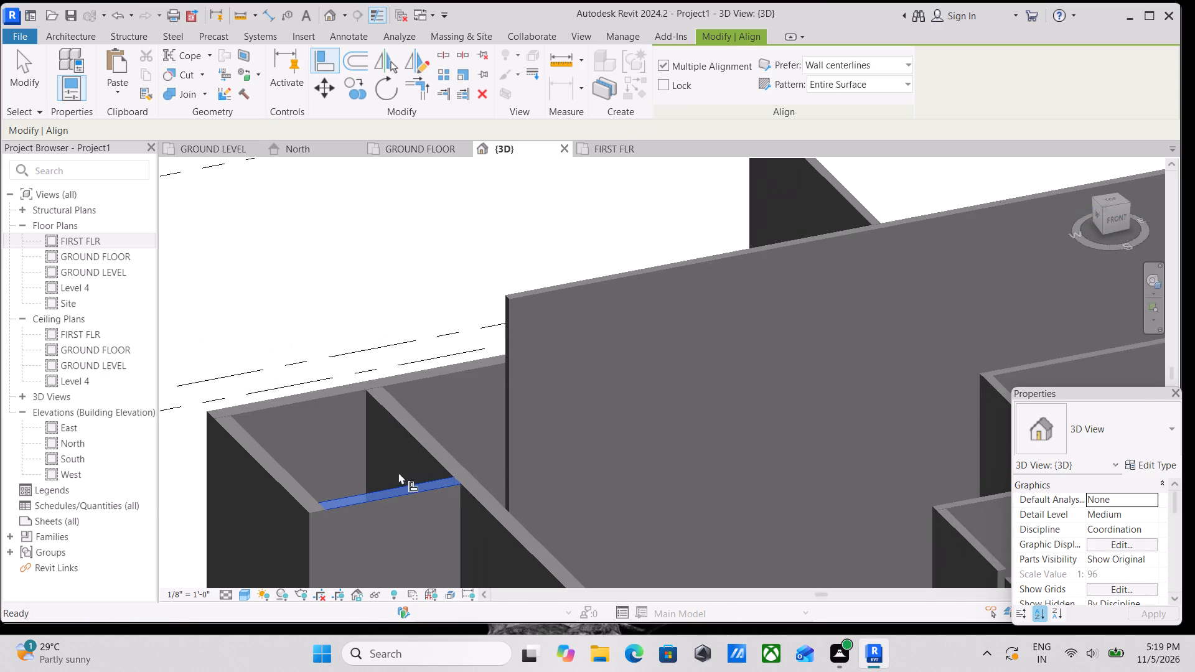
click(594, 277)
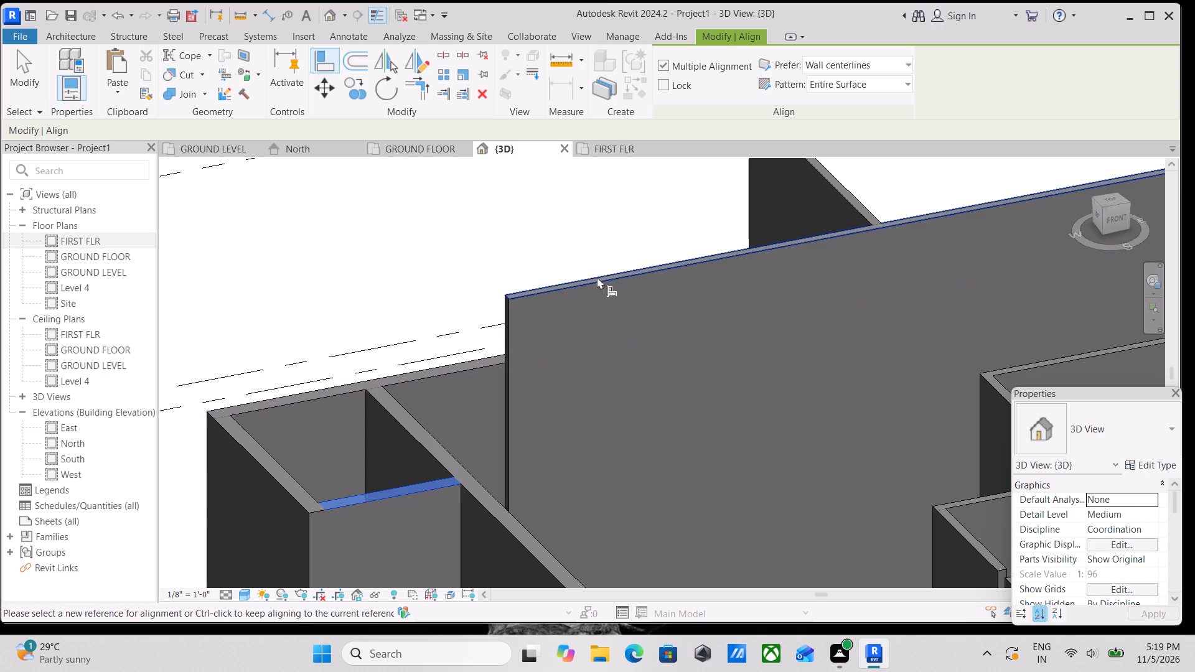
middle_drag(619, 298, 506, 391)
click(735, 281)
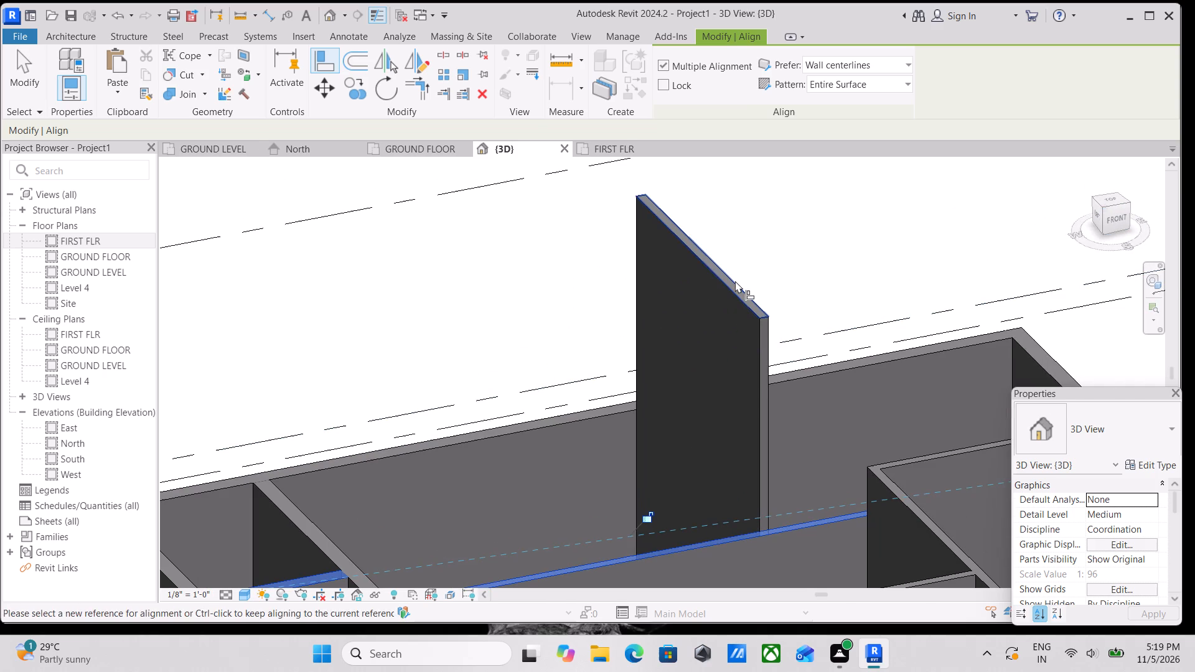
scroll(728, 342, down, 1)
middle_drag(728, 342, 639, 248)
middle_drag(741, 348, 649, 286)
click(716, 335)
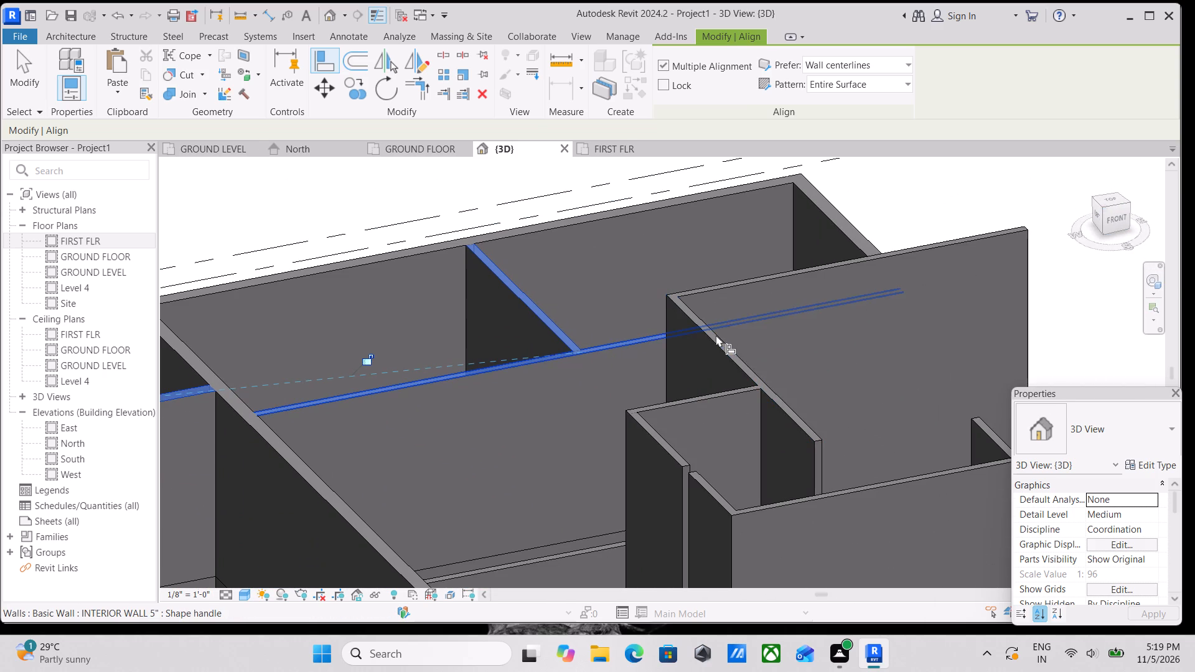
scroll(666, 325, up, 5)
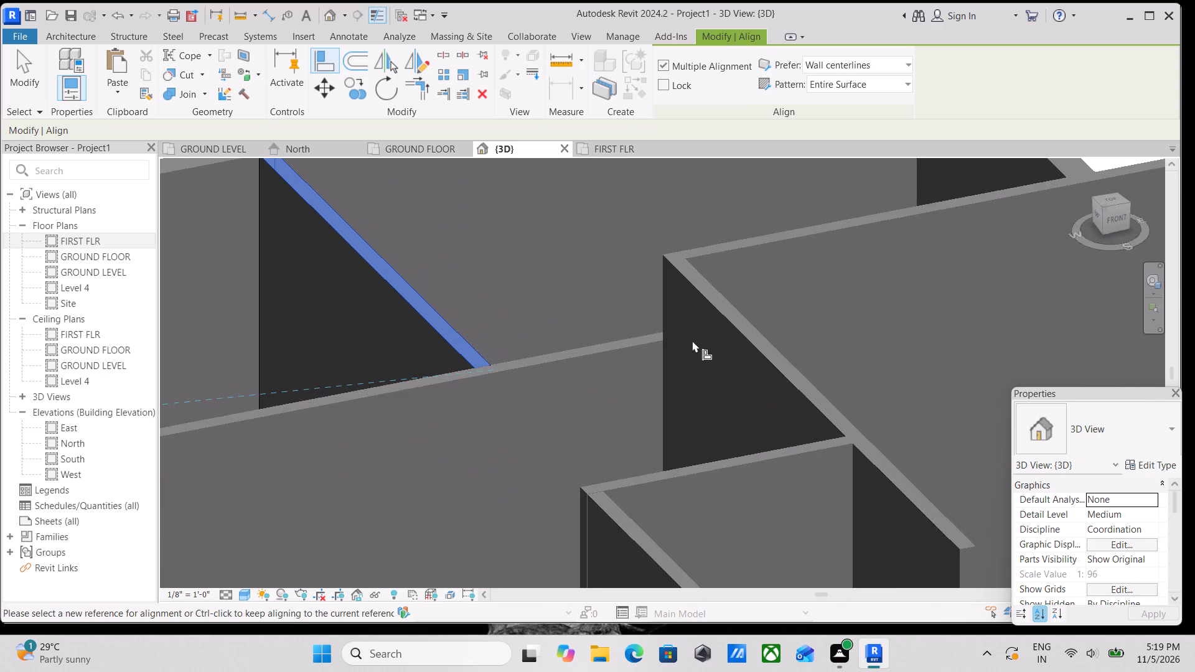
scroll(693, 340, down, 3)
key(Escape)
middle_drag(576, 353, 593, 314)
key(Escape)
Align the tops of the large front room's rear and left side walls with the top of the rear-room partition.
text(AL)
scroll(531, 275, up, 4)
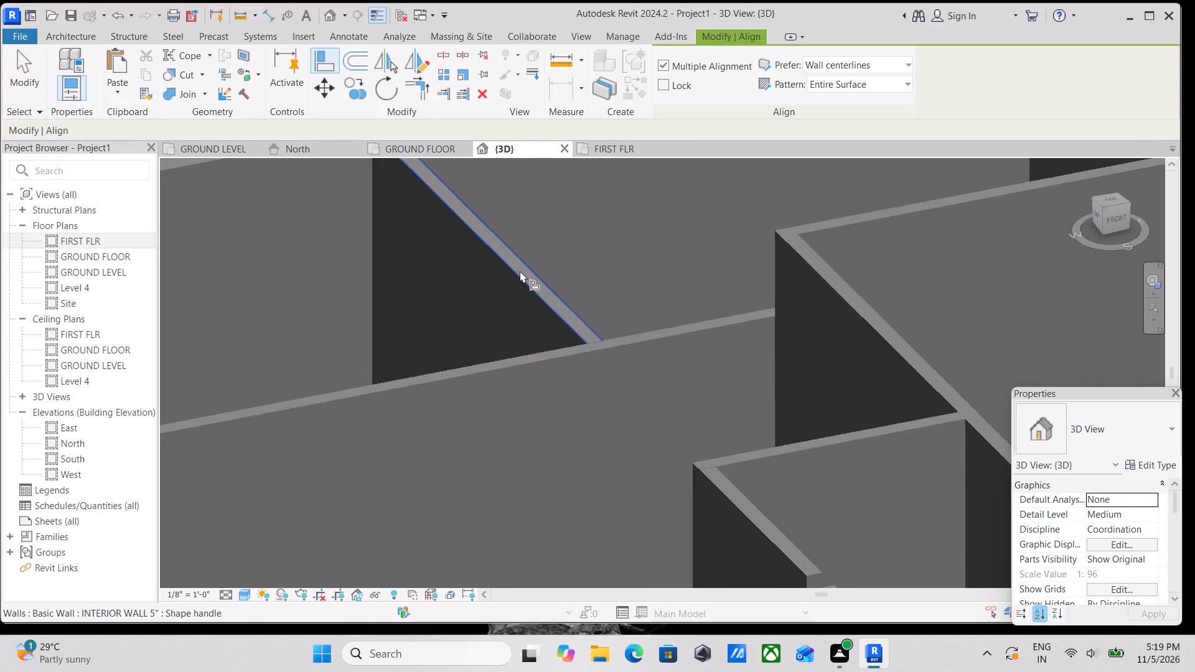
scroll(520, 271, up, 2)
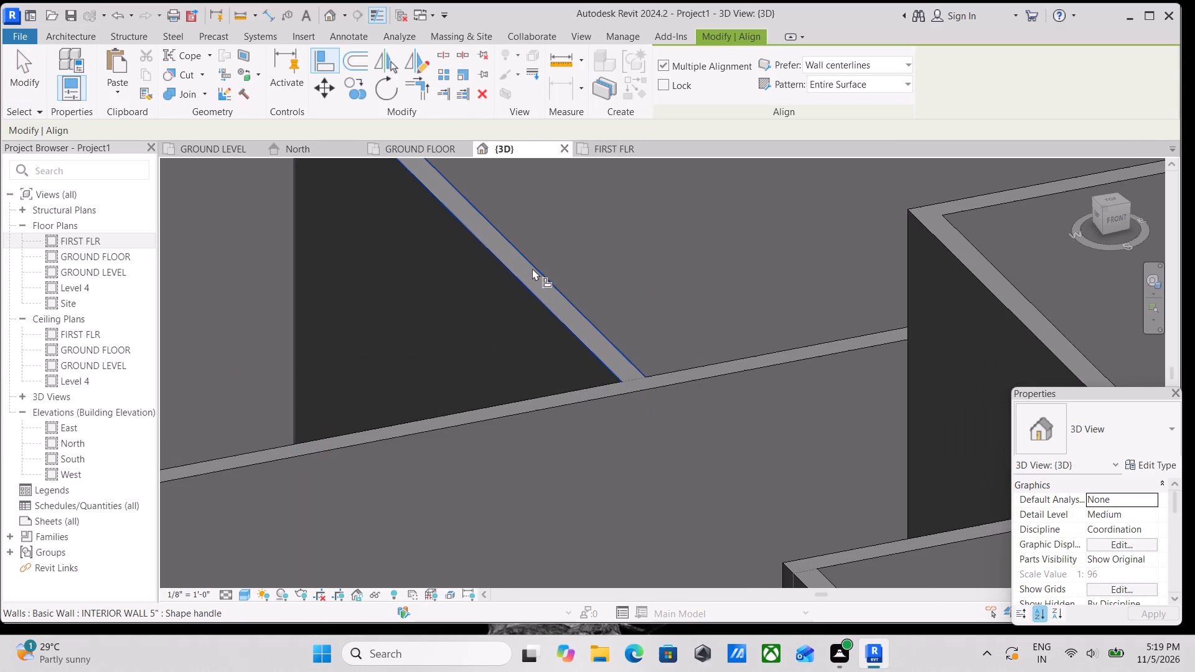
click(530, 269)
scroll(567, 266, down, 2)
middle_drag(567, 266, 375, 300)
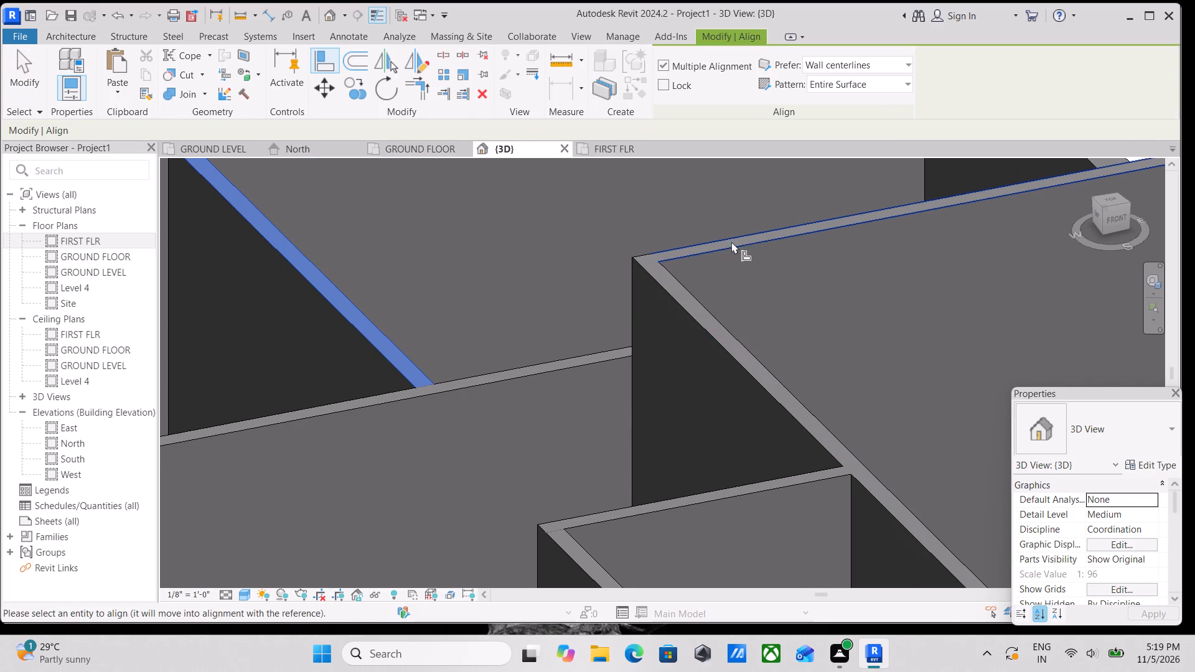
click(734, 233)
click(690, 294)
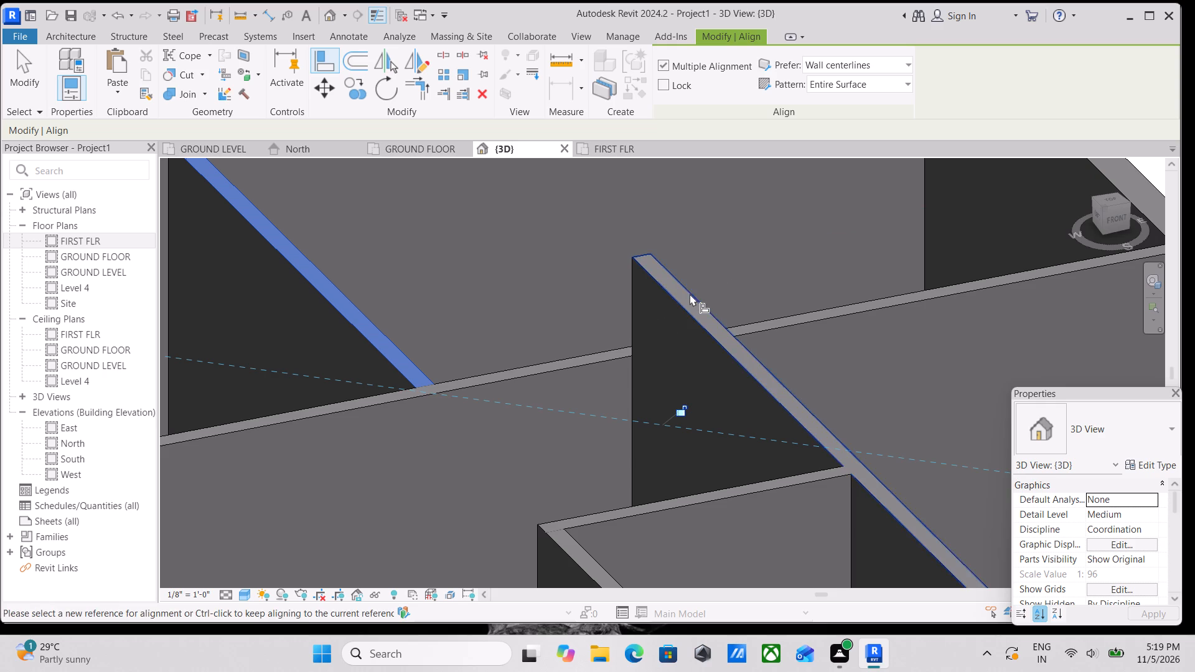
scroll(665, 301, down, 2)
middle_drag(660, 303, 690, 254)
middle_drag(718, 385, 747, 312)
scroll(732, 348, down, 3)
middle_drag(749, 313, 637, 273)
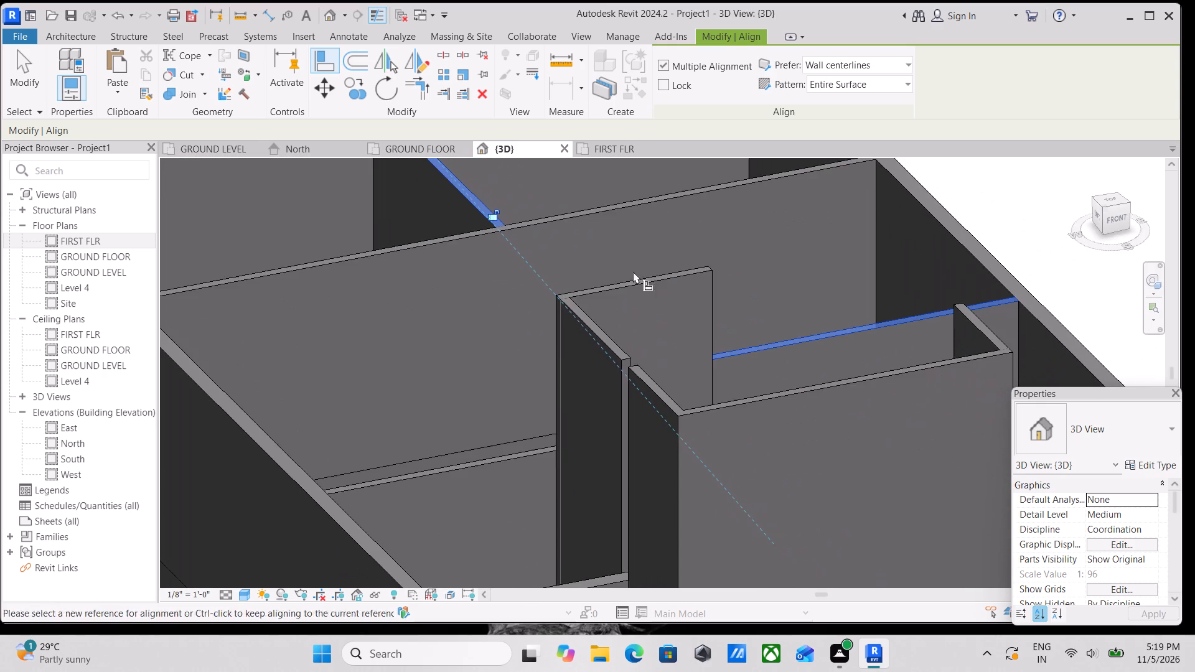
scroll(769, 368, down, 5)
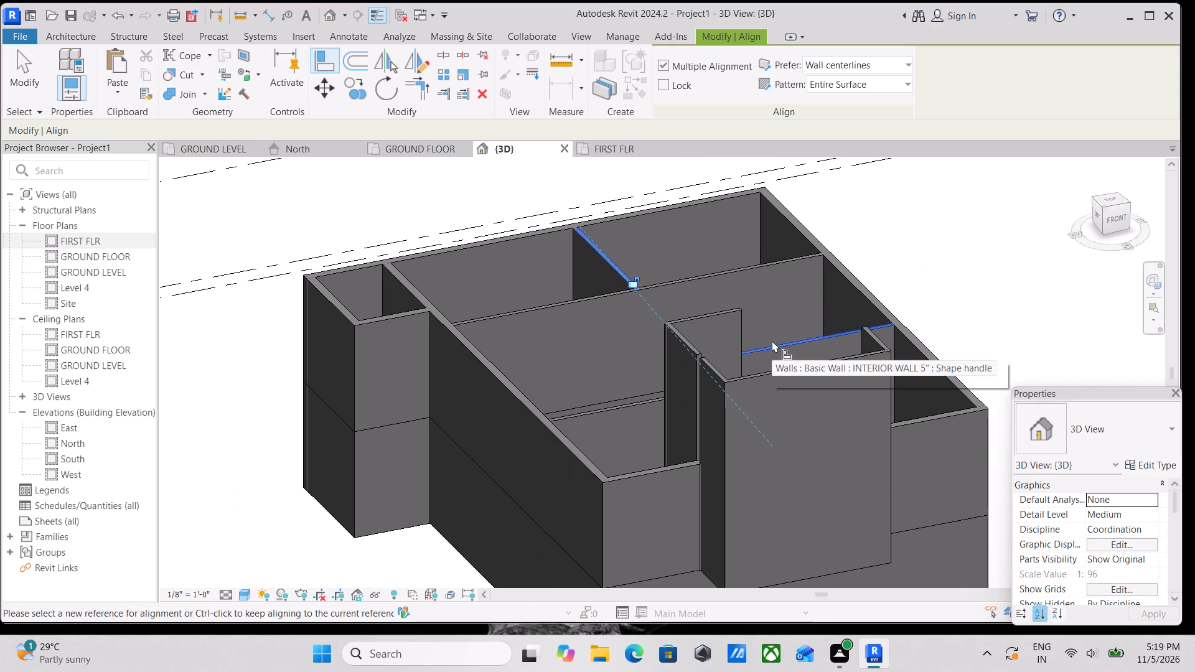
scroll(787, 329, down, 2)
scroll(776, 366, up, 1)
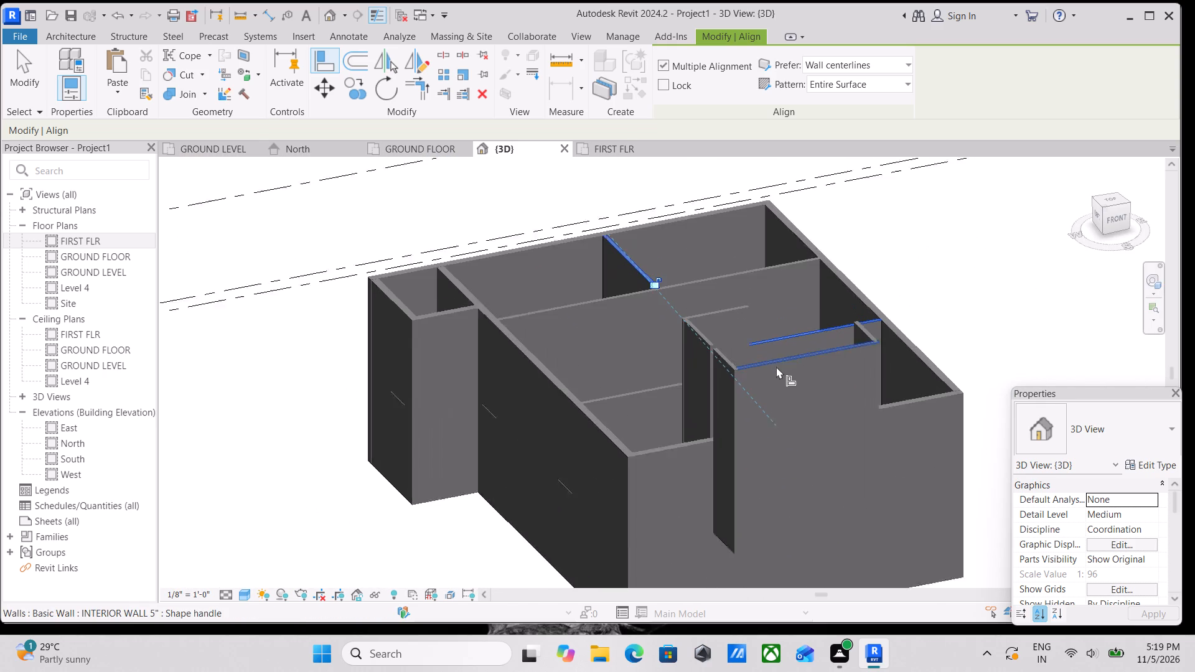
scroll(776, 366, up, 1)
scroll(711, 441, up, 2)
key(Escape)
Align the tops of the front projection's front and left walls and the small enclosure's left and rear walls with the front exterior wall's top.
scroll(663, 469, up, 1)
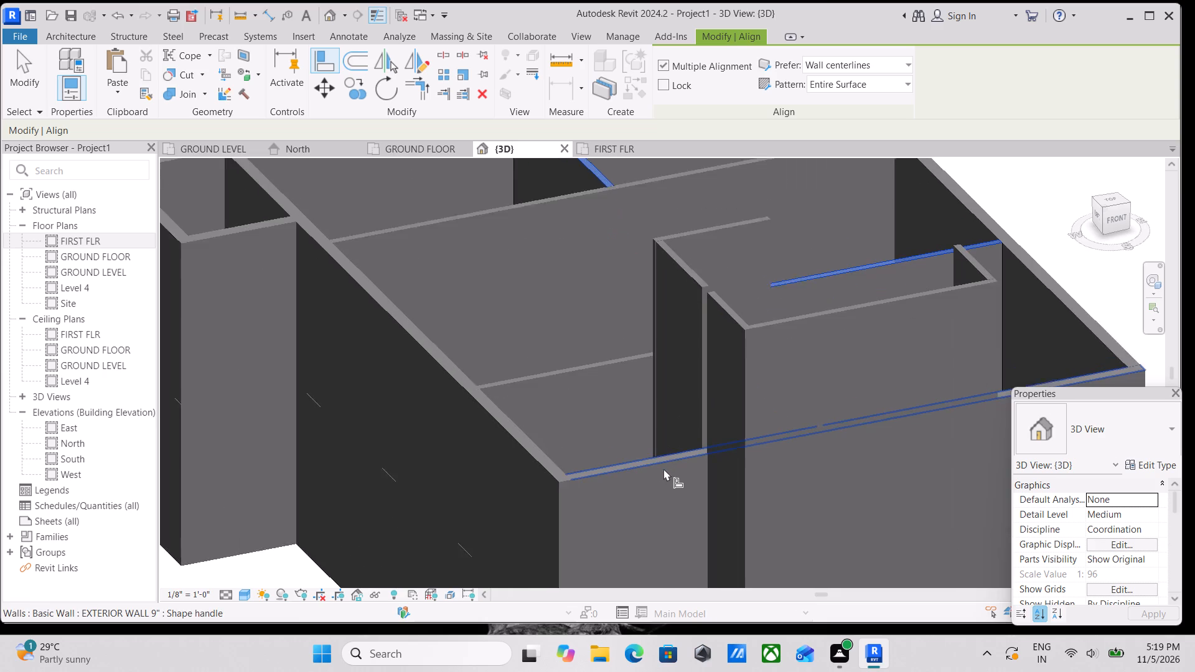
scroll(663, 469, up, 1)
click(637, 459)
click(824, 291)
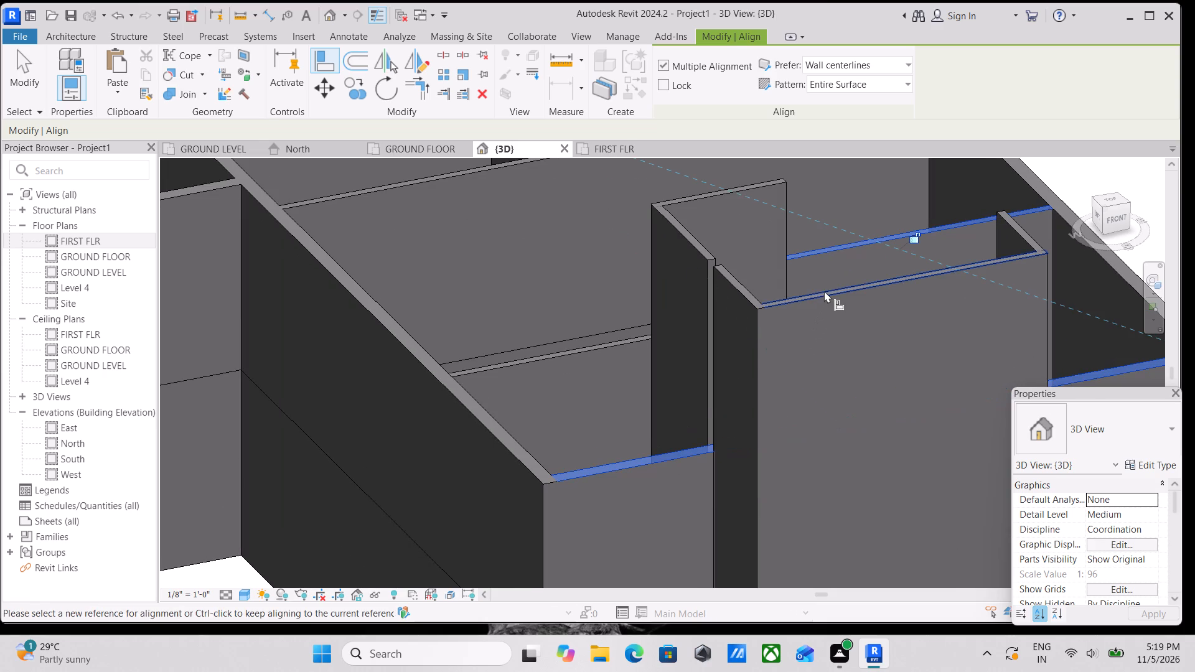
click(752, 291)
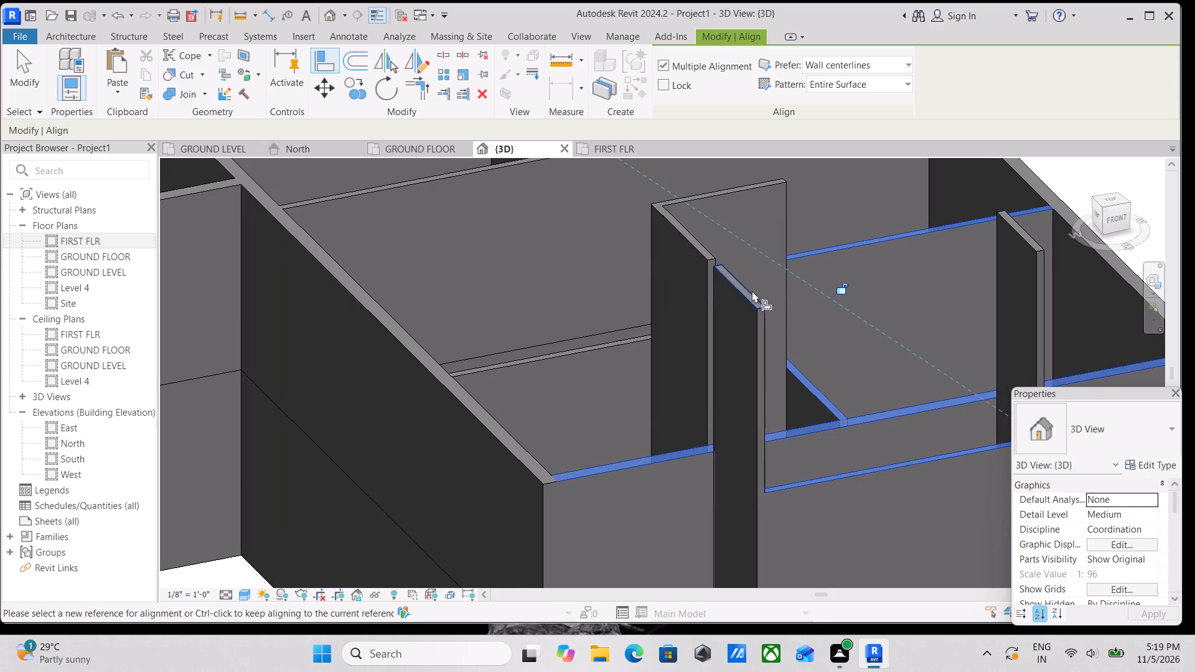
click(697, 234)
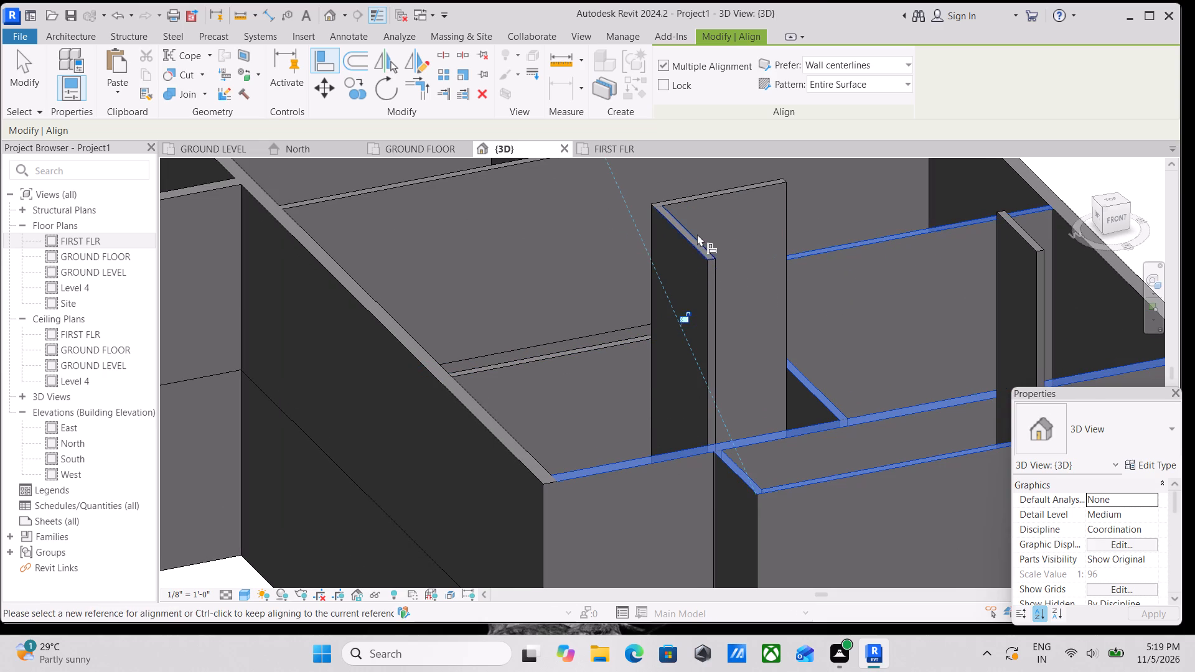
click(697, 196)
key(Escape)
scroll(738, 306, down, 5)
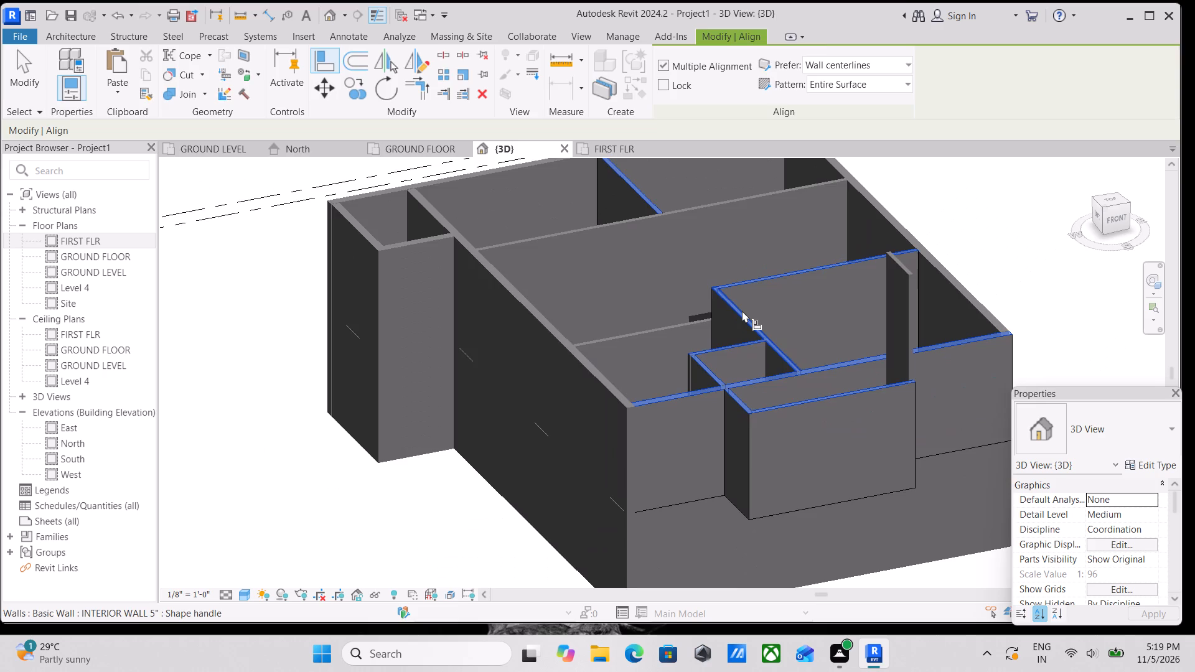
scroll(742, 310, down, 3)
key(Escape)
scroll(756, 304, down, 2)
Align the top of the front projection's right side wall with the top of the projection's front wall.
shift+middle_drag(756, 390, 772, 368)
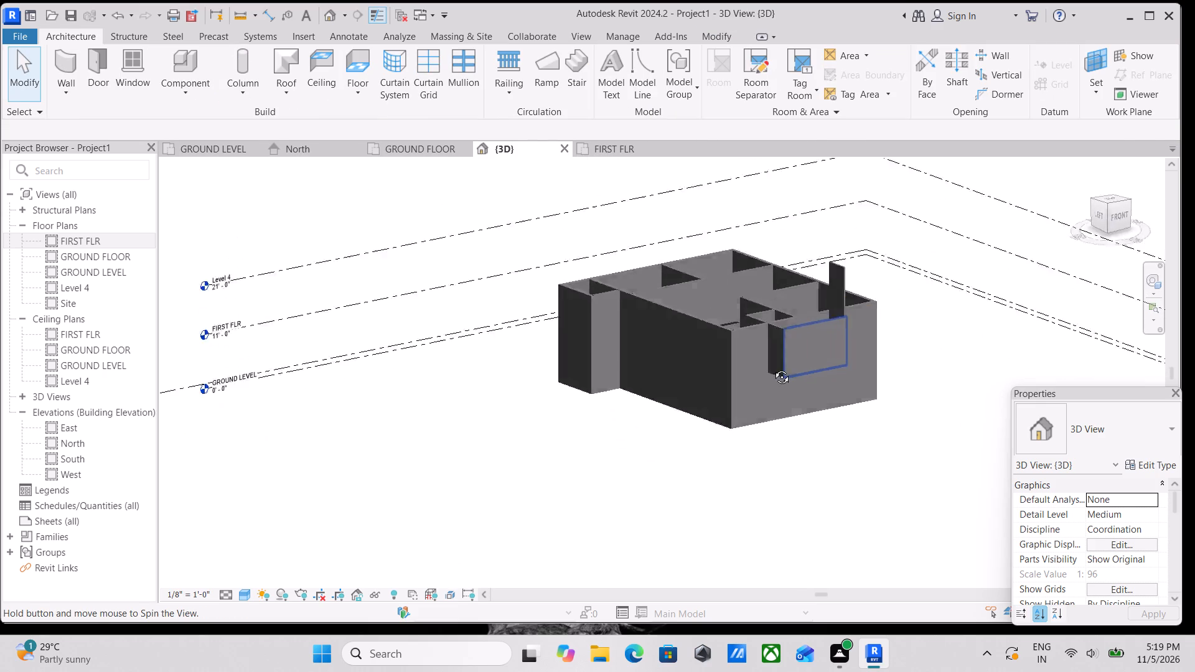
shift+middle_drag(772, 368, 775, 426)
scroll(785, 434, up, 1)
shift+middle_drag(812, 366, 968, 357)
middle_drag(888, 360, 727, 466)
scroll(780, 450, up, 4)
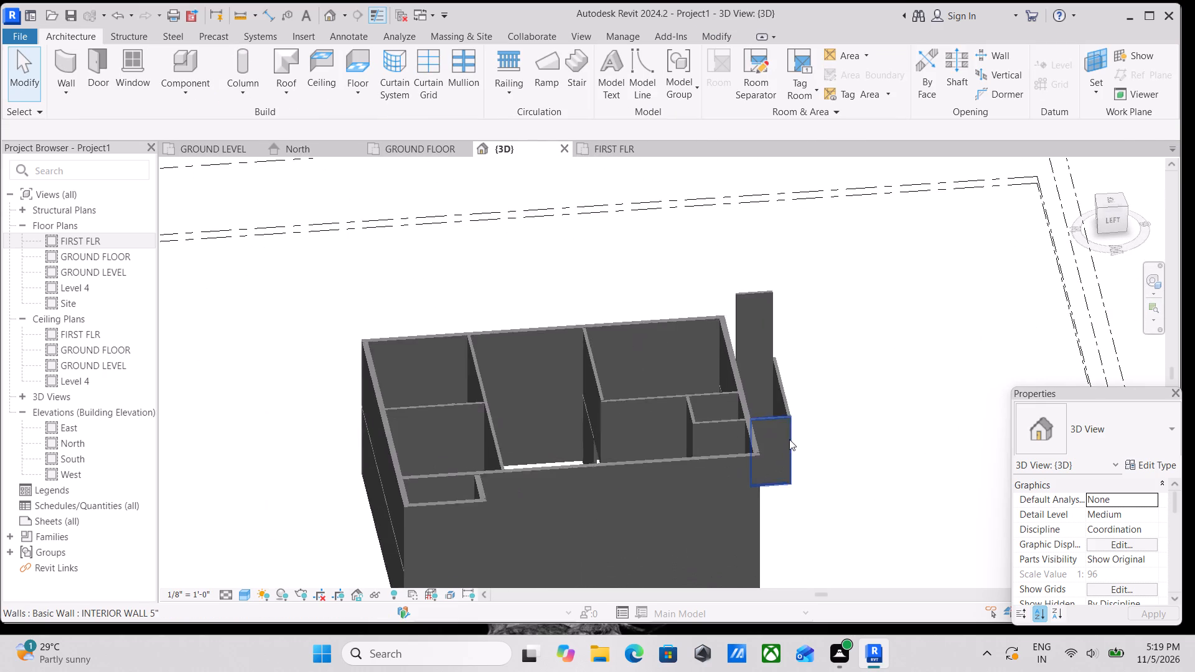
scroll(789, 439, up, 3)
key(a)
key(l)
scroll(805, 358, up, 5)
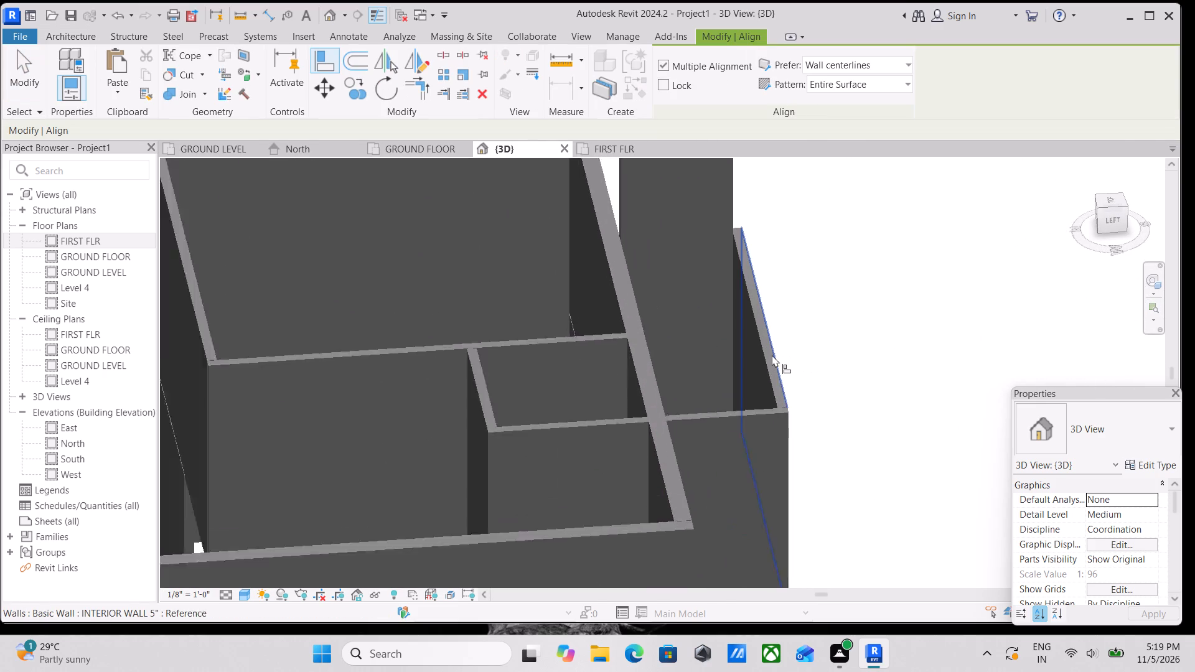
scroll(772, 355, up, 1)
click(765, 362)
middle_drag(774, 390, 769, 551)
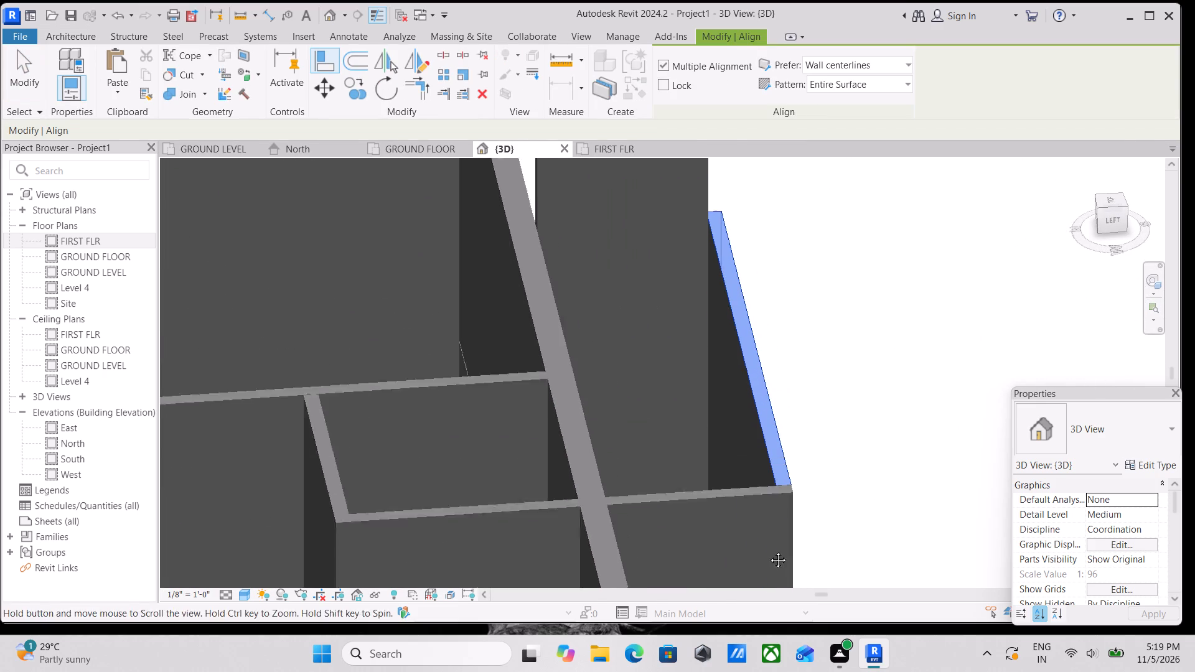
middle_drag(769, 551, 766, 603)
middle_drag(774, 429, 784, 574)
click(642, 216)
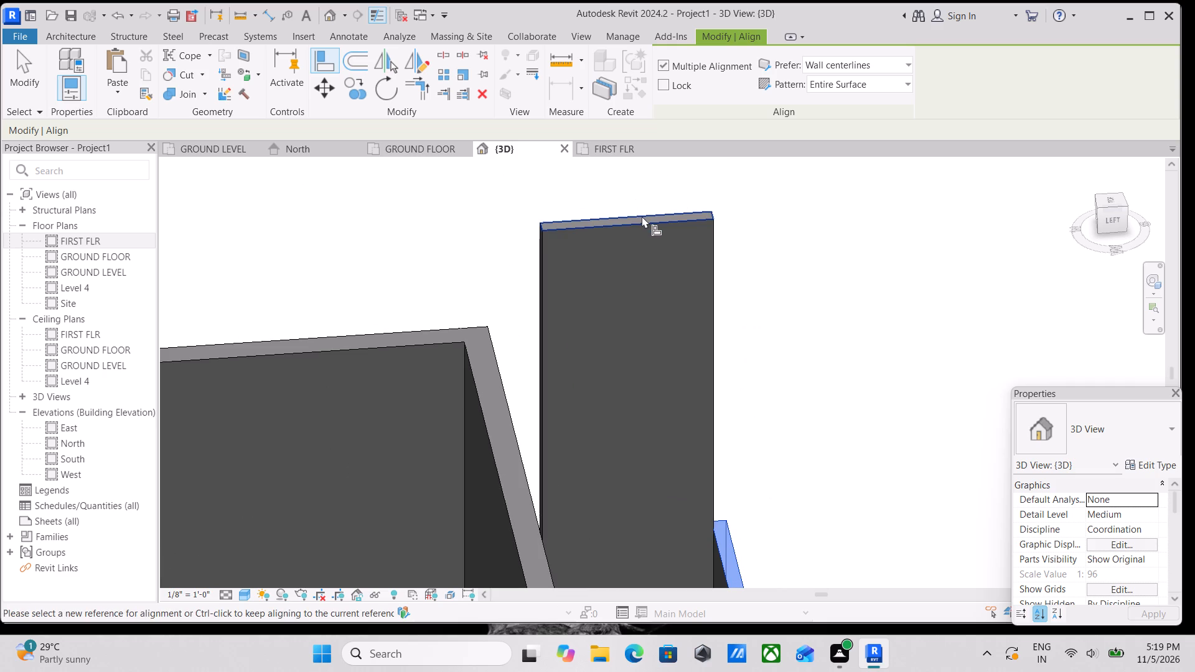
scroll(646, 261, down, 6)
middle_drag(647, 266, 660, 253)
key(Escape)
scroll(664, 251, down, 3)
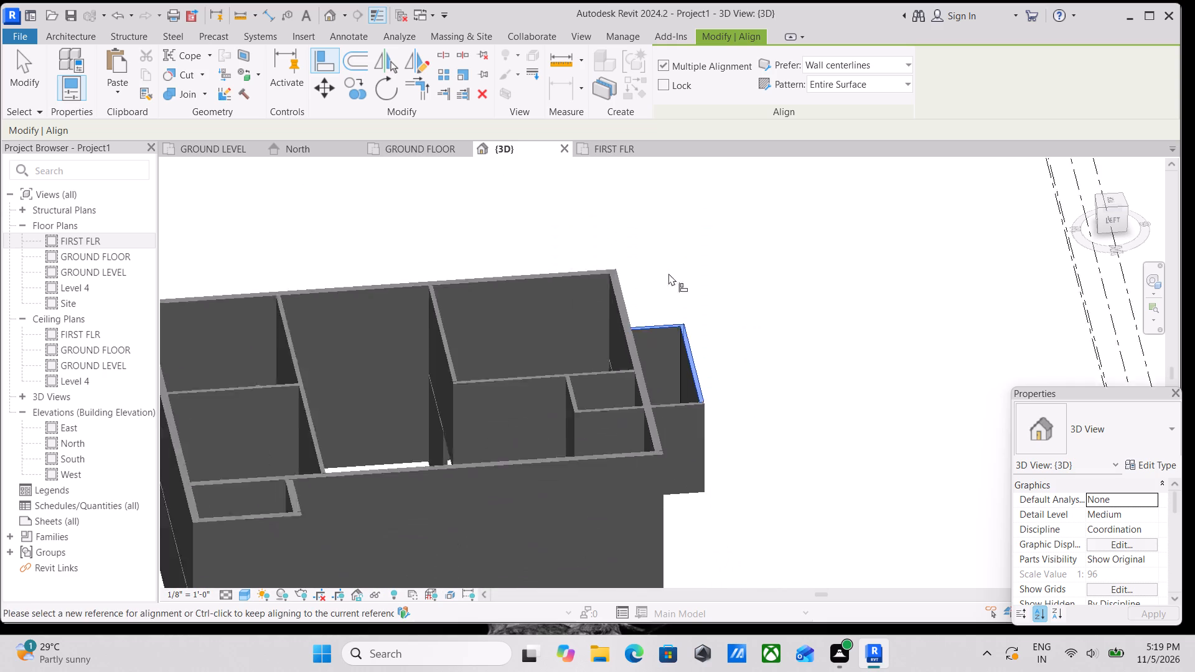
scroll(668, 273, down, 1)
scroll(687, 330, down, 6)
key(Escape)
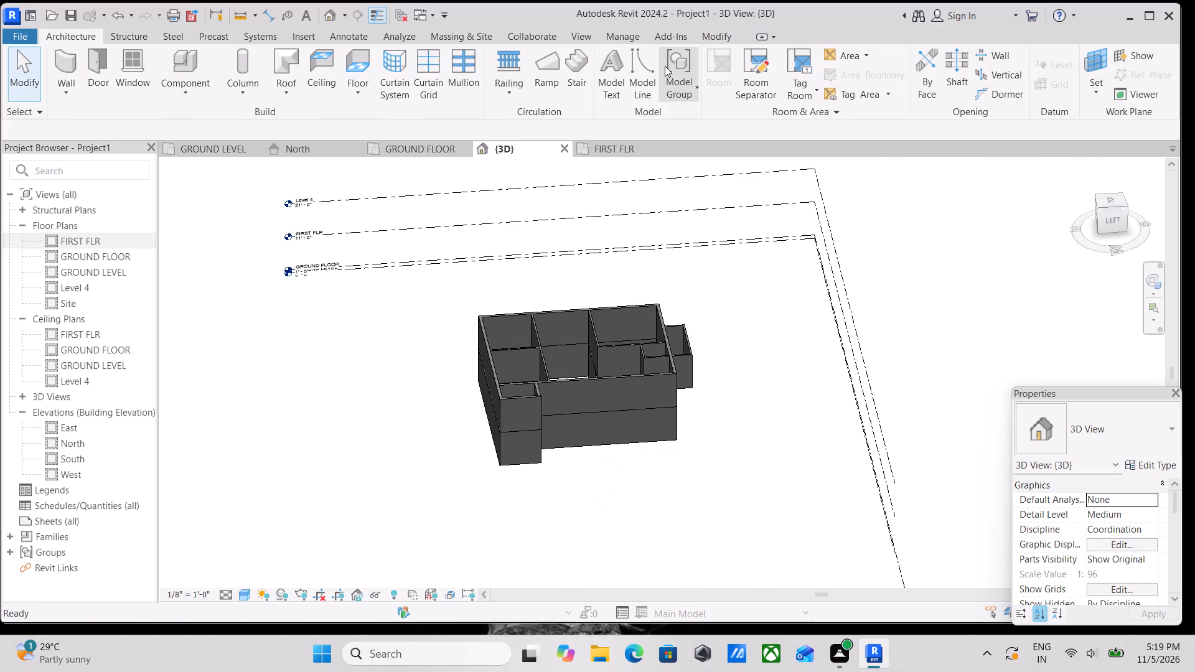
Examine the building in the 3D view from the front and side, checking the upper wall tops and room layout.
scroll(683, 251, down, 2)
shift+middle_drag(695, 310, 400, 239)
shift+scroll(400, 239, up, 1)
shift+middle_drag(525, 282, 647, 228)
scroll(627, 296, up, 1)
shift+middle_drag(616, 295, 672, 346)
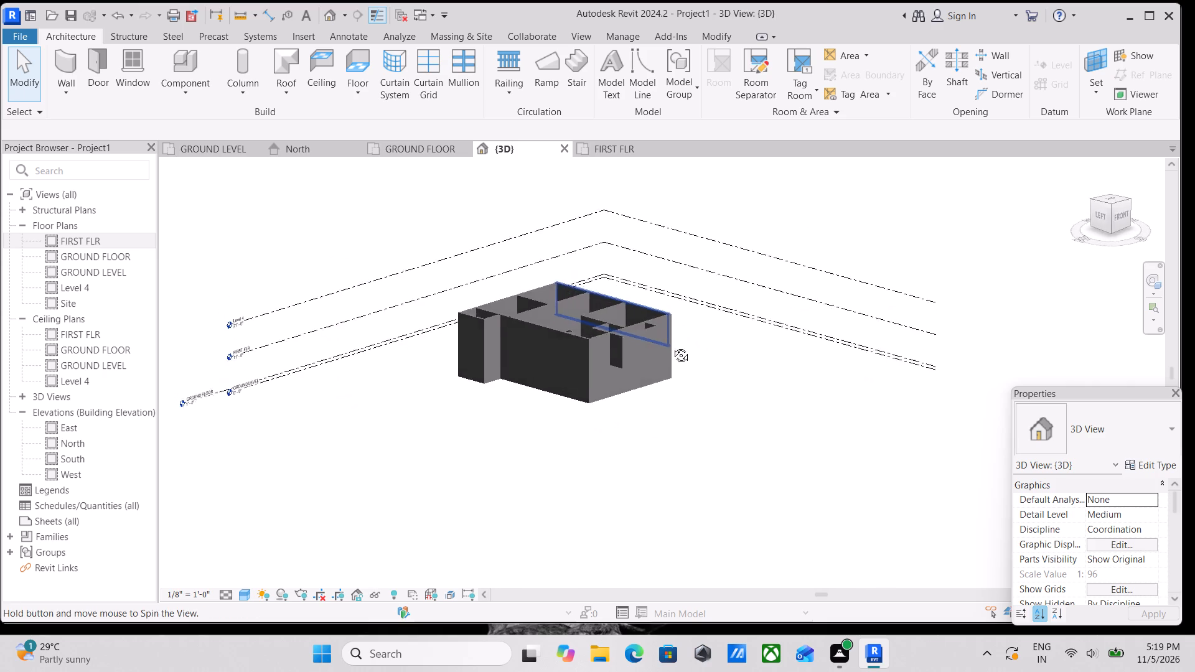
shift+middle_drag(672, 346, 674, 348)
scroll(583, 323, up, 3)
middle_drag(614, 302, 601, 419)
shift+scroll(657, 405, up, 1)
middle_drag(582, 373, 482, 396)
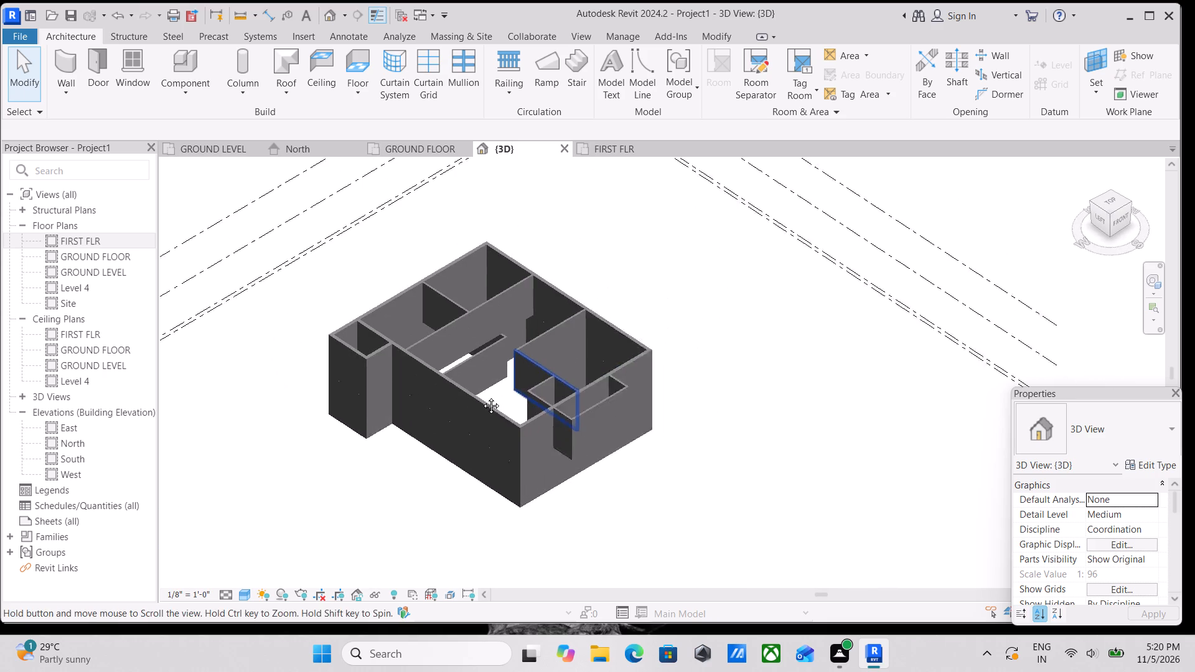
middle_drag(482, 396, 470, 398)
scroll(469, 398, up, 3)
scroll(410, 305, up, 3)
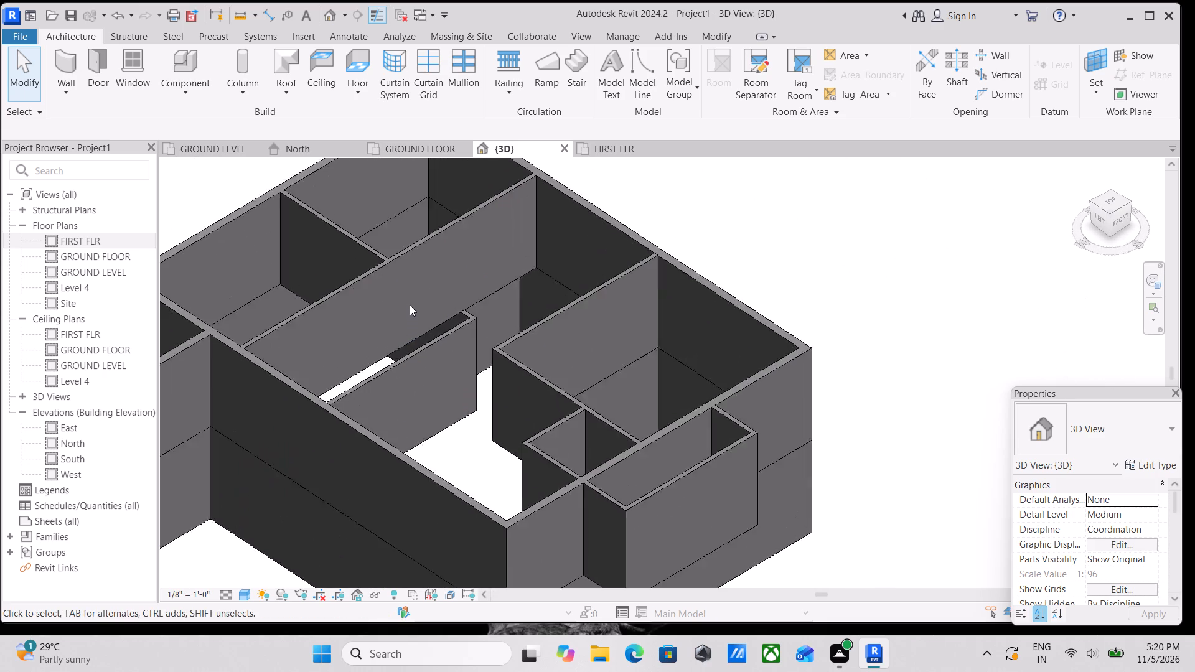
Delete the side bay's upper front and outer 9" exterior walls at FIRST FLR.
scroll(410, 305, down, 7)
middle_drag(423, 303, 545, 273)
scroll(502, 330, up, 1)
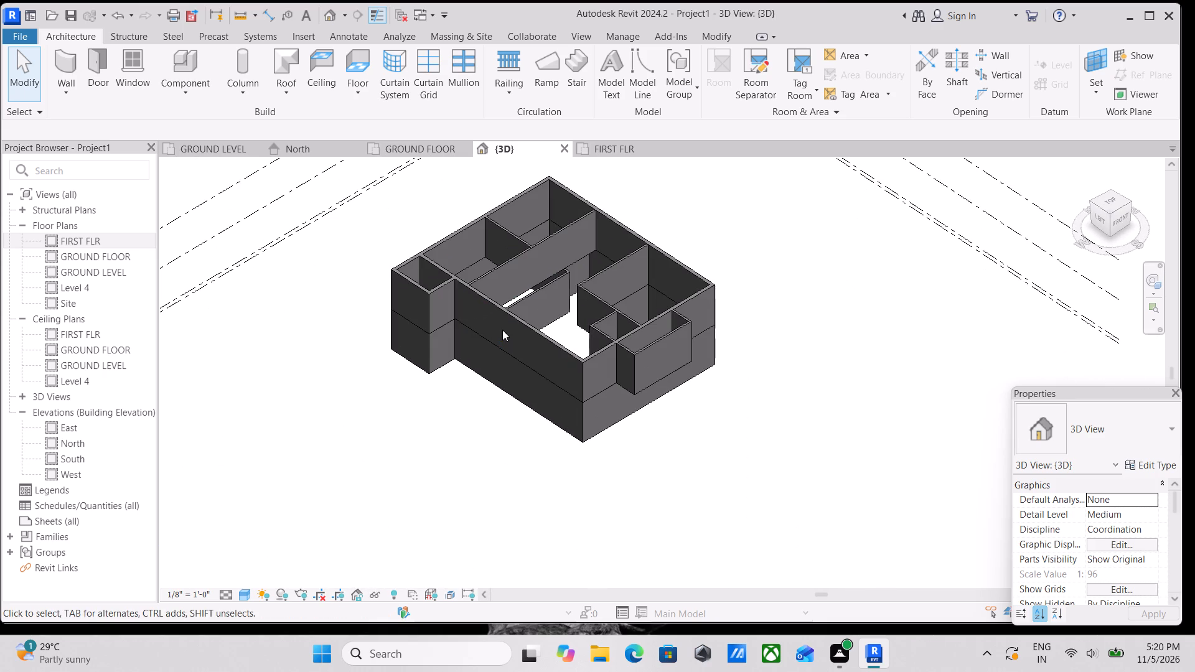
scroll(434, 299, up, 6)
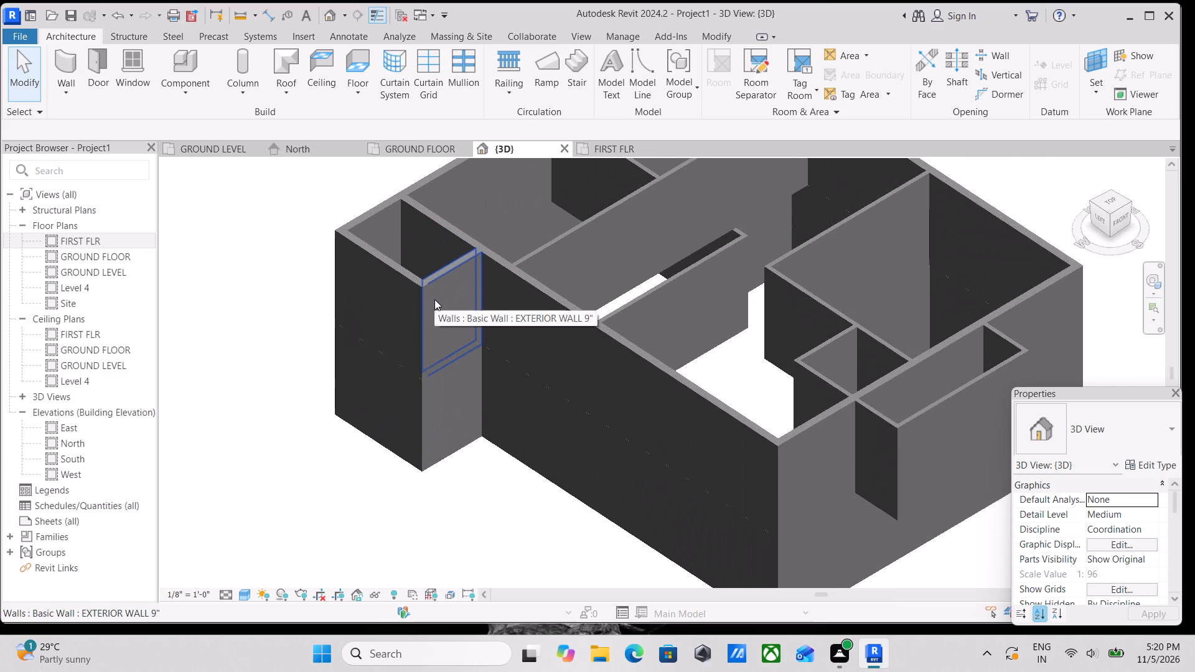
click(436, 280)
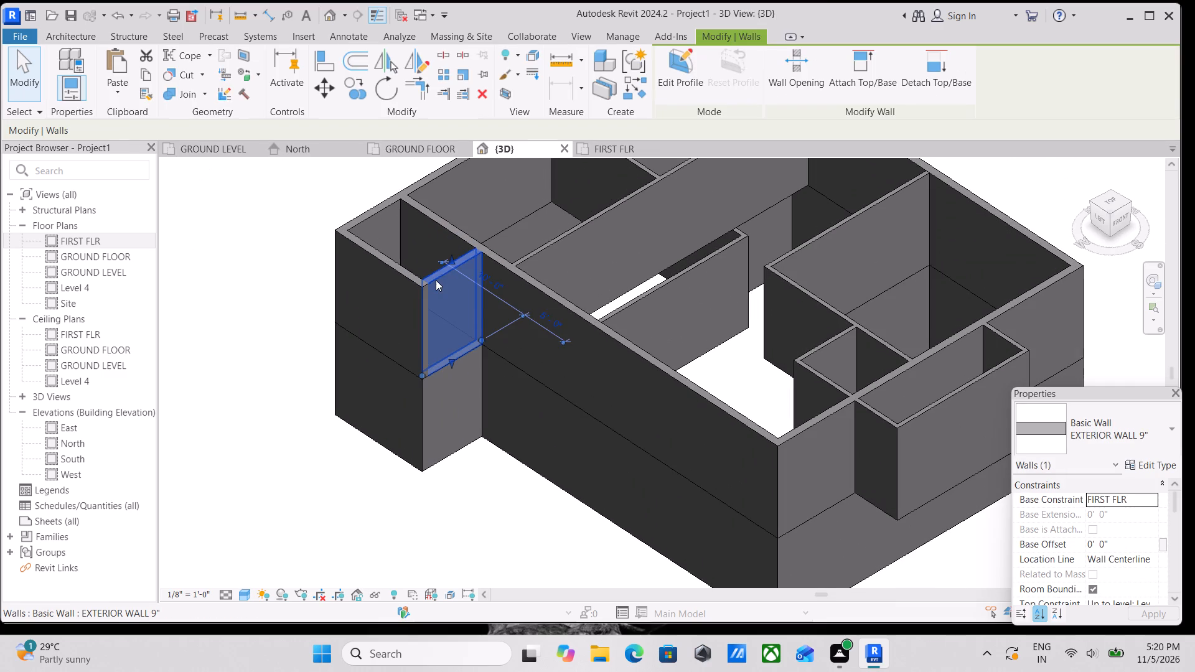
right_click(436, 280)
click(497, 391)
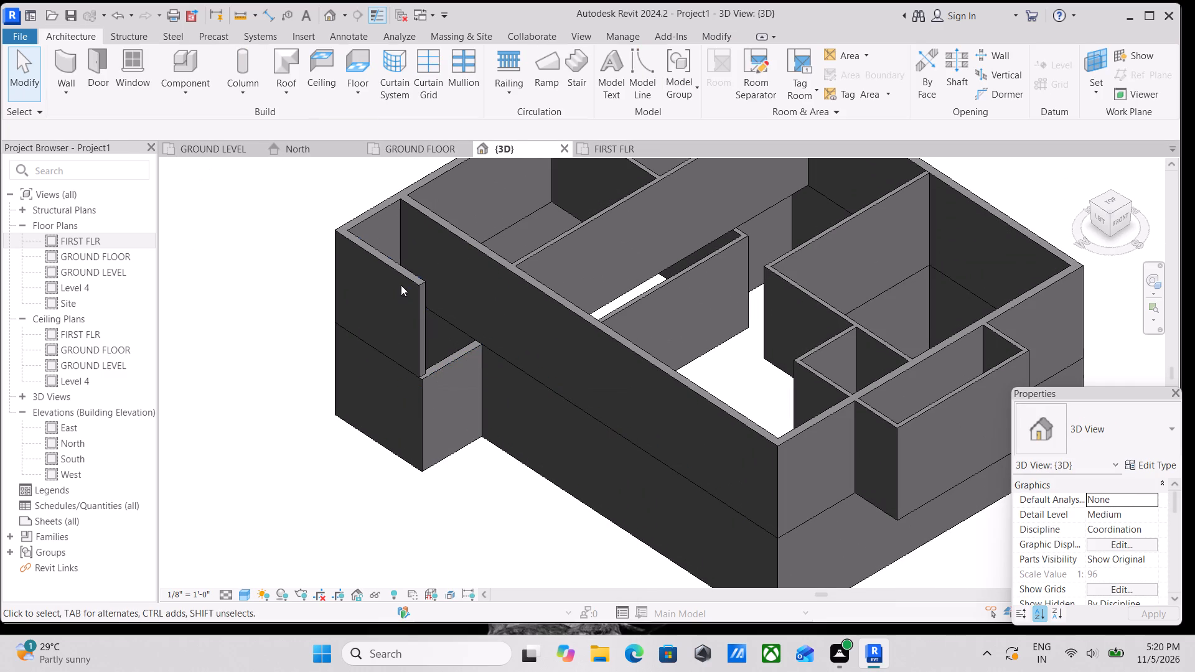
click(411, 277)
right_click(411, 277)
click(466, 388)
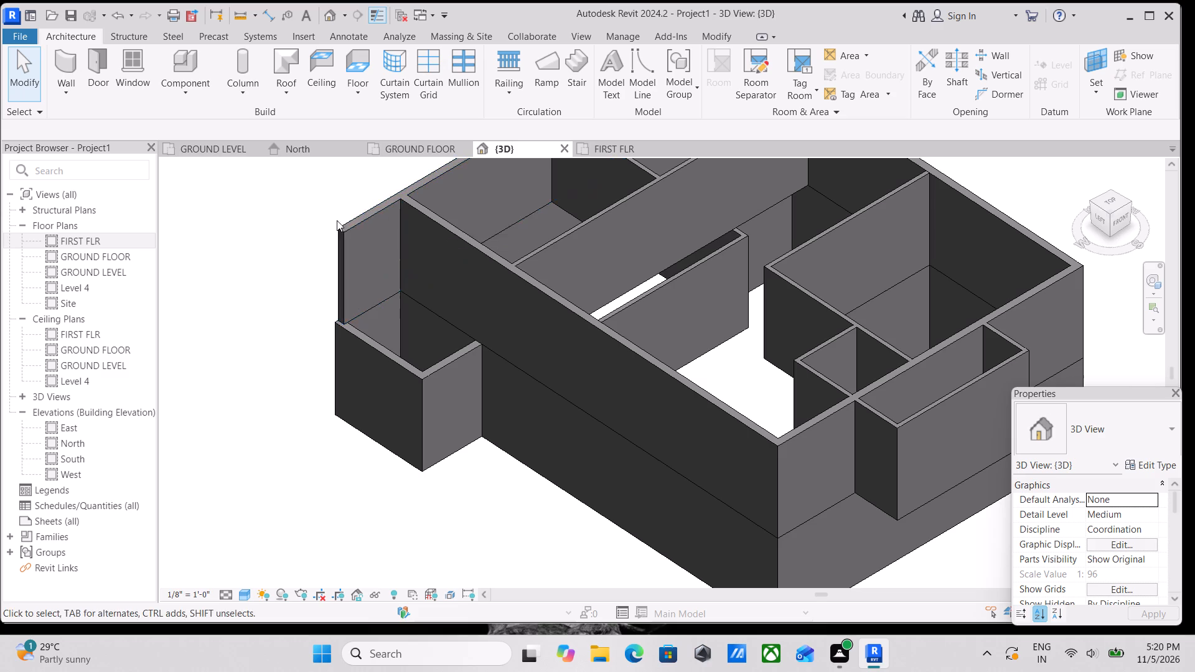
Shorten the FIRST FLR rear exterior wall so its end meets the main building's left side wall instead of extending over the side bay.
scroll(333, 228, up, 2)
scroll(393, 278, down, 5)
shift+middle_drag(426, 296, 448, 296)
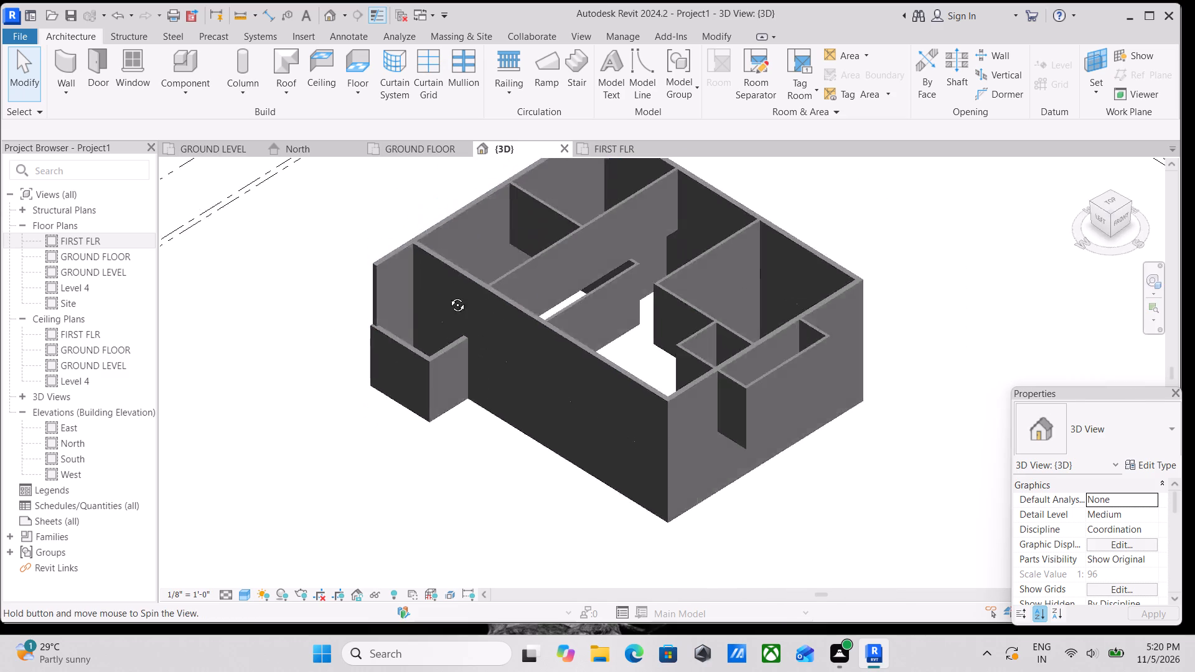
shift+middle_drag(448, 296, 634, 251)
middle_drag(652, 357, 672, 273)
click(756, 333)
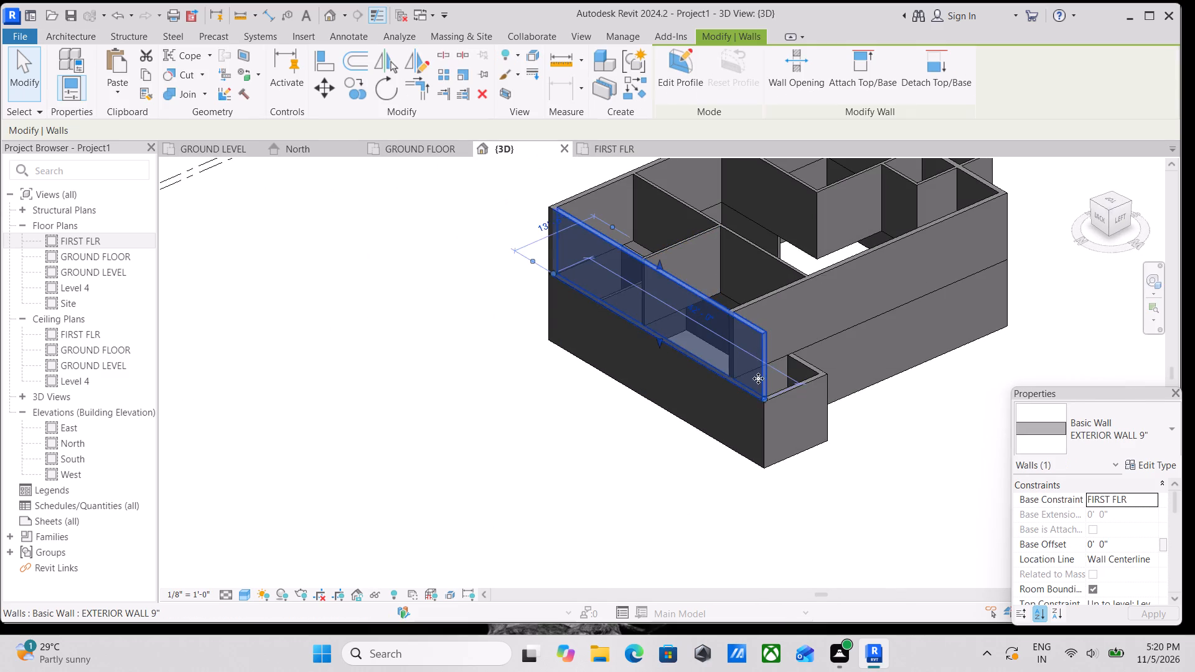
scroll(756, 399, up, 5)
drag(766, 394, 748, 386)
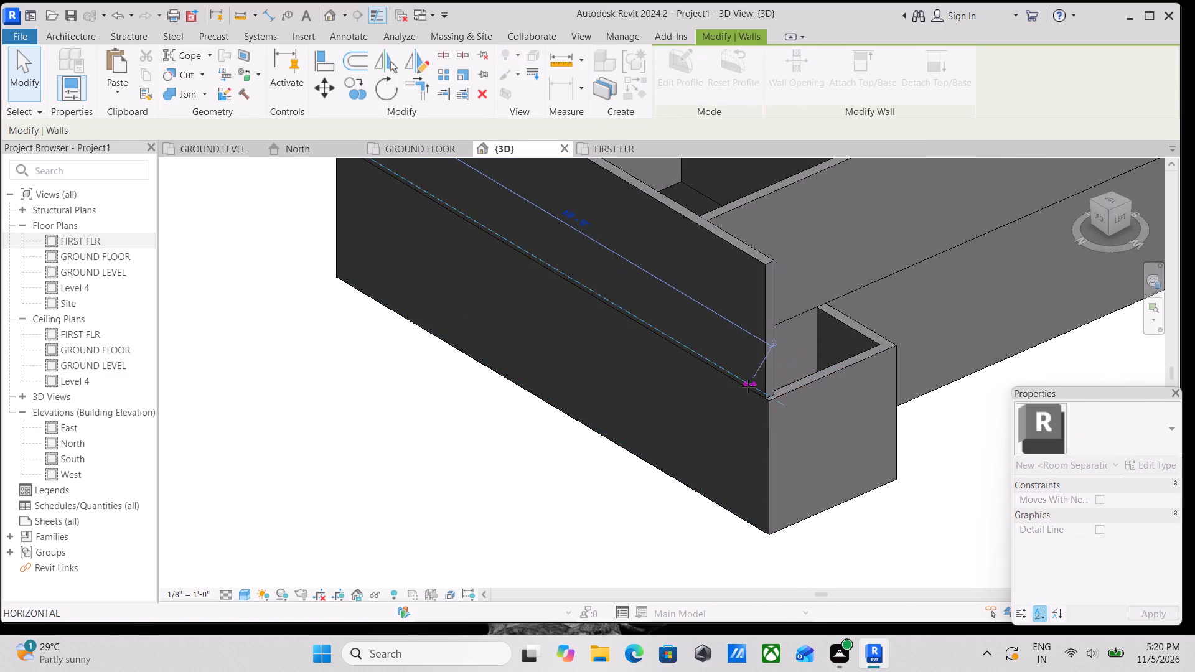
drag(748, 386, 704, 357)
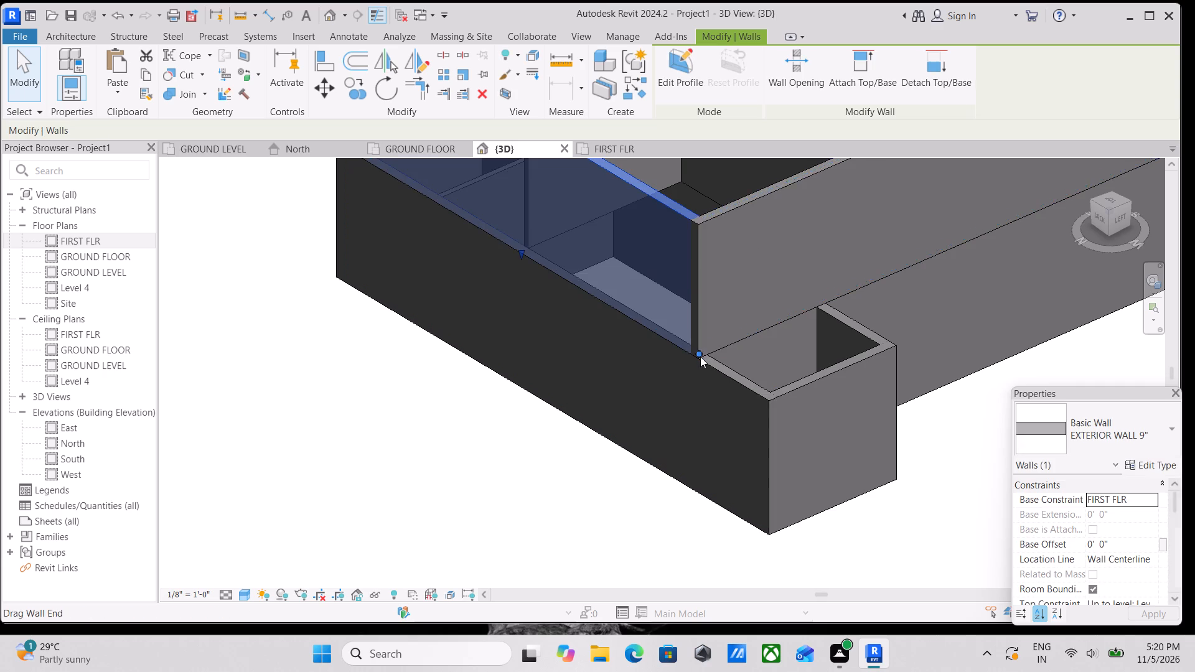
scroll(755, 319, down, 2)
middle_drag(757, 332, 756, 368)
key(Escape)
Inspect the revised building in 3D and review the GROUND FLOOR and FIRST FLR floor plans, comparing their wall layouts.
scroll(753, 370, down, 6)
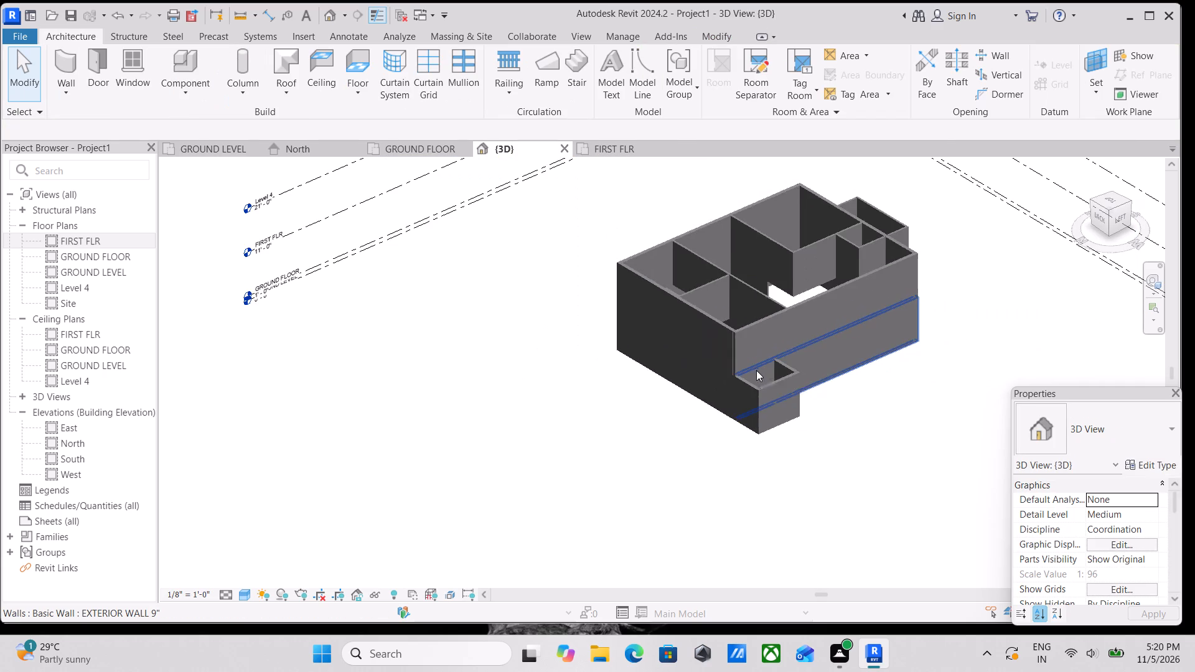
shift+middle_drag(763, 374, 548, 348)
shift+middle_drag(695, 334, 567, 340)
shift+middle_drag(665, 280, 685, 321)
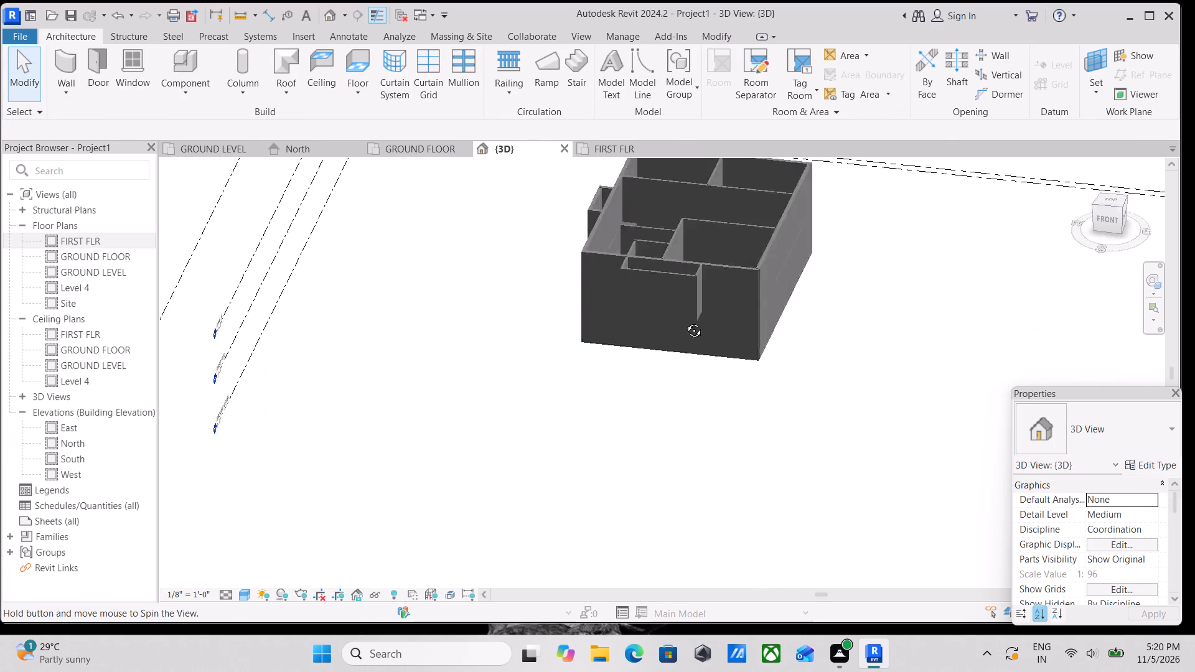
shift+middle_drag(685, 321, 716, 375)
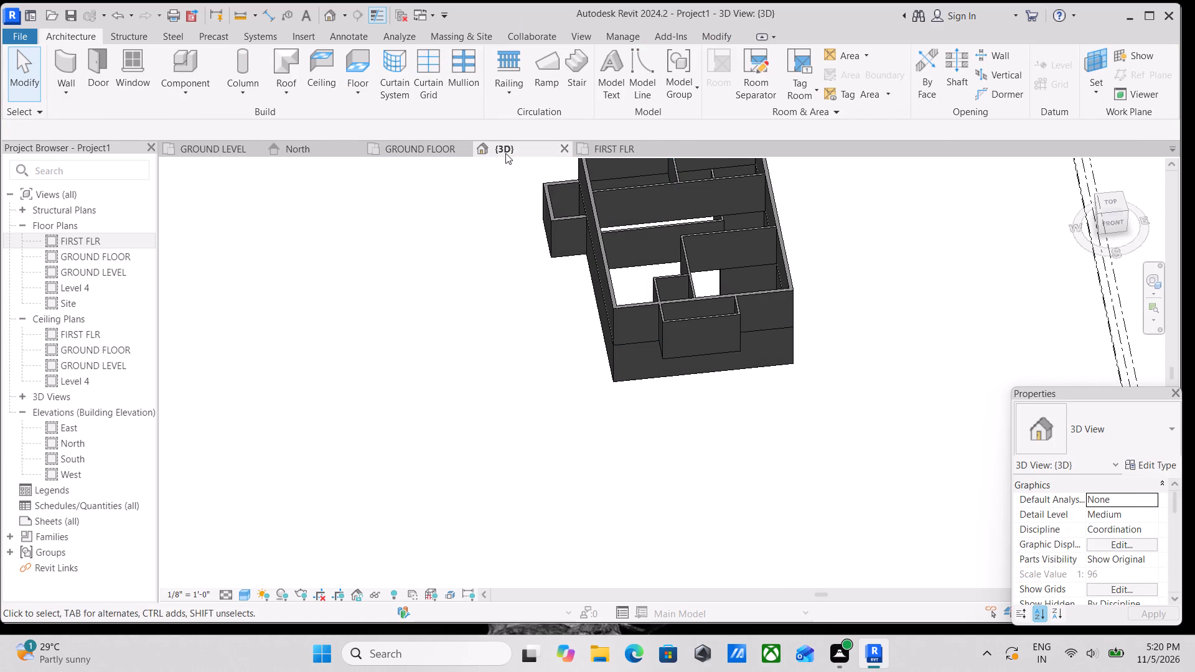
click(403, 144)
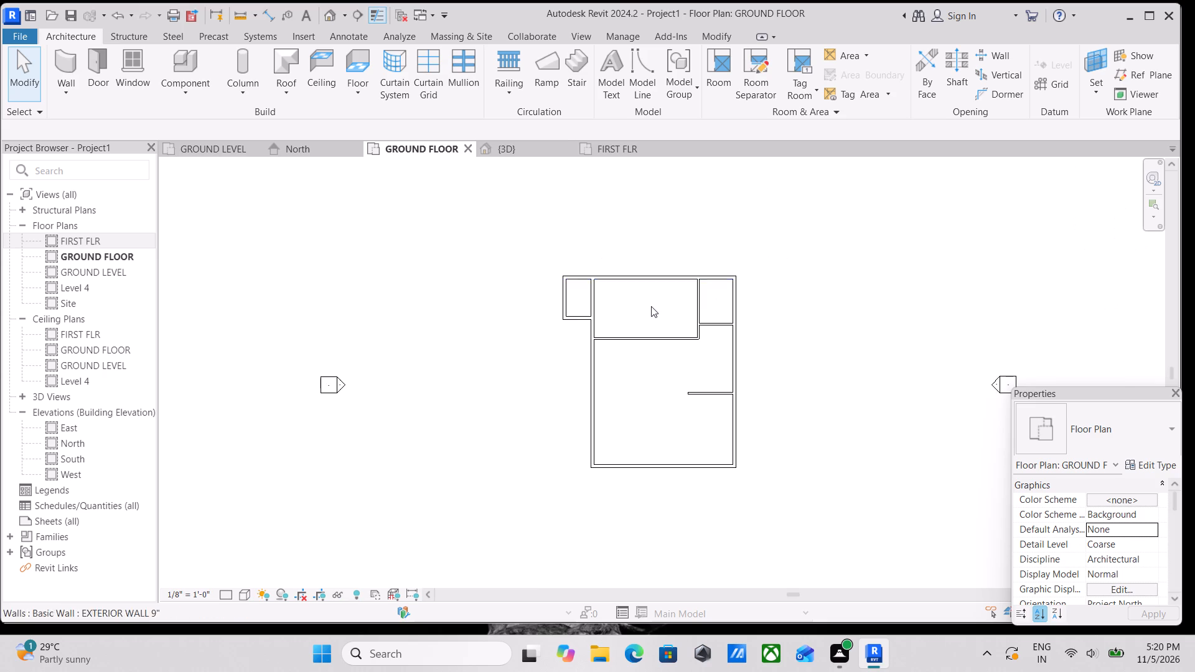
scroll(651, 308, up, 6)
scroll(650, 314, down, 3)
middle_drag(650, 314, 665, 304)
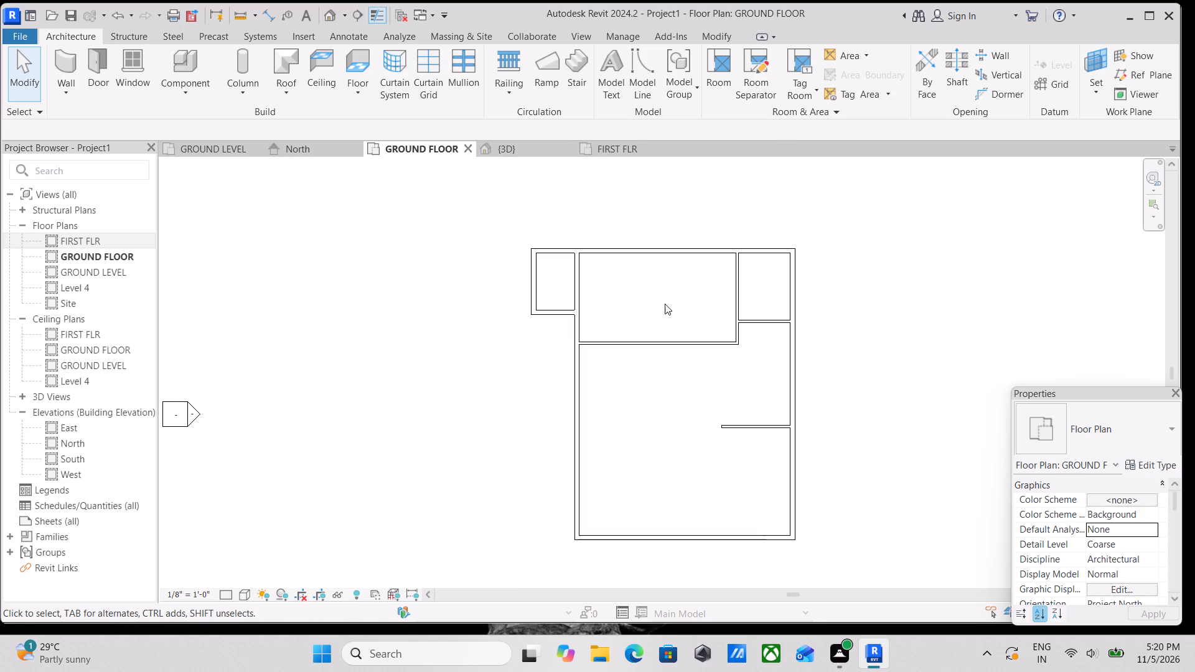
scroll(665, 304, down, 2)
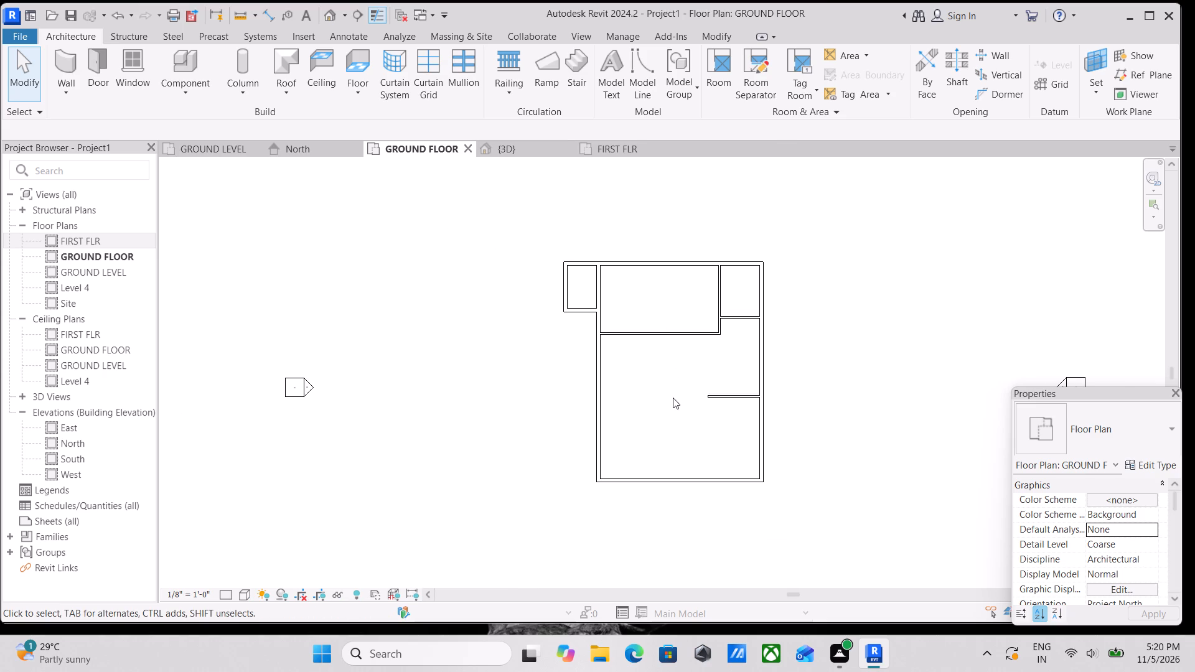
scroll(667, 406, up, 2)
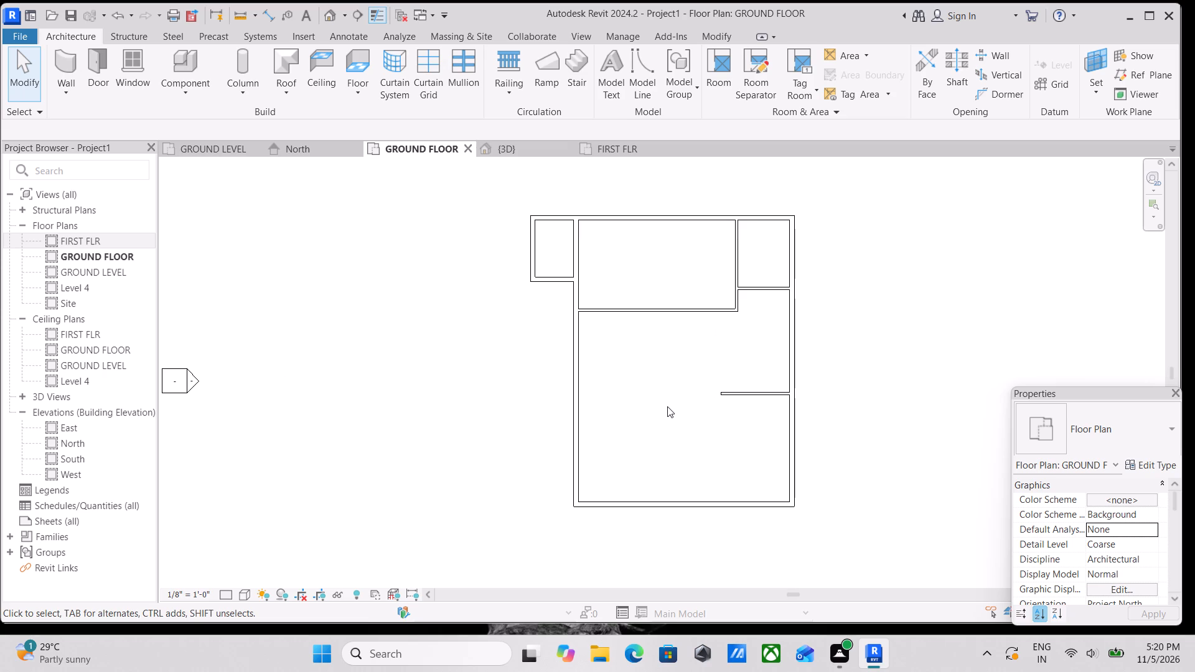
click(618, 151)
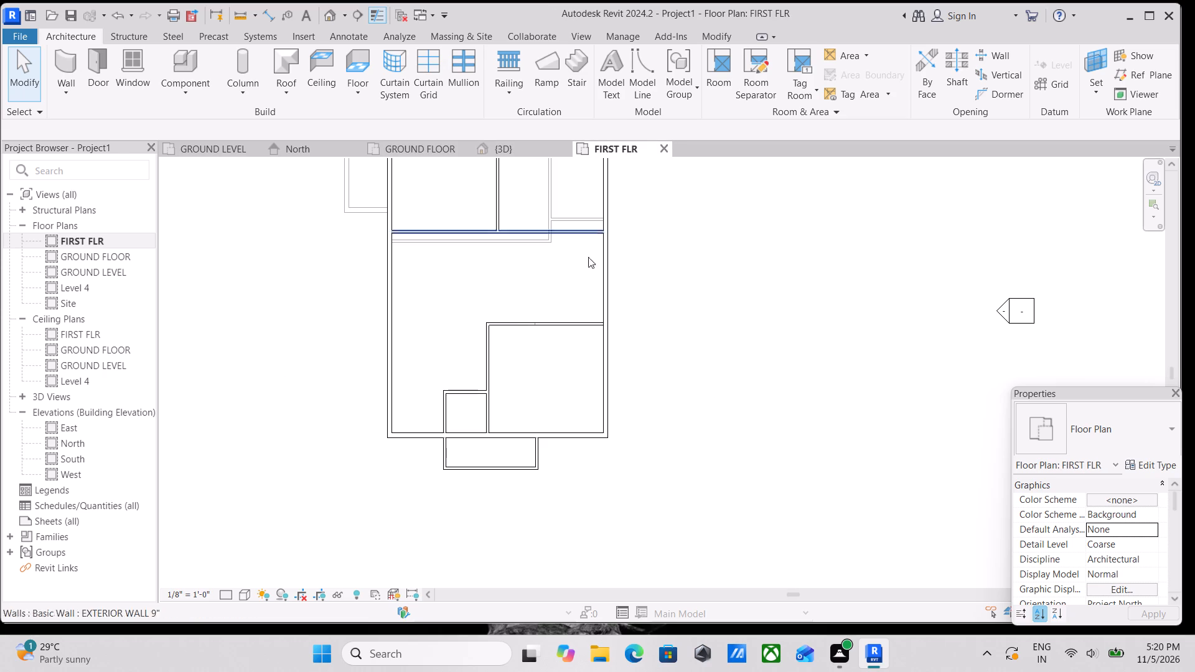
middle_drag(520, 300, 544, 344)
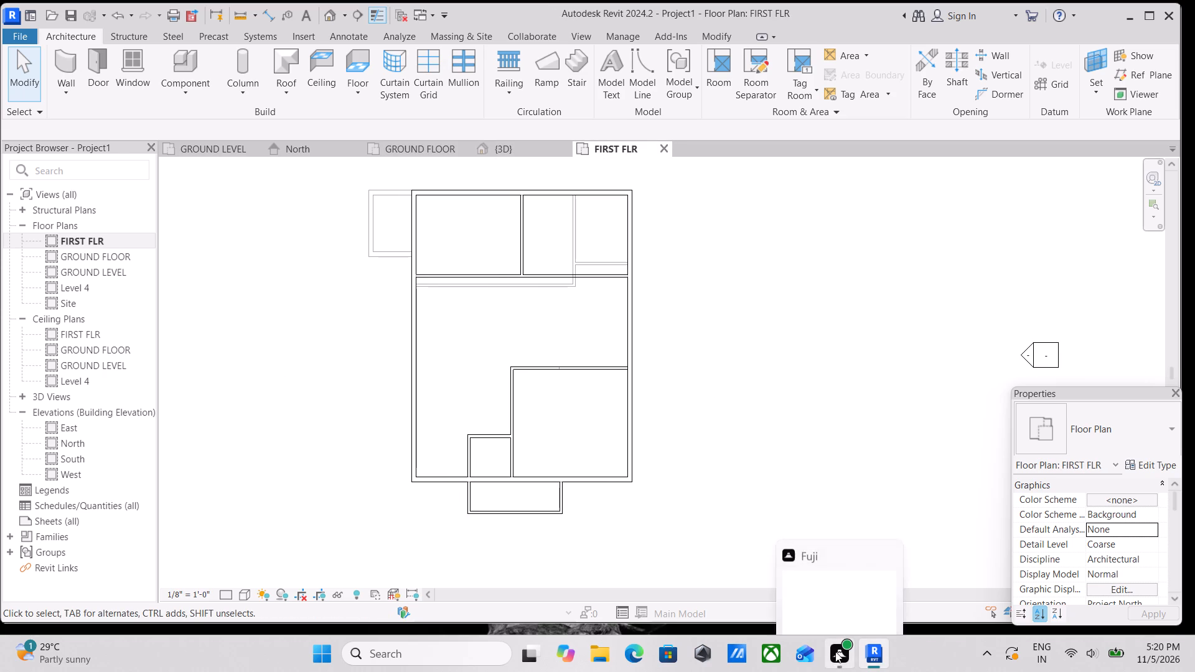
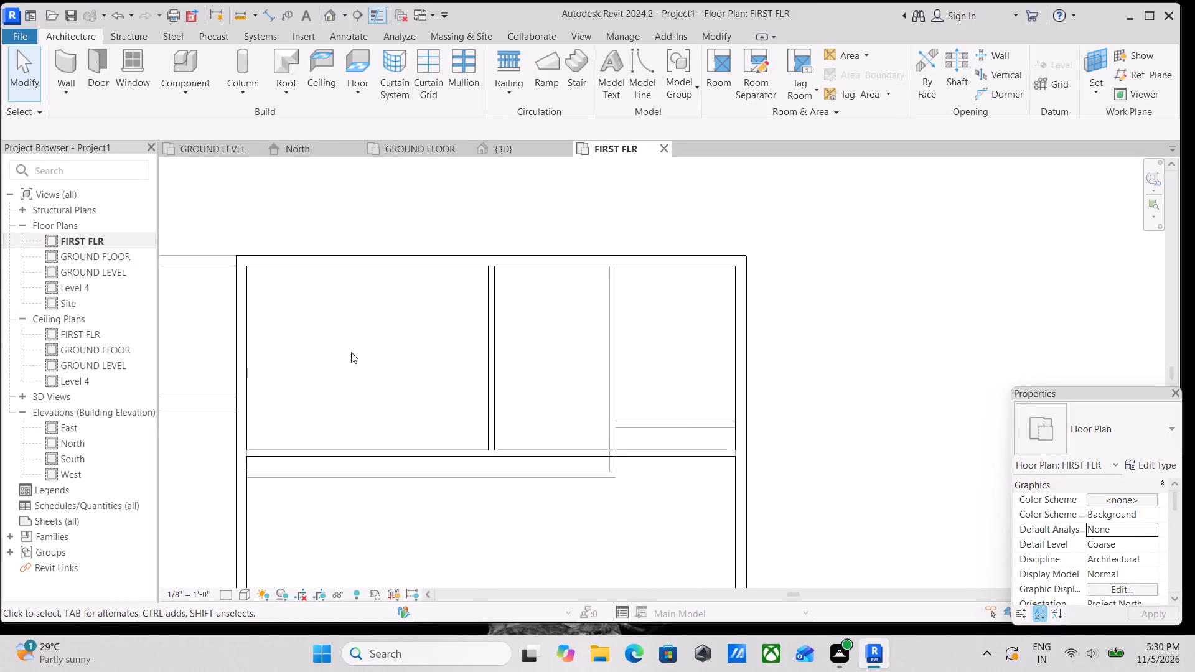
Examine the front half of the FIRST FLR plan, checking the interior walls around the large front right room.
scroll(375, 363, down, 2)
middle_drag(375, 363, 454, 314)
middle_drag(387, 431, 468, 334)
middle_drag(478, 378, 541, 329)
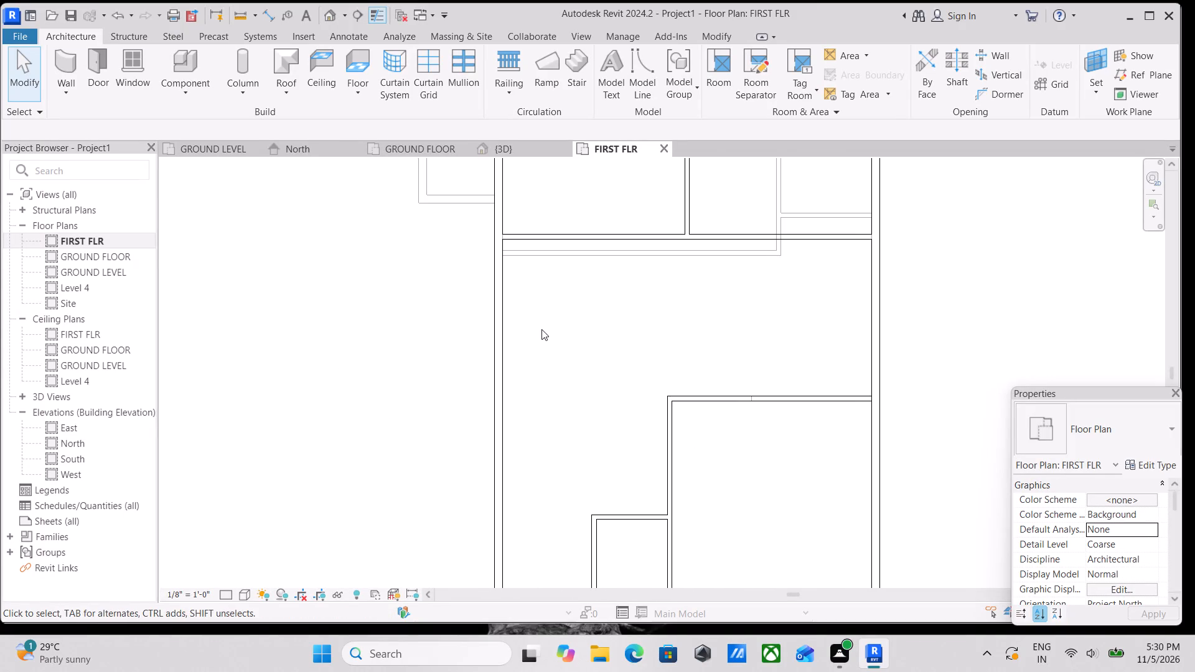
middle_drag(616, 340, 597, 317)
scroll(700, 406, up, 2)
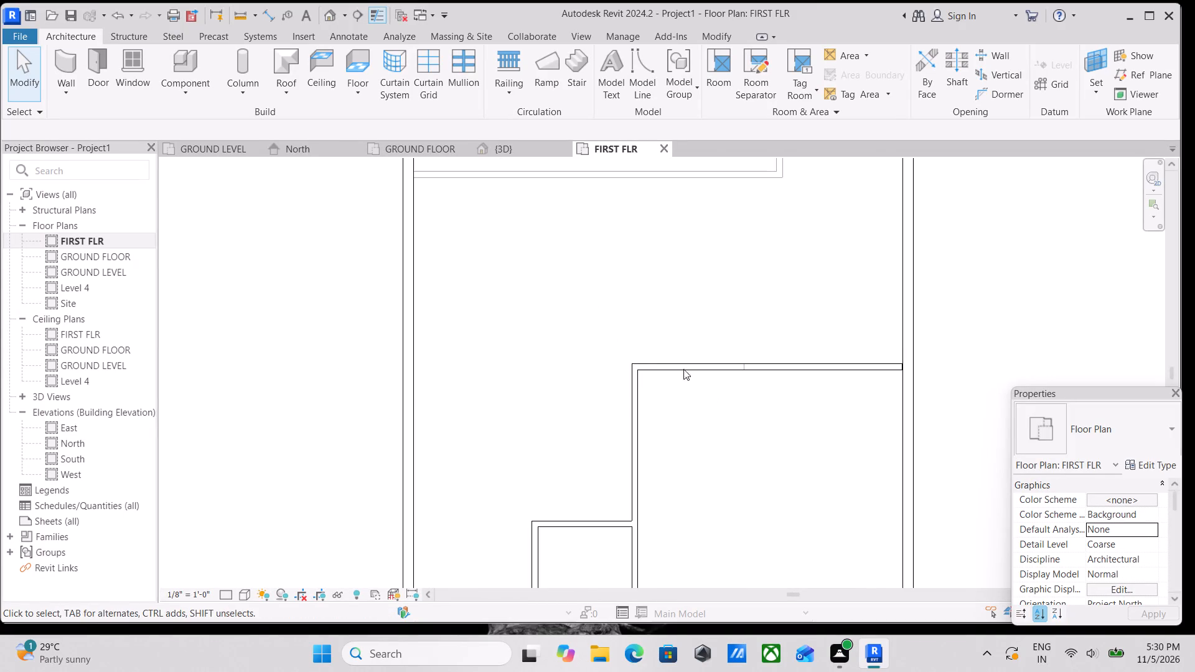
middle_drag(651, 350, 621, 327)
click(602, 418)
middle_drag(636, 403, 645, 327)
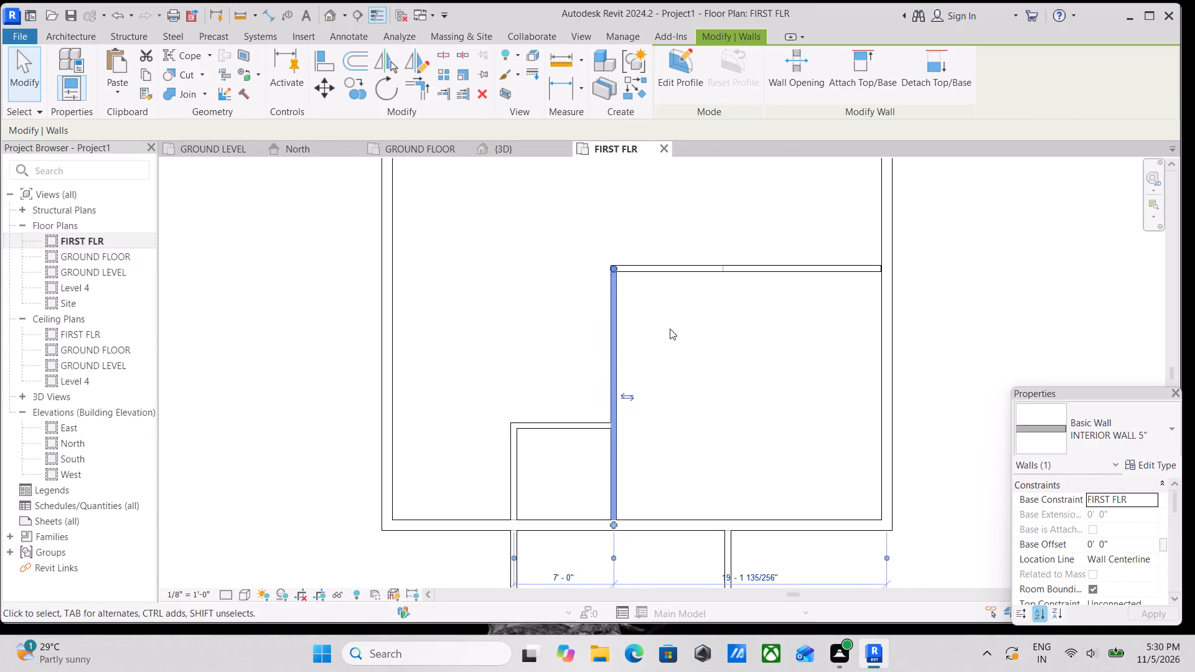
scroll(709, 390, down, 3)
scroll(713, 410, up, 2)
scroll(672, 381, down, 1)
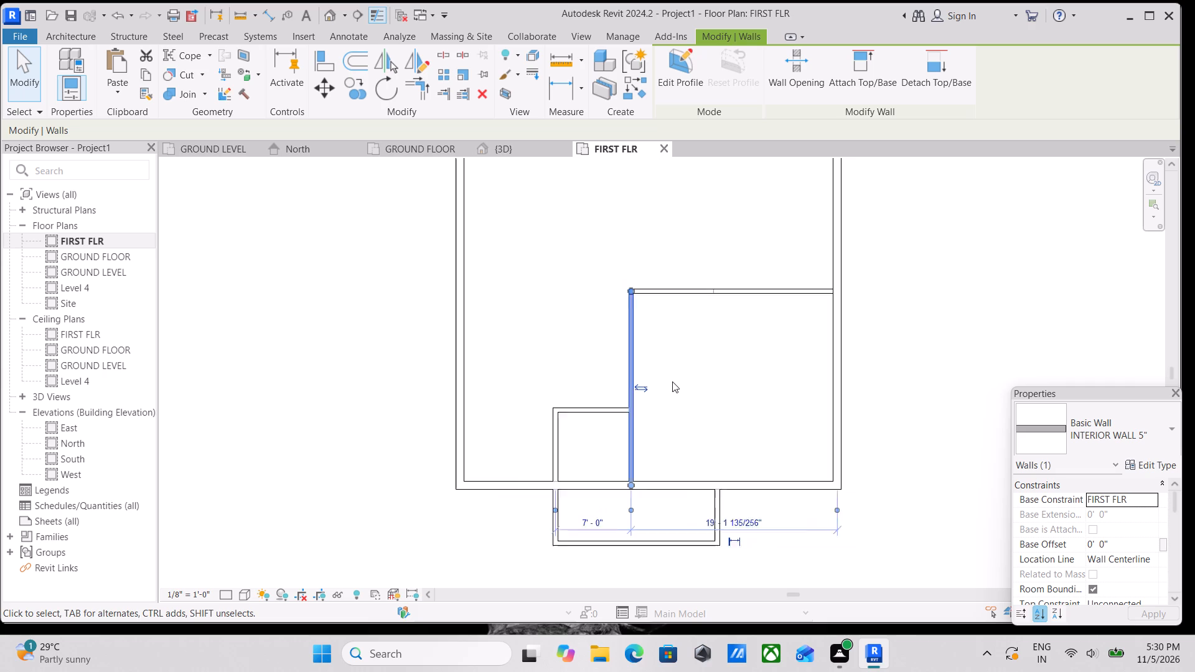
scroll(672, 381, down, 1)
middle_drag(673, 388, 673, 413)
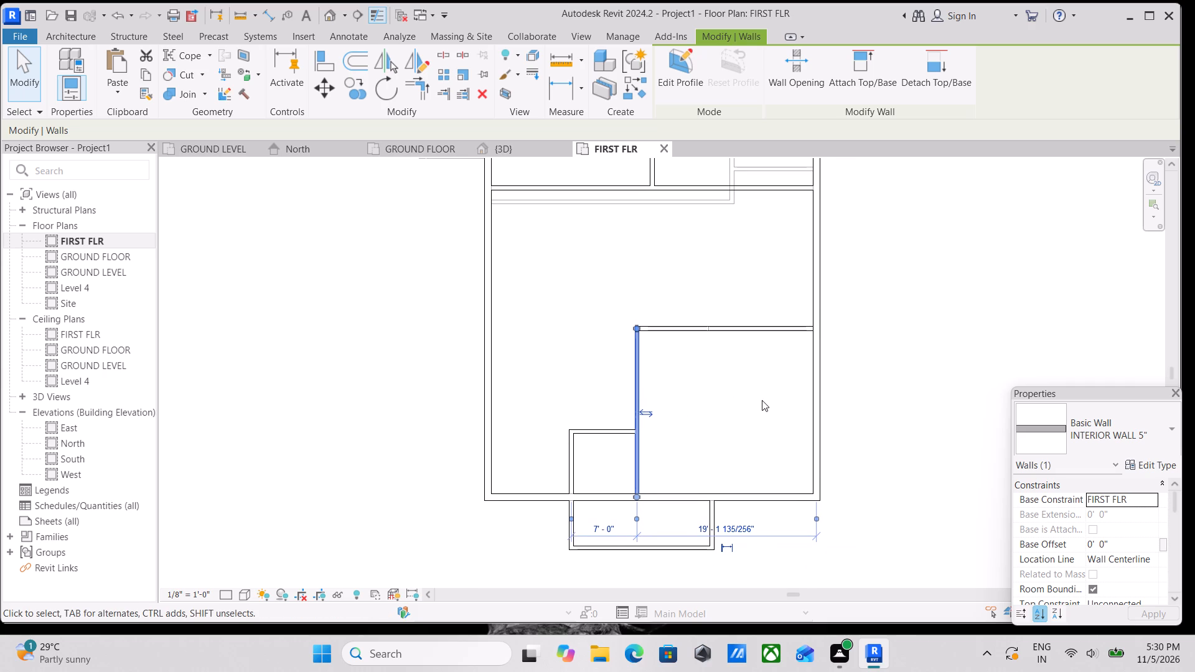
scroll(731, 404, up, 2)
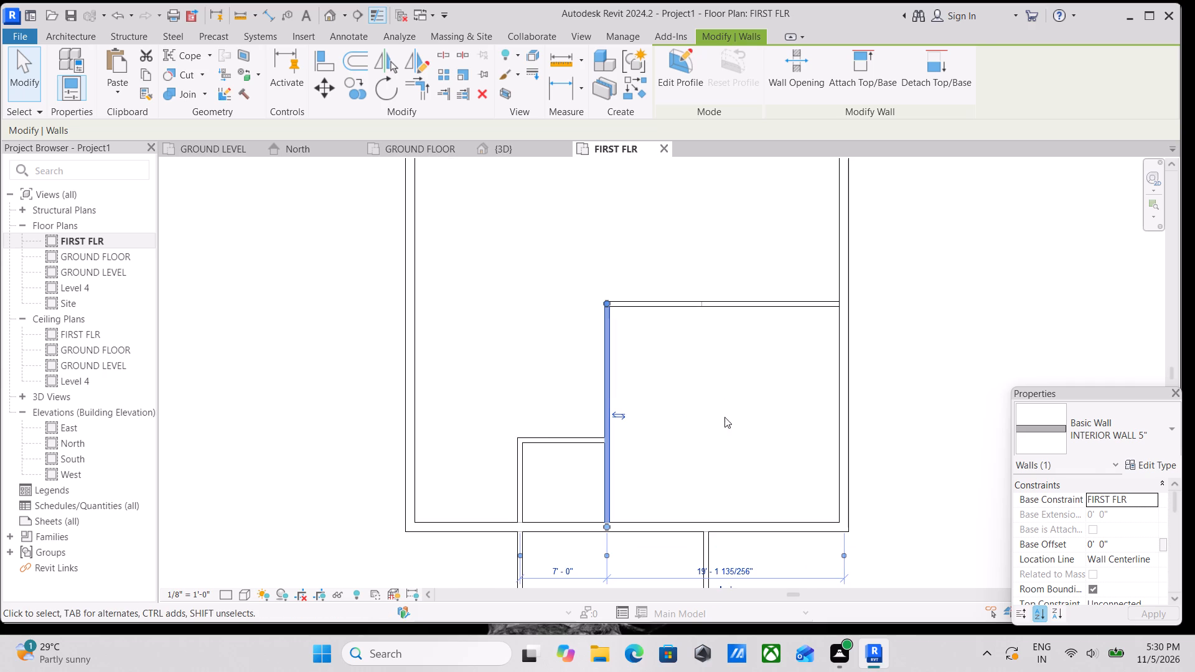
scroll(727, 416, up, 1)
key(Escape)
Draw a 5" interior wall up to Level 4 across the front right room, rear partition to front exterior wall, 5'-0" from the right exterior wall.
scroll(746, 398, down, 1)
middle_drag(746, 398, 741, 403)
text(WA)
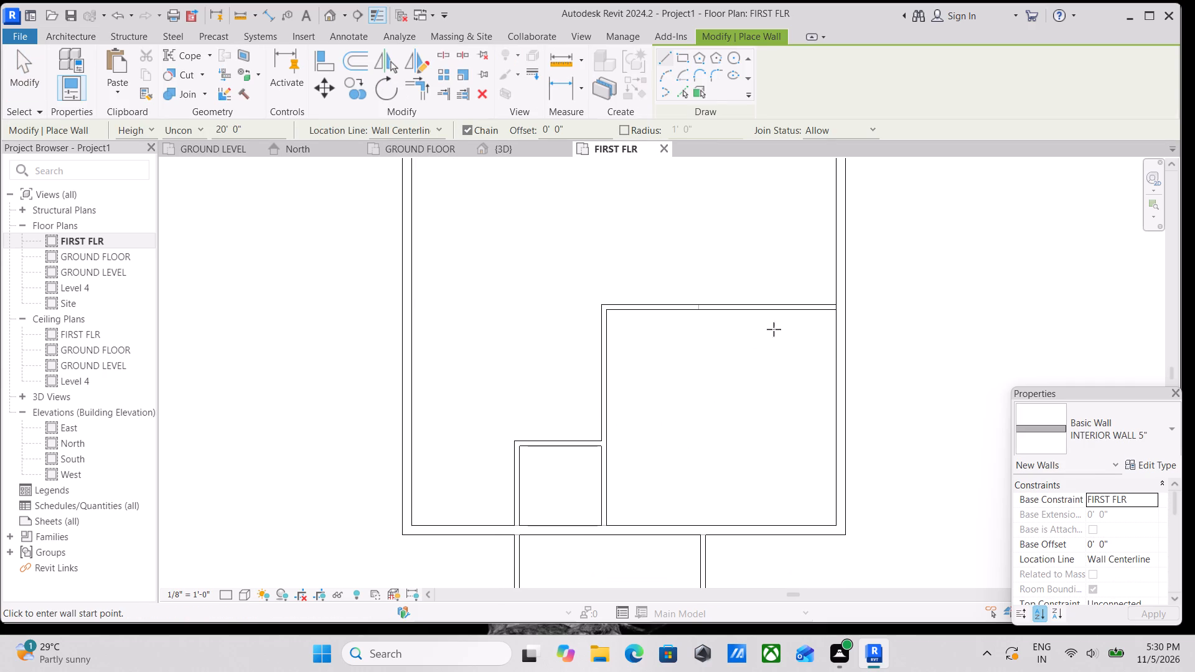
scroll(775, 320, up, 2)
scroll(1139, 533, down, 3)
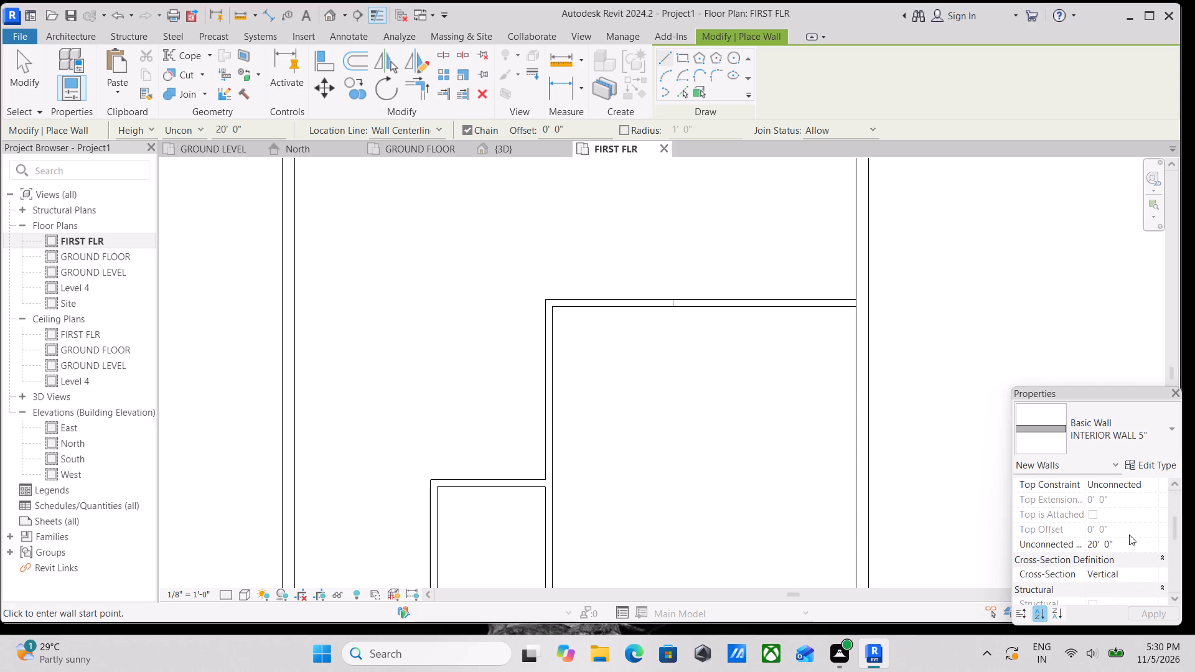
scroll(717, 398, up, 1)
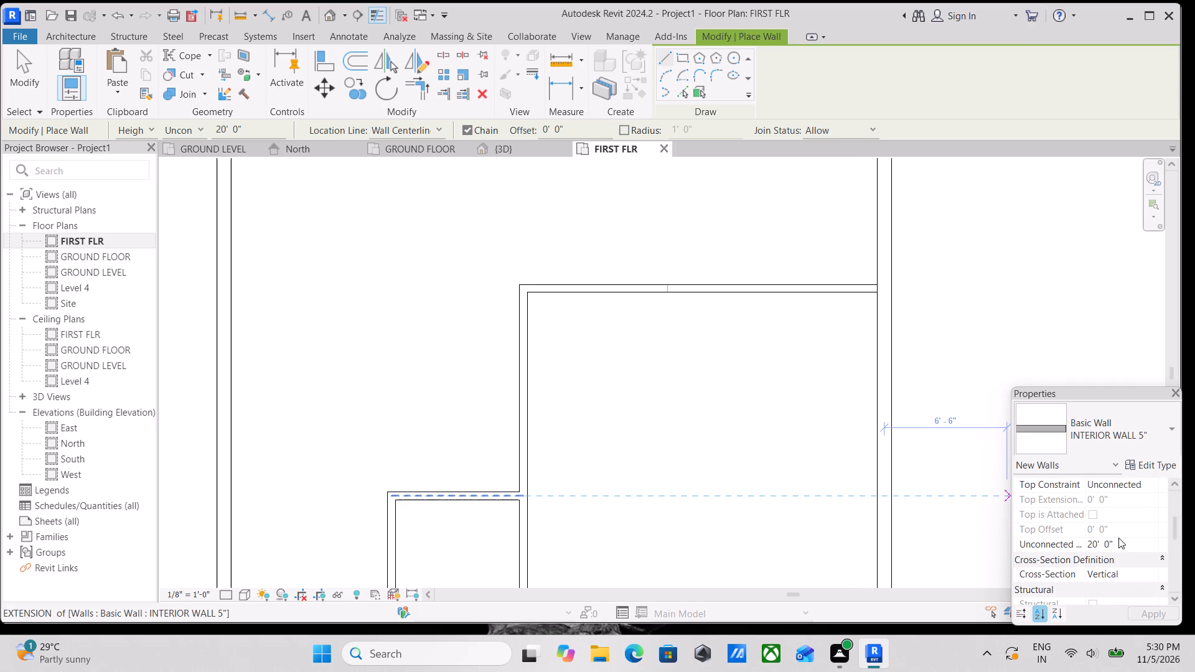
click(1140, 487)
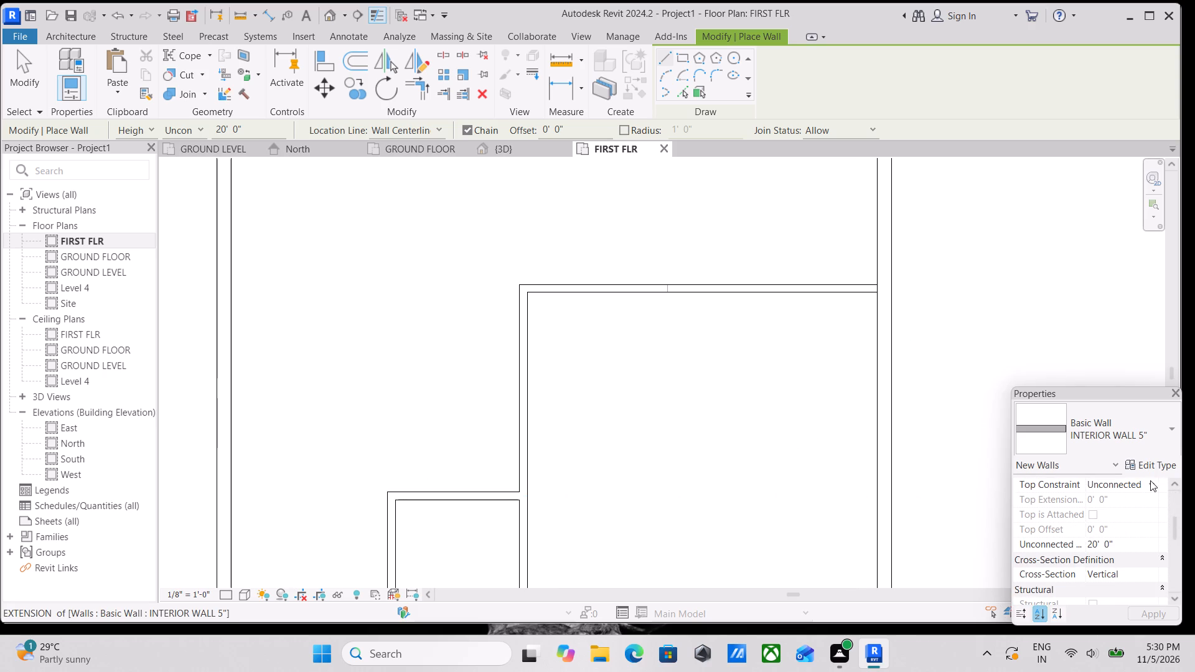
click(1154, 483)
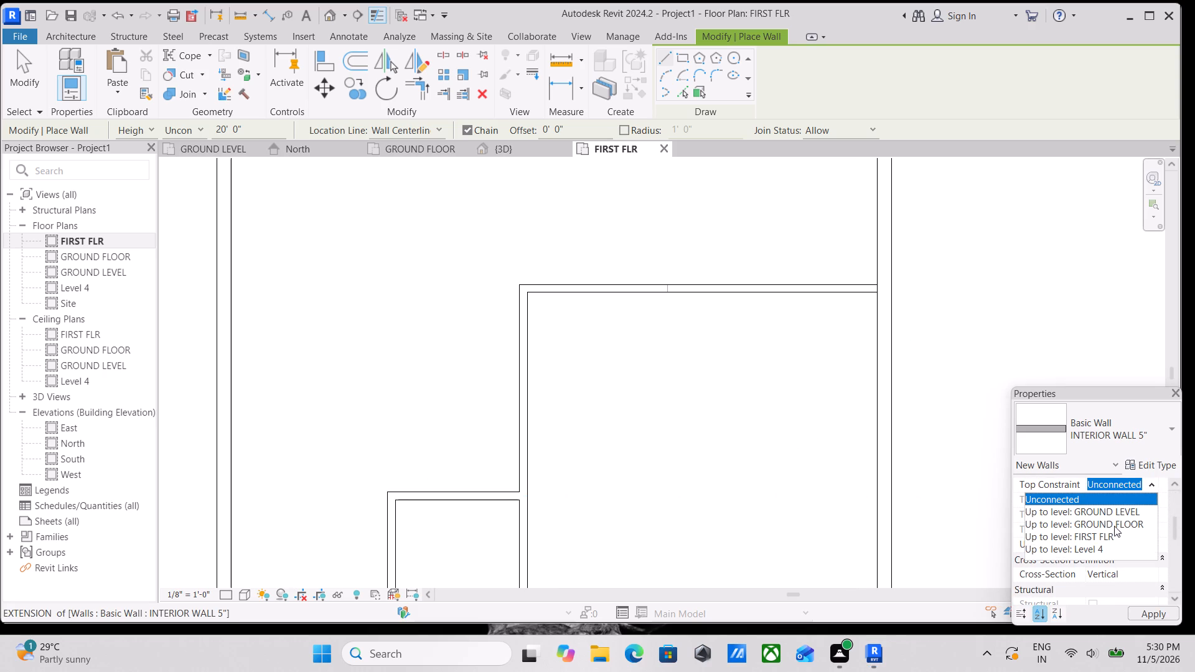
click(1096, 548)
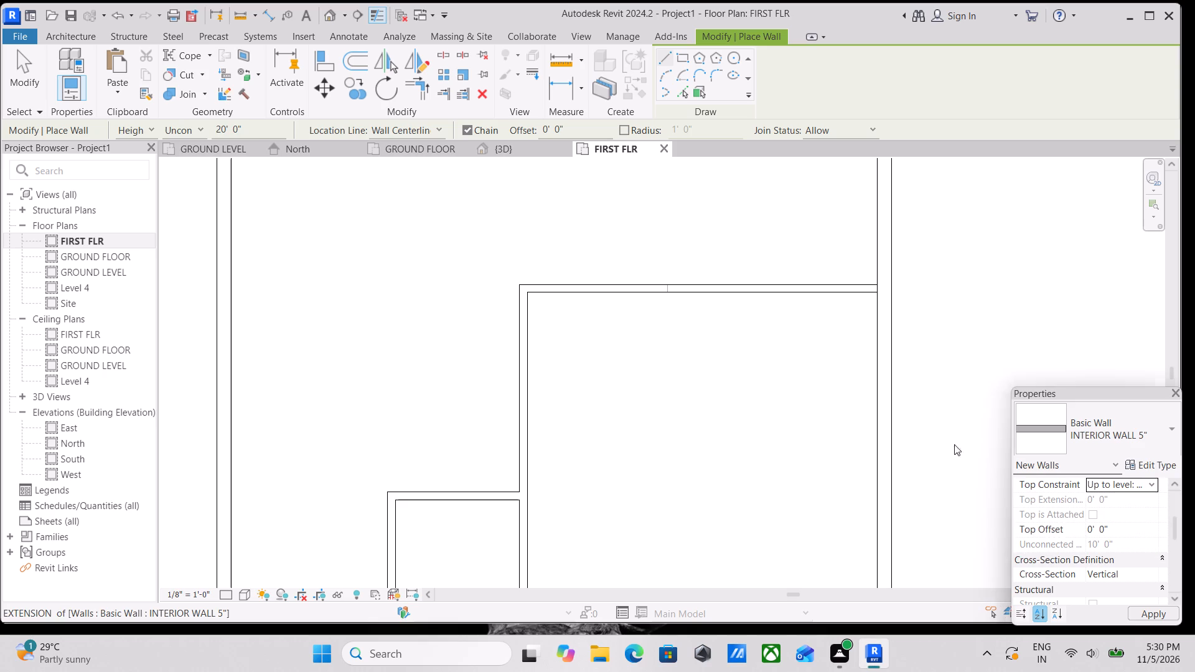
scroll(729, 308, down, 3)
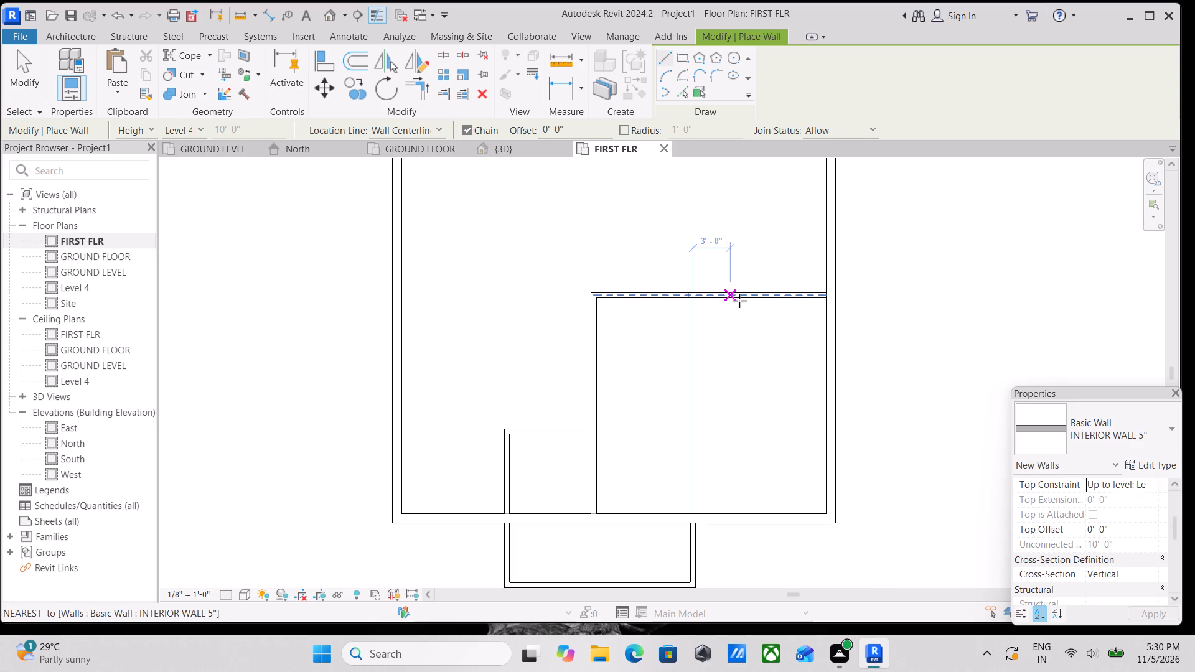
click(771, 302)
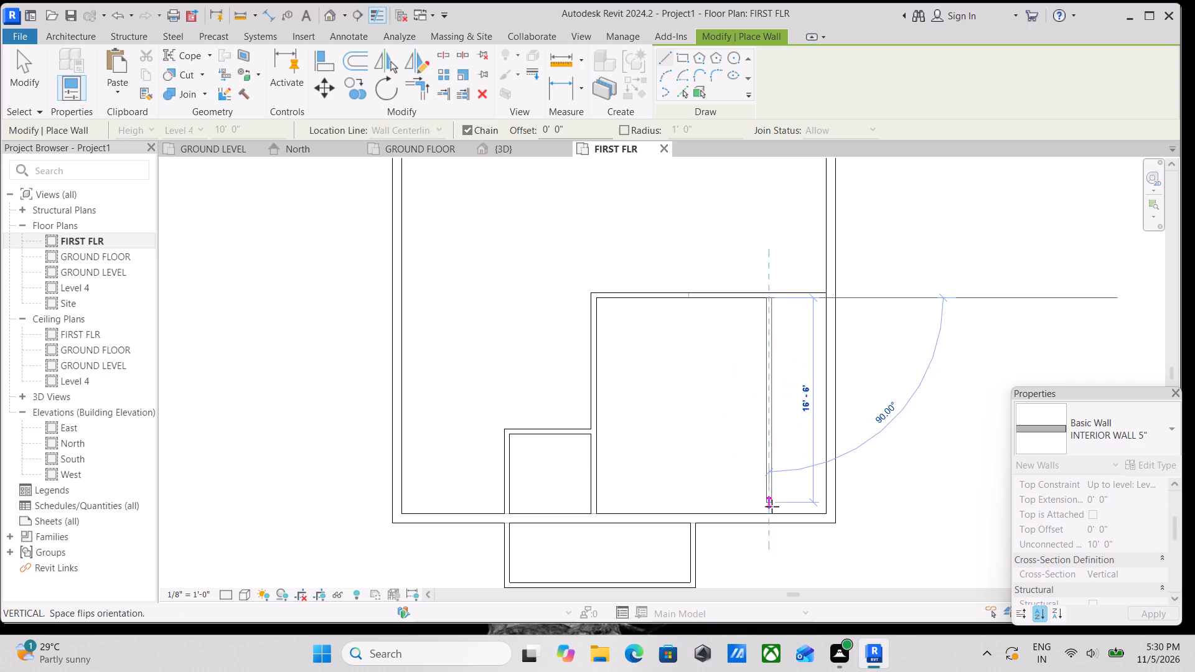
click(772, 516)
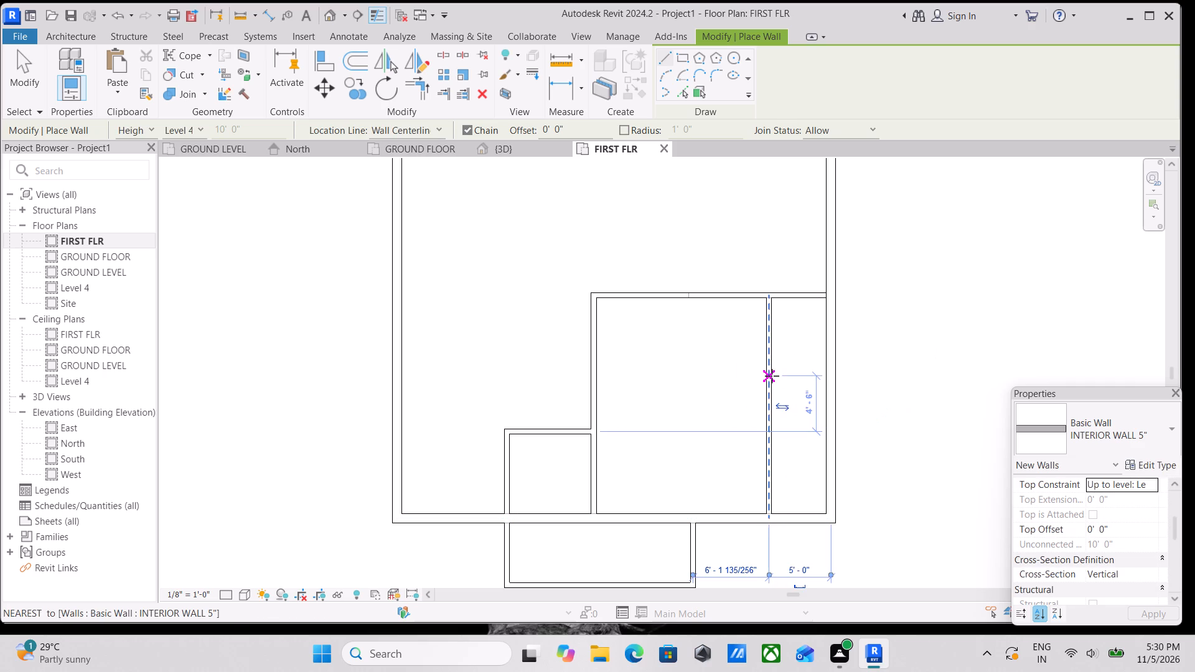
Draw a 5'-0" long interior cross wall from the new partition to the right exterior wall, dividing the narrow strip into two rooms.
click(776, 388)
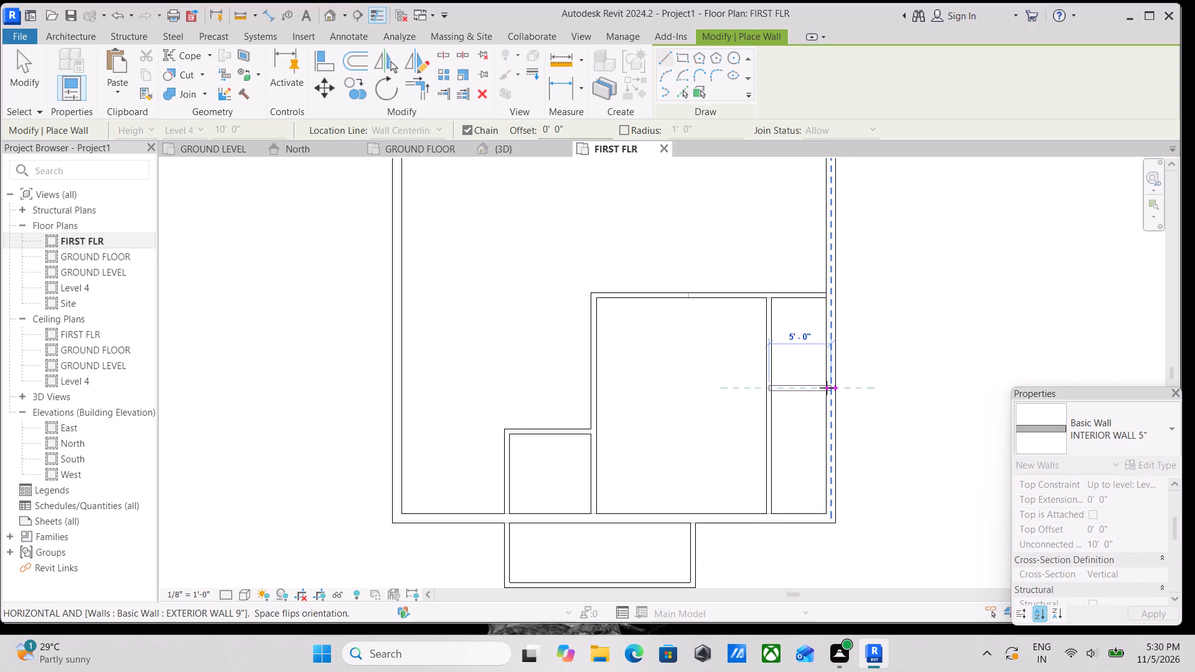
click(827, 388)
key(Escape)
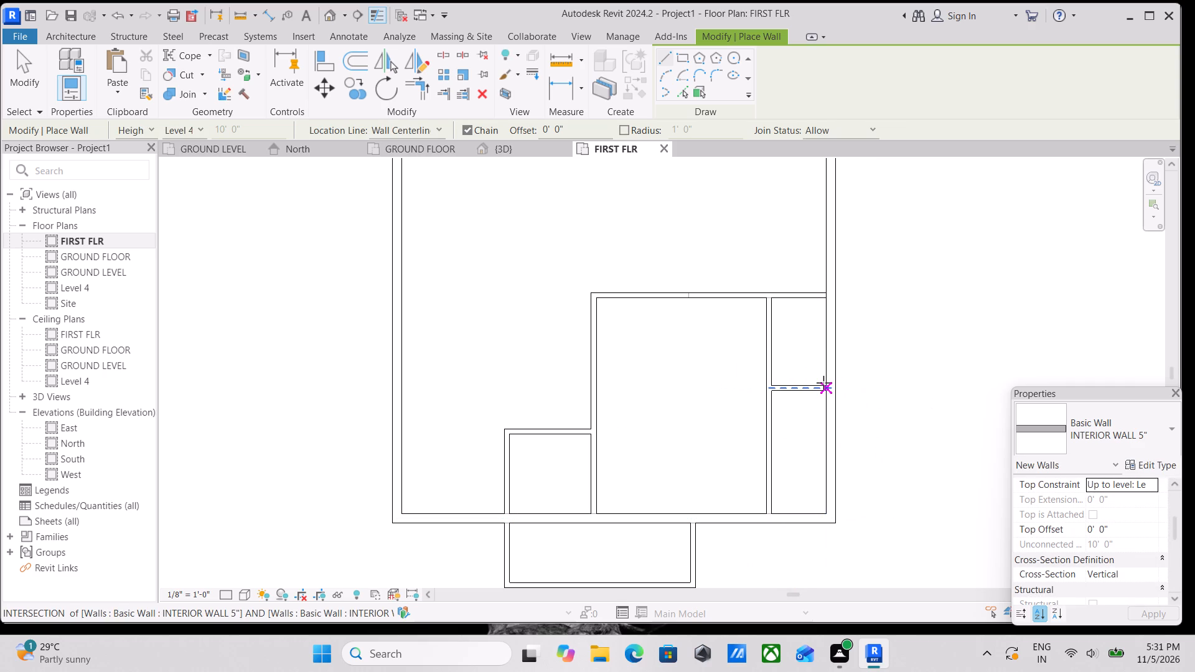
scroll(783, 376, up, 2)
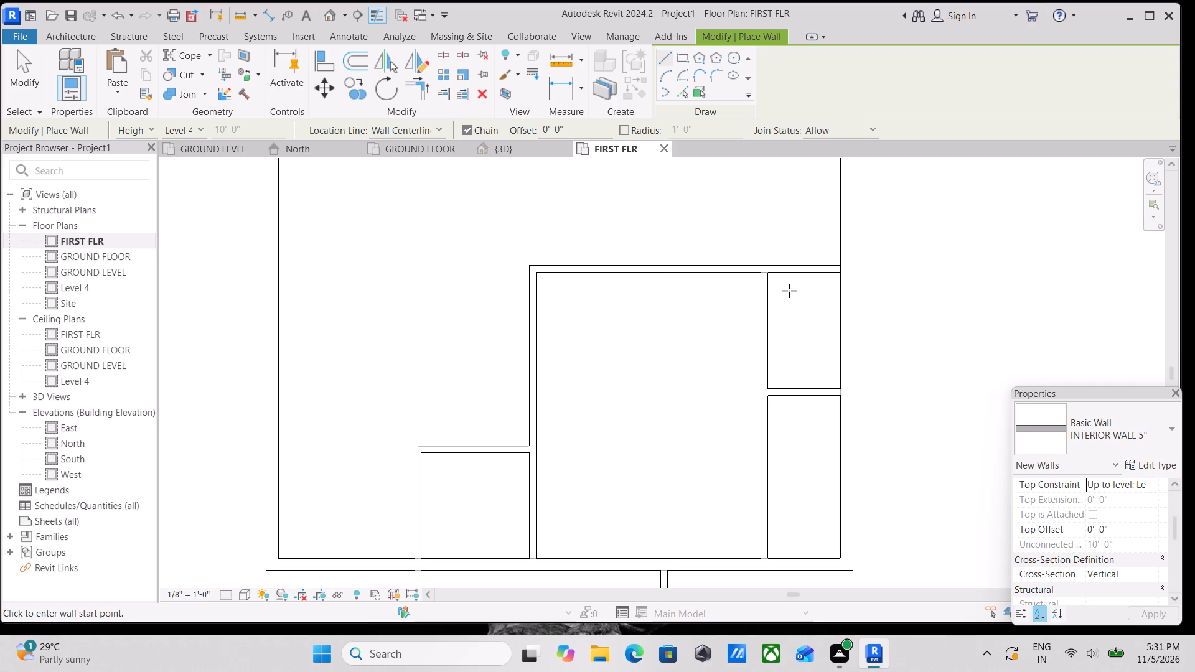
scroll(867, 446, up, 3)
scroll(767, 390, up, 2)
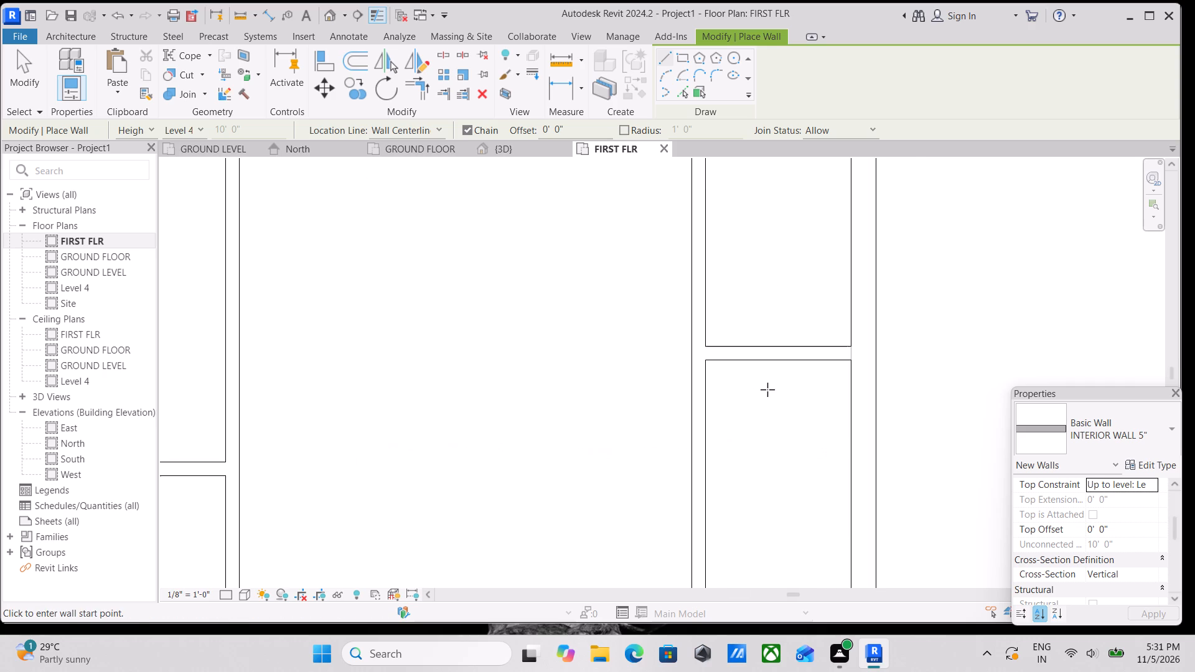
key(Escape)
middle_drag(767, 400, 832, 385)
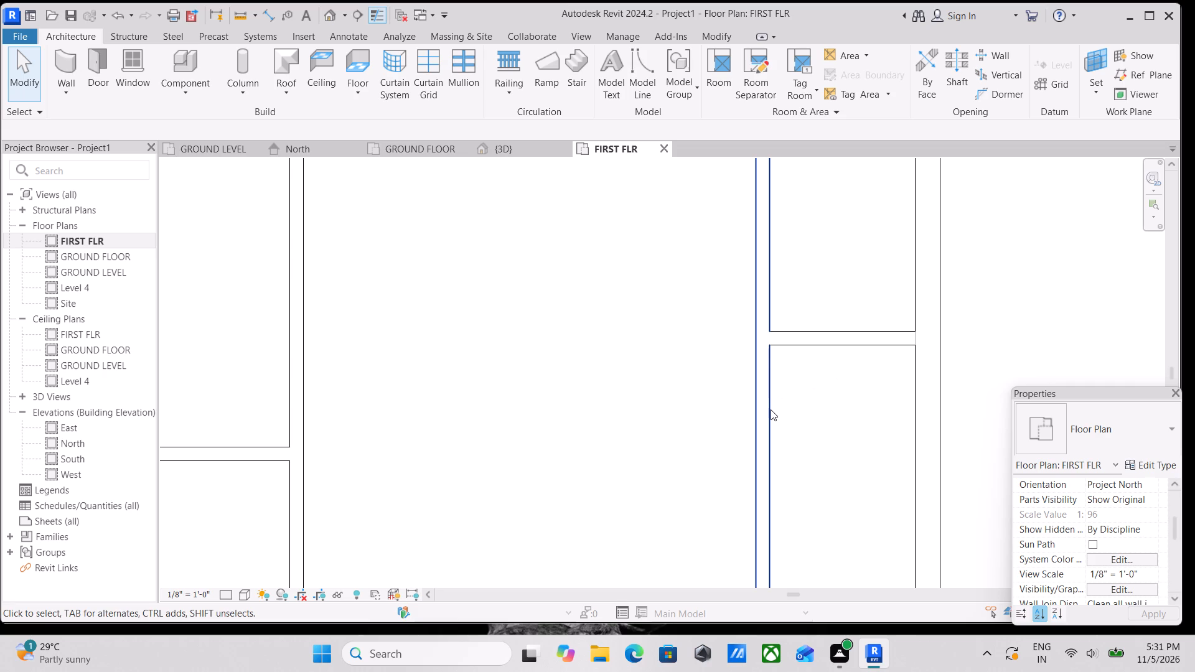
key(Escape)
Review the FIRST FLR plan, checking the two new small rooms and the rear rooms against the underlying ground-storey walls.
click(771, 412)
scroll(790, 400, down, 2)
middle_drag(790, 400, 805, 464)
key(Escape)
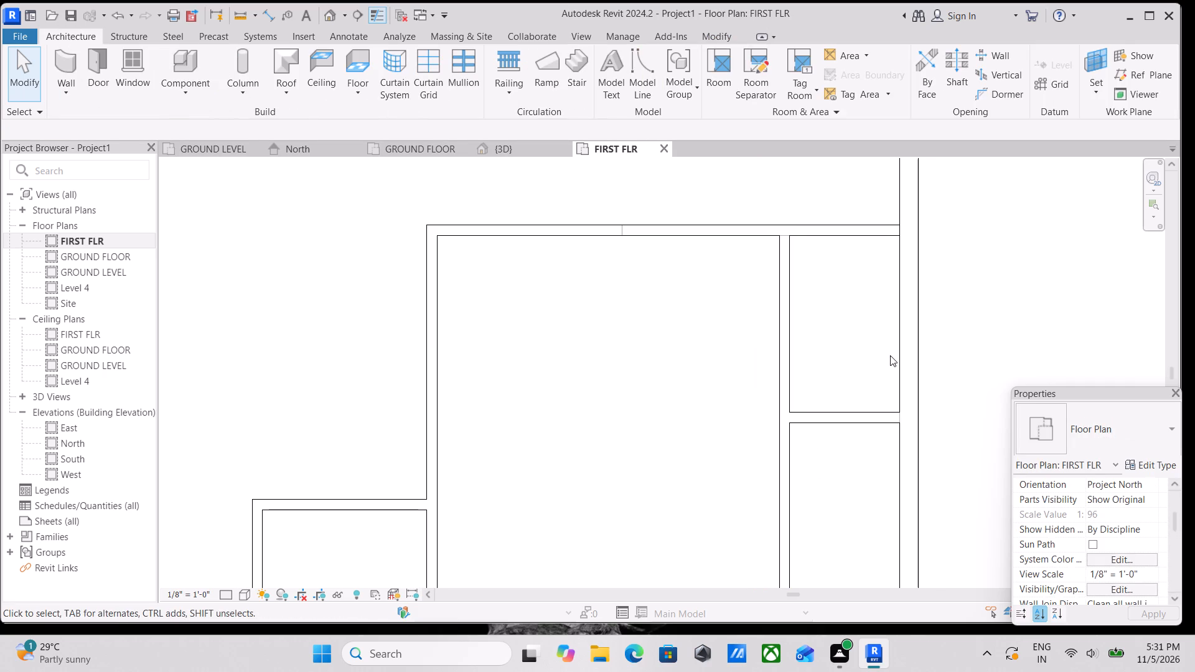
click(896, 353)
key(Escape)
middle_drag(871, 332, 897, 377)
scroll(902, 465, down, 1)
middle_drag(902, 465, 930, 404)
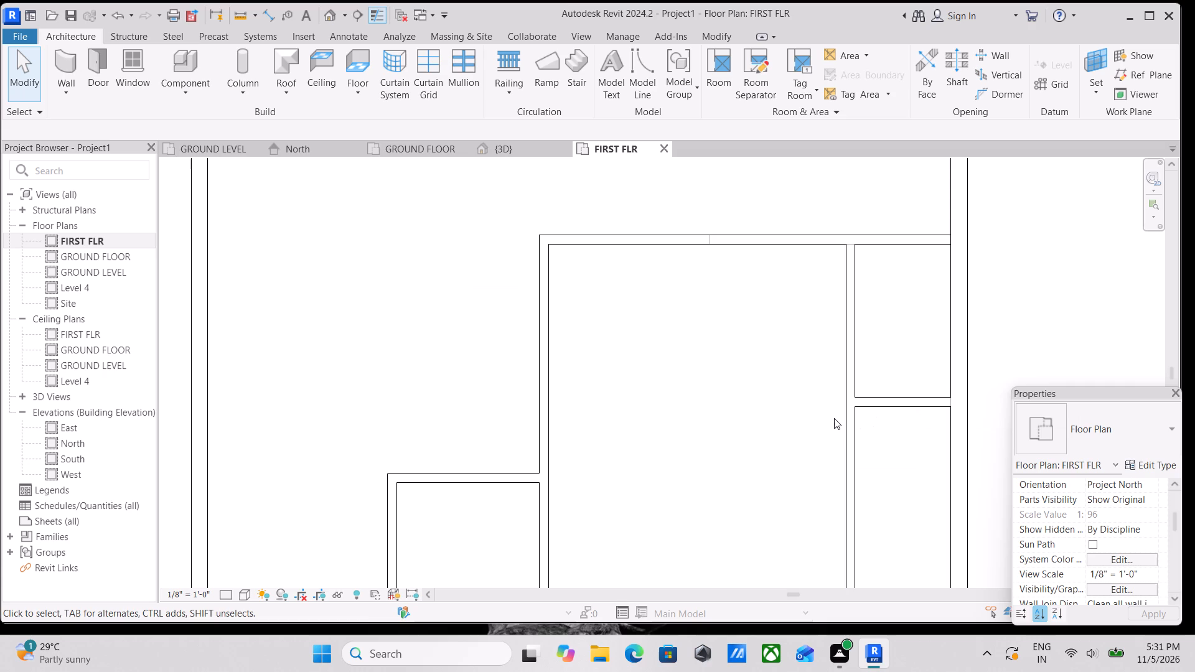
scroll(833, 418, up, 3)
scroll(834, 415, down, 1)
middle_drag(834, 415, 863, 441)
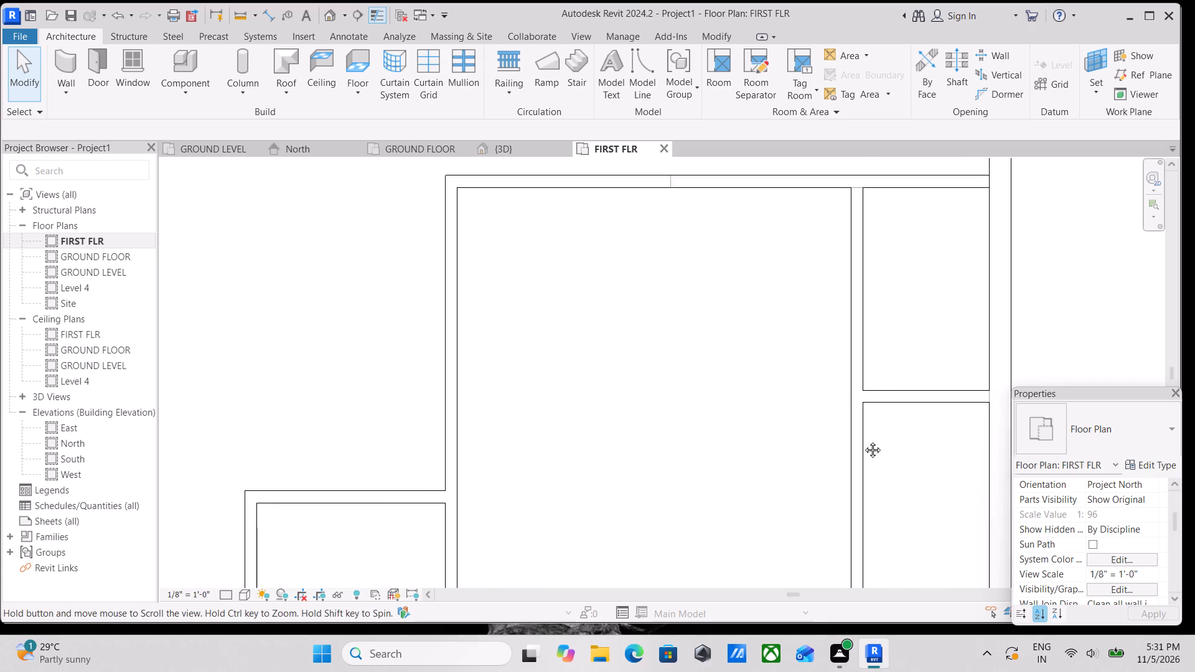
middle_drag(863, 441, 892, 467)
scroll(825, 460, down, 2)
middle_drag(825, 460, 871, 525)
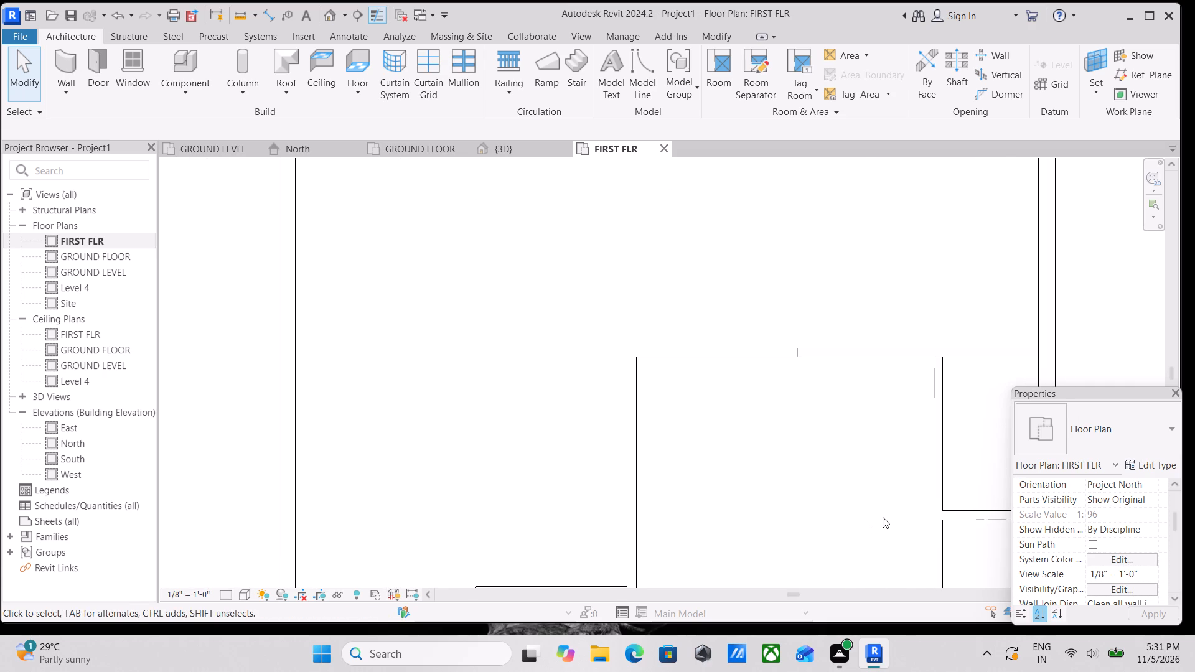
scroll(888, 510, down, 2)
middle_drag(888, 510, 831, 455)
scroll(835, 453, down, 2)
middle_drag(835, 453, 903, 422)
middle_drag(865, 499, 916, 477)
middle_drag(952, 464, 899, 463)
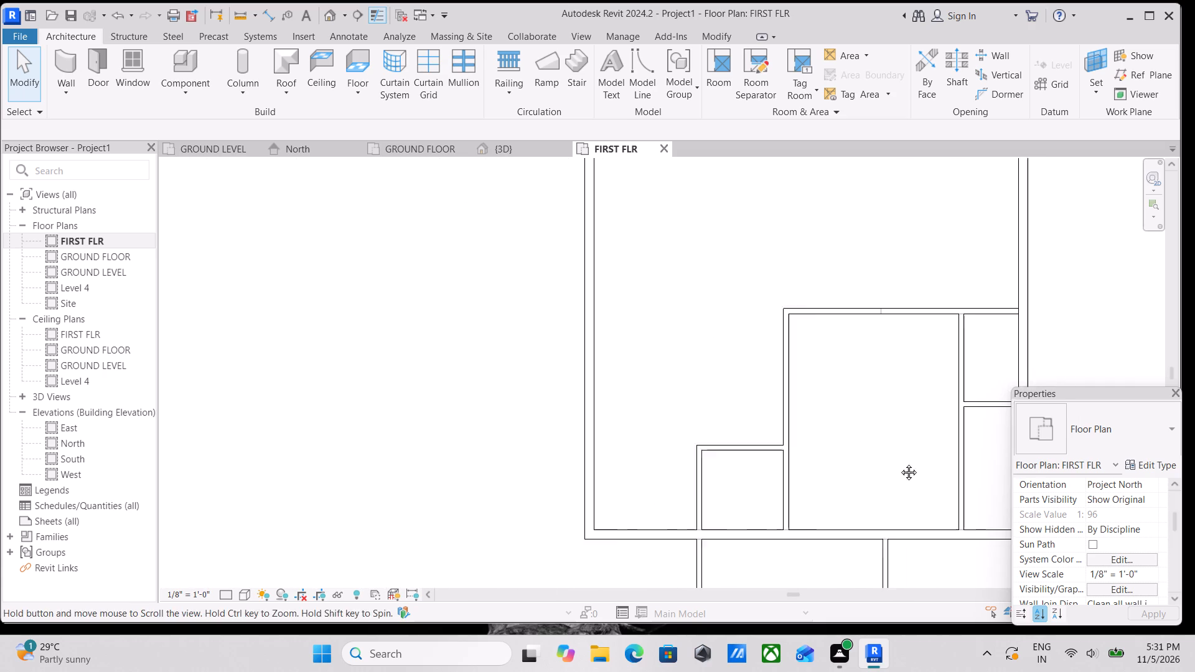
middle_drag(899, 463, 883, 463)
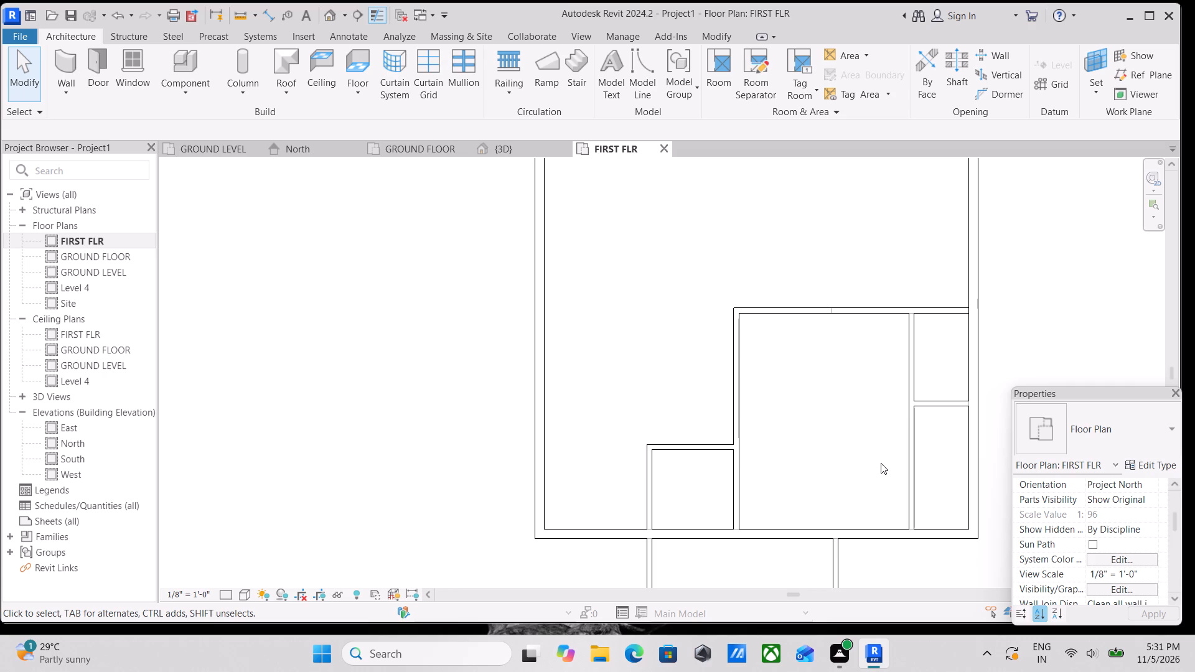
scroll(881, 463, down, 3)
middle_drag(858, 446, 874, 480)
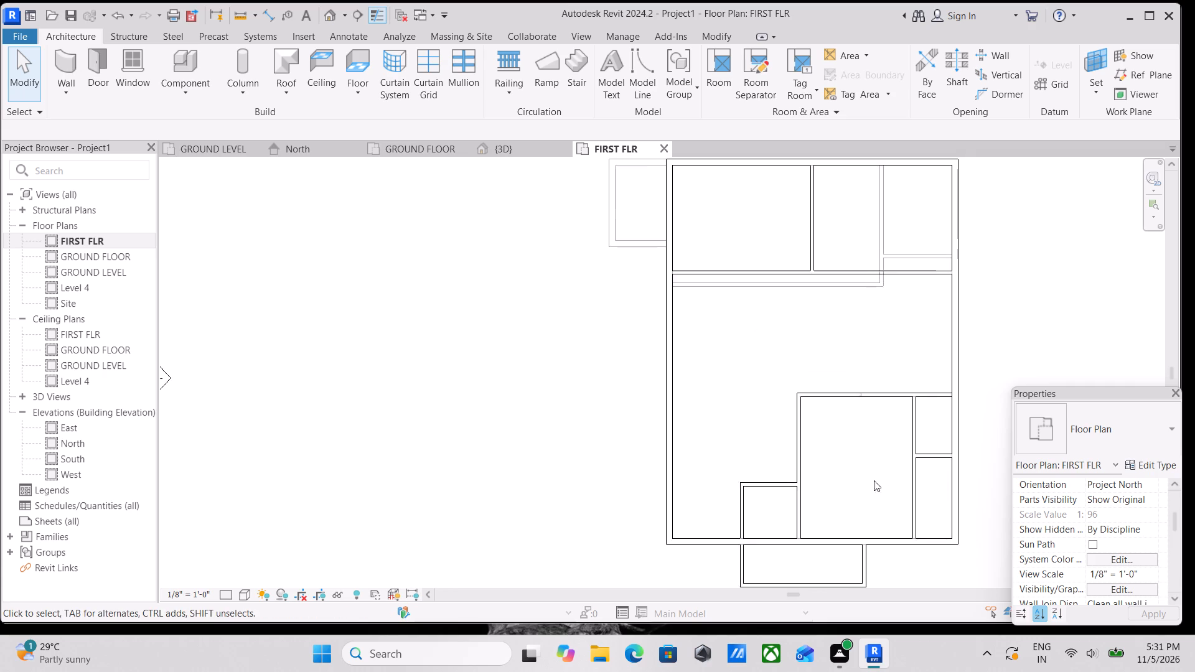
scroll(853, 419, up, 1)
middle_drag(850, 422, 873, 463)
middle_drag(862, 425, 866, 490)
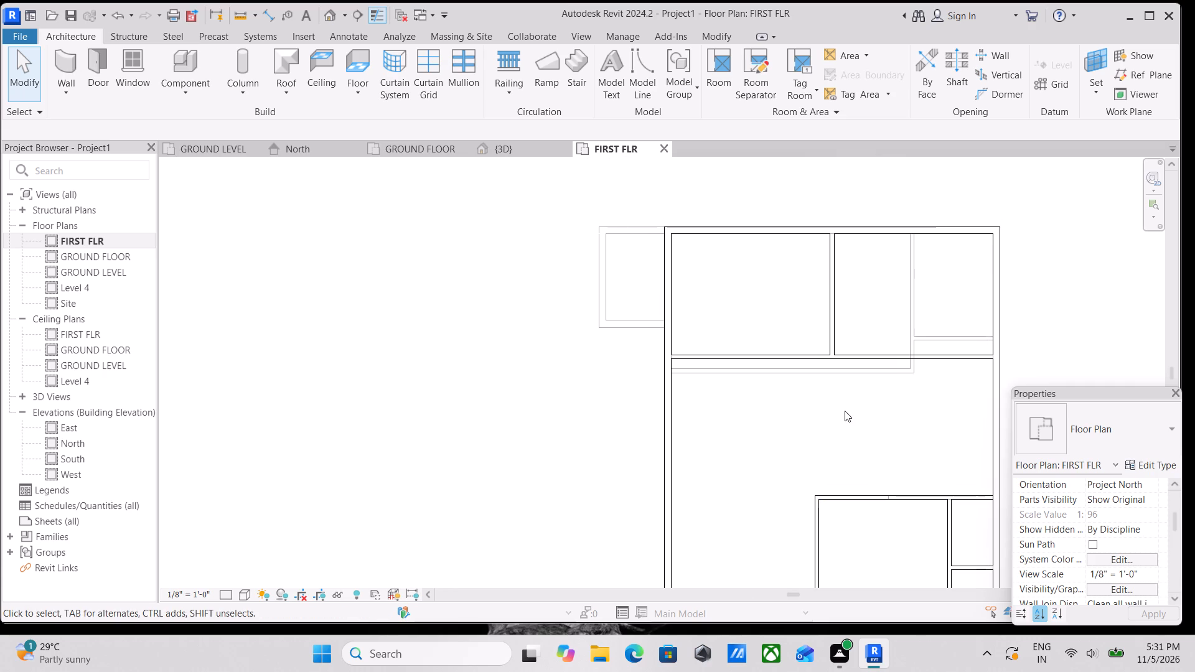
scroll(843, 403, down, 1)
scroll(834, 320, up, 2)
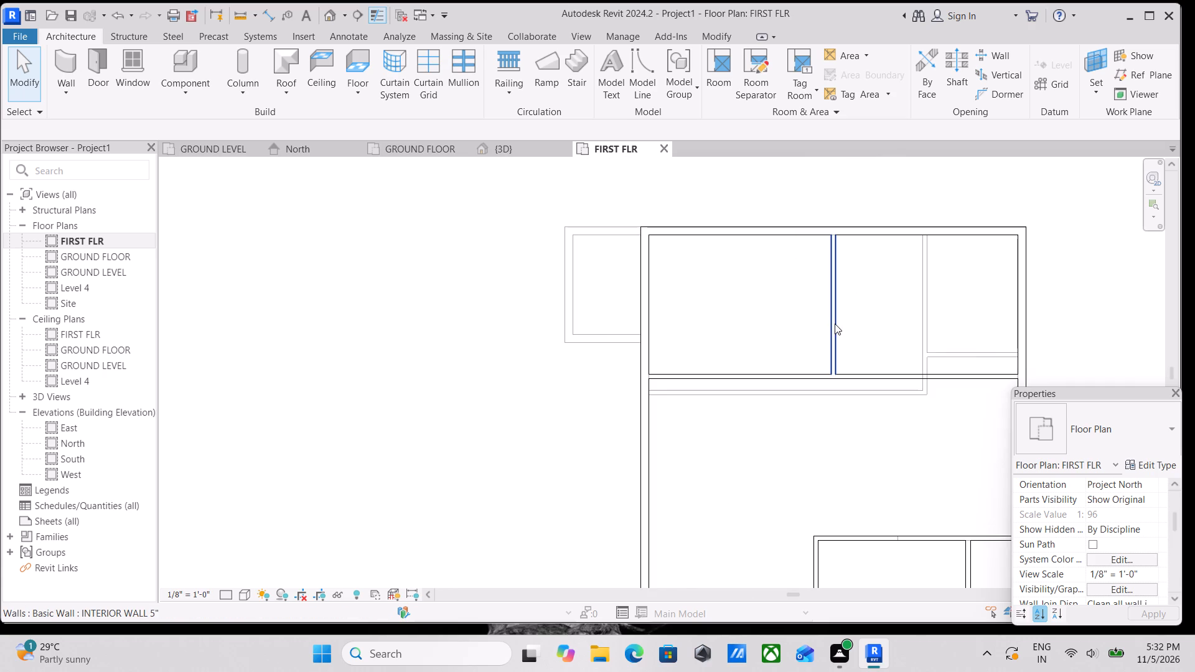
scroll(842, 342, down, 3)
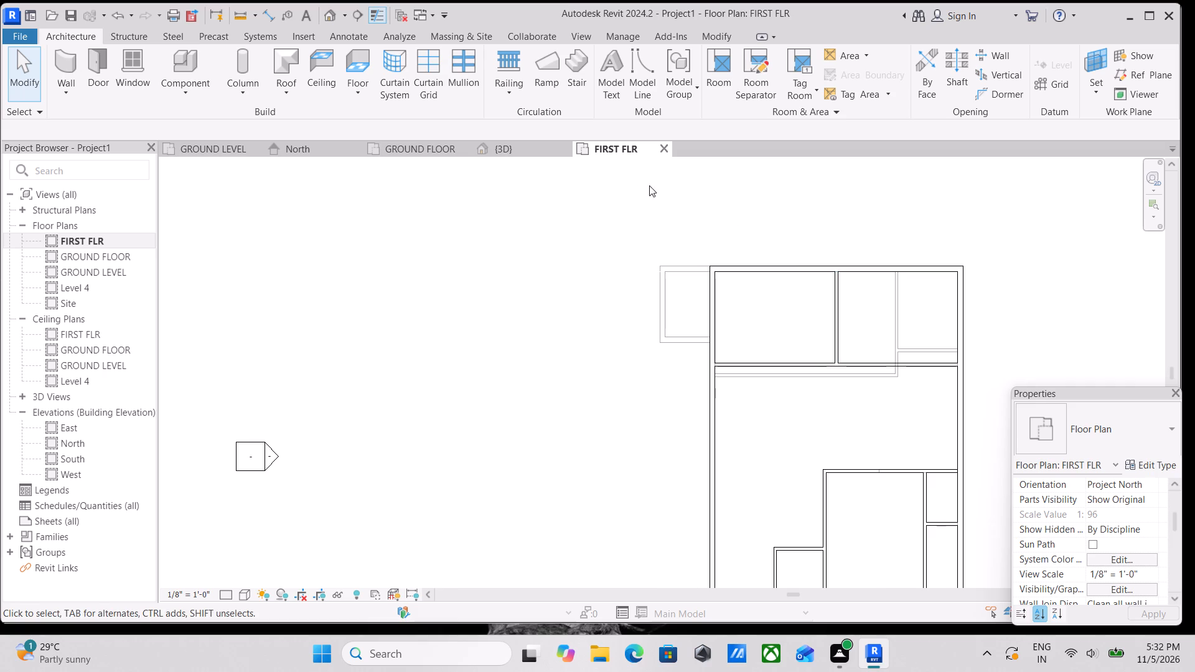
Inspect the building in the 3D view from the side, and examine the rear rooms in the GROUND FLOOR plan.
click(497, 147)
scroll(678, 318, down, 1)
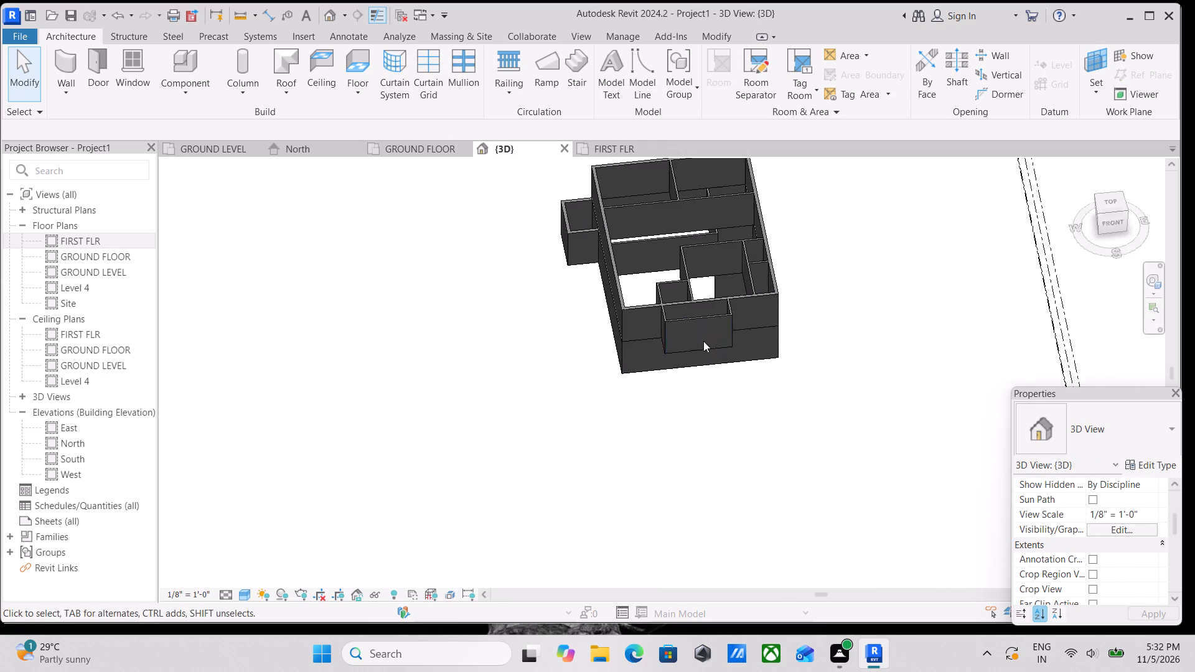
shift+middle_drag(715, 360, 860, 244)
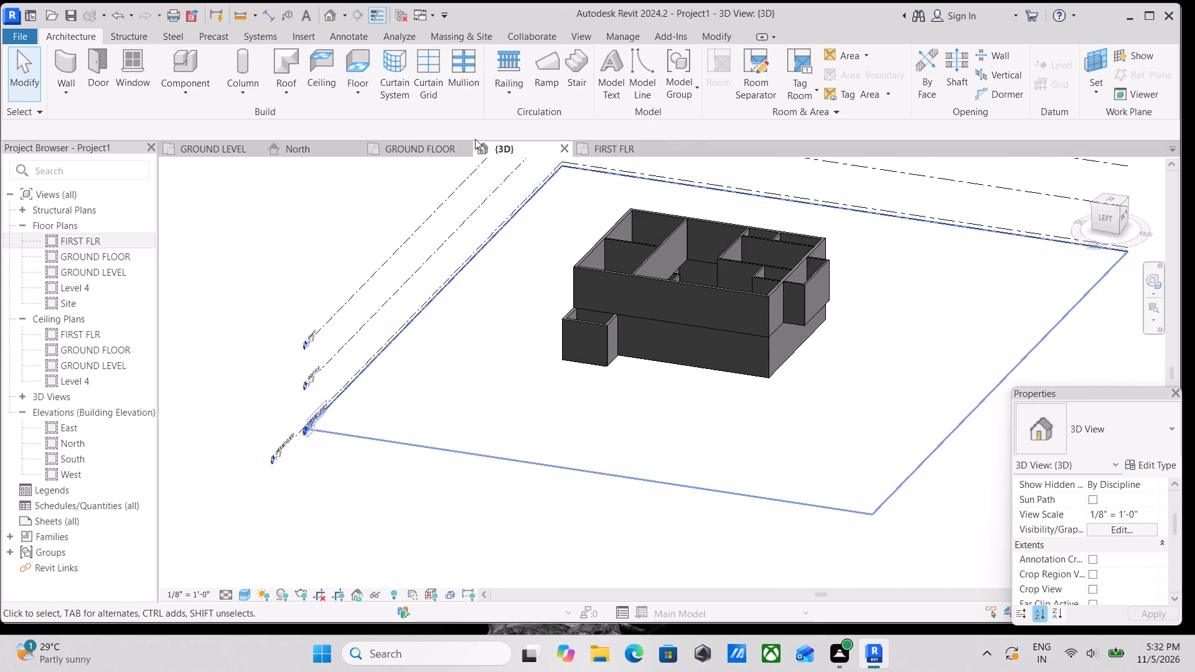
click(395, 144)
scroll(709, 351, down, 2)
middle_drag(709, 351, 698, 393)
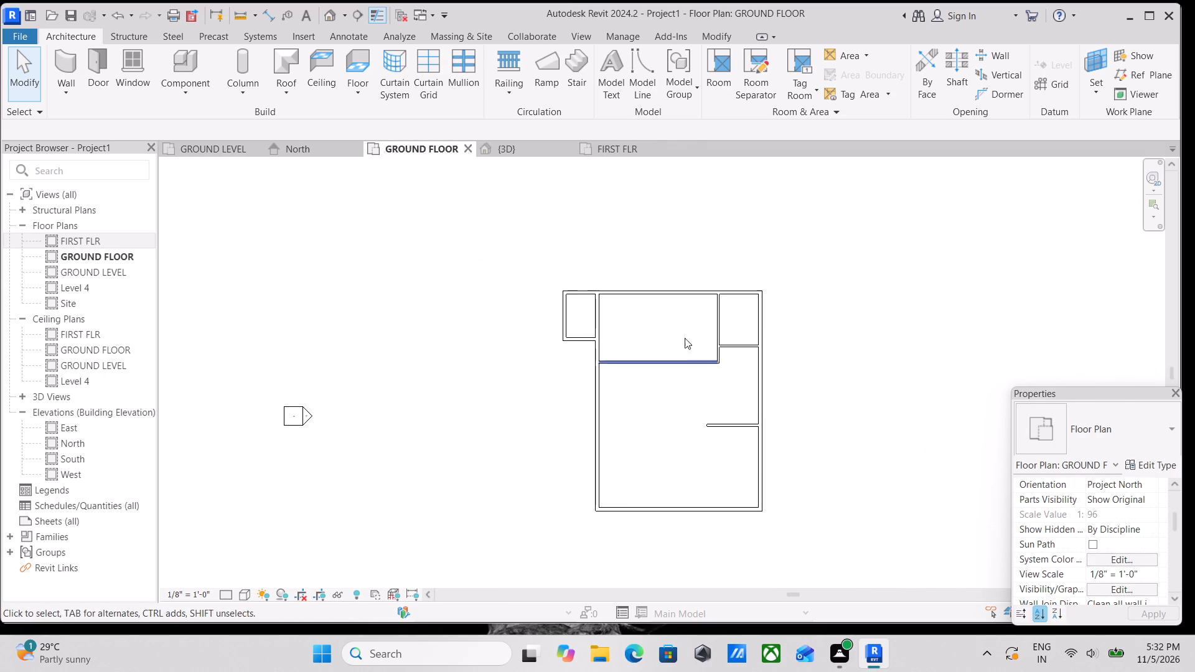
scroll(635, 302, up, 2)
middle_drag(621, 304, 640, 353)
middle_drag(654, 403, 673, 390)
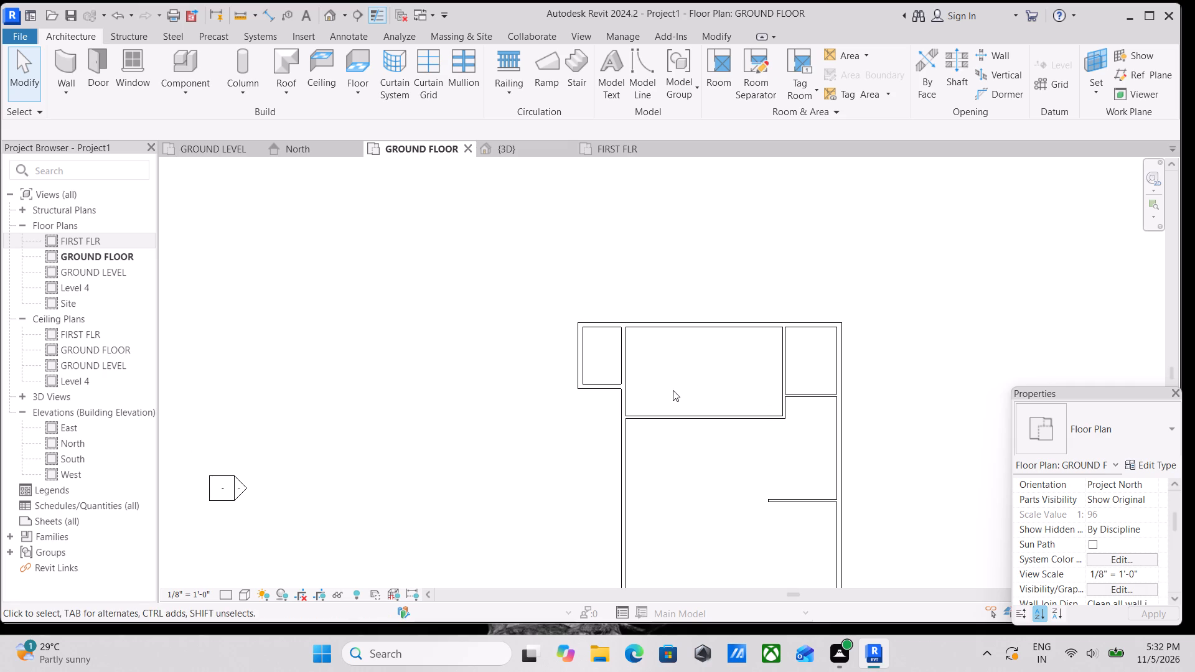
scroll(677, 390, up, 1)
middle_drag(711, 393, 711, 406)
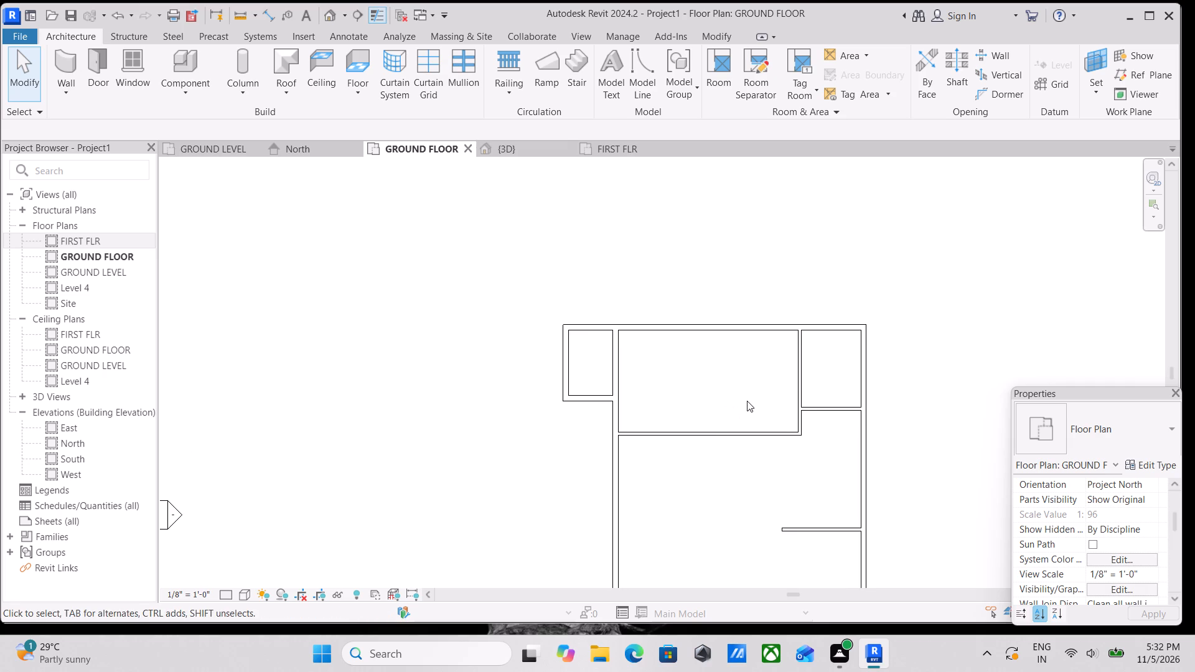
Examine the GROUND FLOOR plan, from the rear rooms and side bay to the front exterior wall.
scroll(771, 406, up, 2)
middle_drag(743, 404, 767, 394)
scroll(776, 416, down, 1)
middle_drag(776, 416, 832, 333)
middle_drag(810, 426, 829, 363)
scroll(823, 364, down, 2)
middle_drag(823, 364, 742, 381)
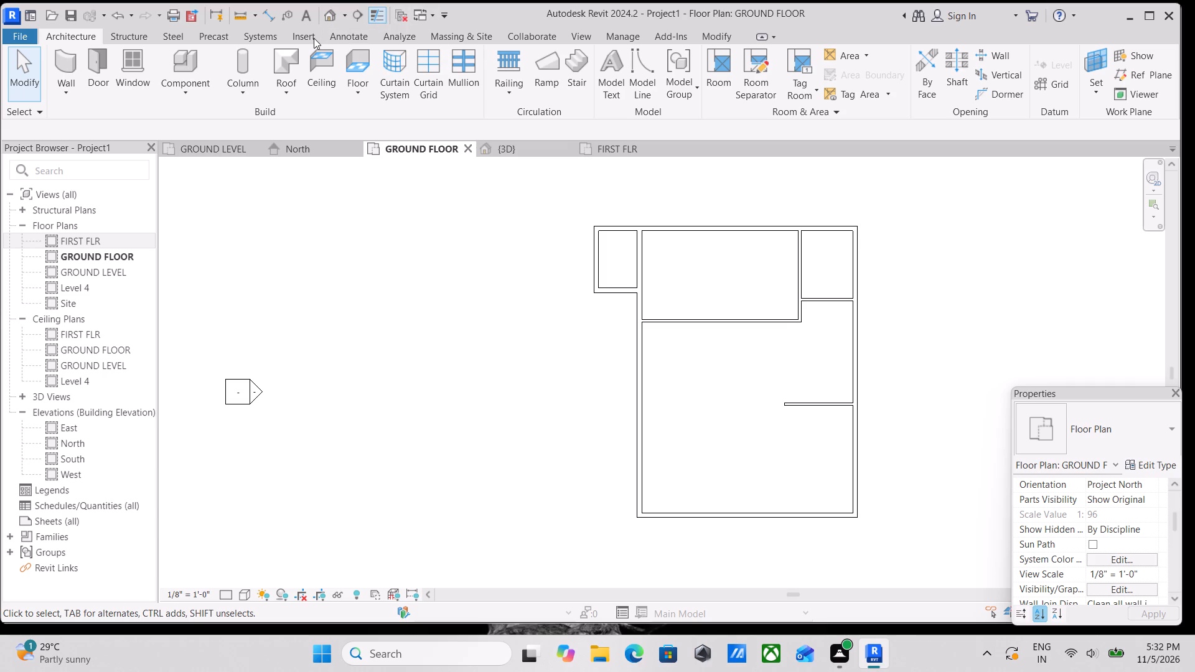
scroll(680, 223, up, 1)
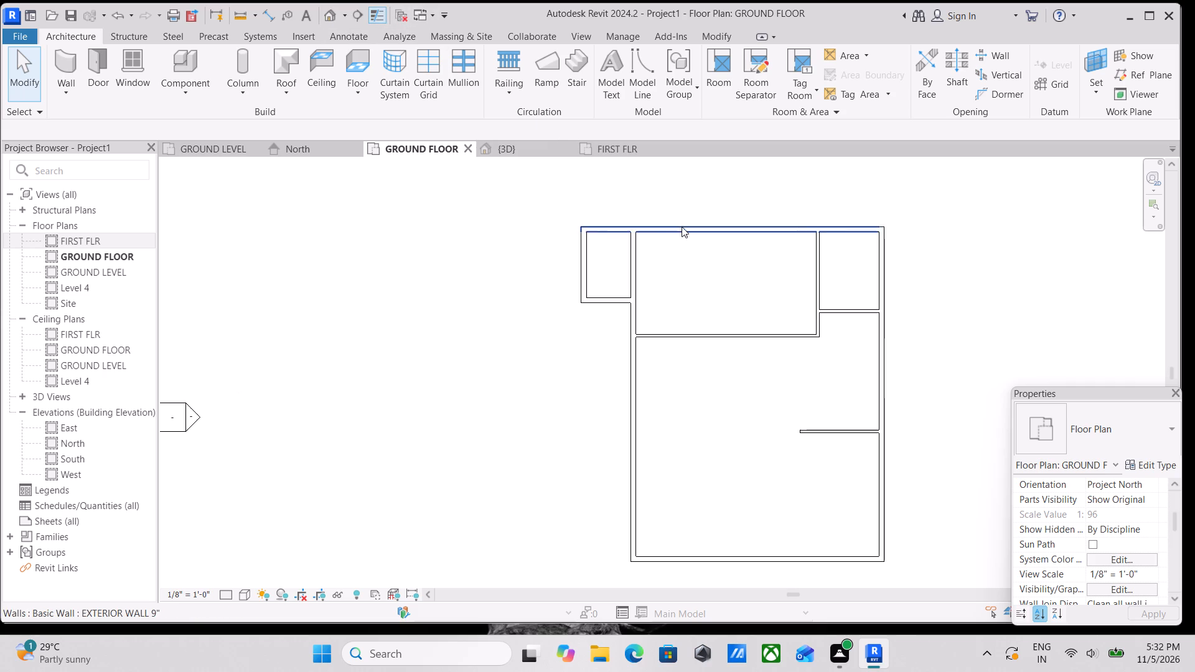
middle_drag(705, 264, 590, 297)
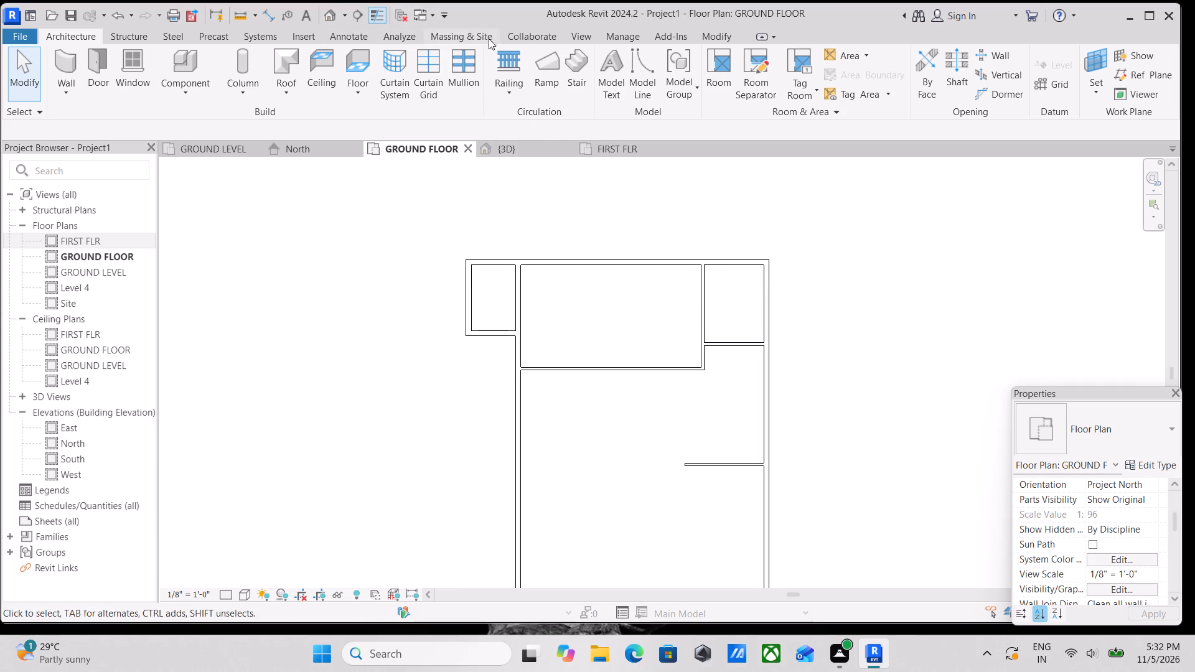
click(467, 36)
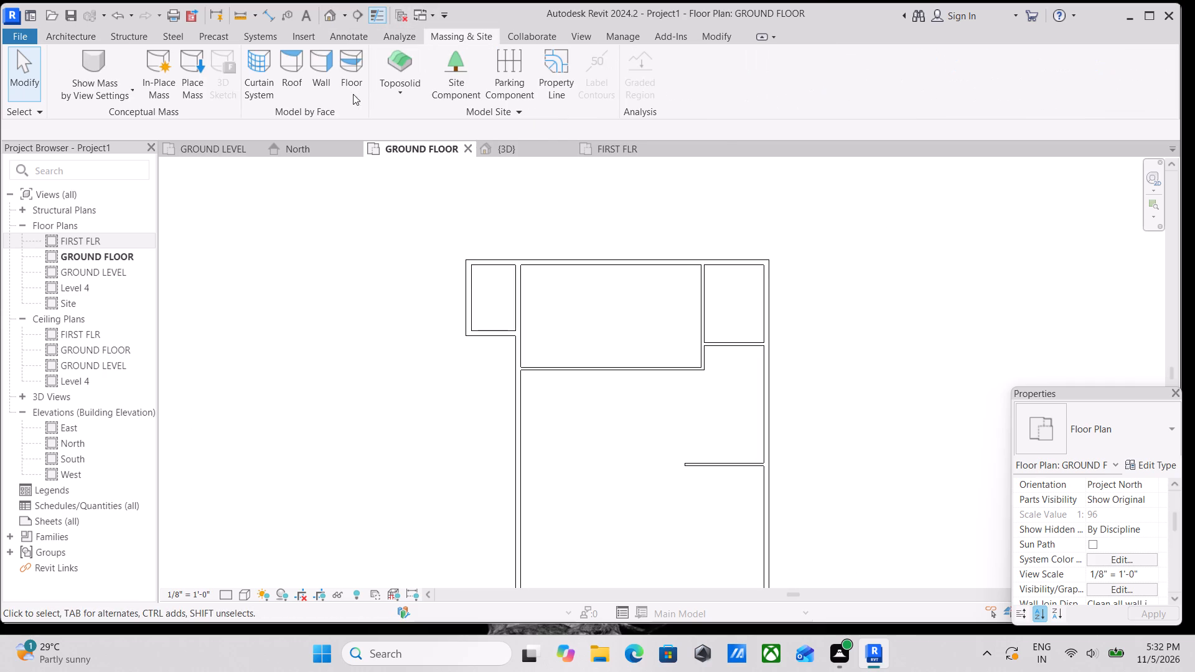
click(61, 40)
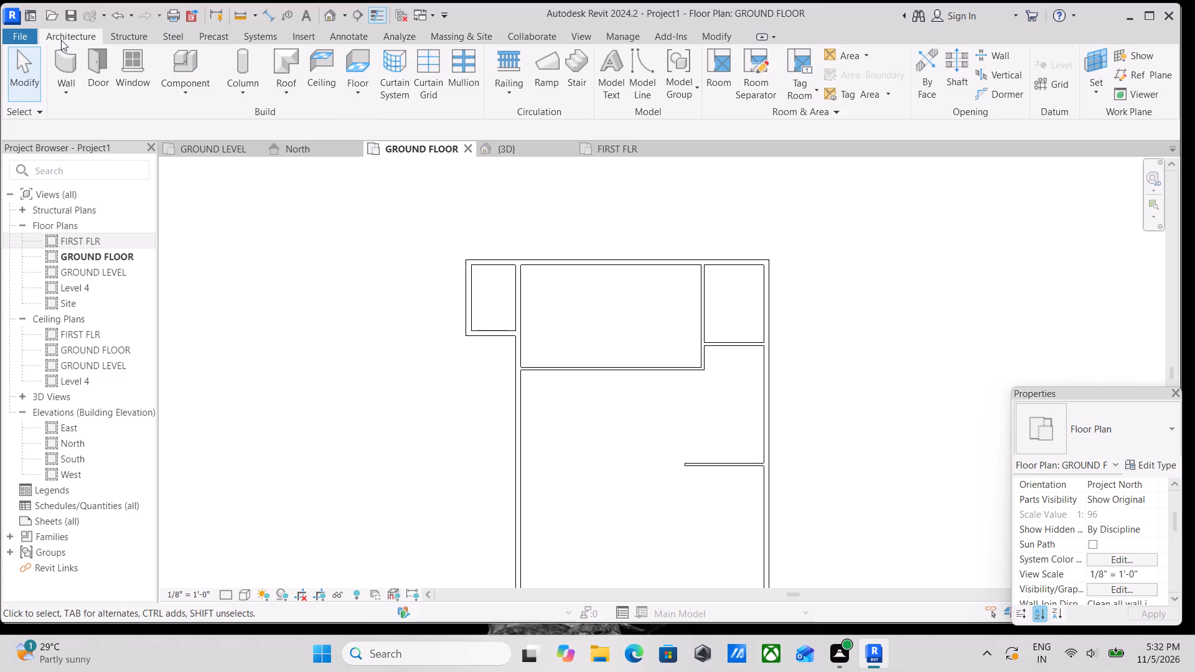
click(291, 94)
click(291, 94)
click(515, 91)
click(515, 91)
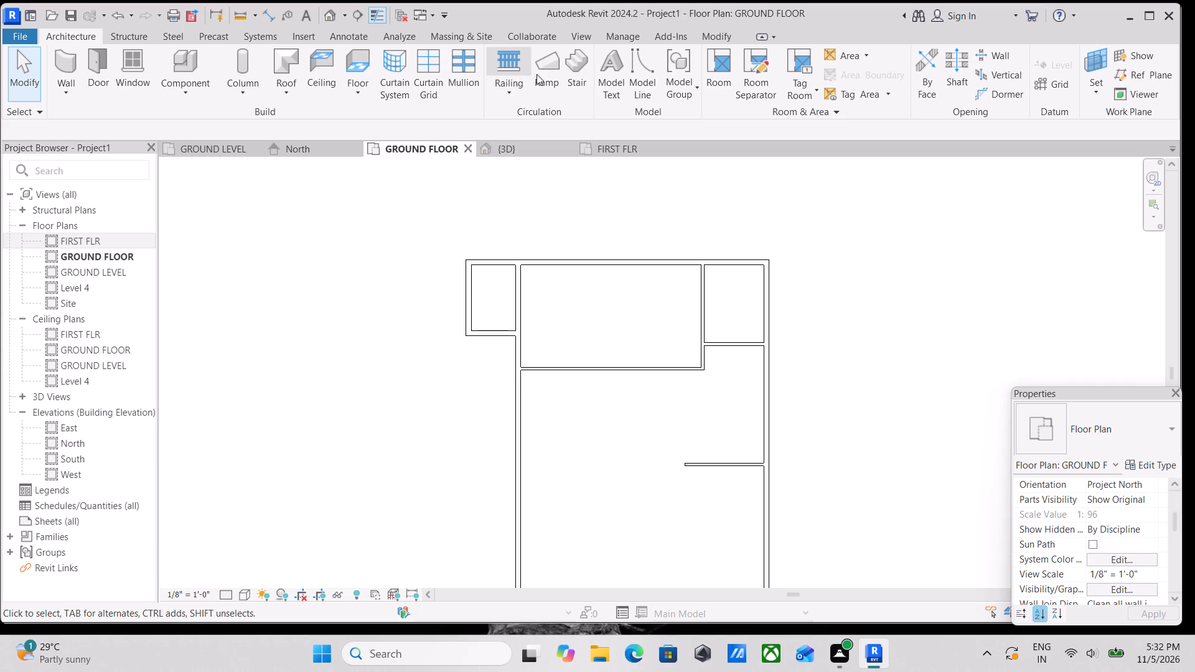
Start a floor on the GROUND FLOOR plan and duplicate the Generic - 12" floor type as MARBLE FLOORING 1'.
click(352, 85)
click(395, 124)
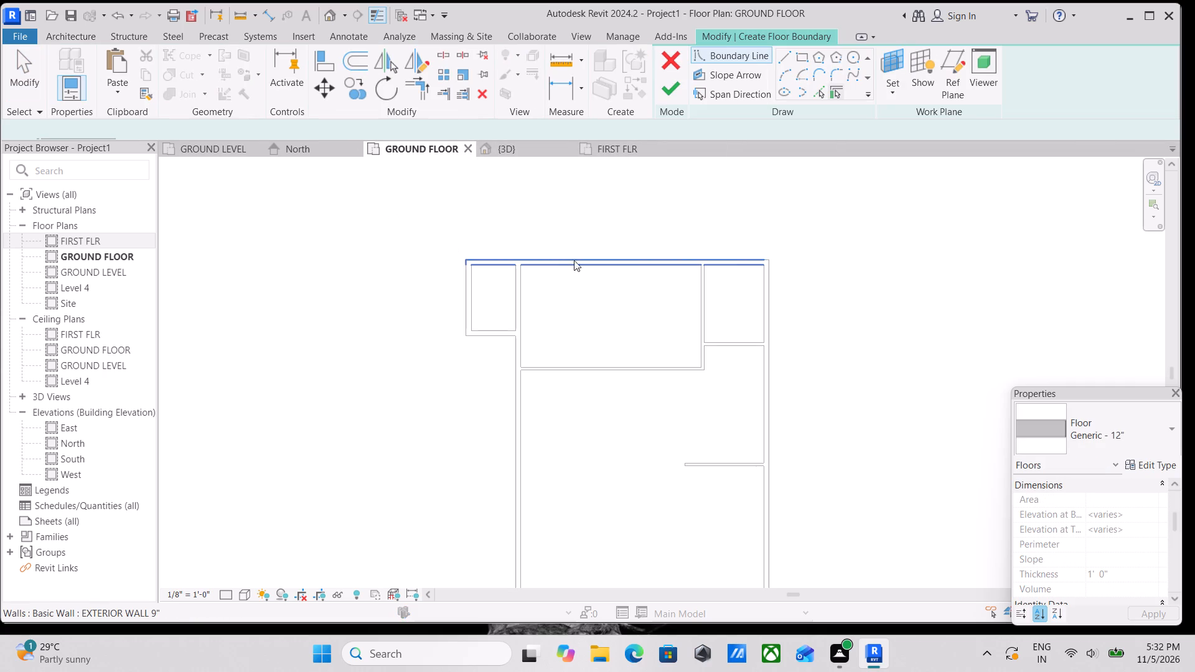
scroll(856, 372, up, 2)
scroll(495, 306, up, 2)
scroll(439, 284, down, 2)
middle_drag(439, 284, 443, 301)
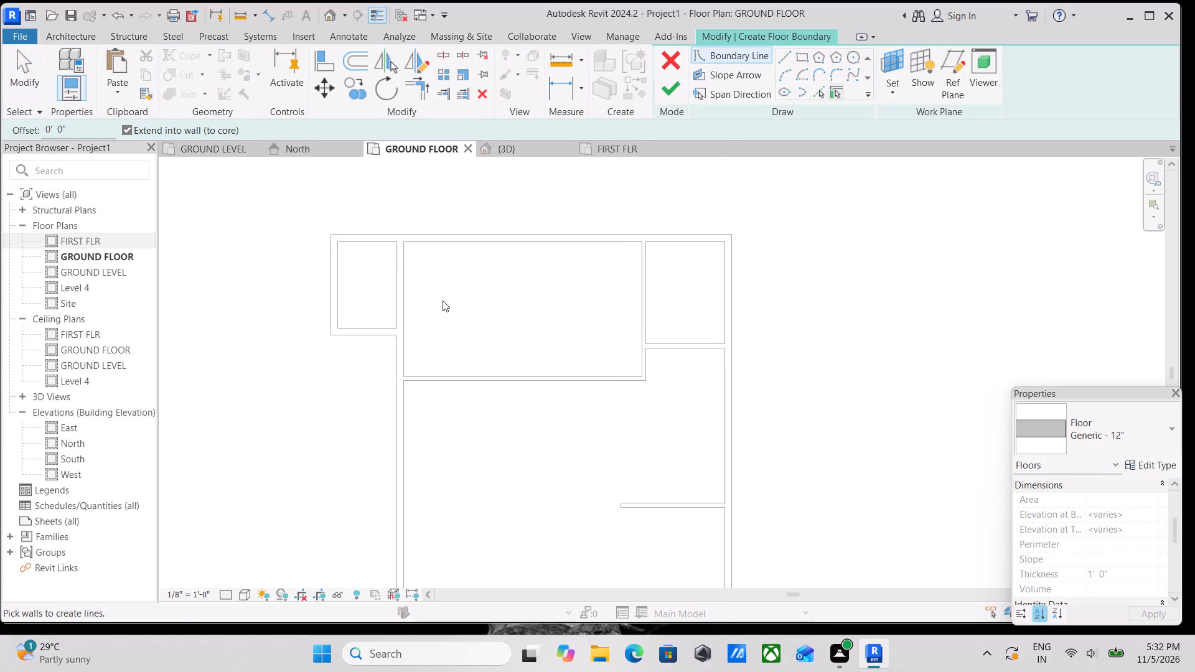
click(1148, 460)
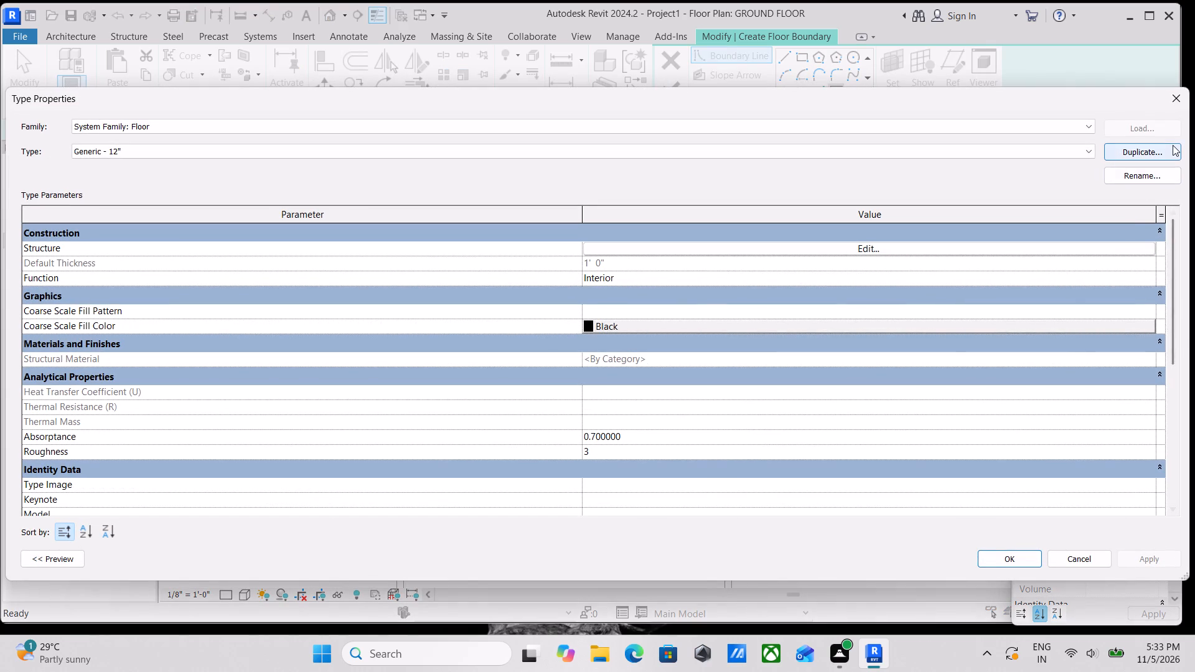
click(1173, 145)
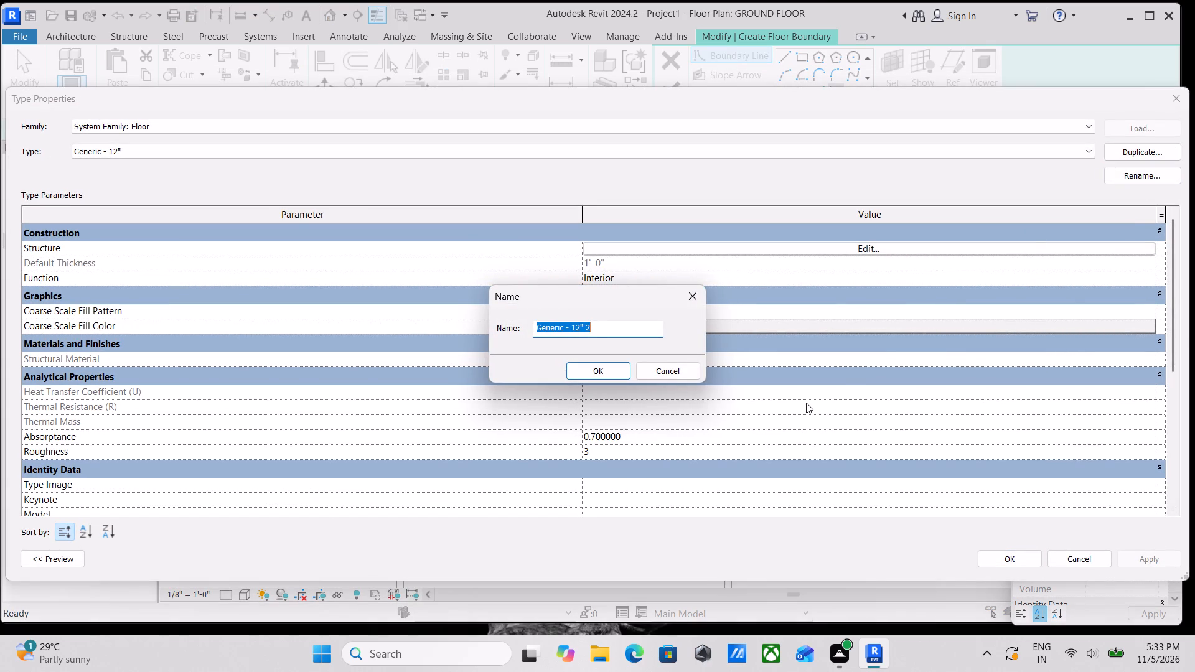
text(FLOORING)
key(space)
key(BackSpace)
key(BackSpace)
key(BackSpace)
key(BackSpace)
key(BackSpace)
key(BackSpace)
key(BackSpace)
key(BackSpace)
key(BackSpace)
key(BackSpace)
key(BackSpace)
key(BackSpace)
key(BackSpace)
key(BackSpace)
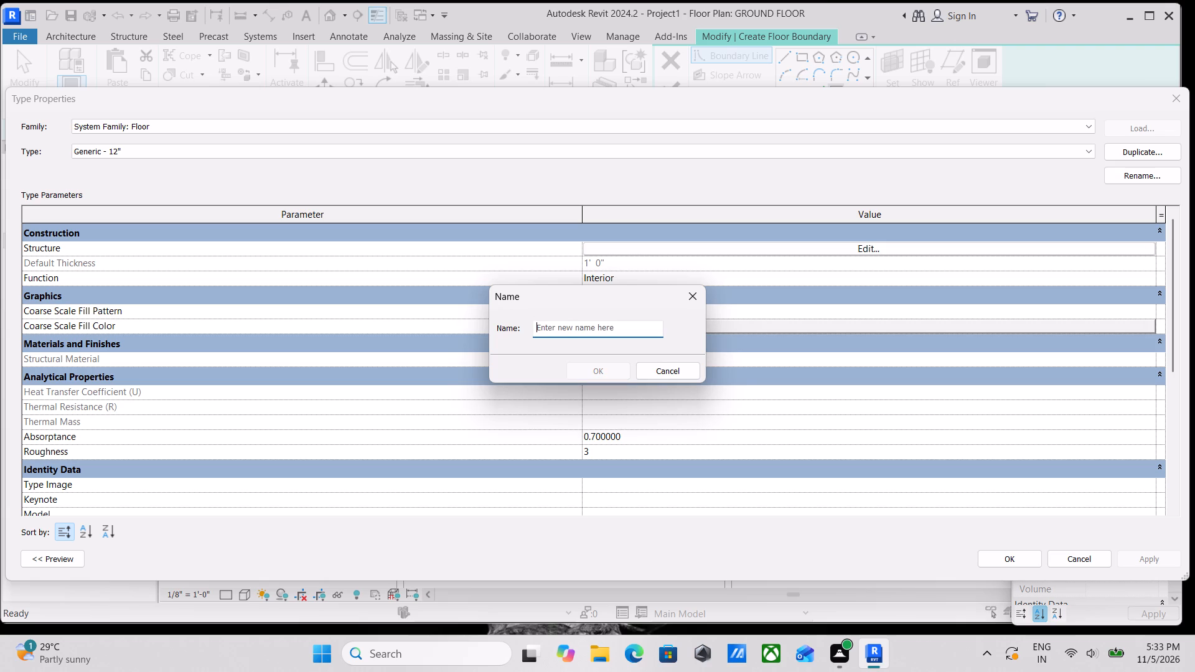
text(MA)
text(RB)
text(LE)
key(space)
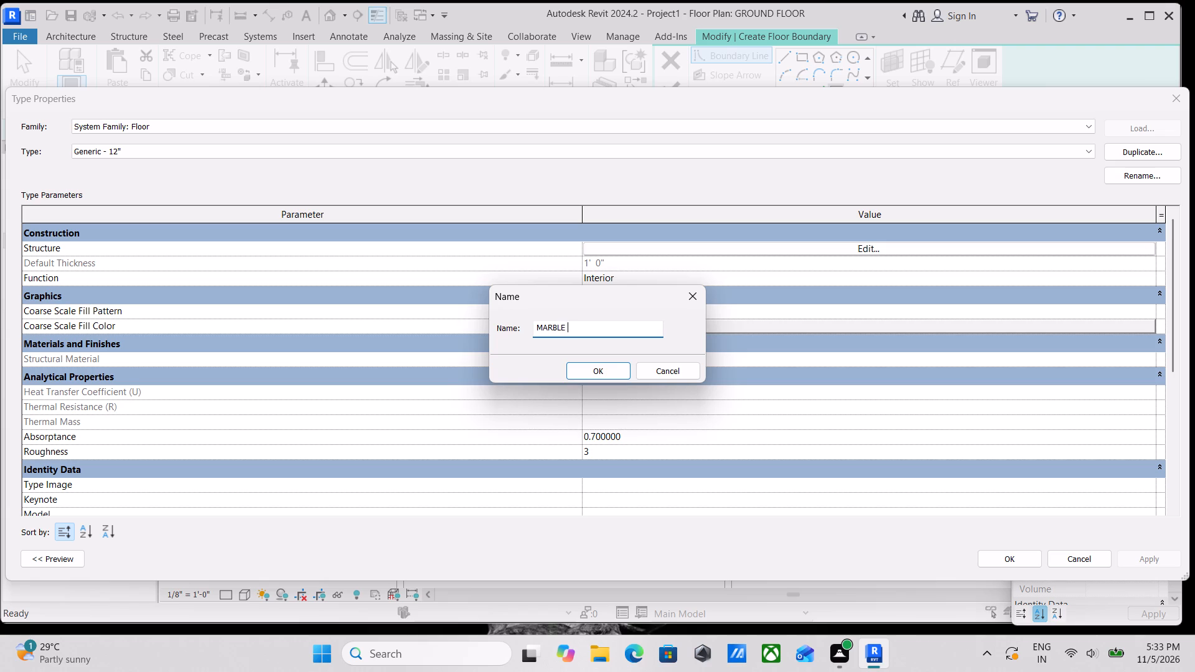
text(FLOORING)
key(space)
text(1')
click(592, 374)
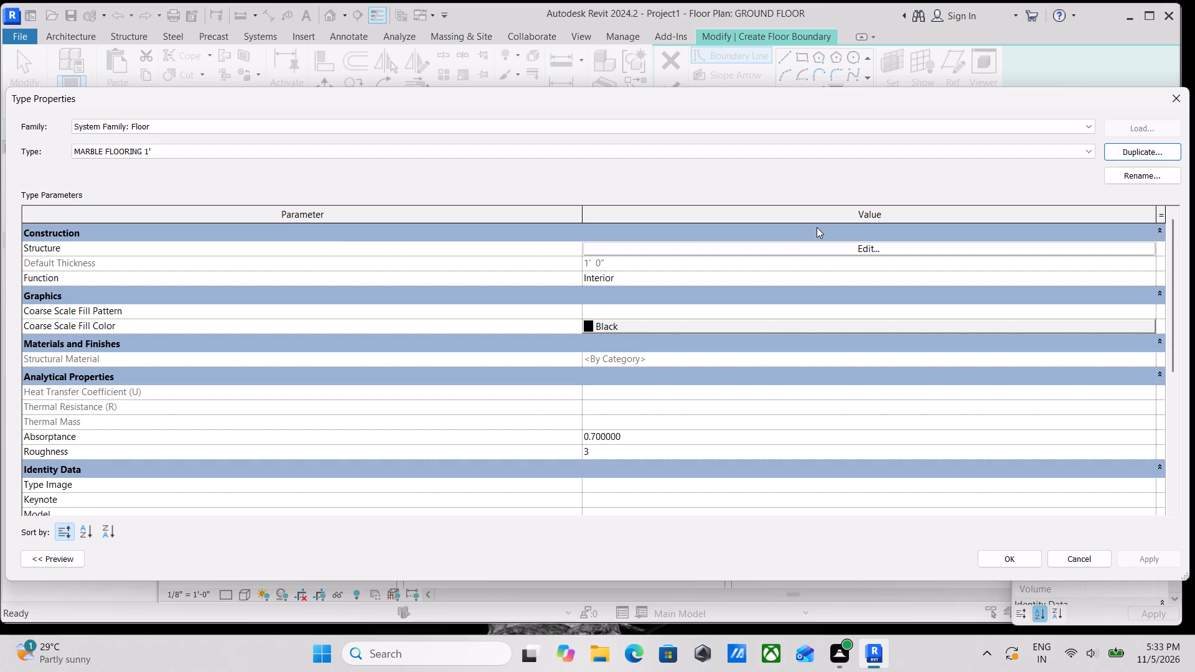
Create a new material for the structure layer of MARBLE FLOORING 1' and name it MARBLE MATERIAL.
click(817, 245)
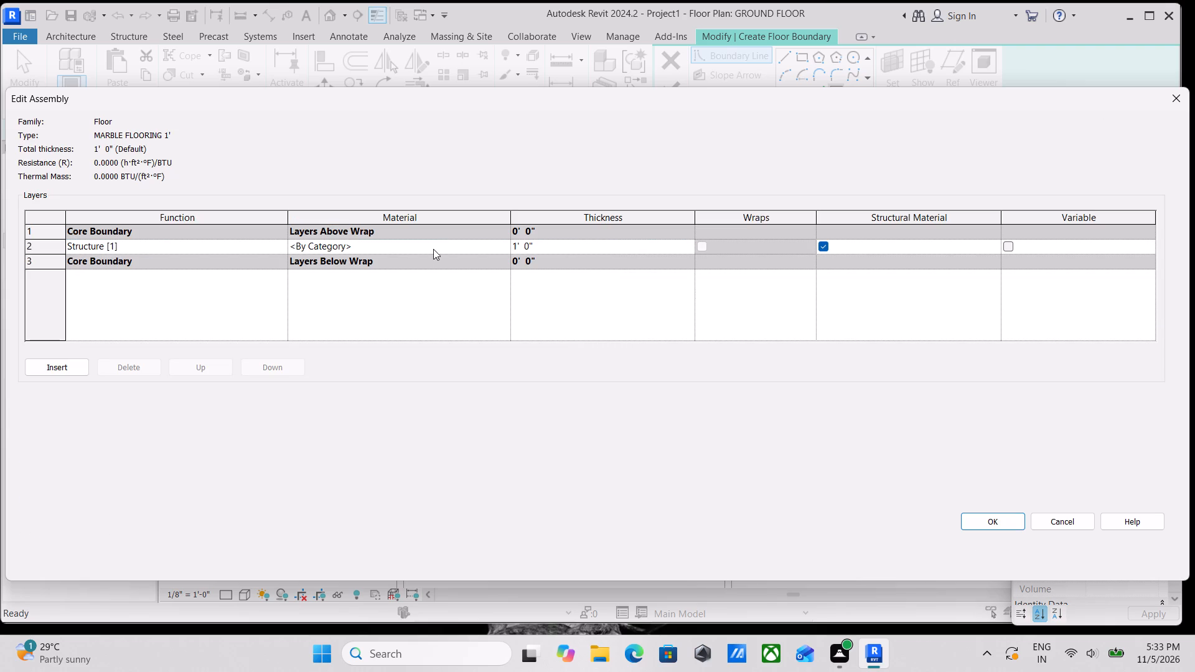
click(425, 249)
click(504, 245)
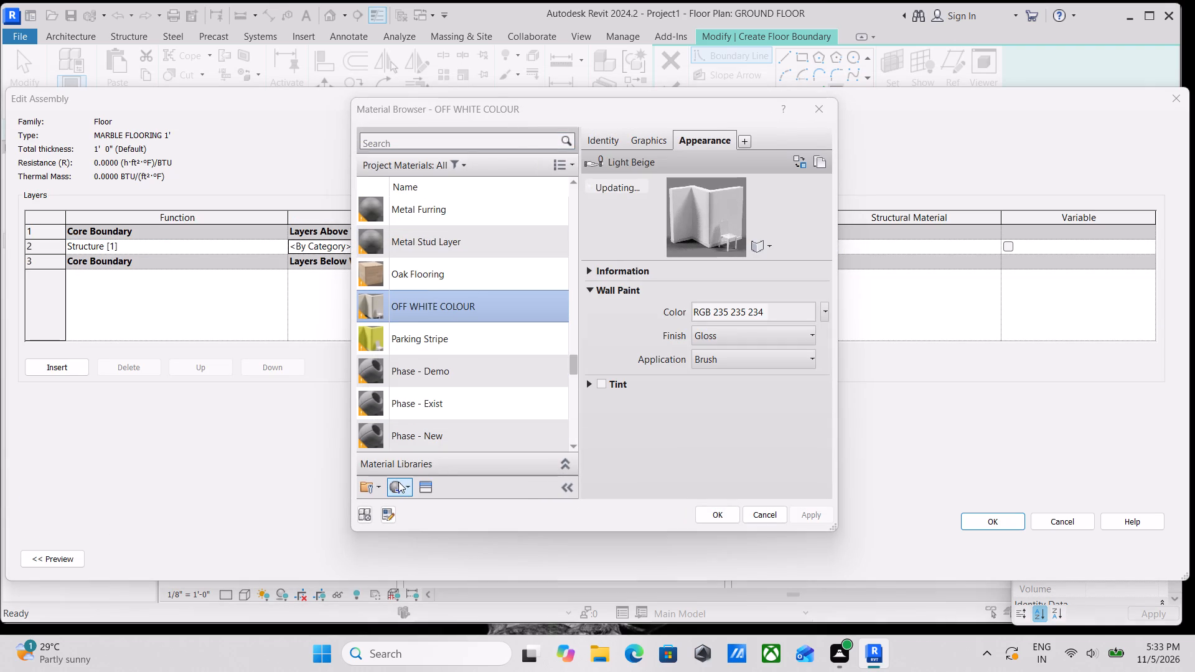
click(398, 482)
click(399, 498)
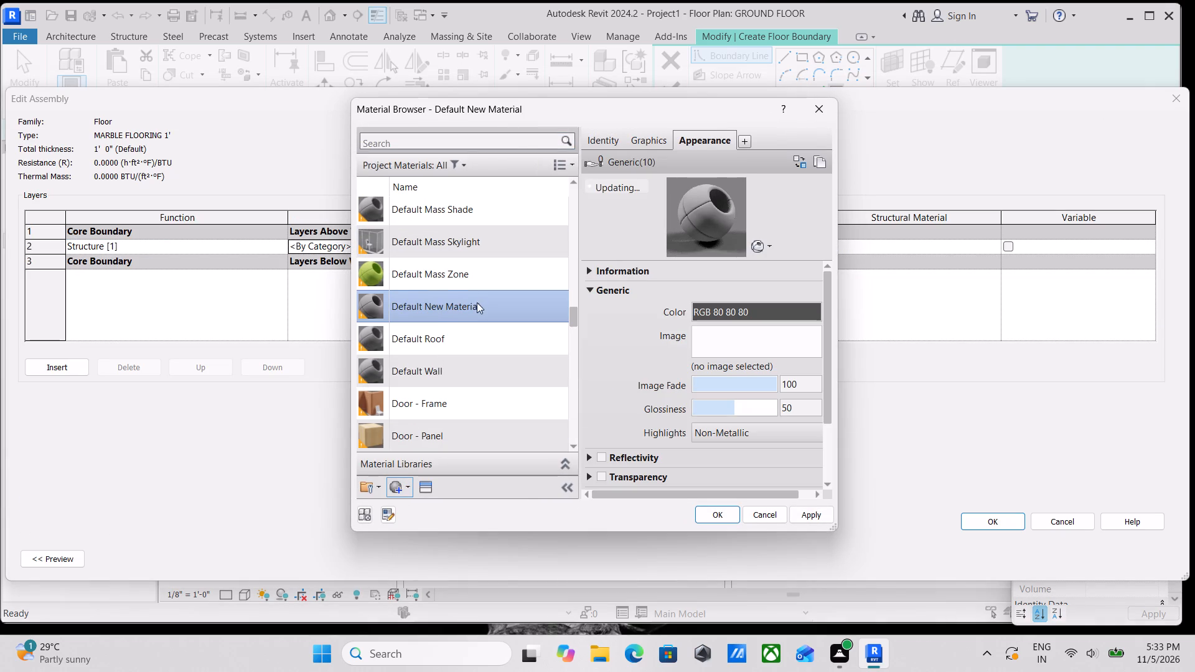
right_click(480, 299)
click(507, 358)
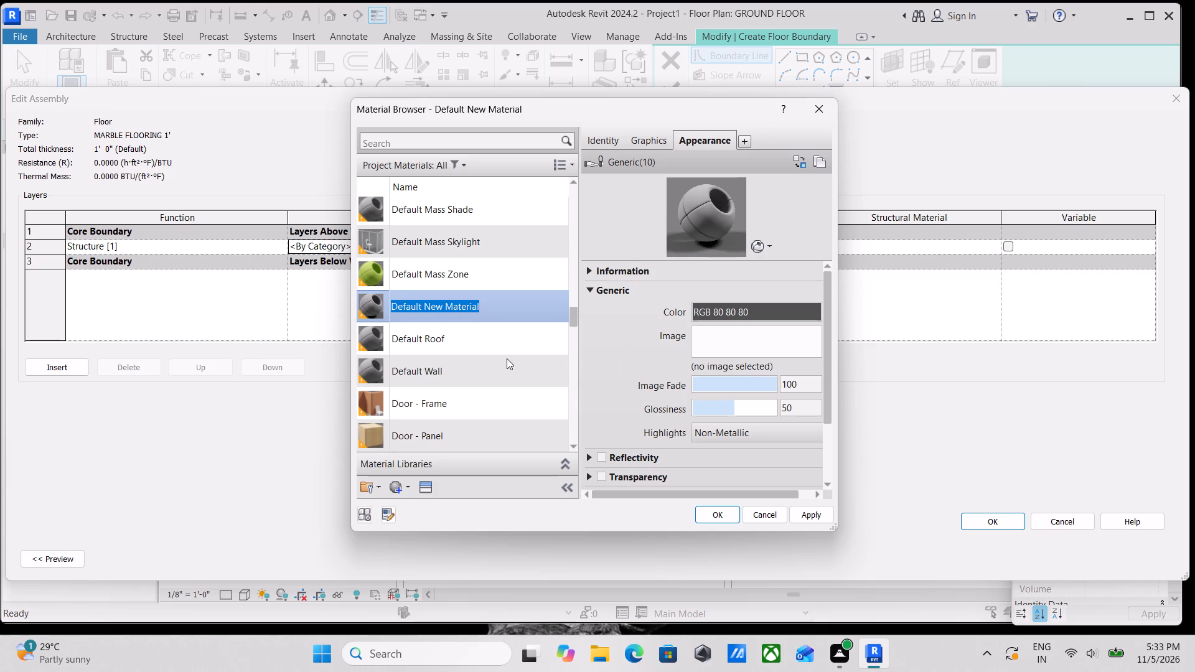
text(MA)
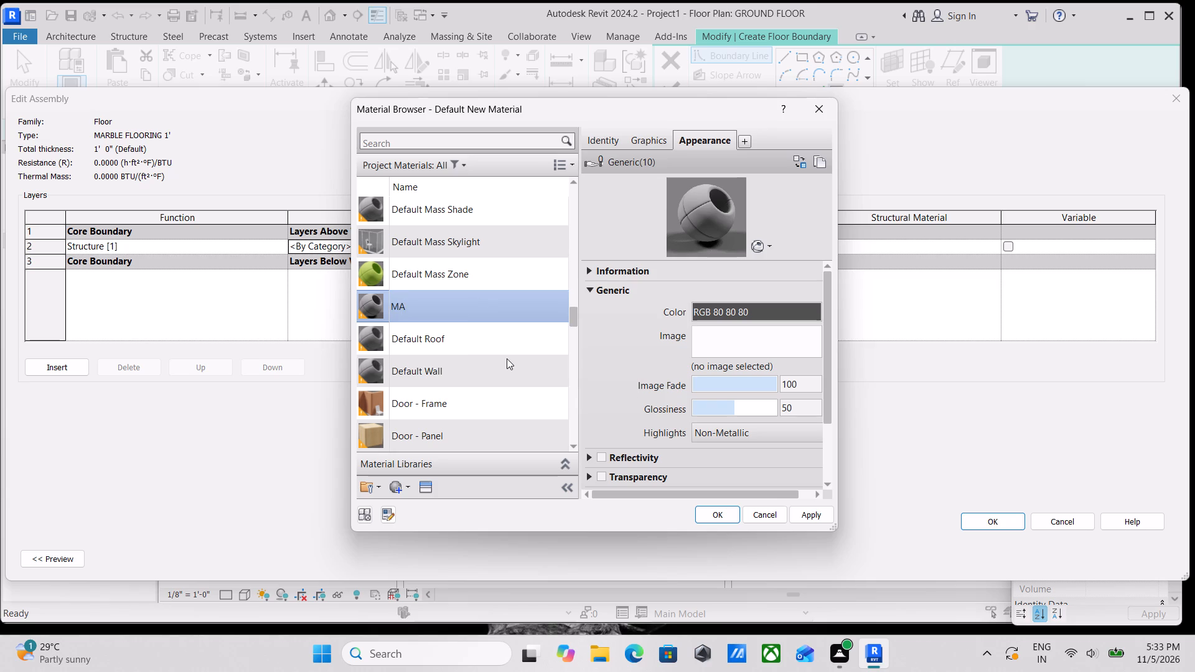
text(RBLE)
key(space)
text(MA)
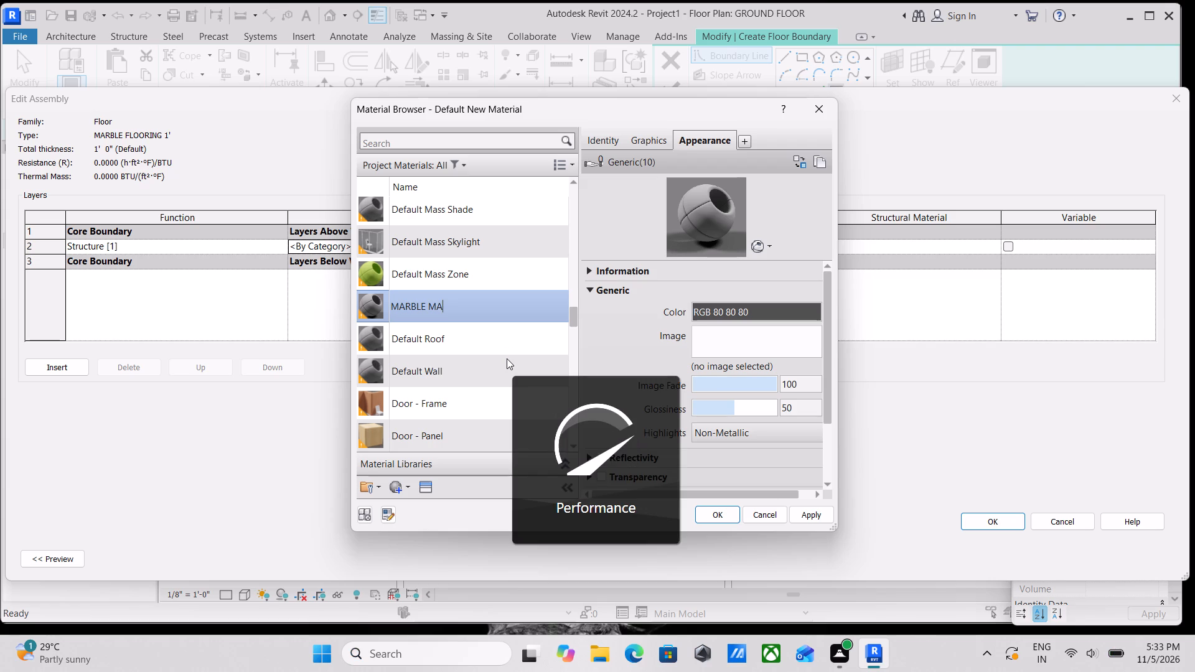
text(TER)
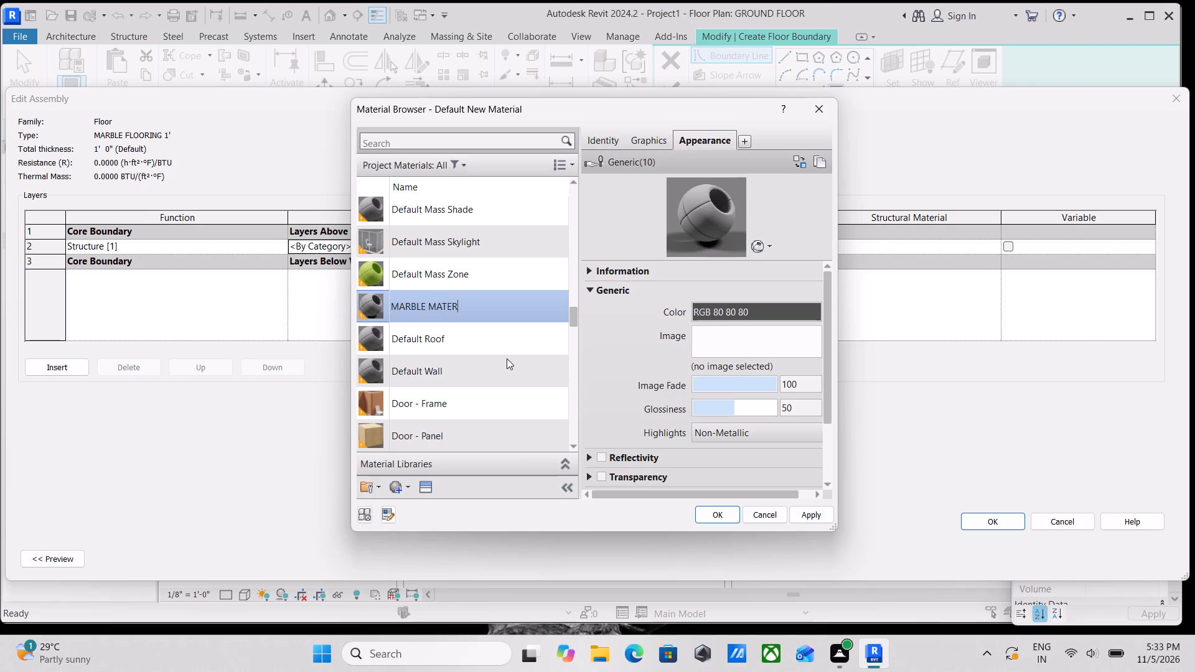
text(IAL)
key(space)
scroll(484, 358, up, 1)
scroll(489, 378, down, 1)
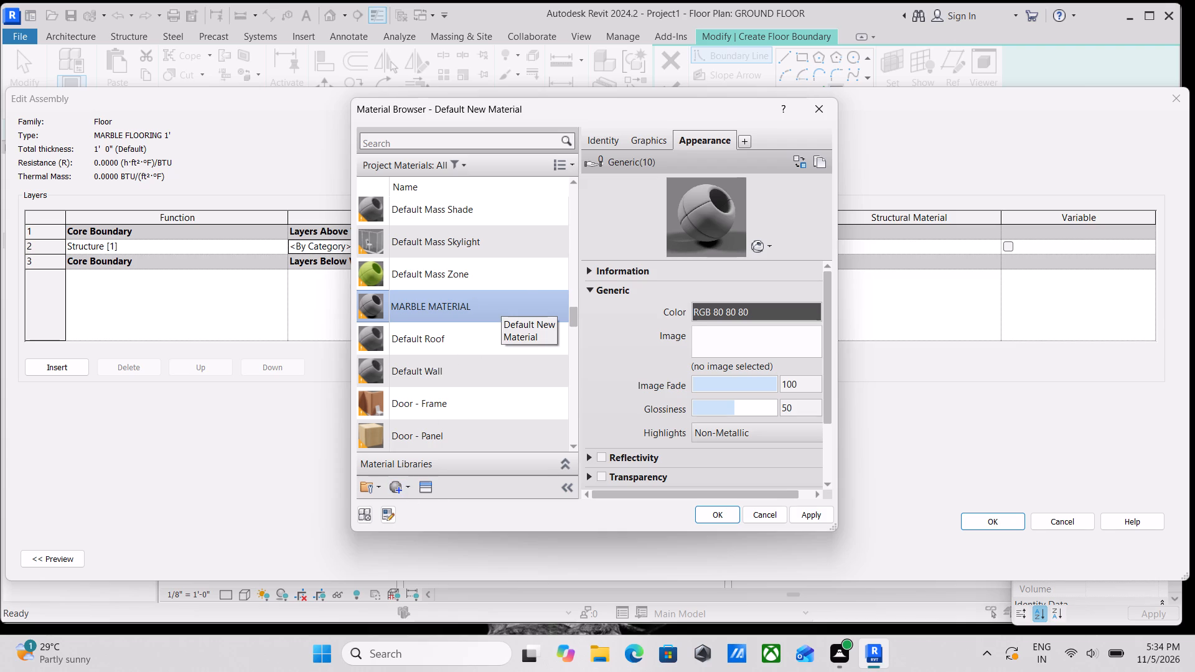
scroll(509, 306, up, 1)
scroll(509, 306, down, 1)
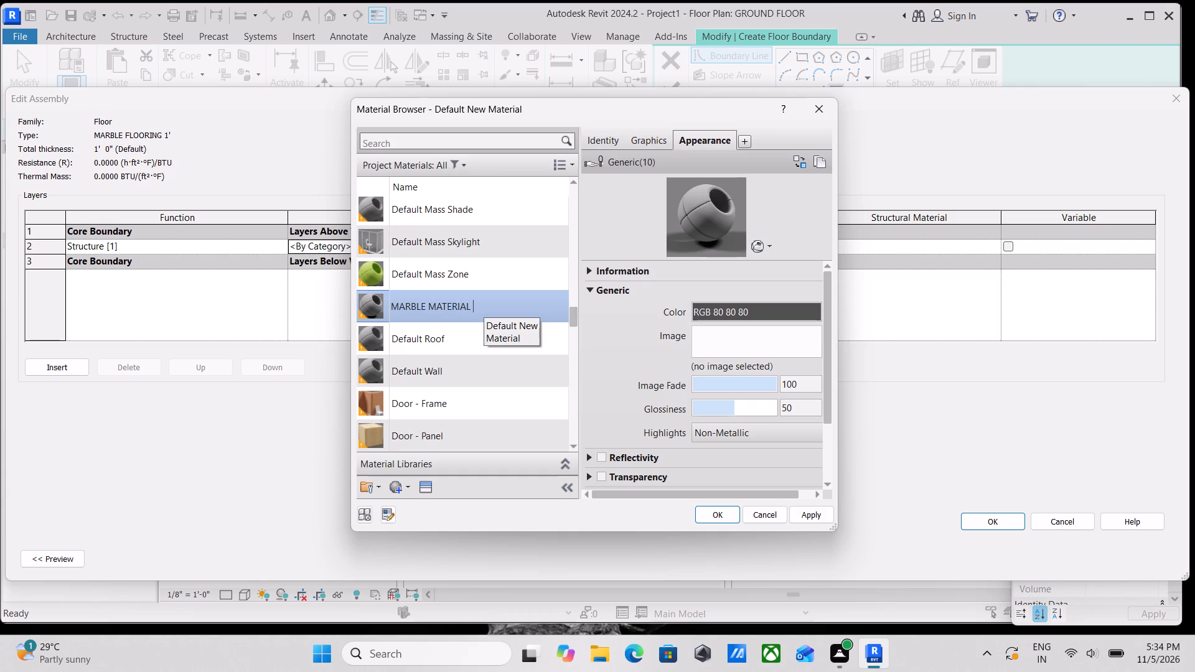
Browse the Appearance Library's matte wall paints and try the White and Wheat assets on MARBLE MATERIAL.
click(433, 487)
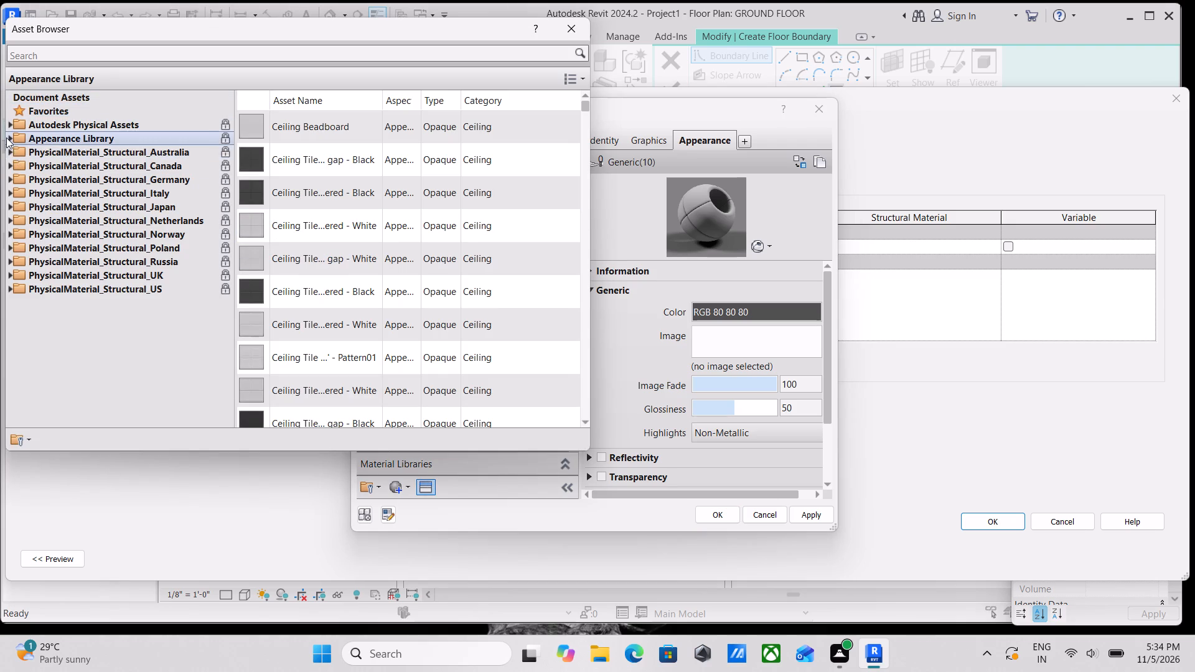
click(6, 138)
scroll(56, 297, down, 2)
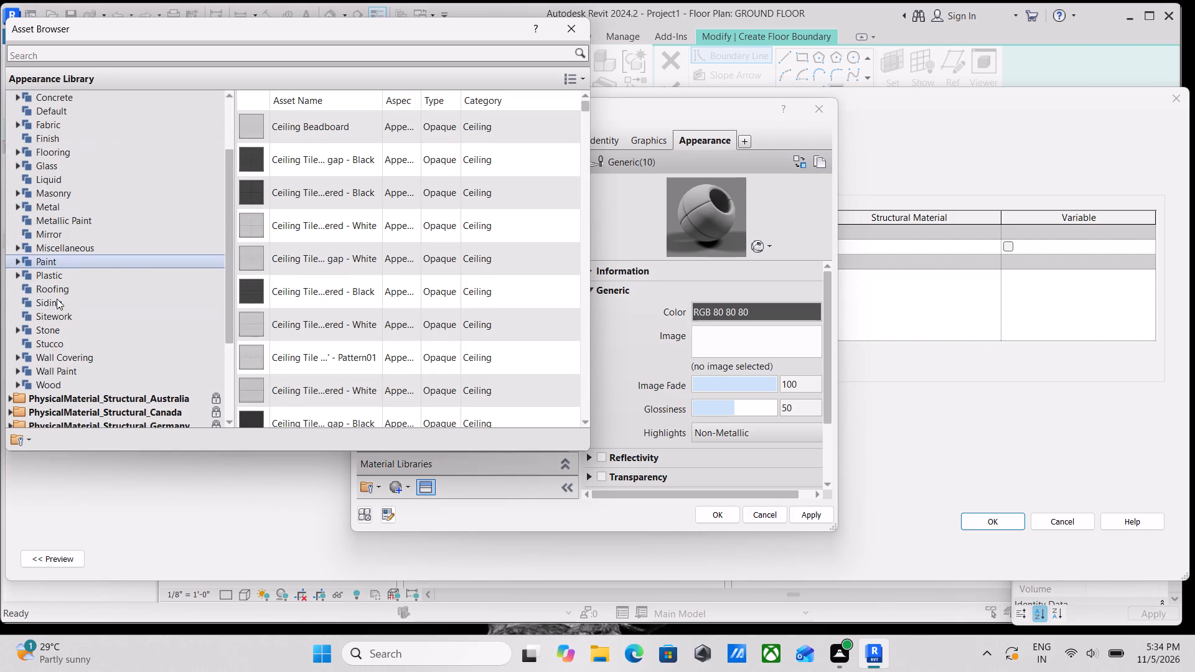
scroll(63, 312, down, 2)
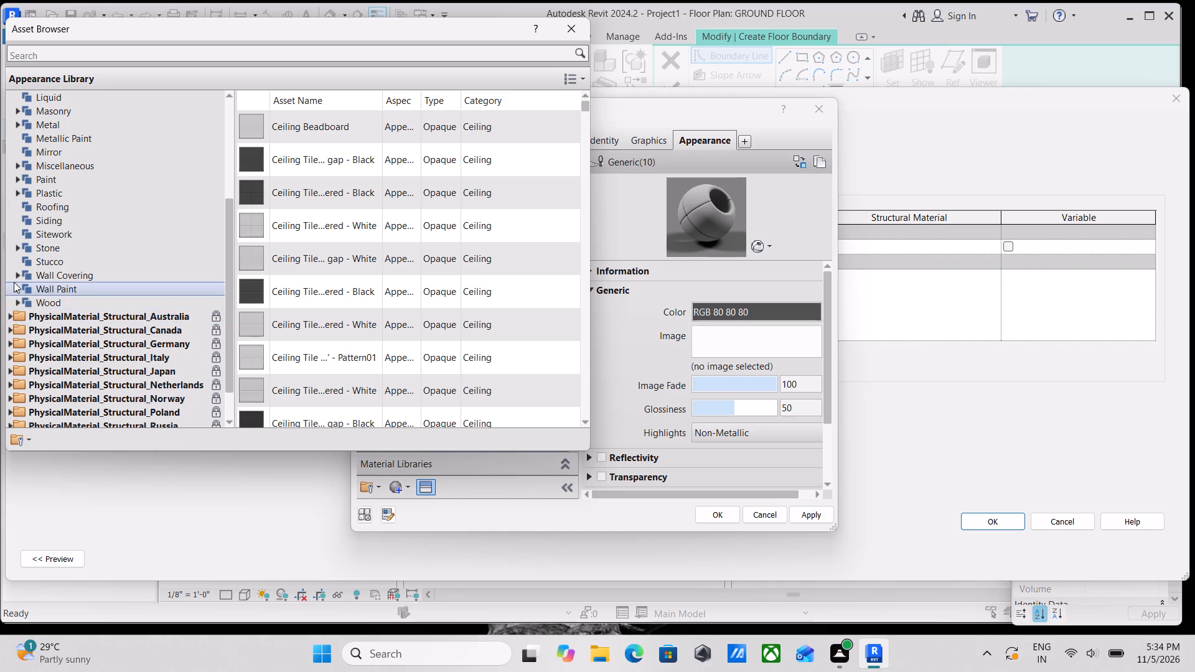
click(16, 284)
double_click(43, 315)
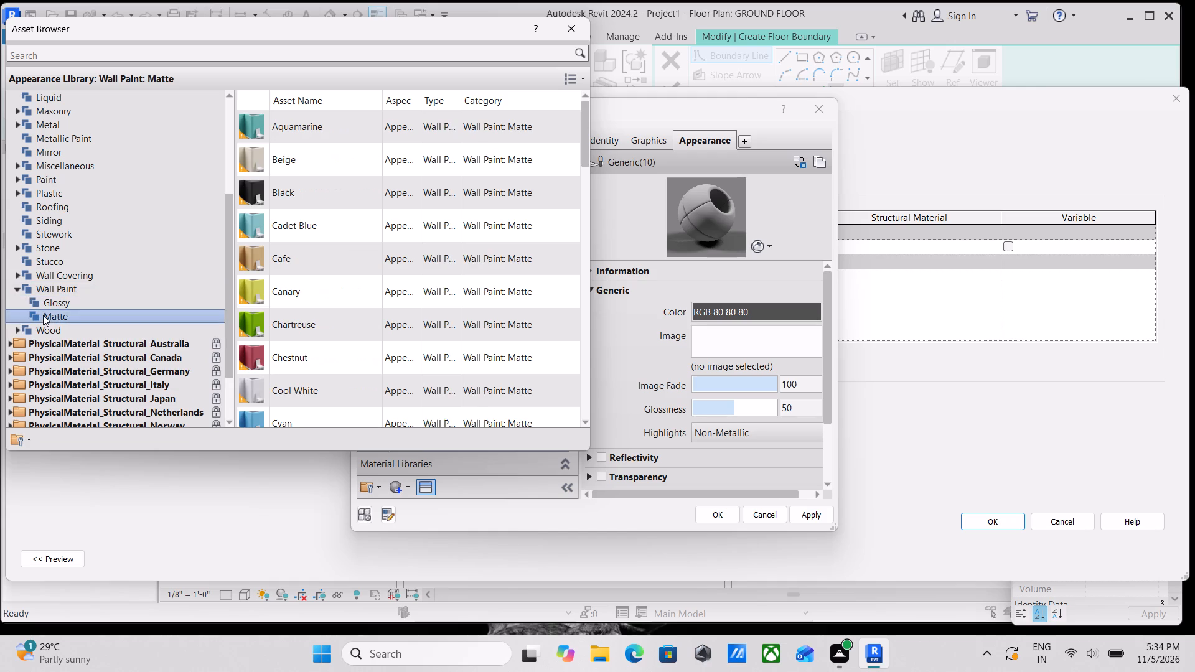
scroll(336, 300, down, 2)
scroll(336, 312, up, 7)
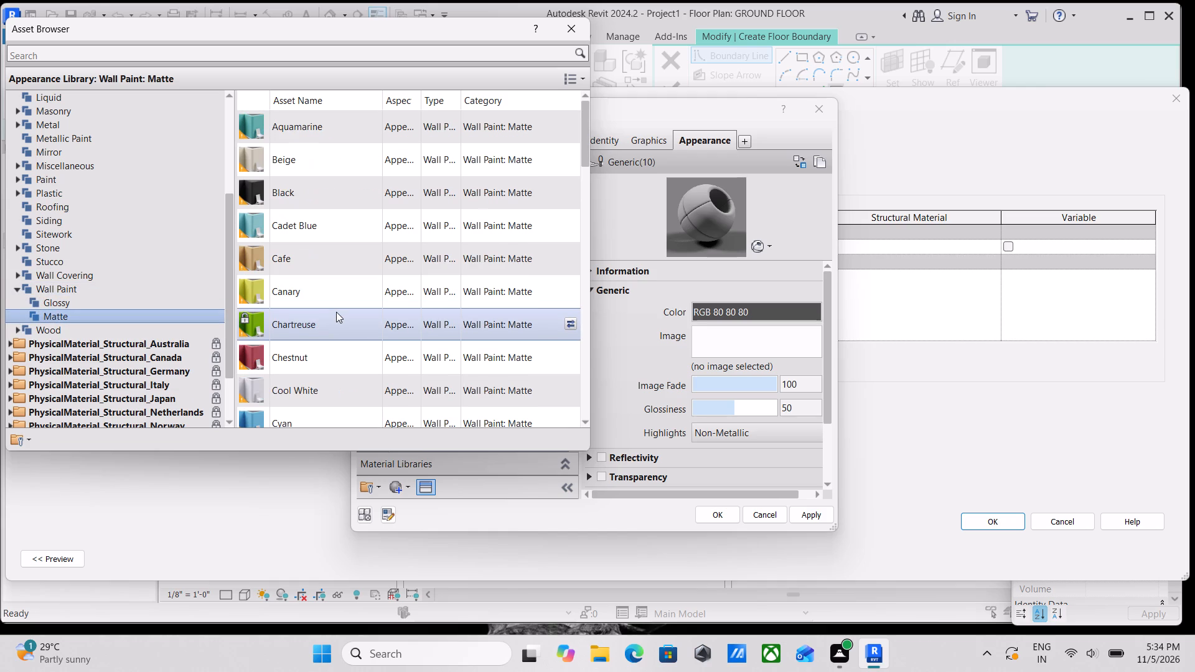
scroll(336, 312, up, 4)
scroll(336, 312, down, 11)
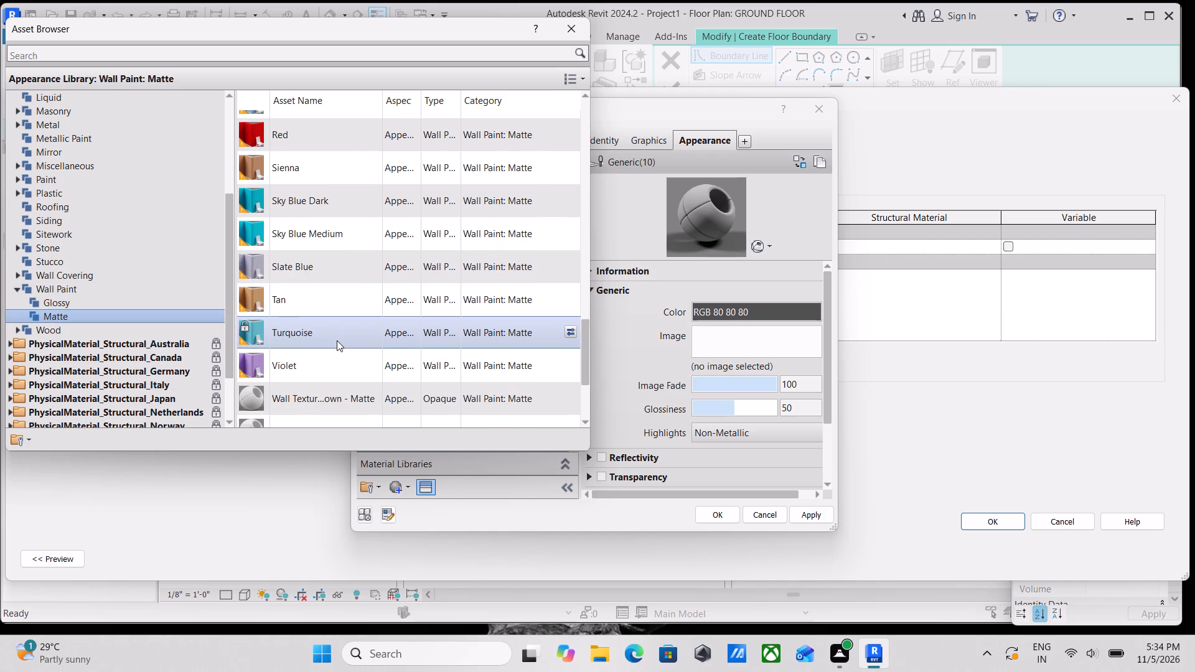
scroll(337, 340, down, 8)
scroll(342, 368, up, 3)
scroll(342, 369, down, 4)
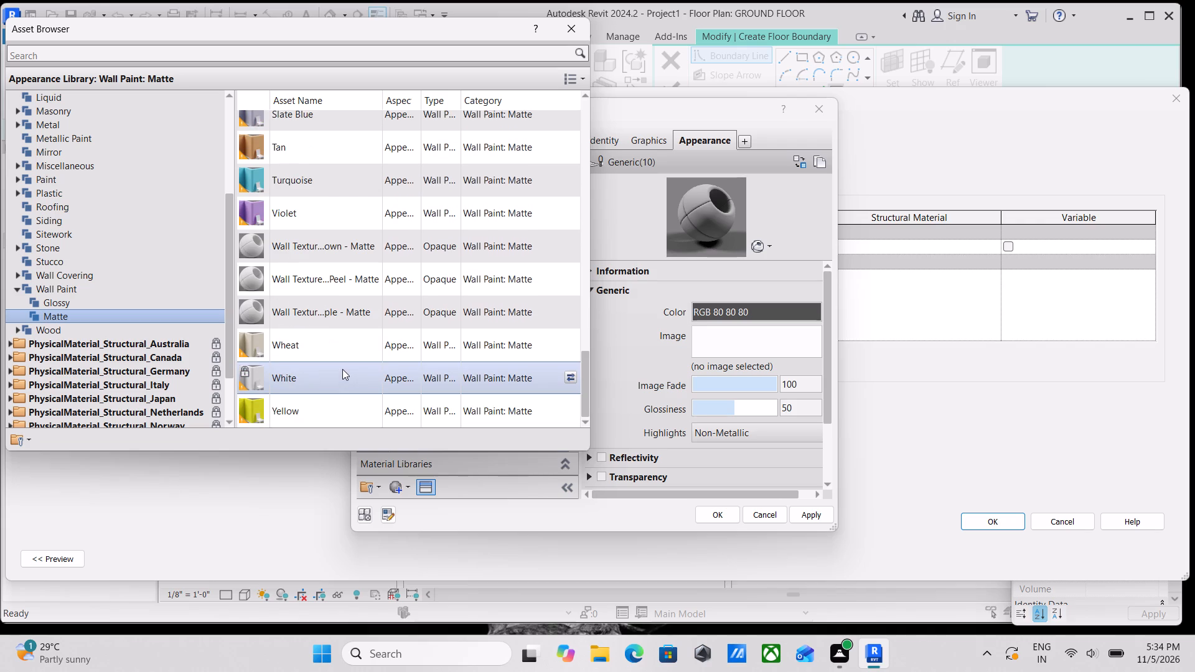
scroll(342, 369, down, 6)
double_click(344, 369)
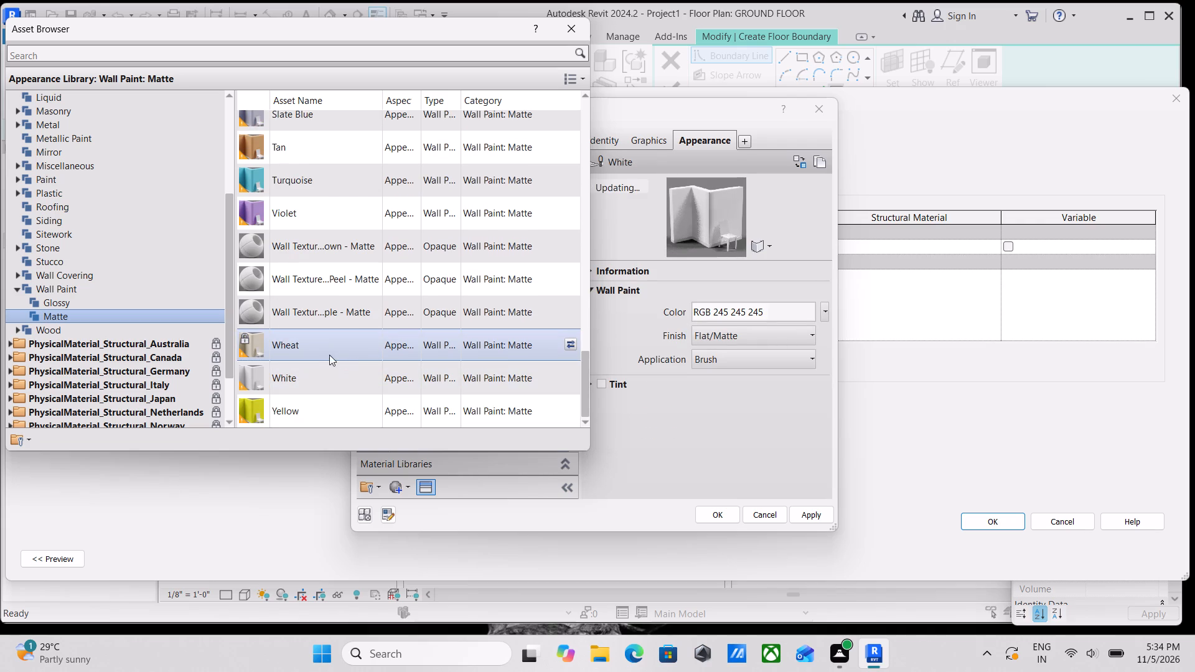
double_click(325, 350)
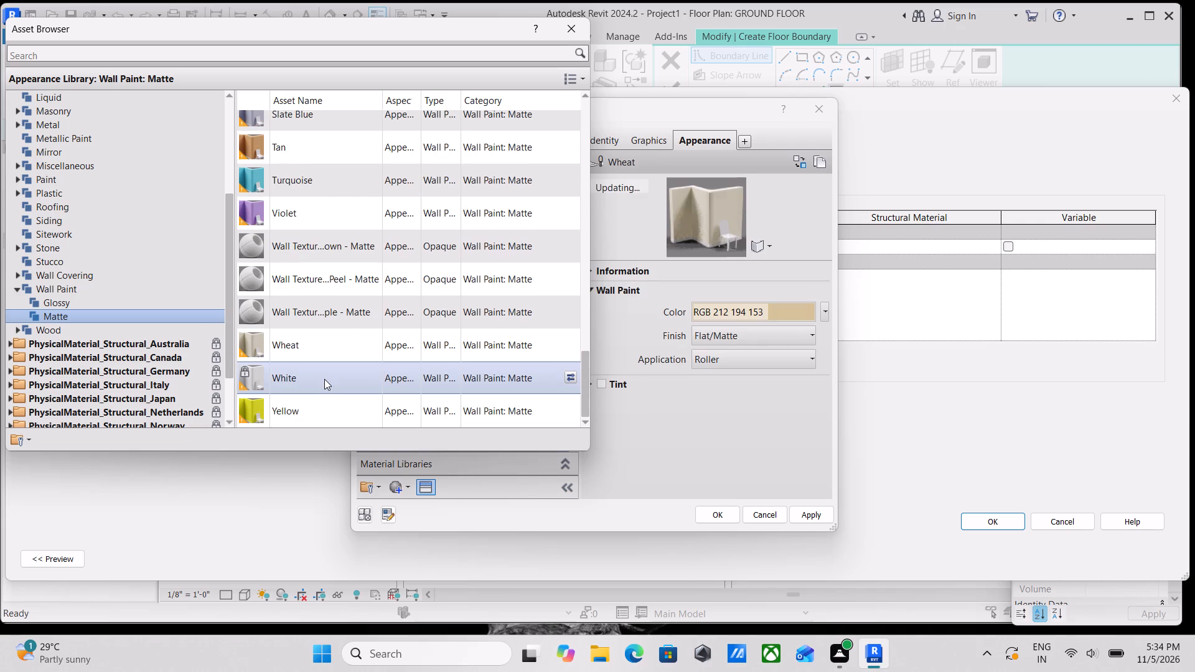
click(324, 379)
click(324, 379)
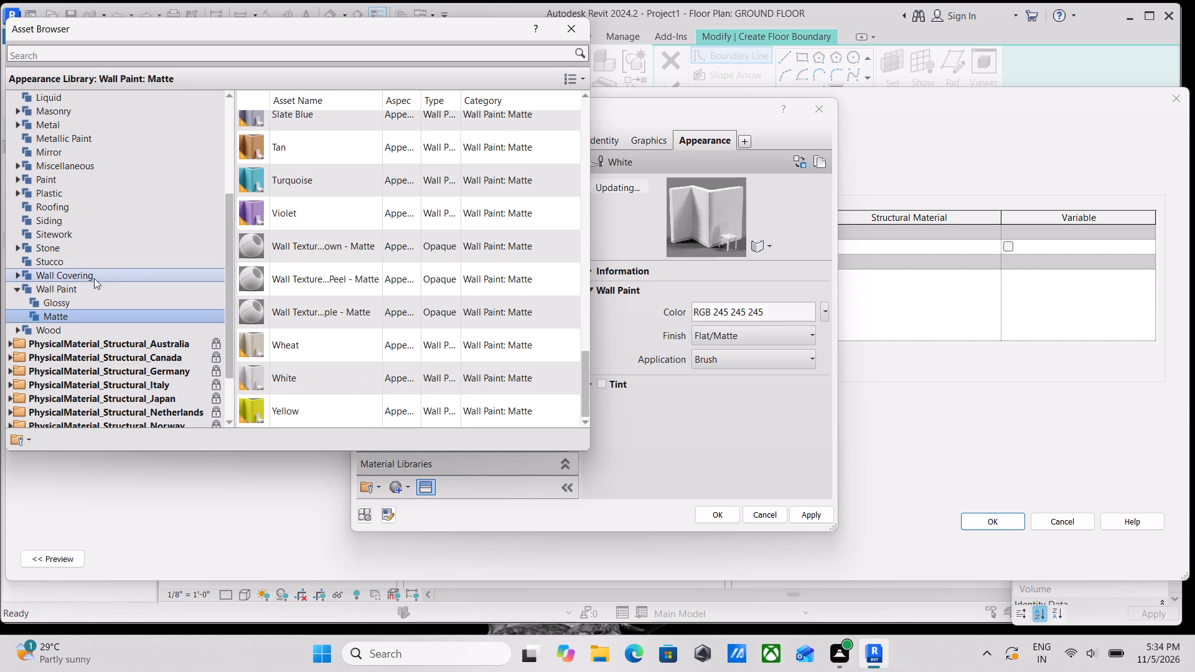
Replace the MARBLE MATERIAL appearance with the Fine Polished - White asset from the Stone: Marble library category and apply it.
click(16, 189)
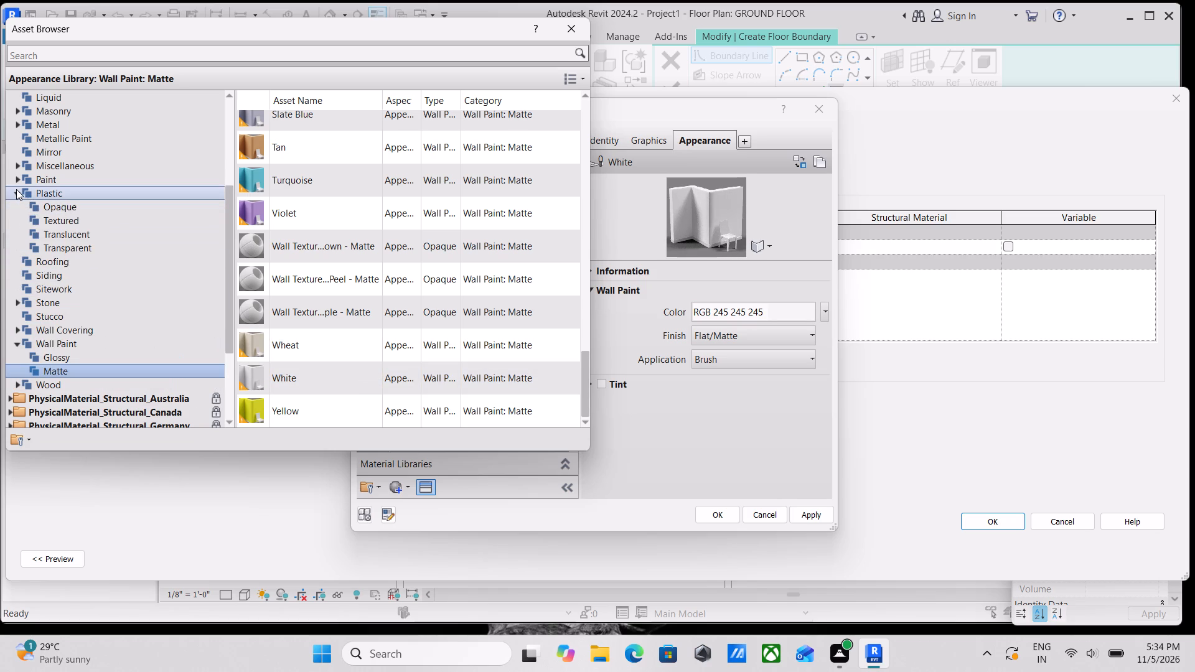
click(11, 172)
click(14, 174)
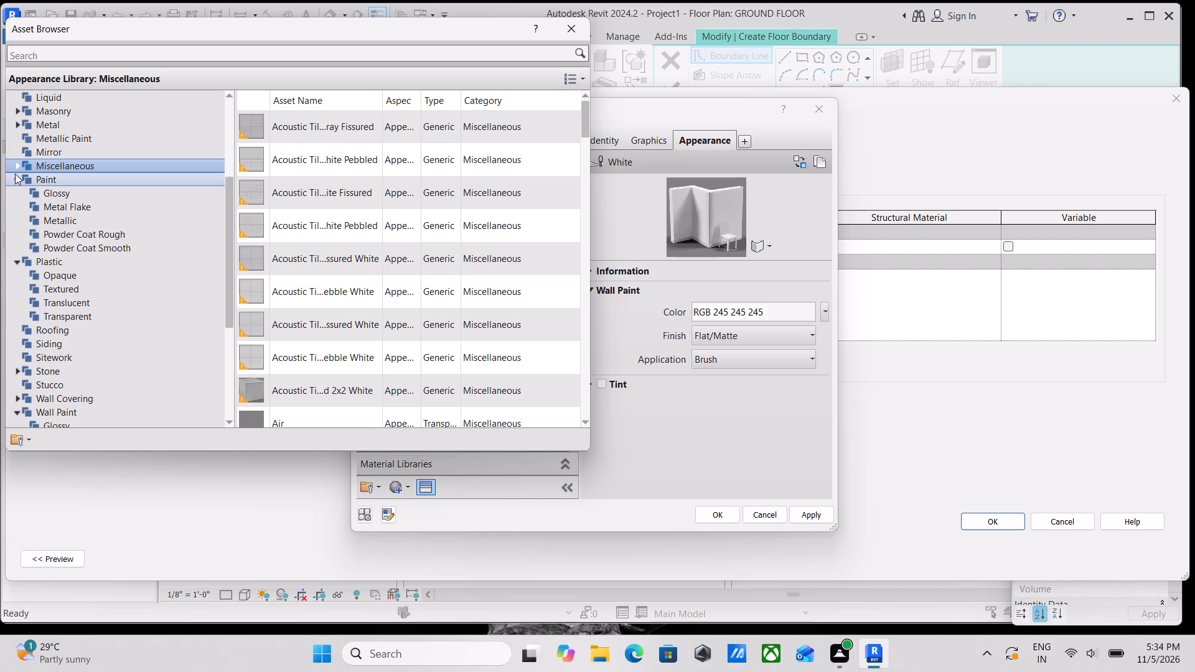
click(22, 262)
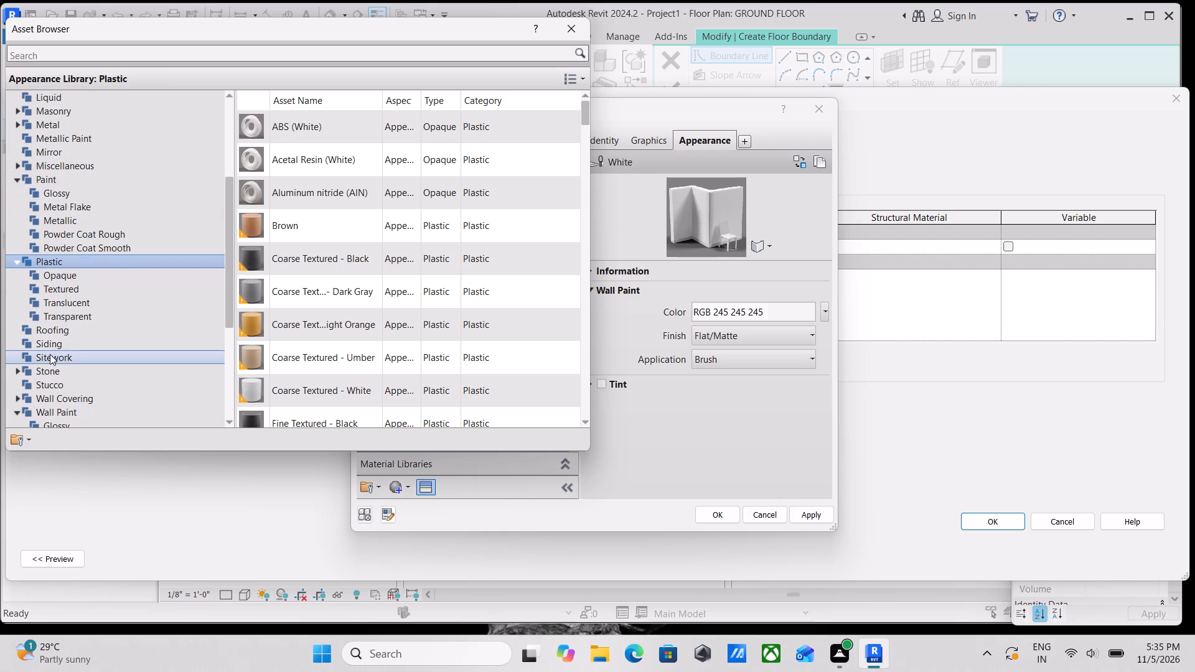
click(49, 341)
scroll(89, 342, down, 1)
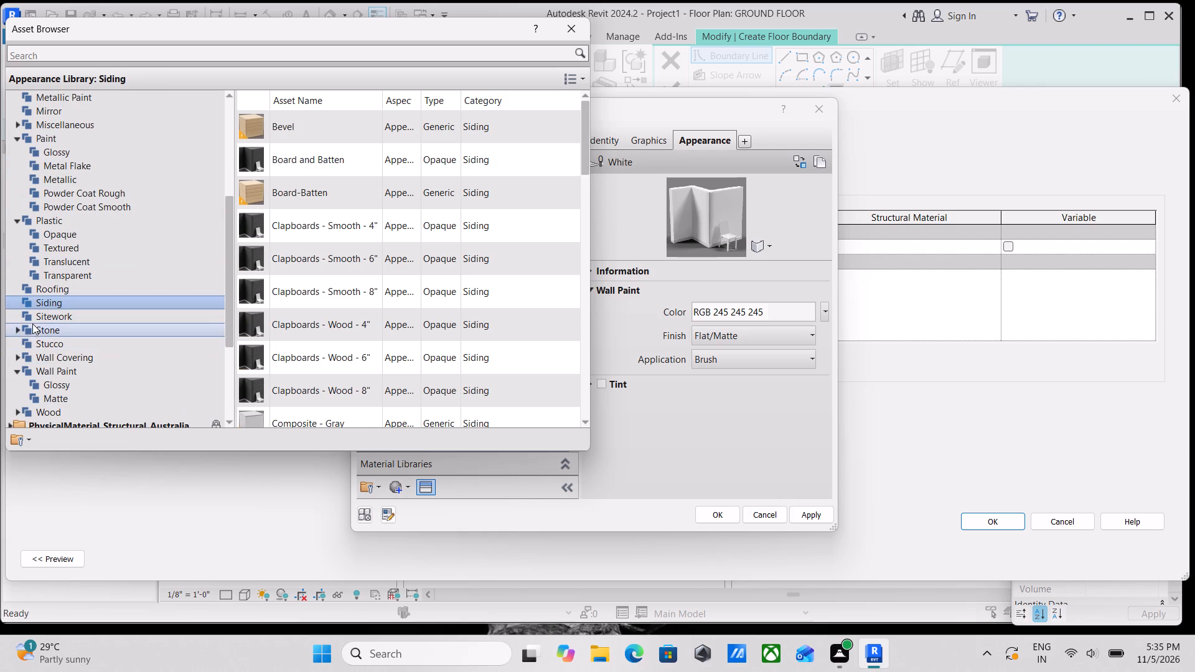
click(19, 327)
double_click(36, 353)
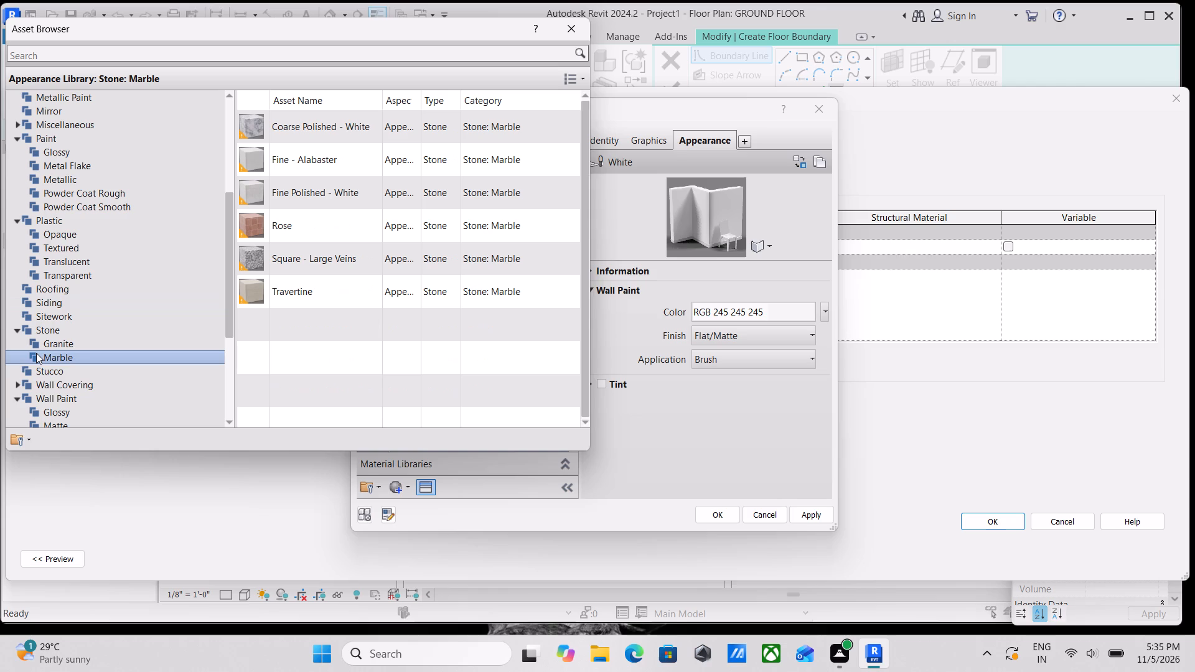
click(295, 119)
click(295, 119)
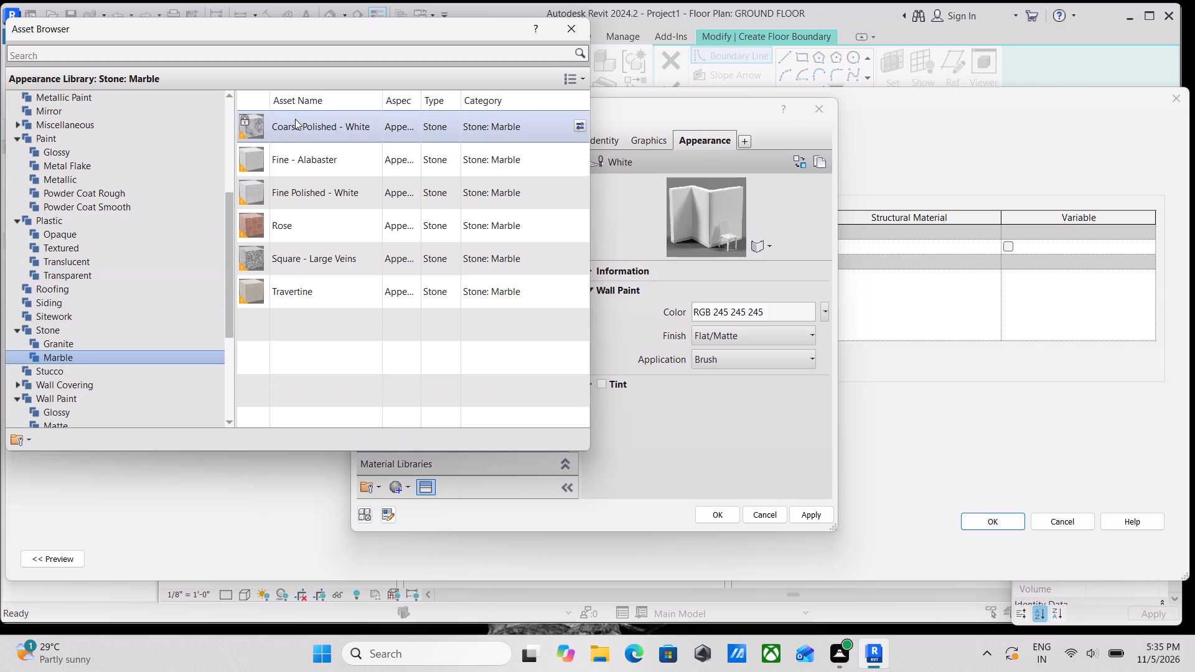
triple_click(296, 177)
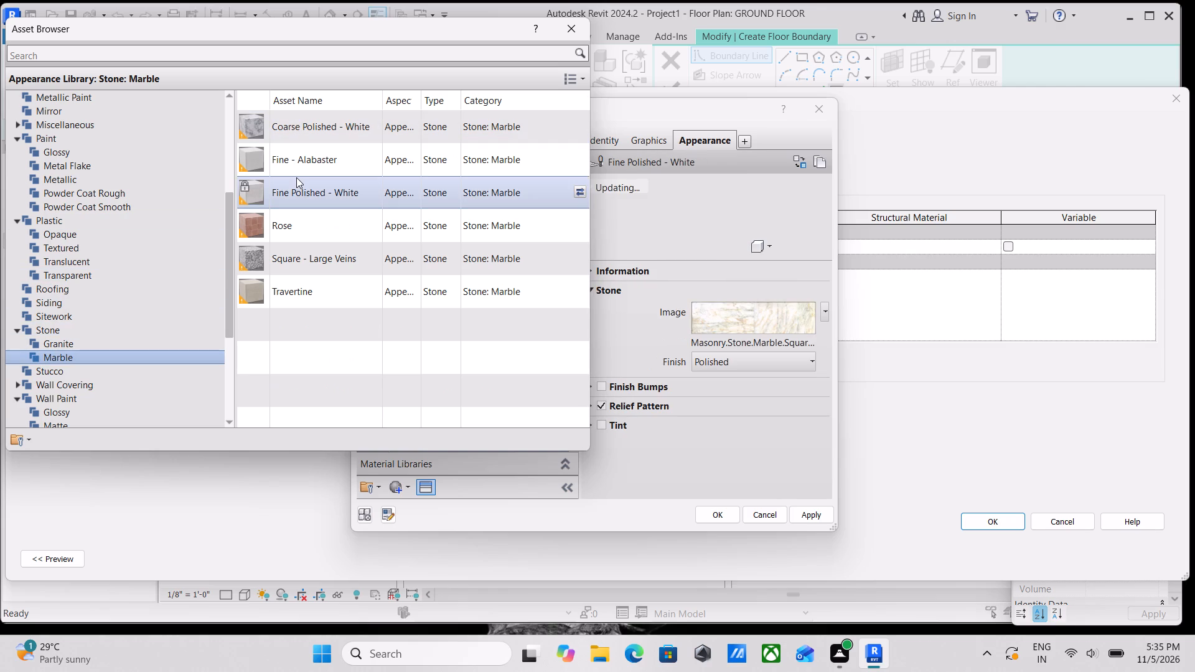
click(800, 511)
click(754, 510)
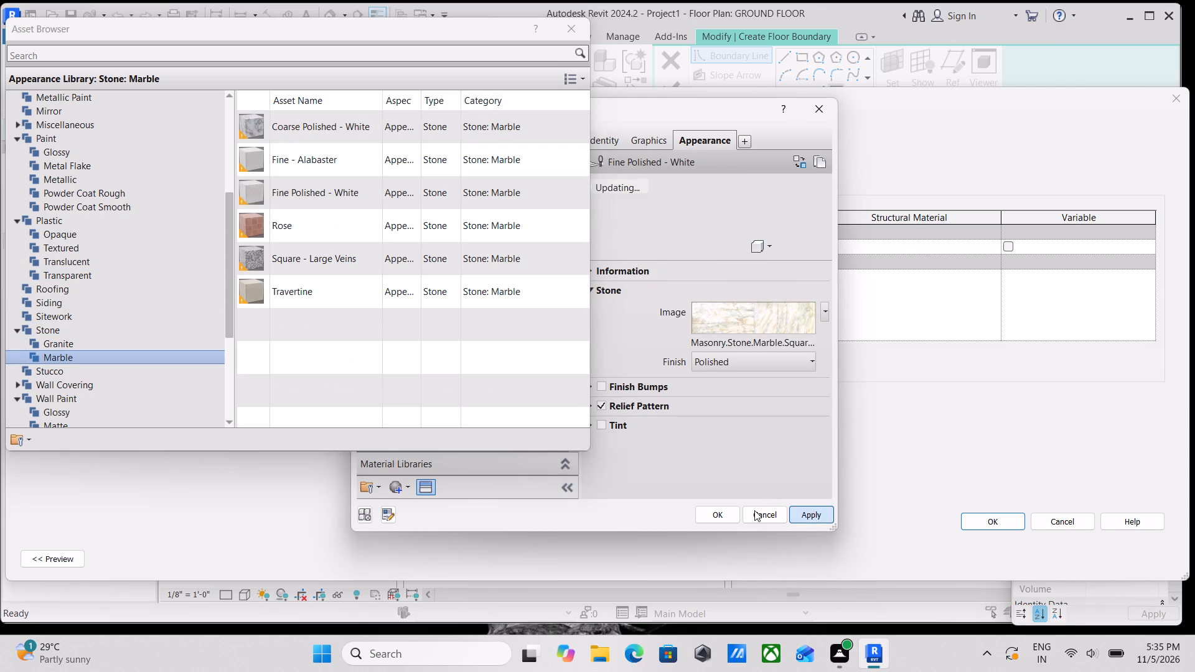
click(715, 514)
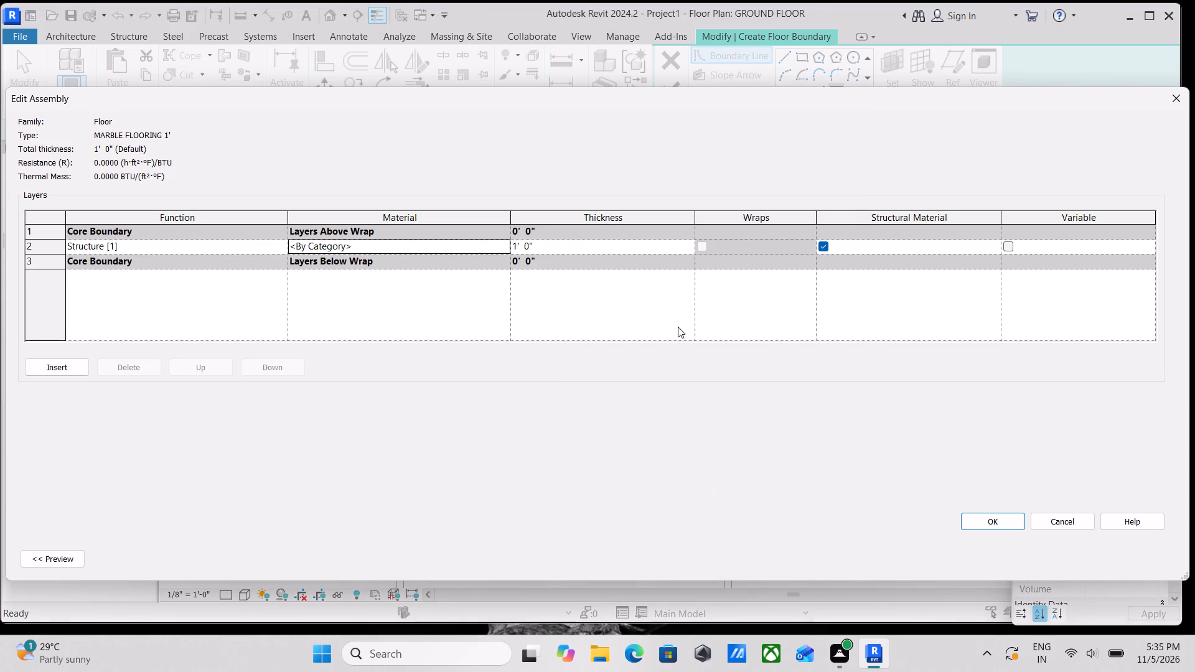
Find MARBLE MATERIAL among the project materials, assign it to the structure layer of MARBLE FLOORING 1', and accept the type properties.
click(503, 249)
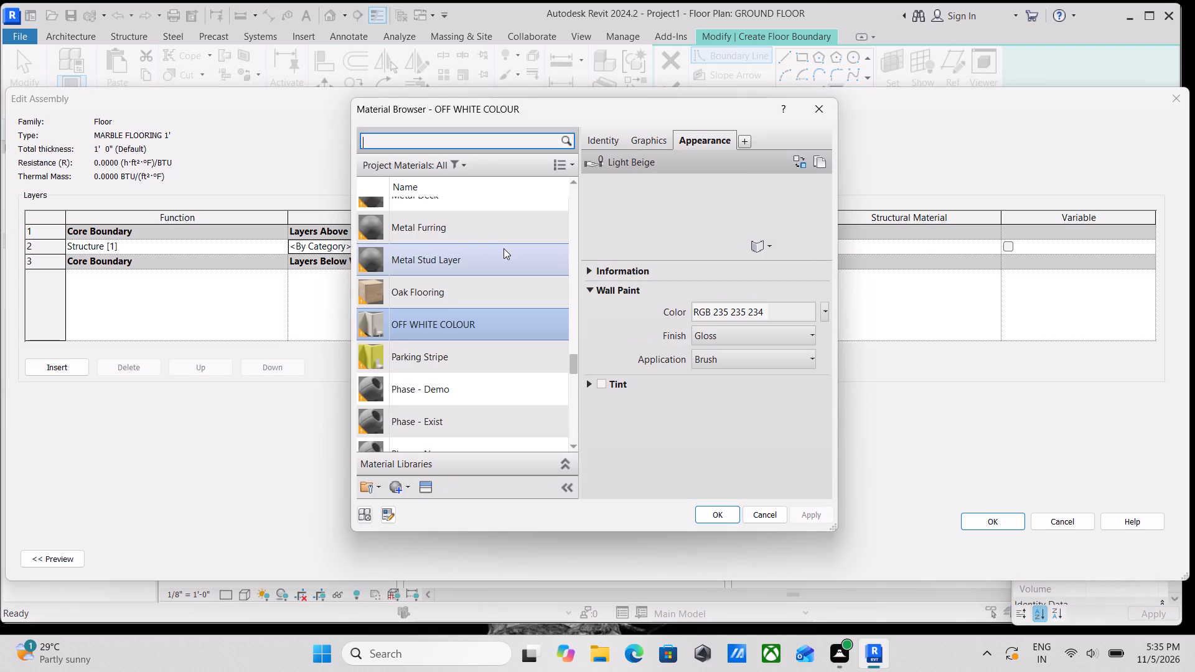
click(401, 490)
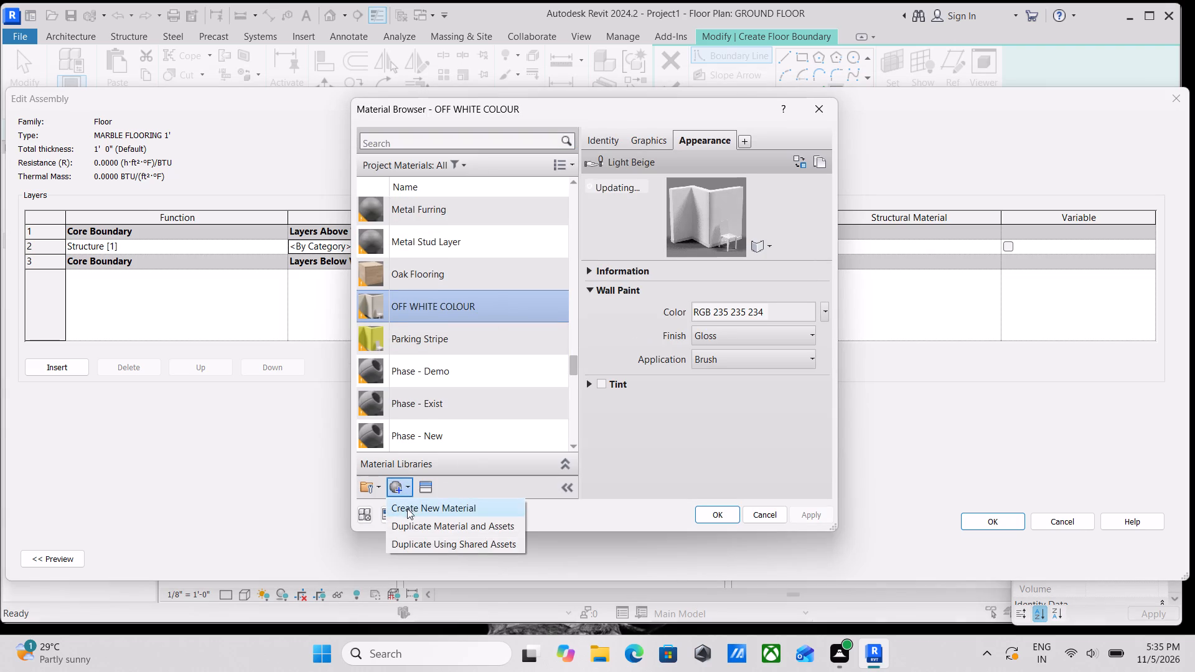
click(488, 137)
text(MAR)
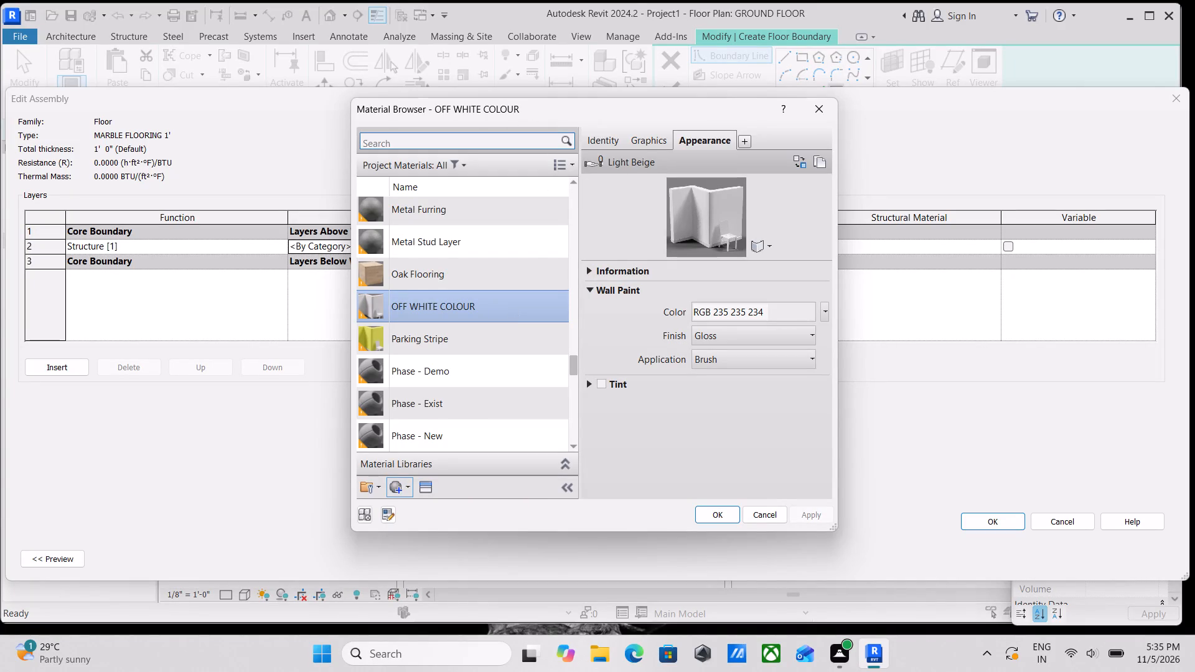
click(474, 149)
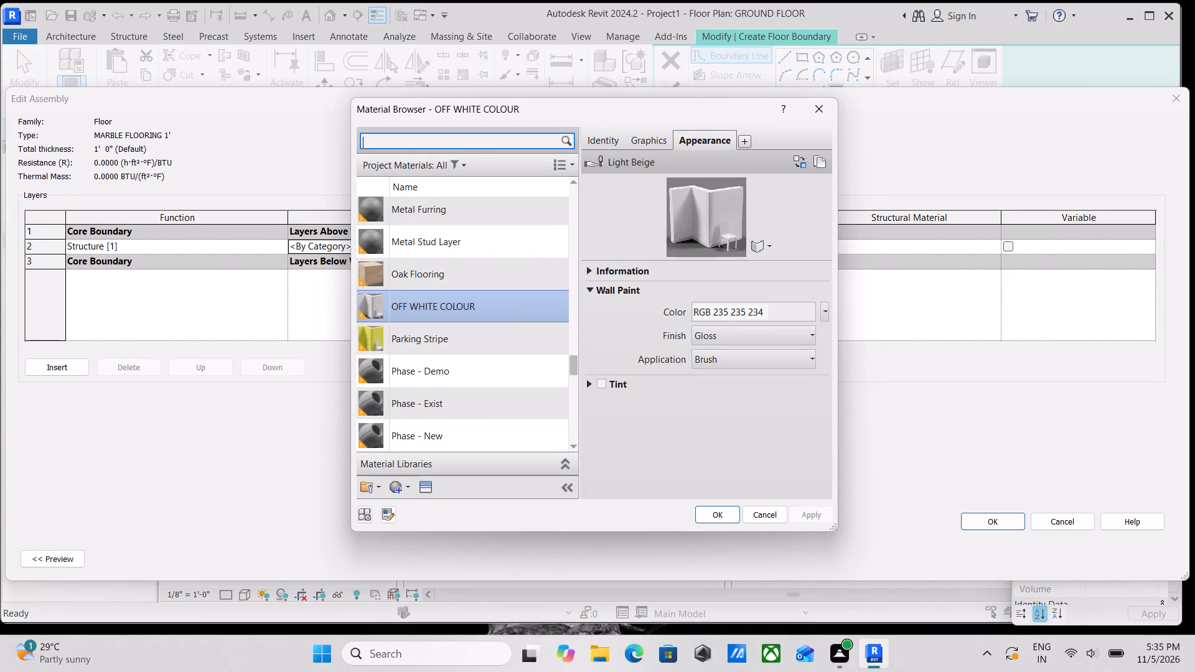
text(MAR)
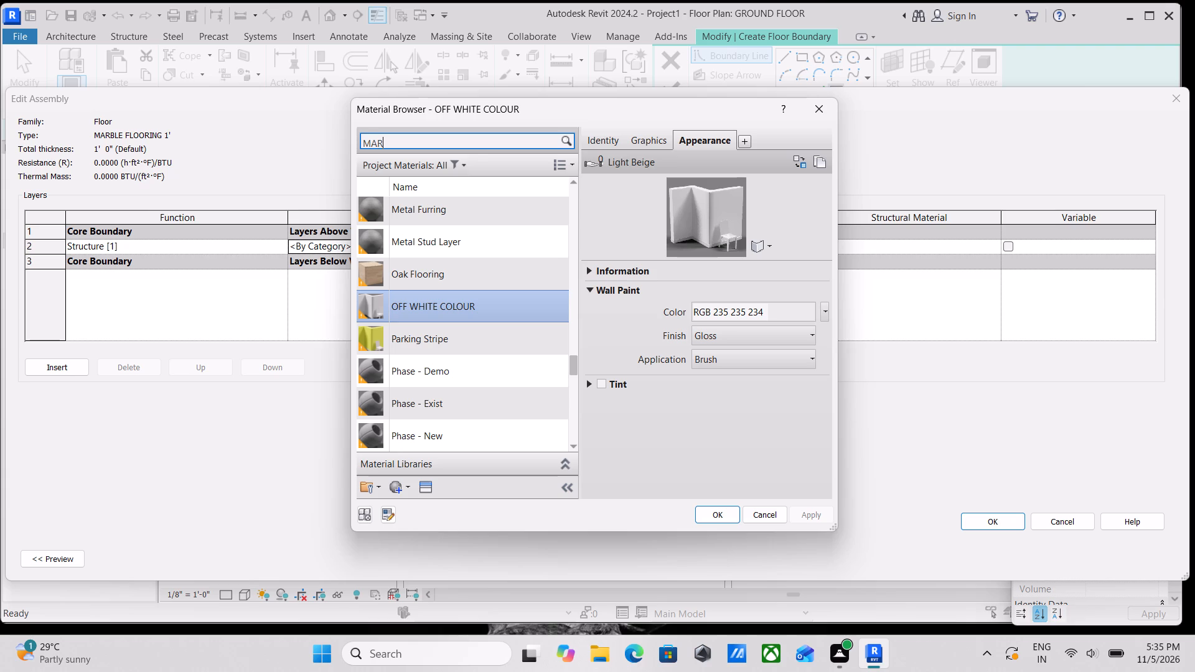
text(BLE)
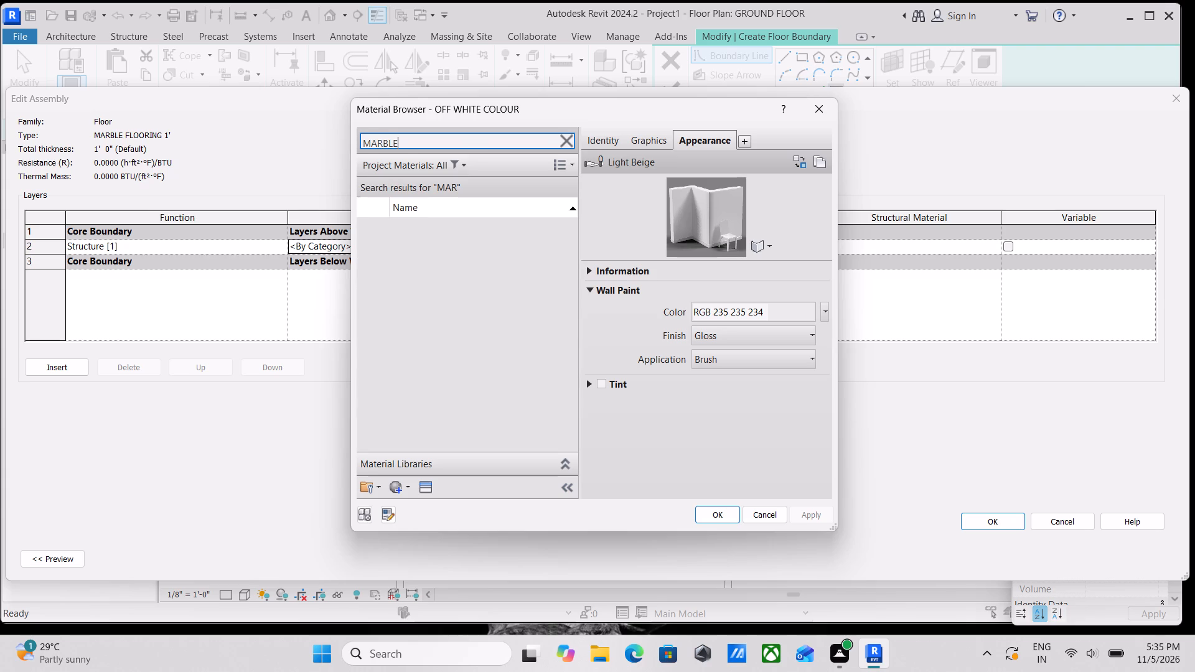
key(space)
text(MAT)
text(ER)
text(IAL)
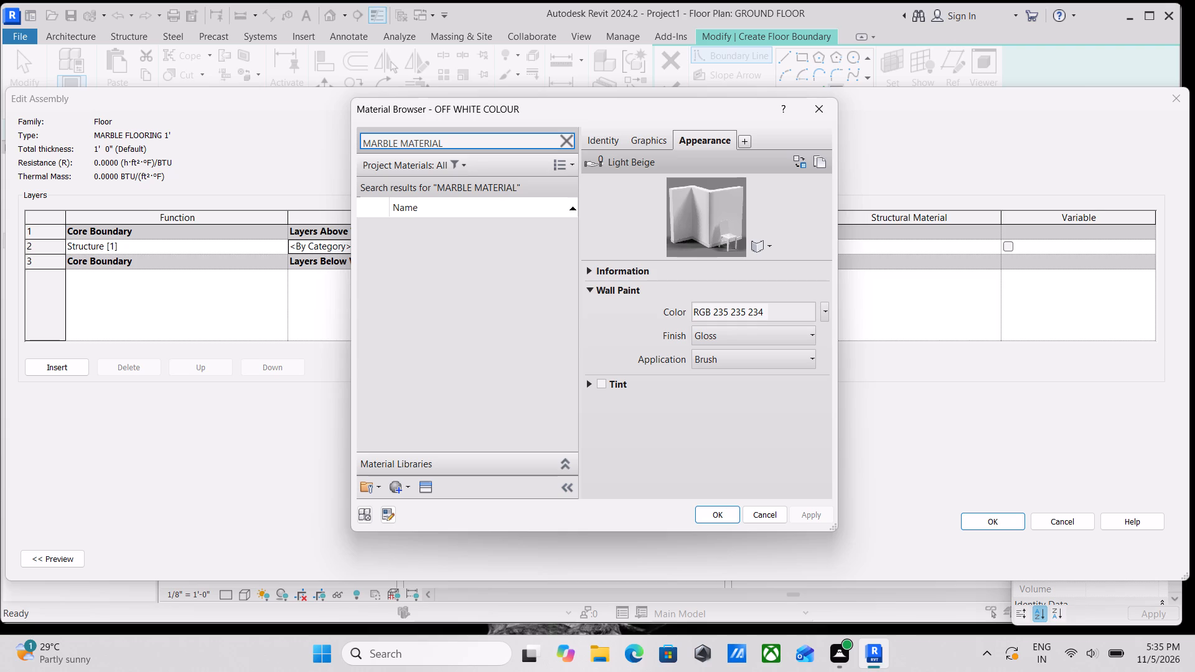
key(BackSpace)
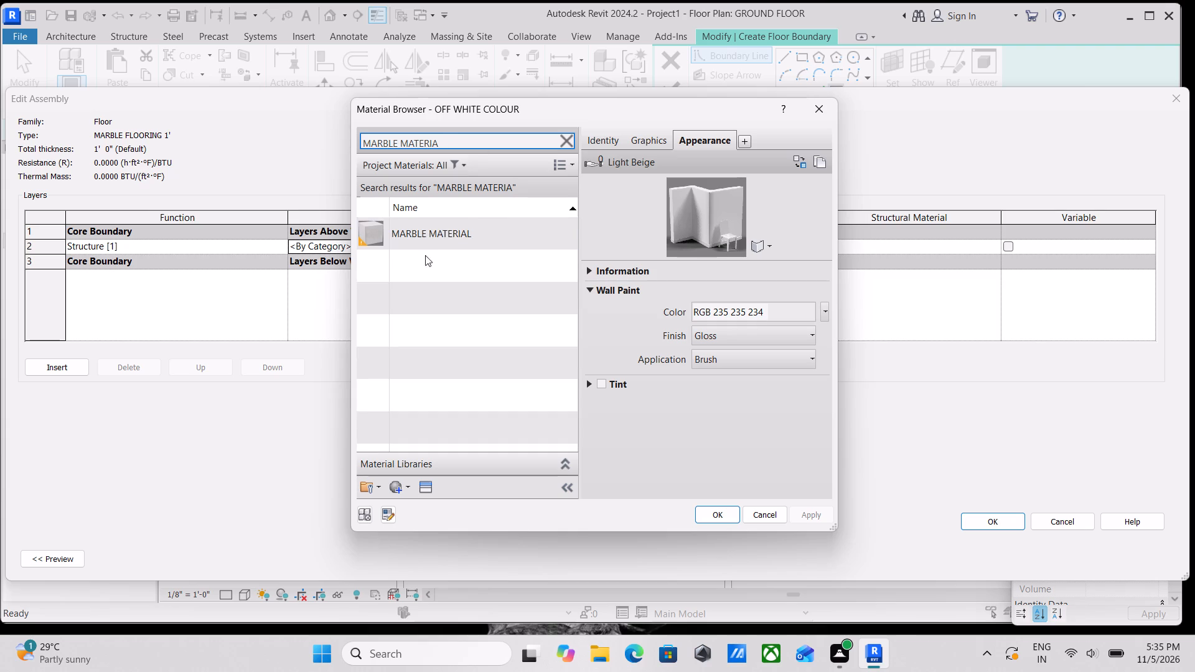
double_click(438, 231)
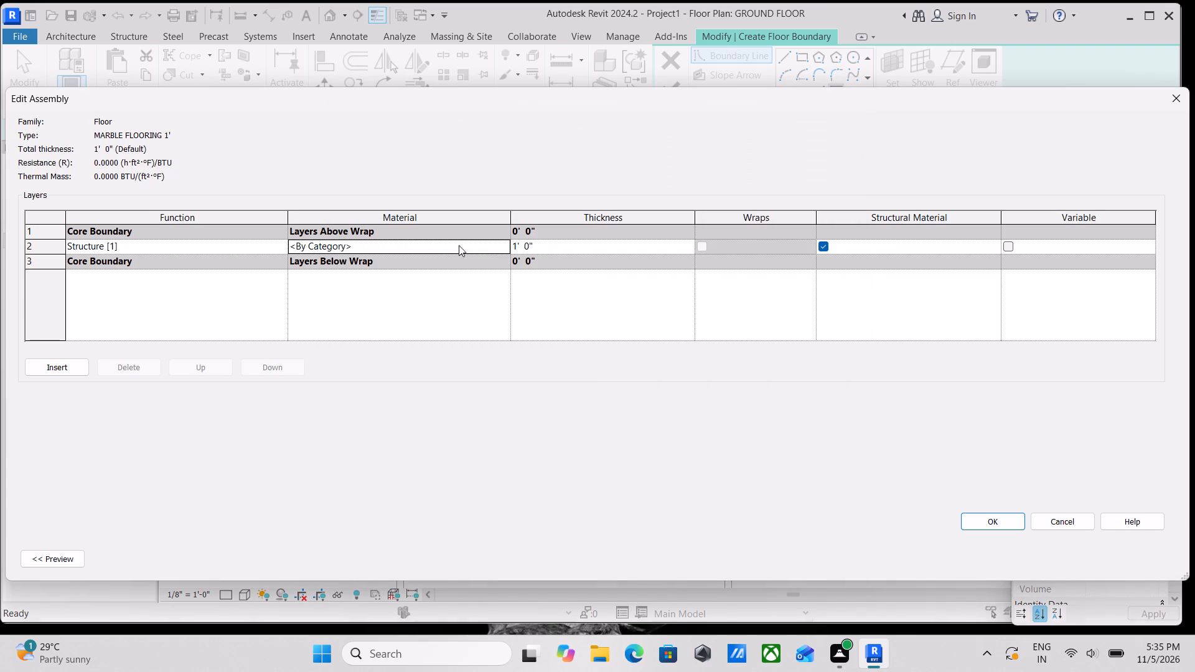
click(1017, 522)
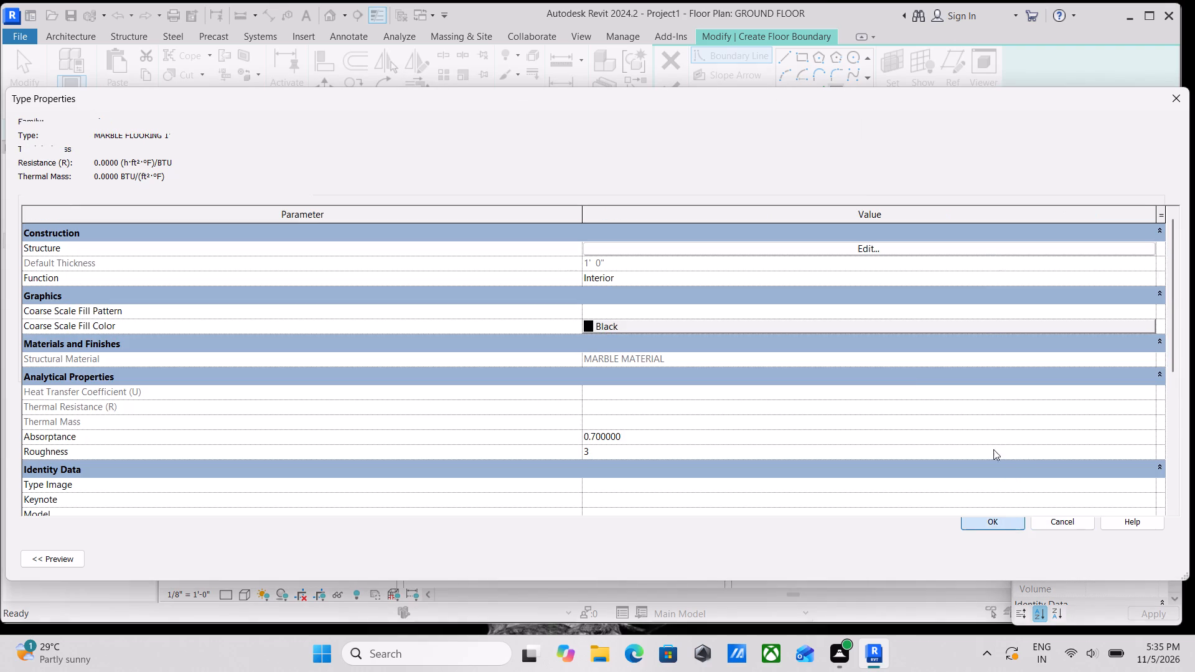
click(1151, 561)
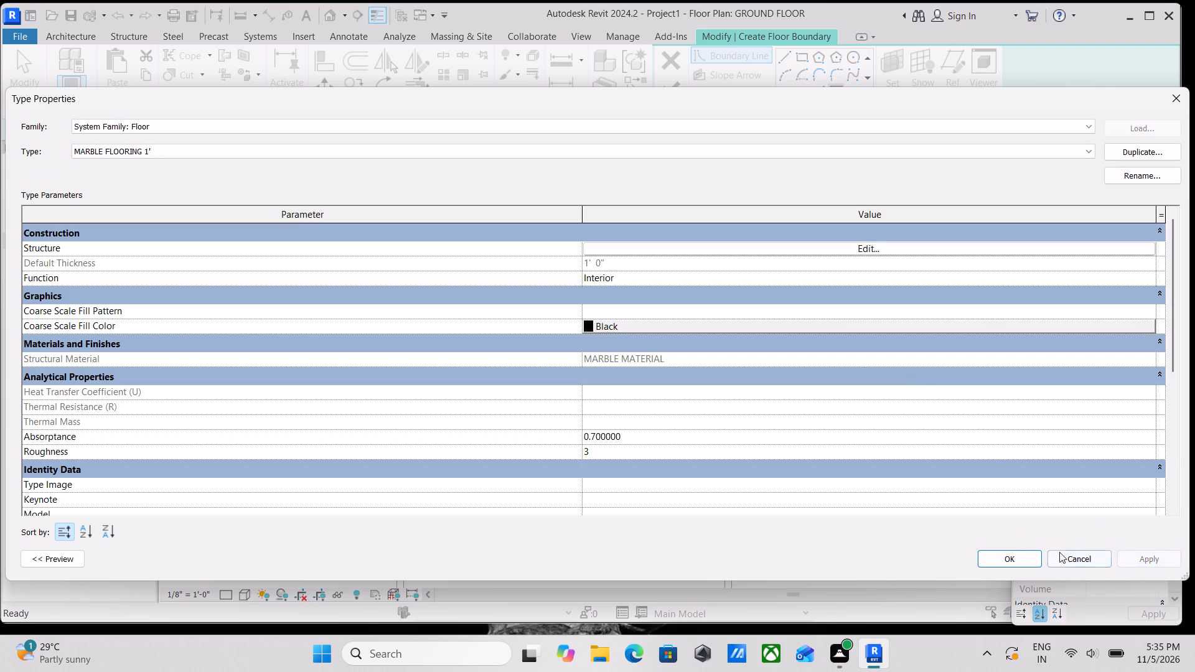
click(1019, 552)
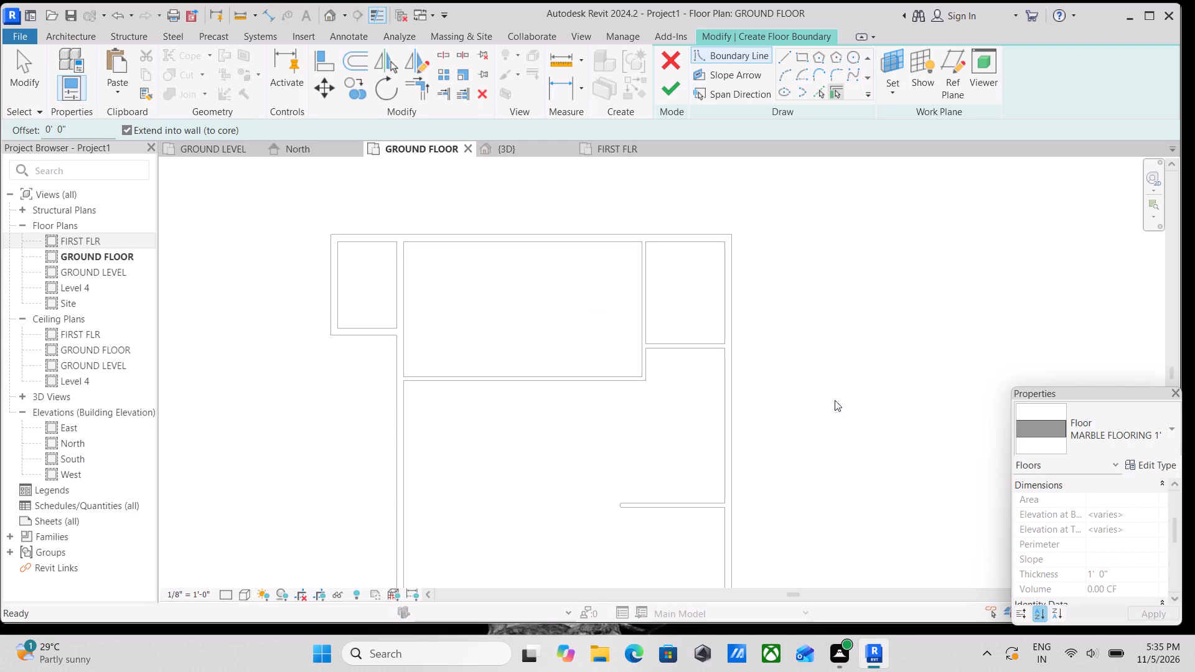
Start the MARBLE FLOORING 1' boundary with a straight line along the outer face of the full north exterior wall.
scroll(894, 440, down, 2)
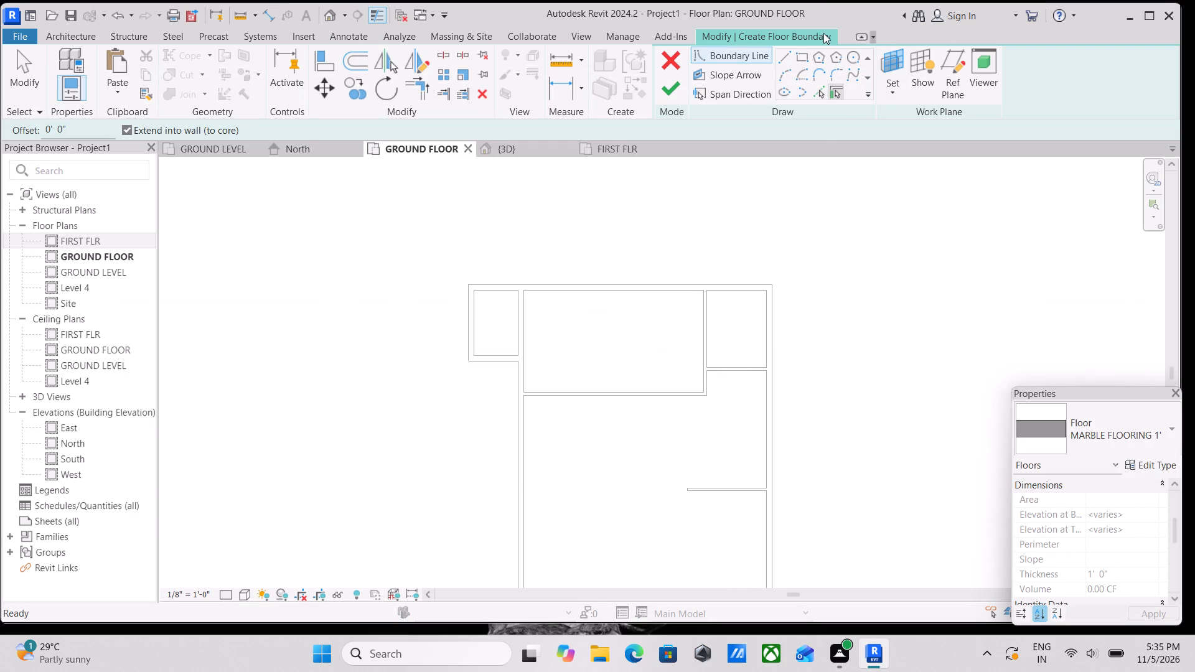
click(800, 50)
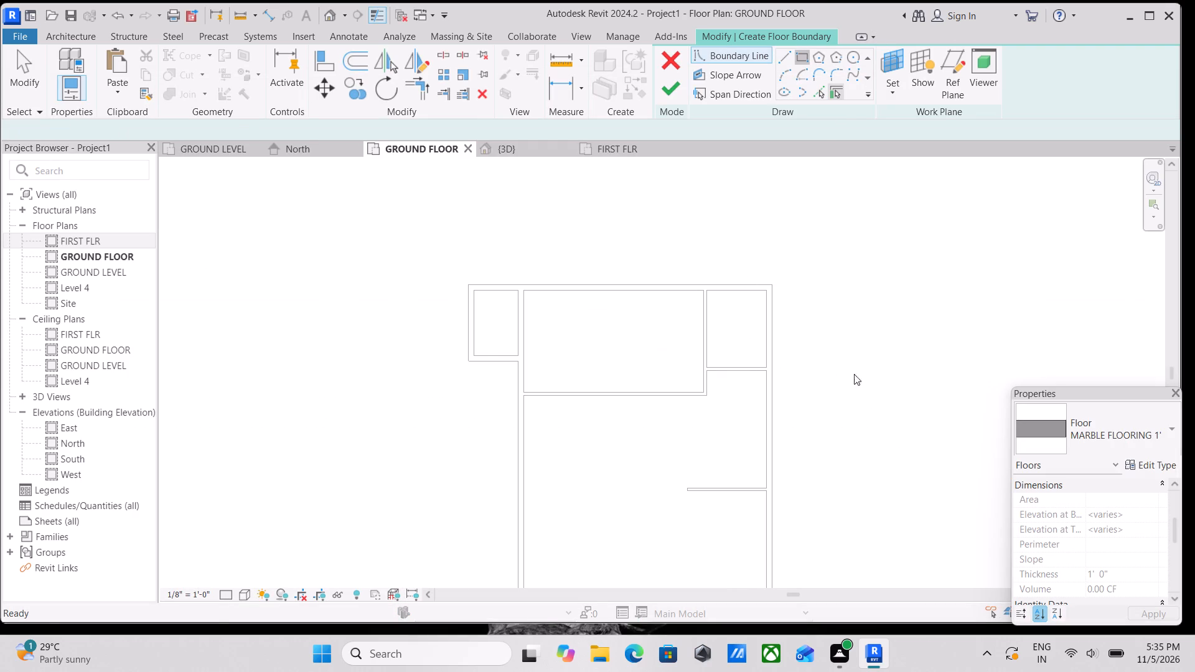
scroll(514, 328, up, 2)
scroll(543, 281, up, 3)
scroll(639, 304, down, 1)
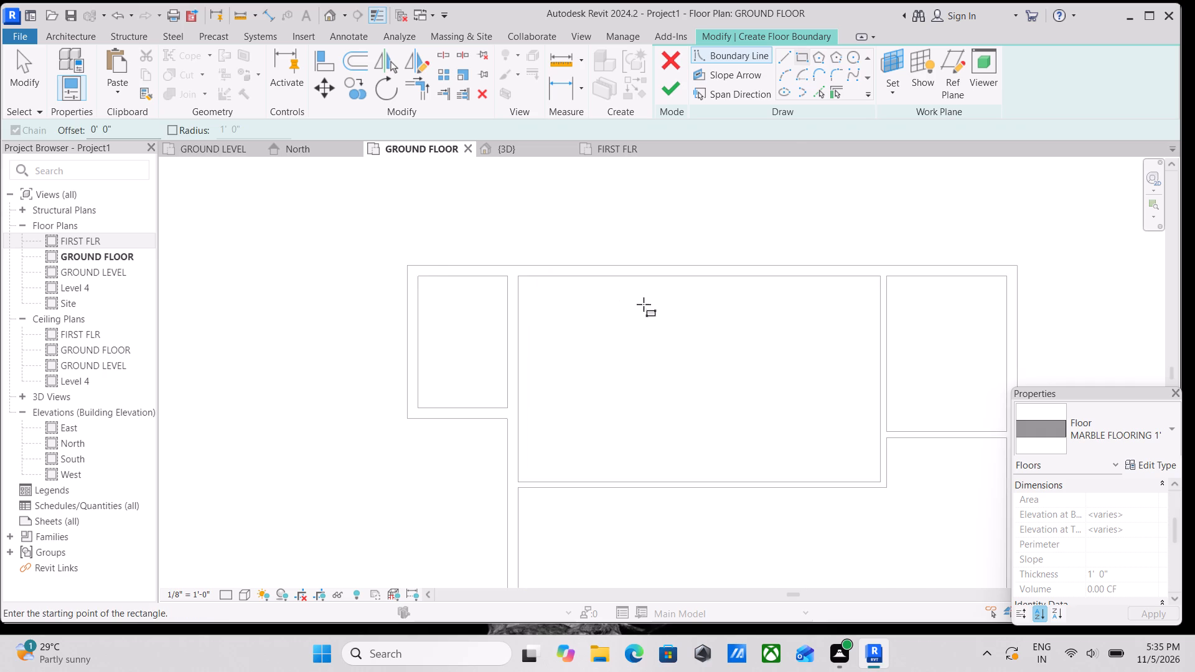
scroll(644, 304, down, 1)
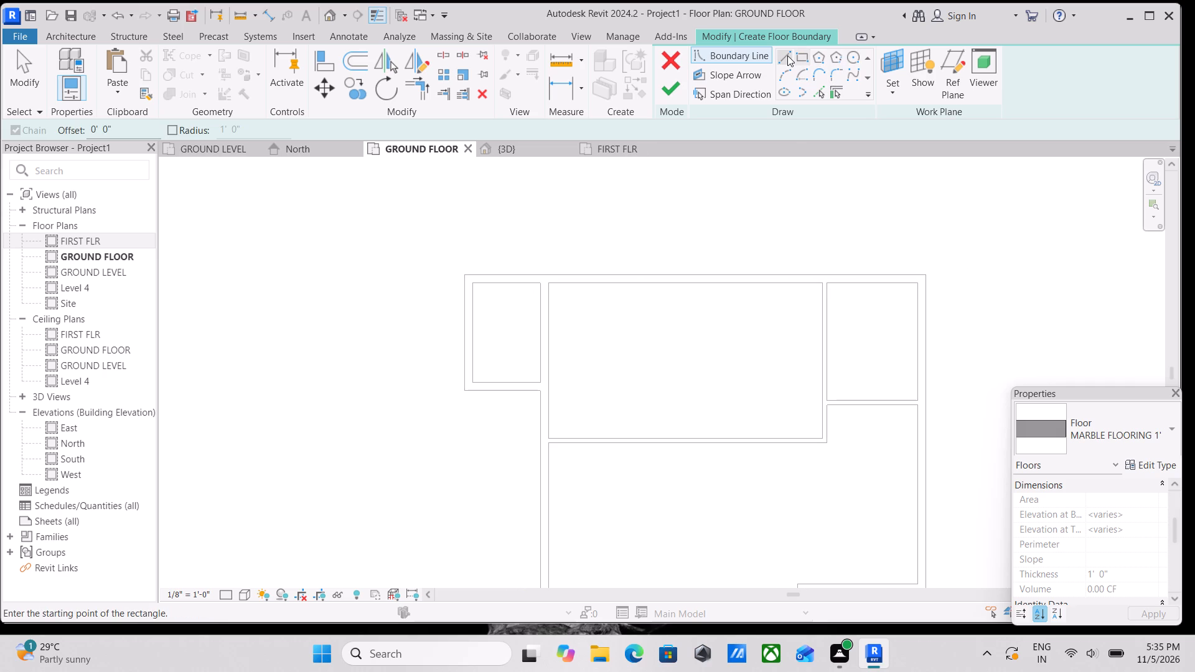
click(788, 55)
scroll(467, 268, up, 3)
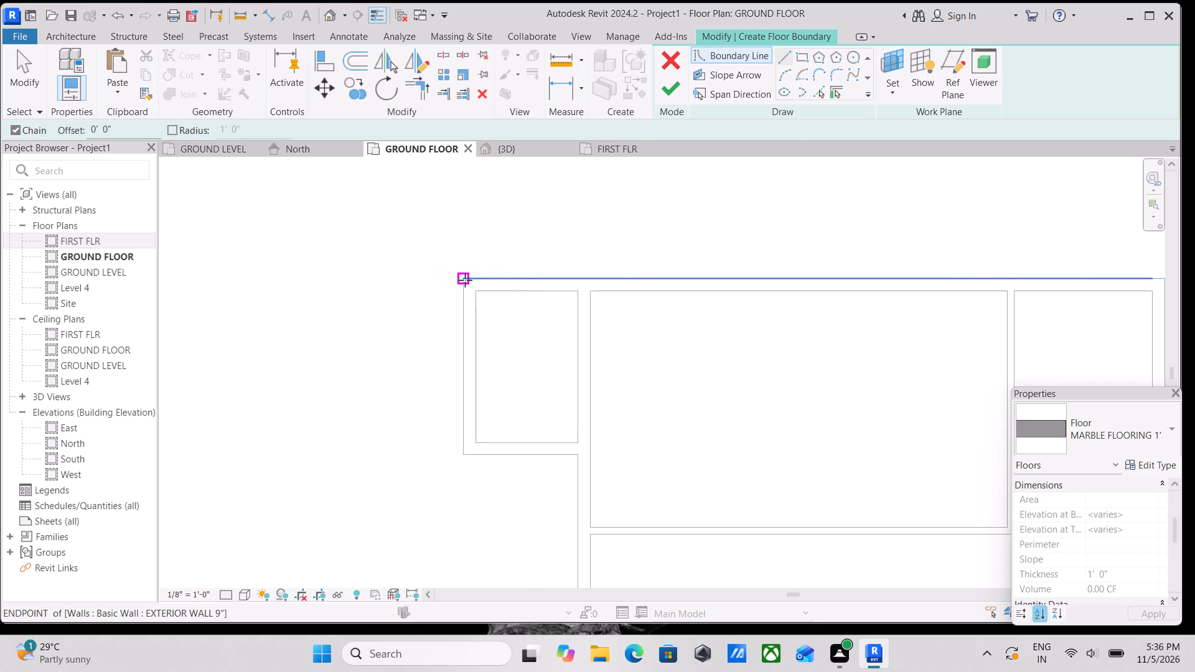
click(467, 280)
middle_drag(731, 240, 366, 237)
middle_drag(588, 248, 431, 264)
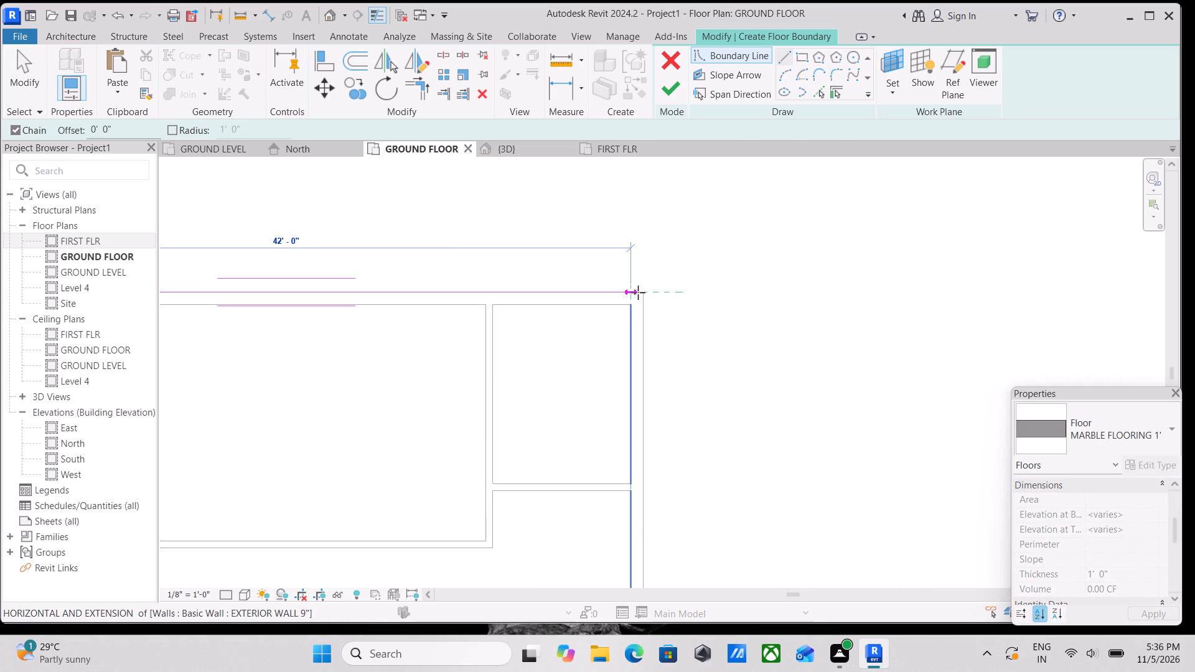
click(638, 292)
Continue the floor boundary along the outer faces of the east wall, about 47'-3" long, and the south wall.
scroll(612, 437, down, 1)
middle_drag(612, 437, 649, 208)
scroll(668, 409, down, 2)
middle_drag(673, 391, 709, 243)
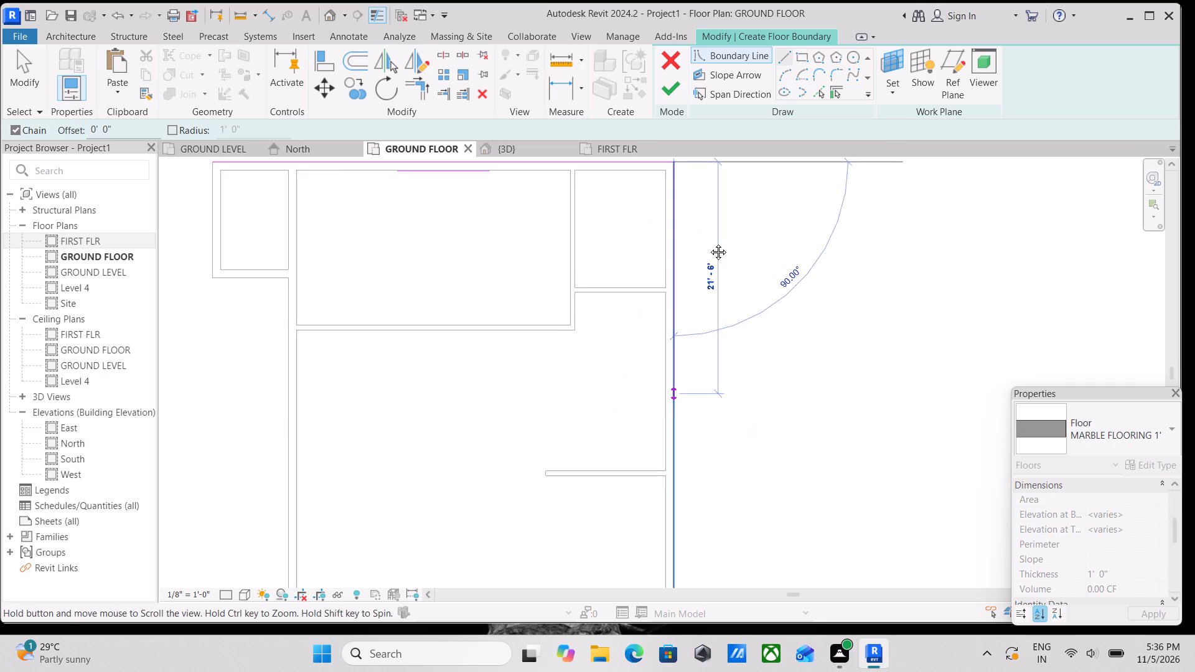
middle_drag(709, 243, 716, 213)
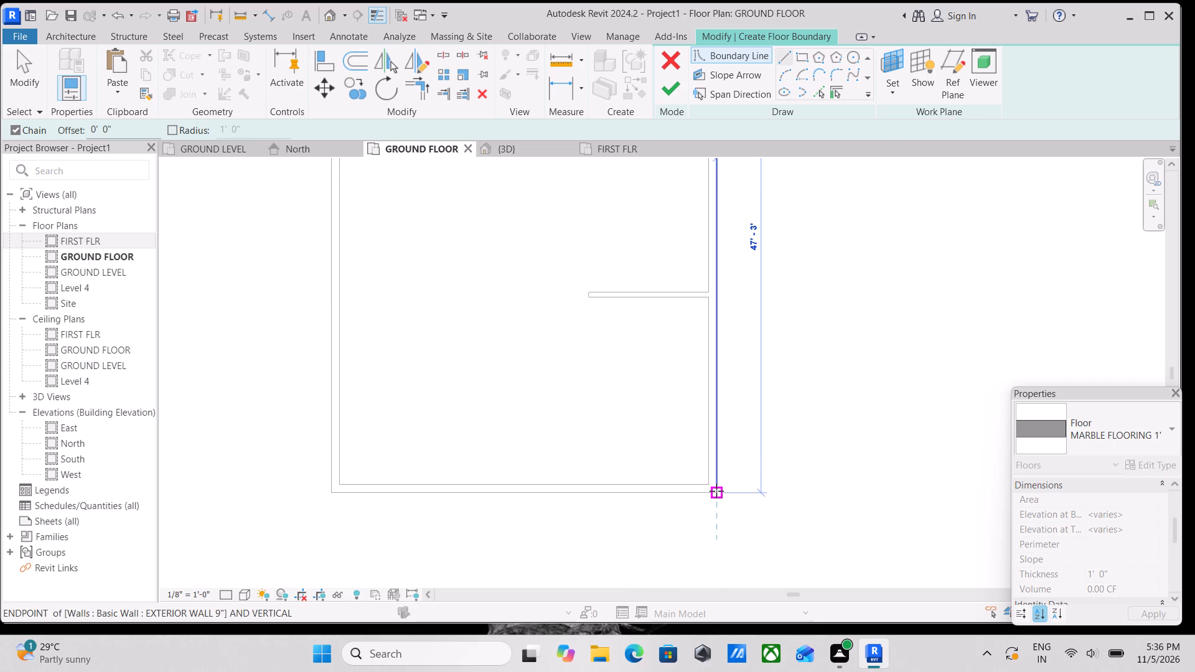
click(716, 491)
middle_drag(432, 487, 580, 480)
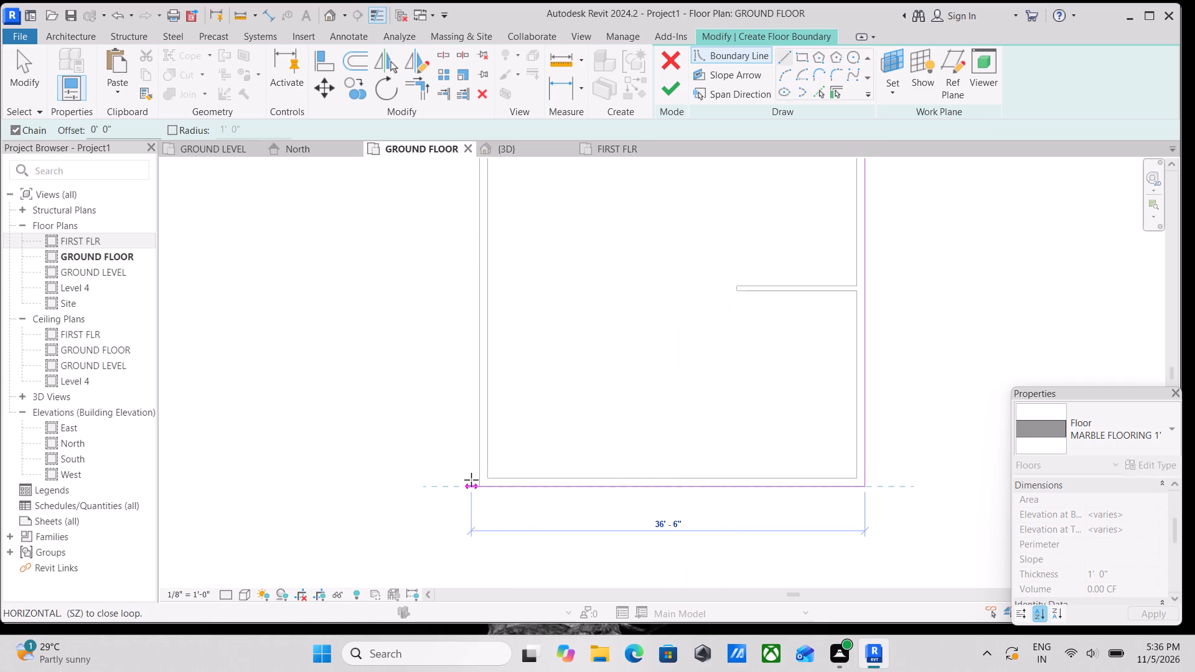
click(477, 481)
Close the floor boundary along the west wall and around the projecting northwest room, and finish the floor sketch.
middle_drag(506, 267, 518, 412)
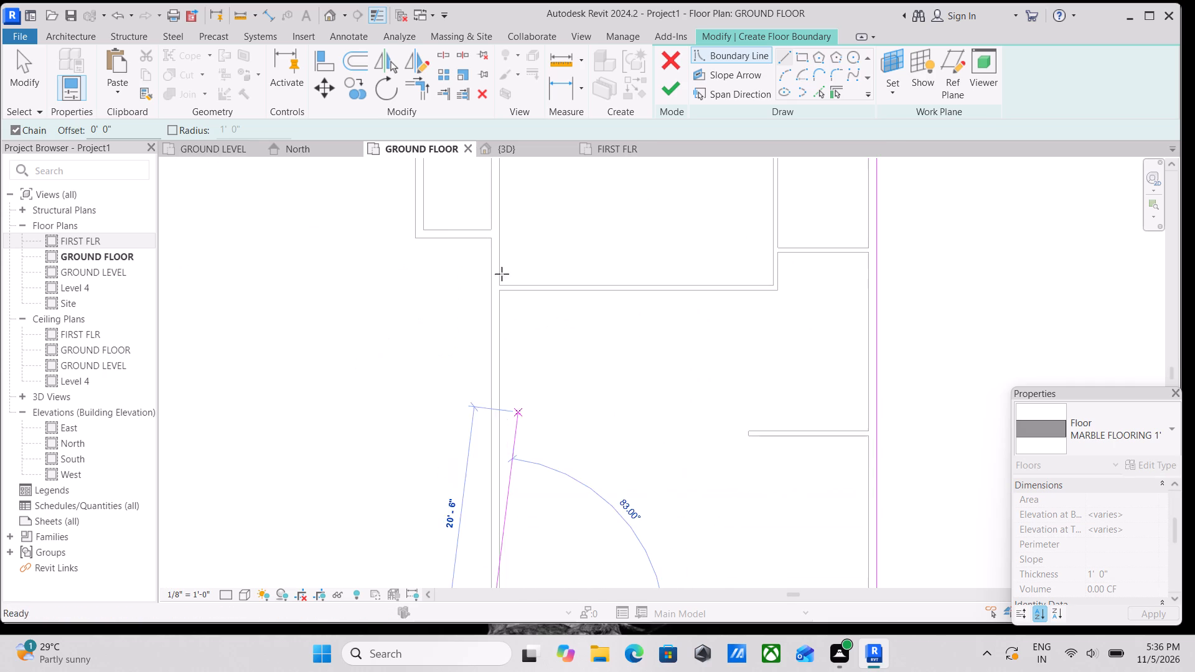
scroll(490, 241, down, 1)
middle_drag(490, 241, 508, 319)
scroll(506, 310, up, 5)
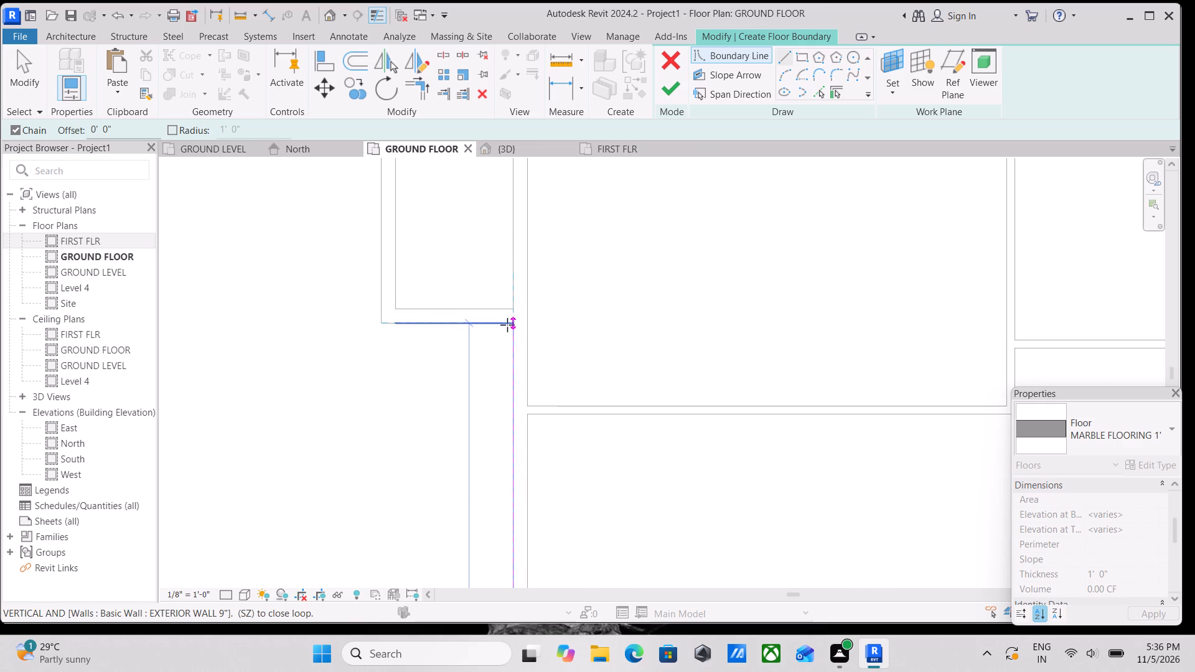
click(515, 325)
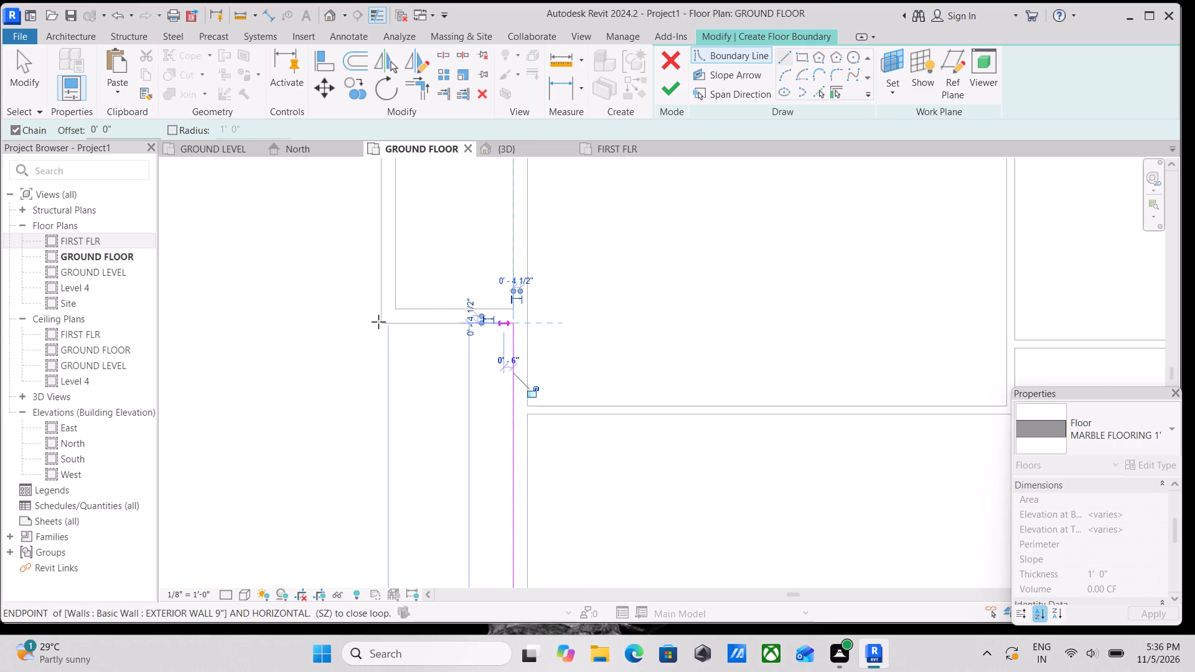
click(378, 322)
middle_drag(363, 213, 408, 411)
scroll(417, 324, down, 1)
middle_drag(417, 324, 418, 358)
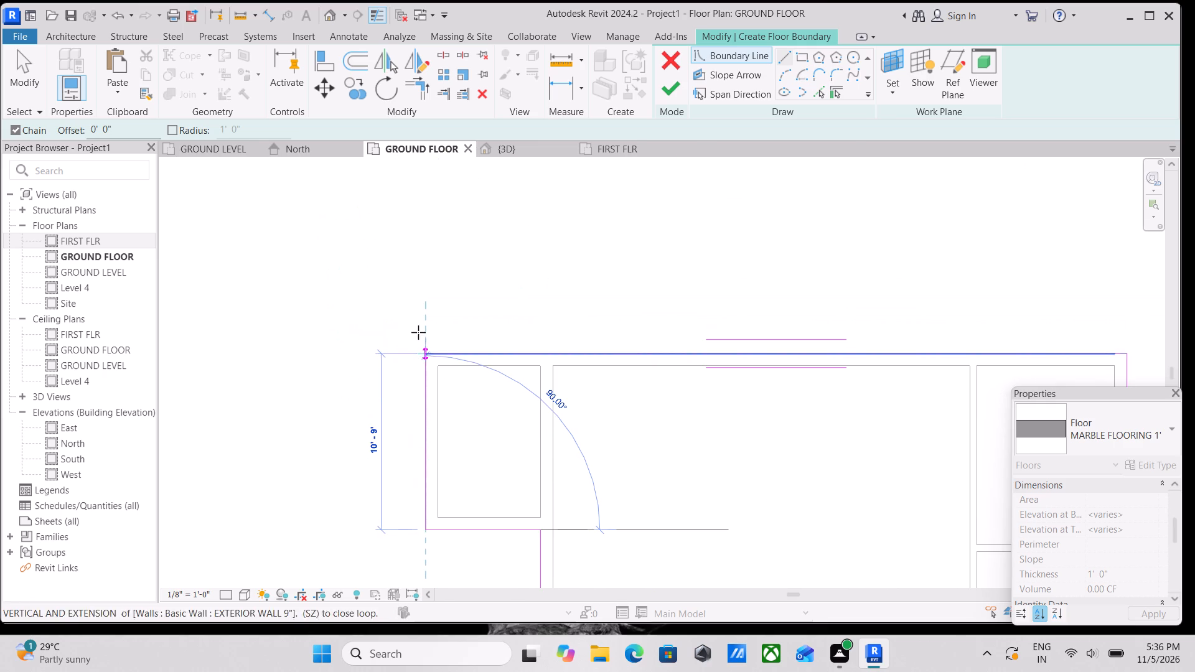
click(424, 352)
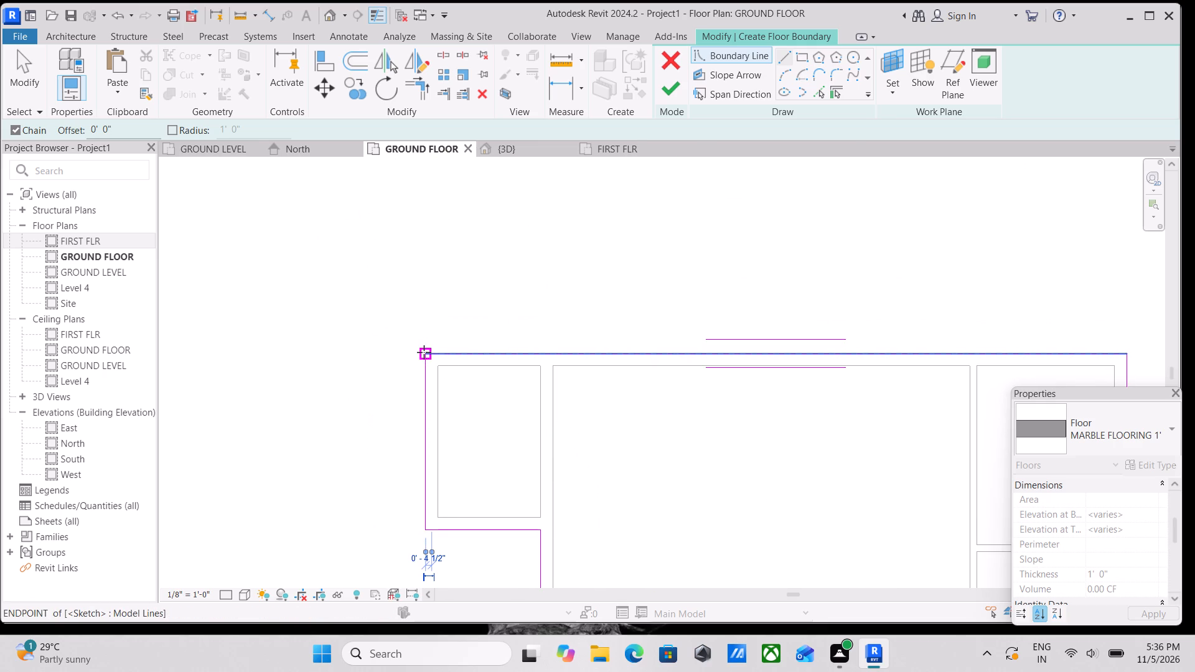
key(Escape)
scroll(469, 324, down, 4)
key(Escape)
scroll(539, 324, down, 4)
middle_drag(571, 394, 545, 334)
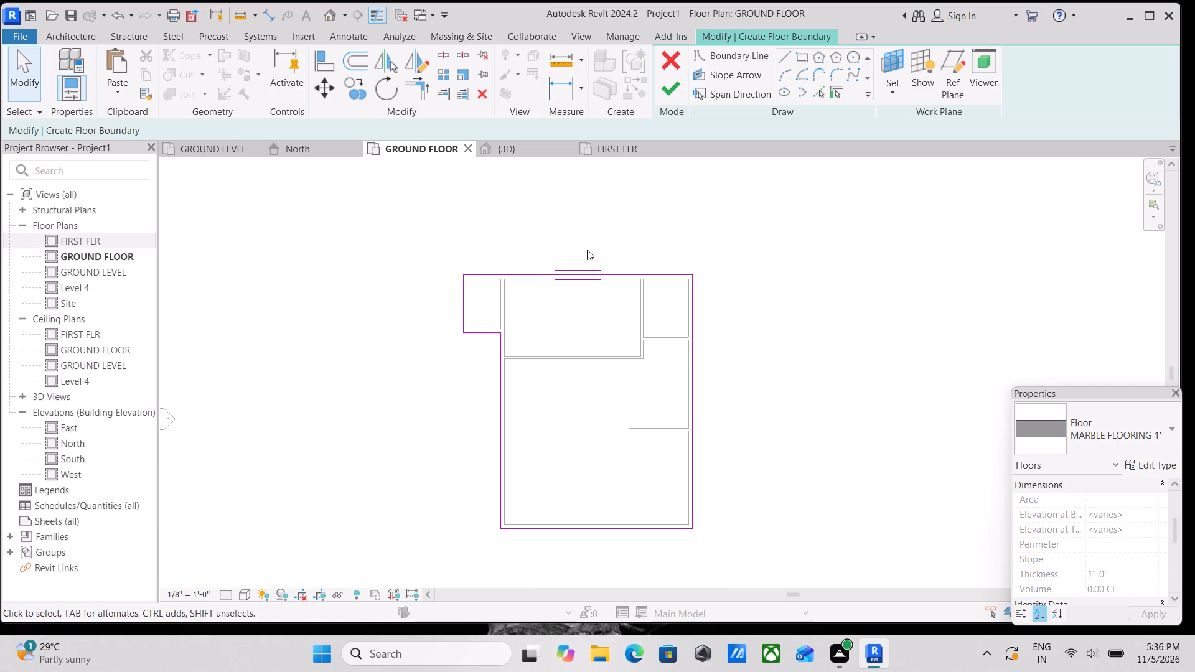
click(681, 88)
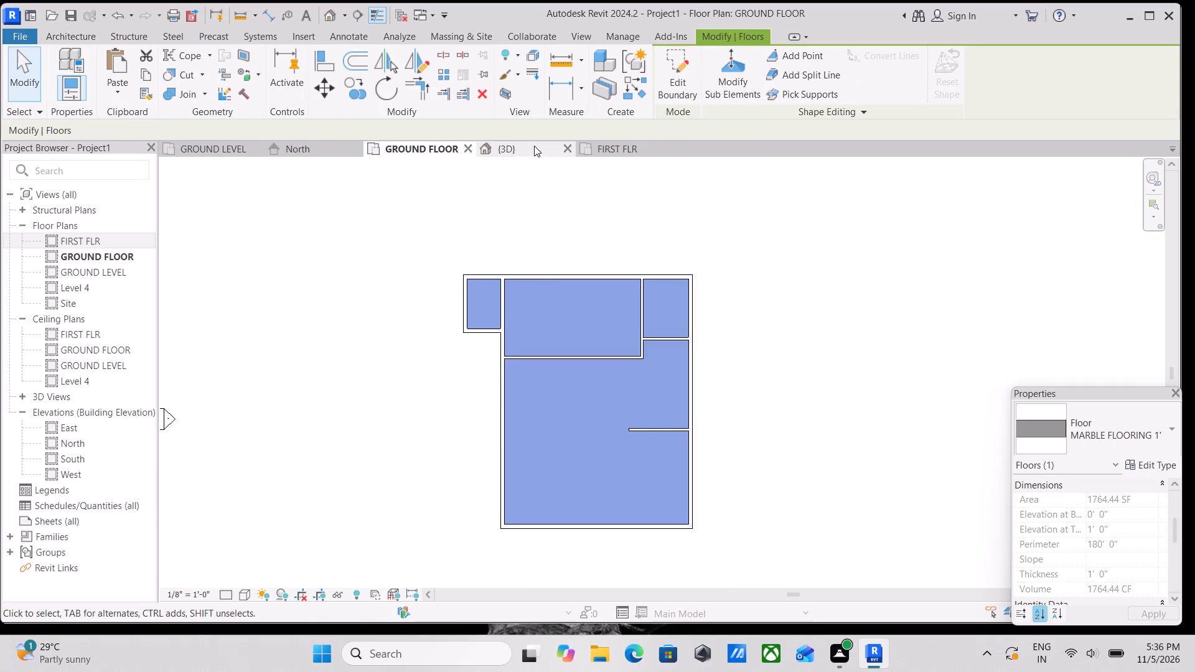
Examine the new ground floor slab and both storeys of the house from several sides in the 3D view.
click(510, 151)
scroll(642, 315, down, 1)
scroll(790, 342, up, 2)
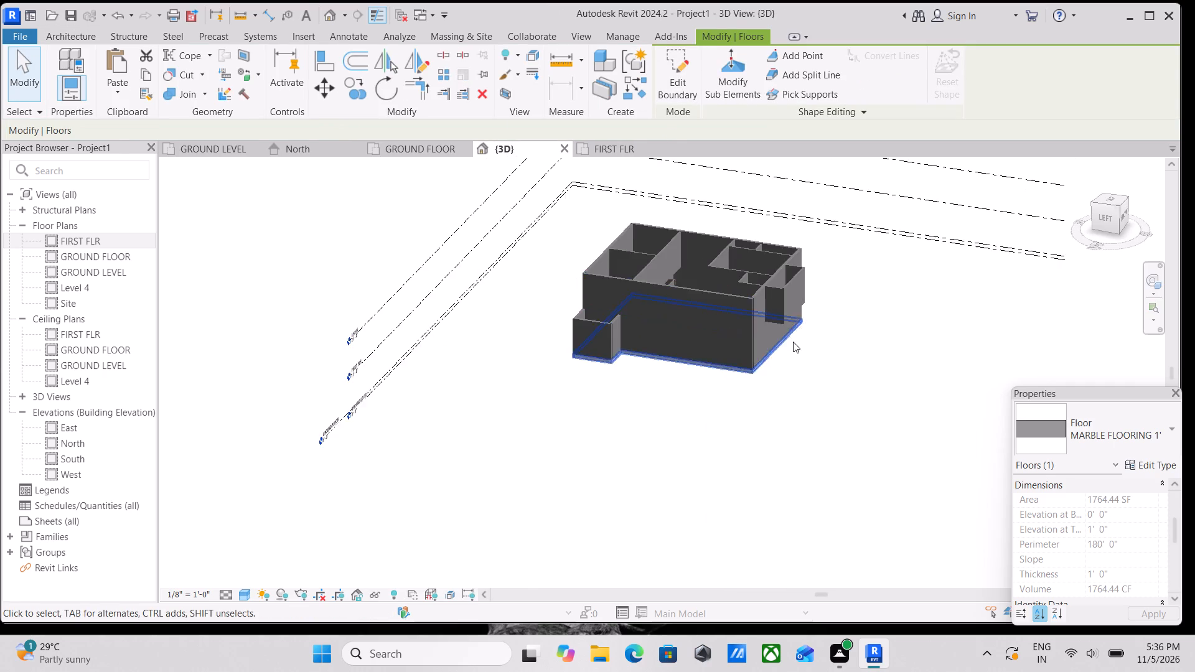
scroll(793, 342, up, 6)
scroll(794, 342, down, 2)
middle_drag(794, 342, 781, 449)
key(Escape)
scroll(755, 380, down, 1)
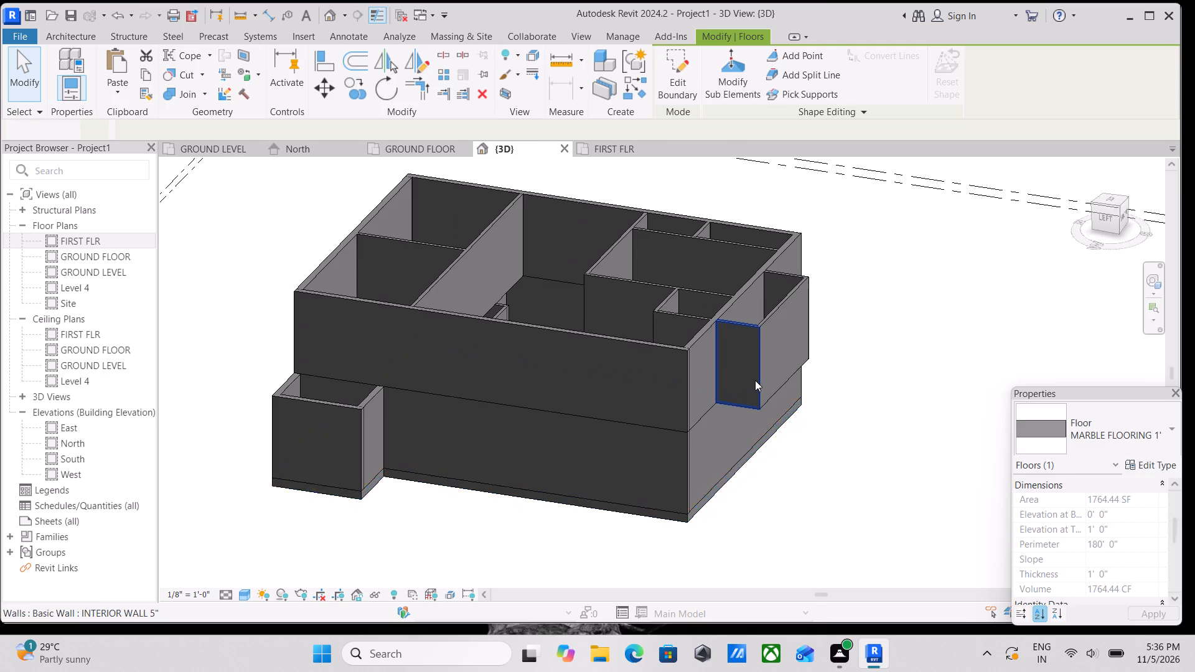
scroll(755, 380, down, 1)
middle_click(755, 380)
scroll(673, 411, up, 2)
middle_drag(611, 422, 636, 376)
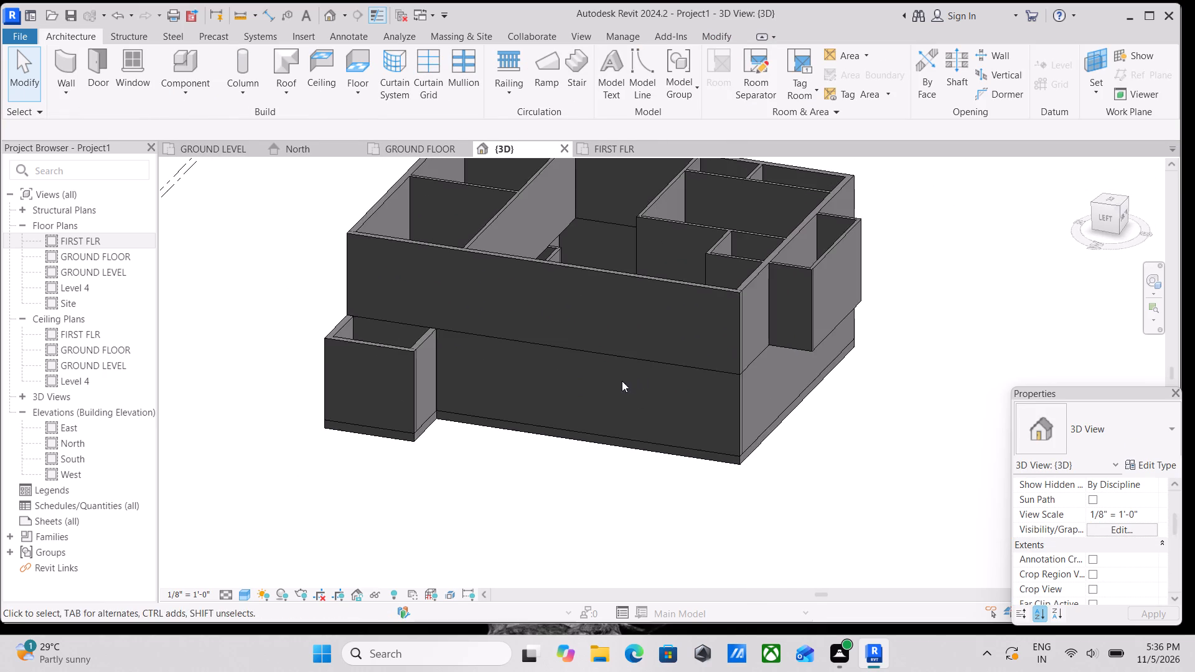
shift+middle_drag(622, 381, 826, 329)
middle_drag(826, 329, 418, 307)
shift+middle_drag(509, 332, 562, 281)
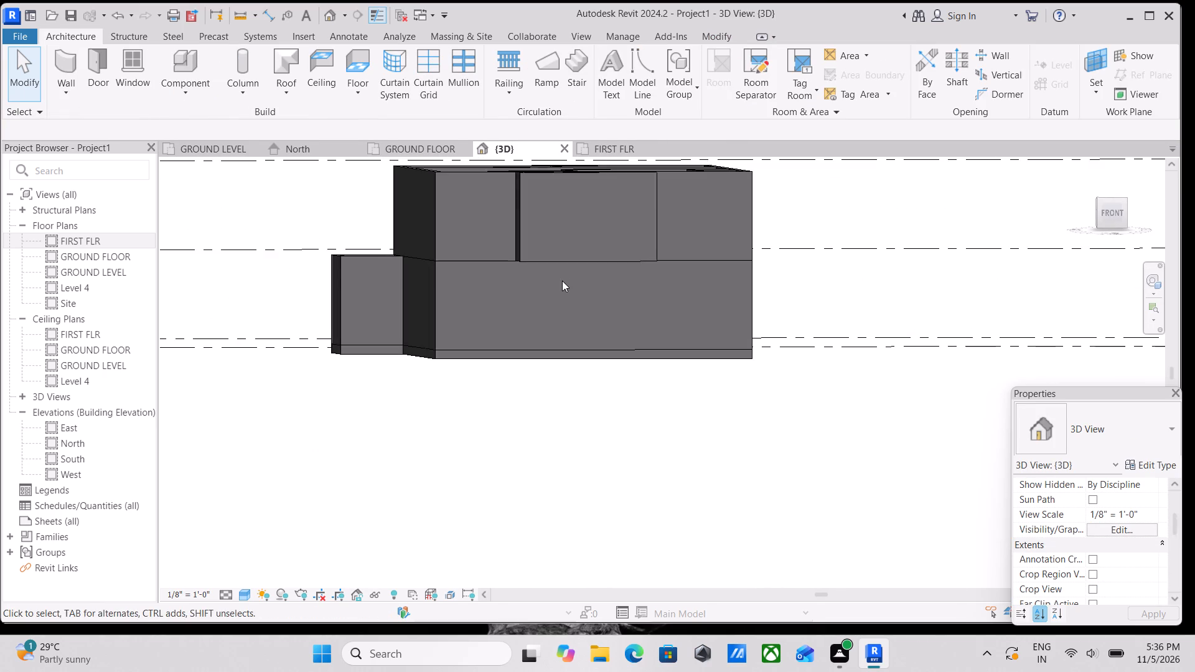
shift+middle_drag(562, 281, 568, 444)
On the FIRST FLR plan, delete the three 5" walls enclosing the projection outside the south exterior wall.
click(618, 147)
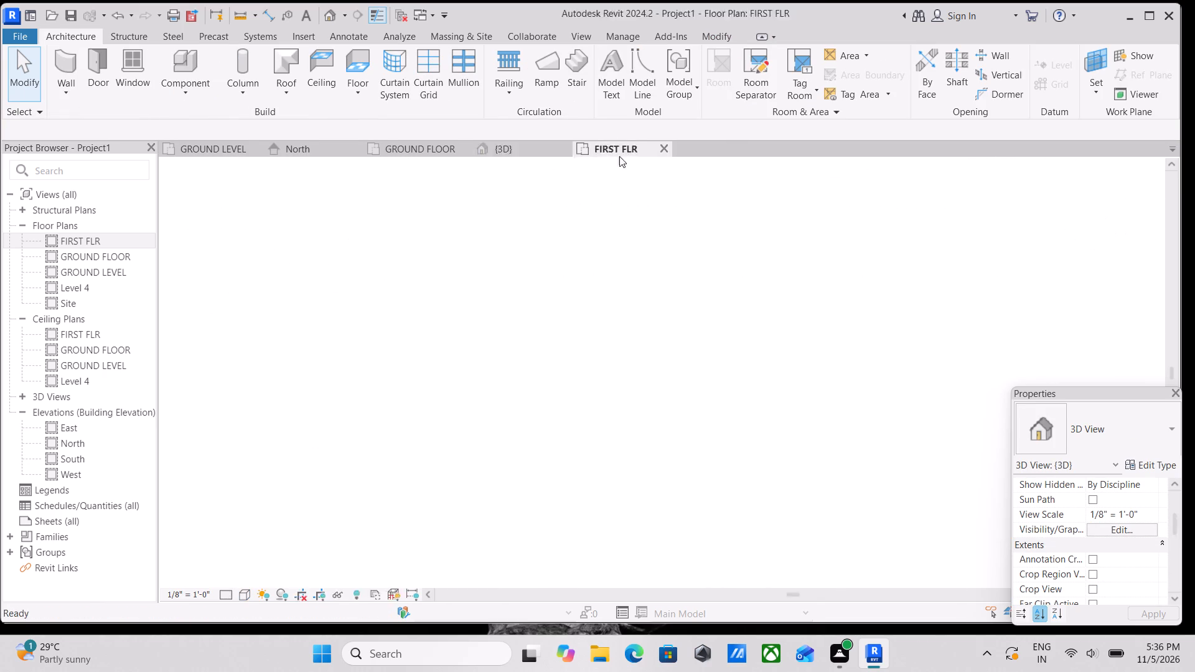
scroll(608, 302, down, 3)
middle_drag(608, 302, 574, 187)
scroll(705, 428, up, 3)
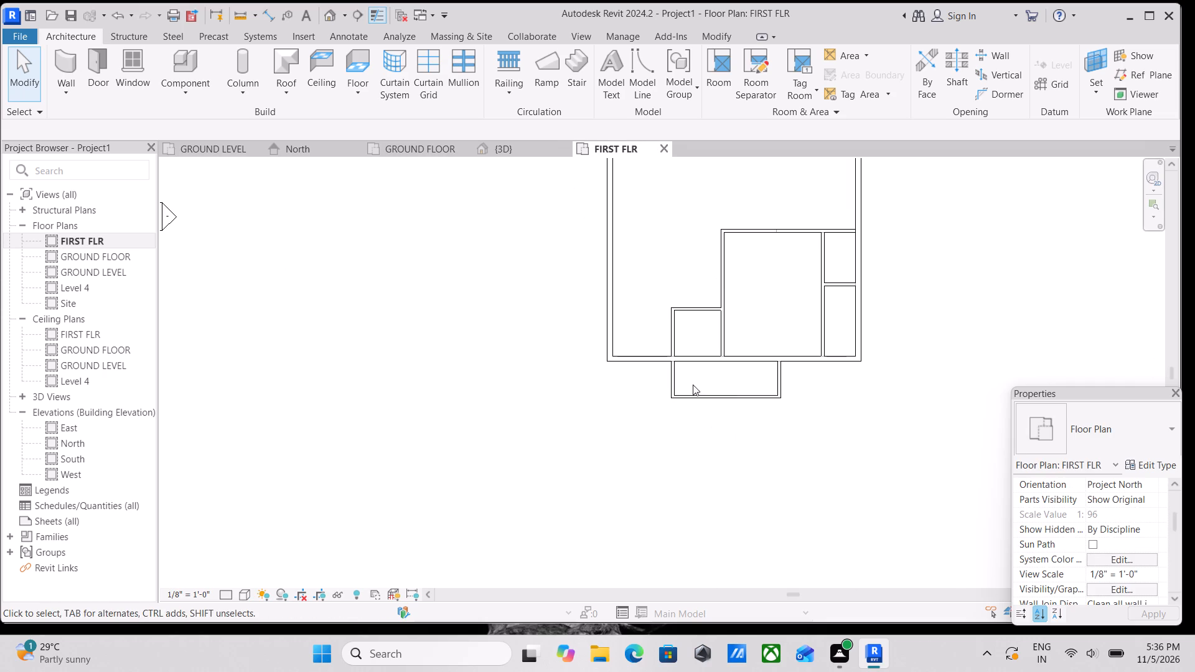
scroll(693, 385, up, 2)
click(672, 376)
right_click(672, 376)
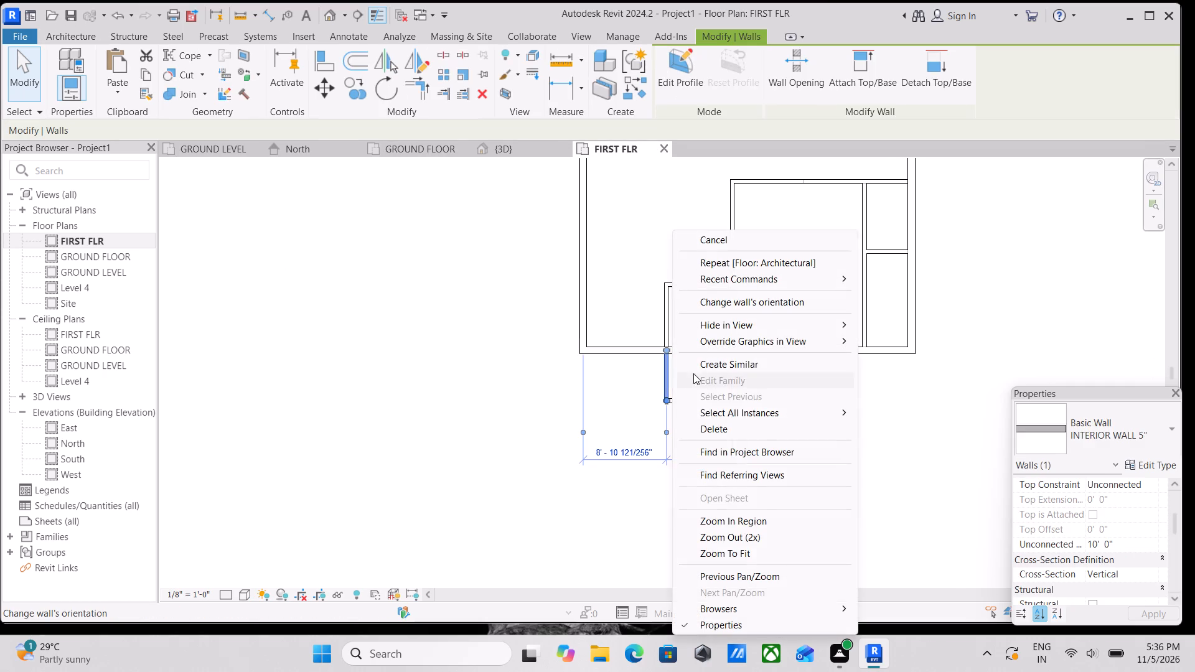
click(723, 435)
click(751, 398)
right_click(751, 398)
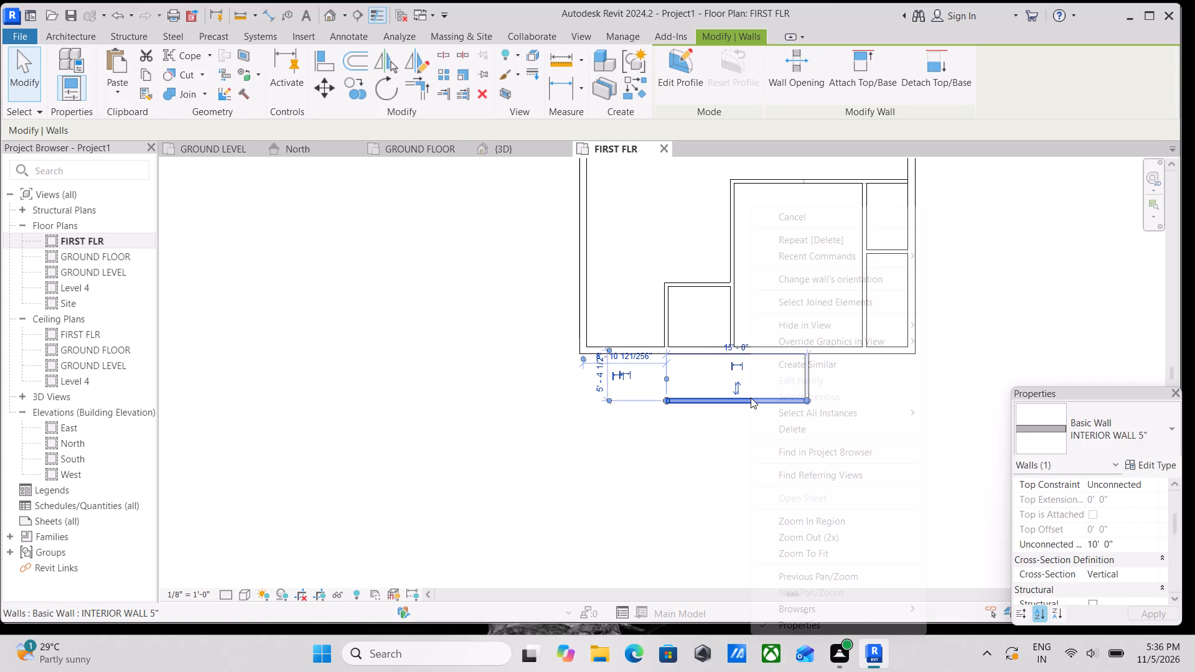
click(794, 424)
click(809, 374)
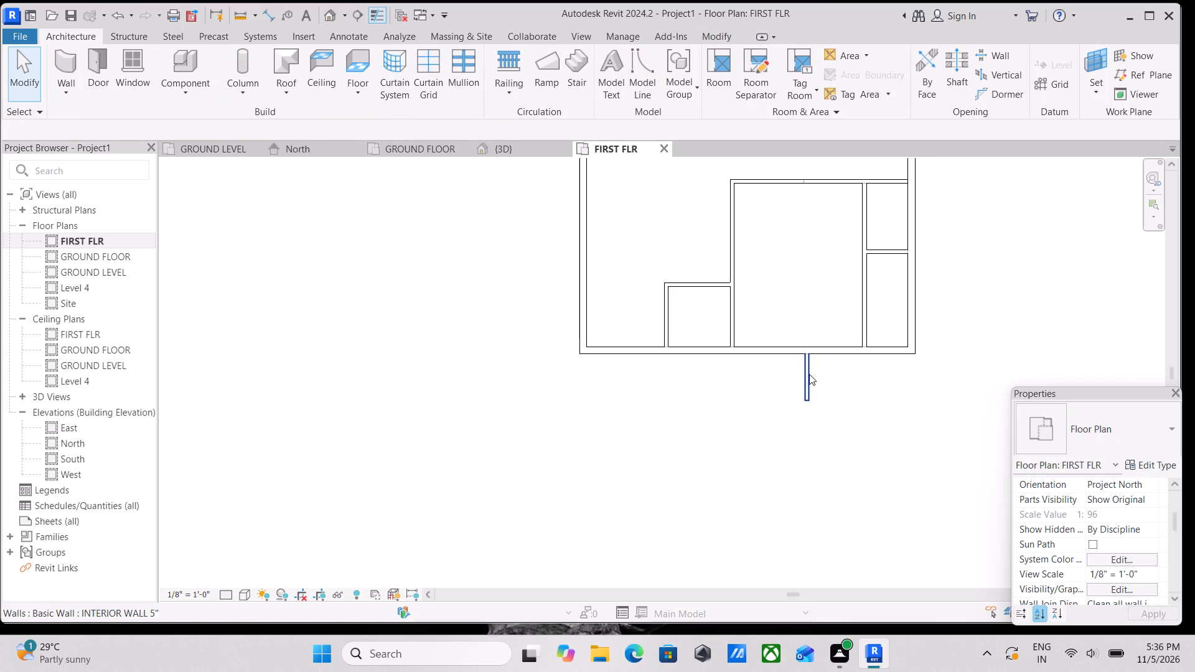
right_click(809, 374)
click(855, 428)
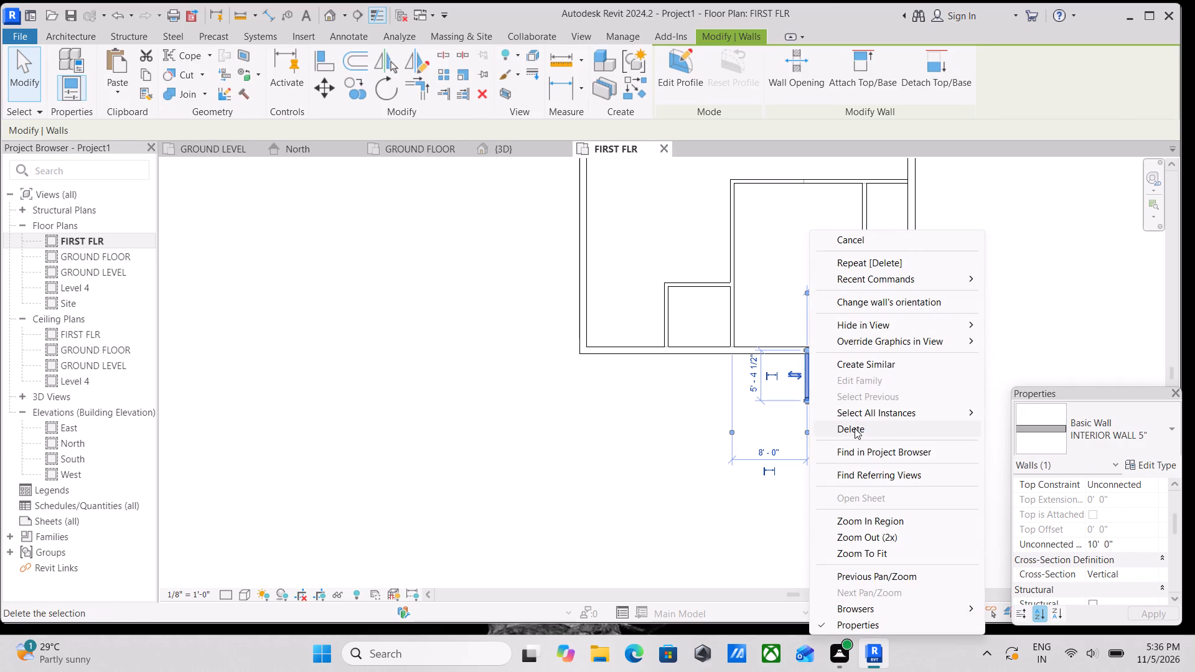
Draw three INTERIOR WALL 5" walls forming a projection about 8' wide and 6' deep off the south exterior wall.
text(WA)
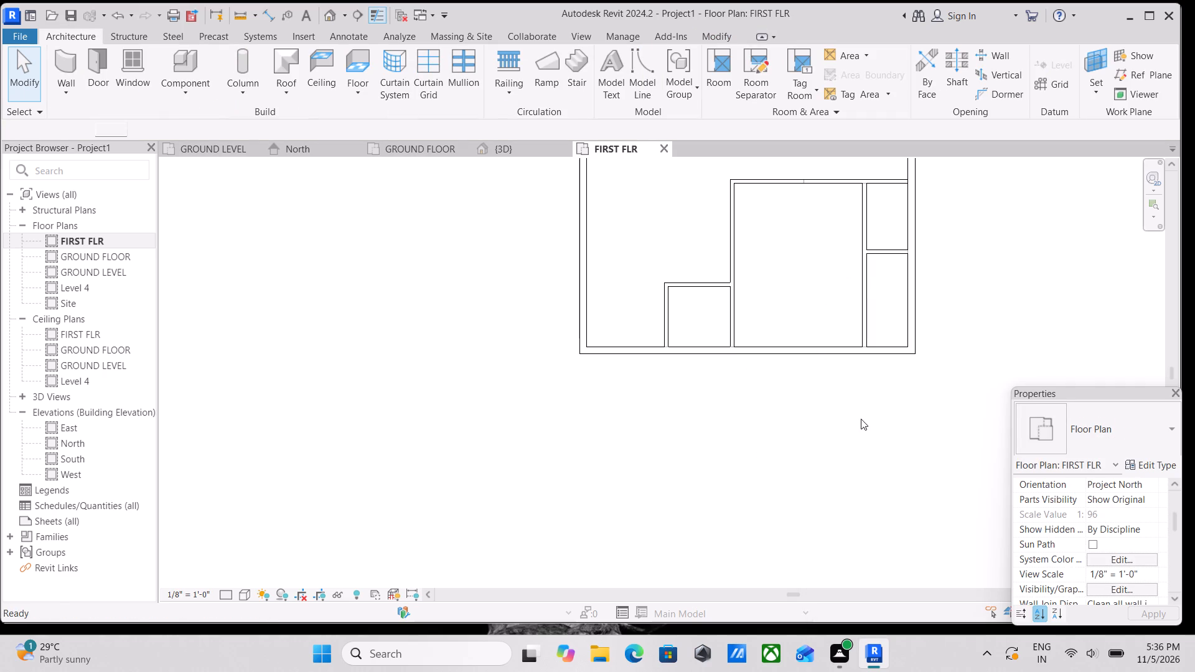
scroll(711, 369, up, 3)
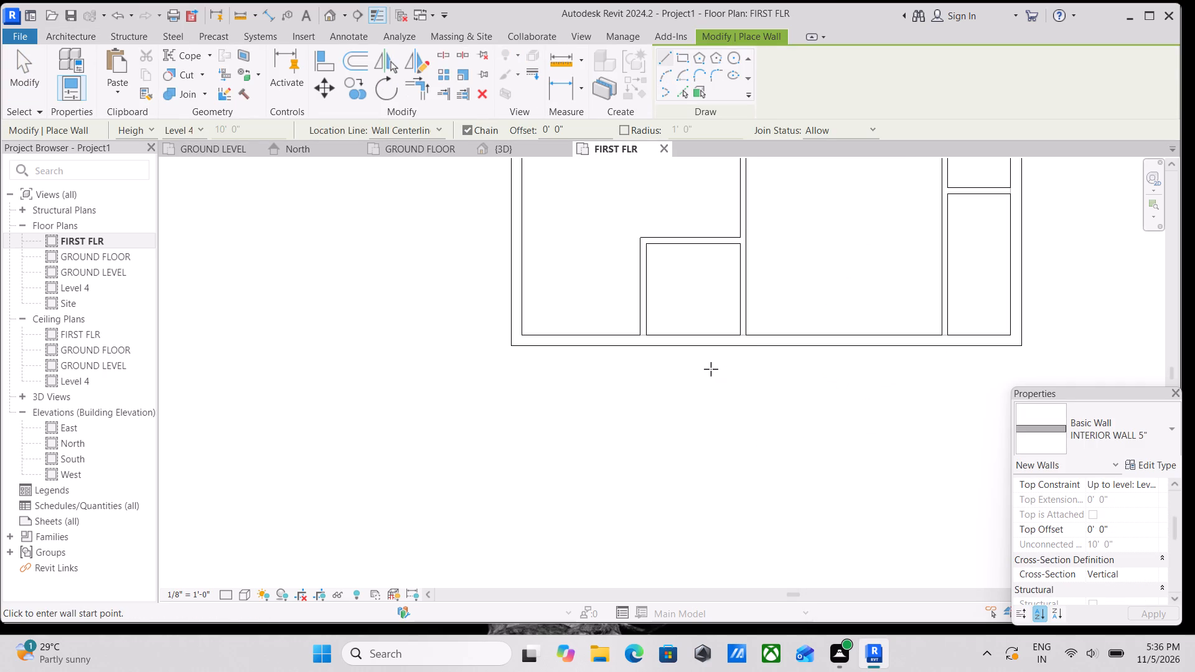
click(693, 348)
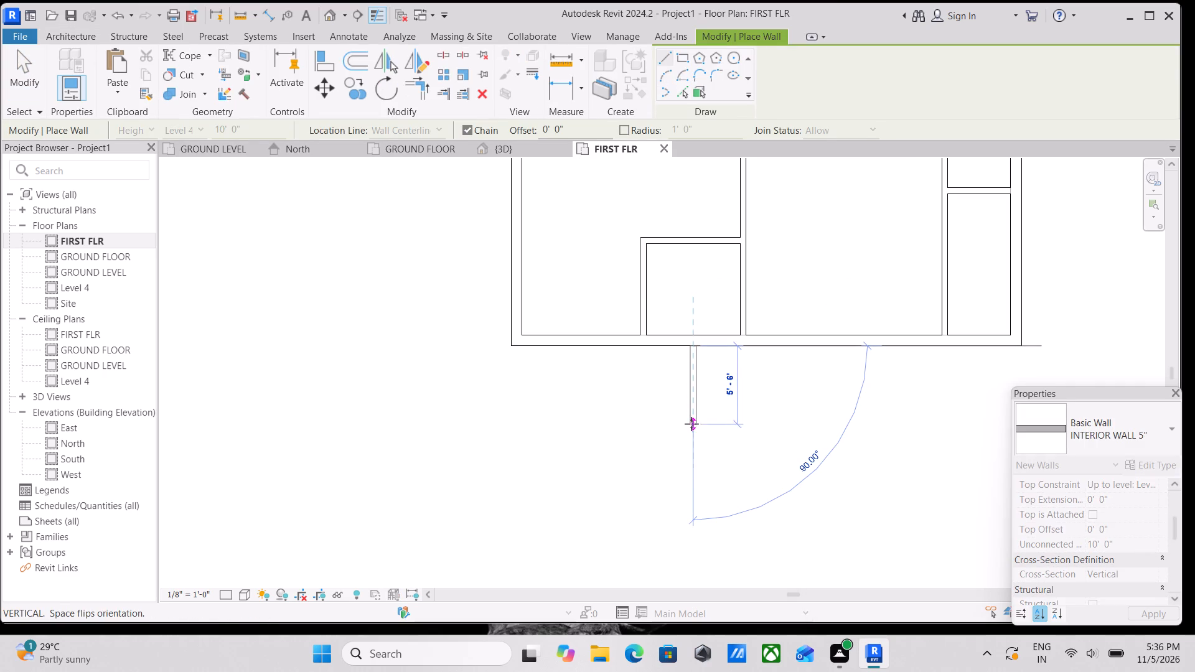
click(692, 432)
middle_drag(847, 409, 838, 411)
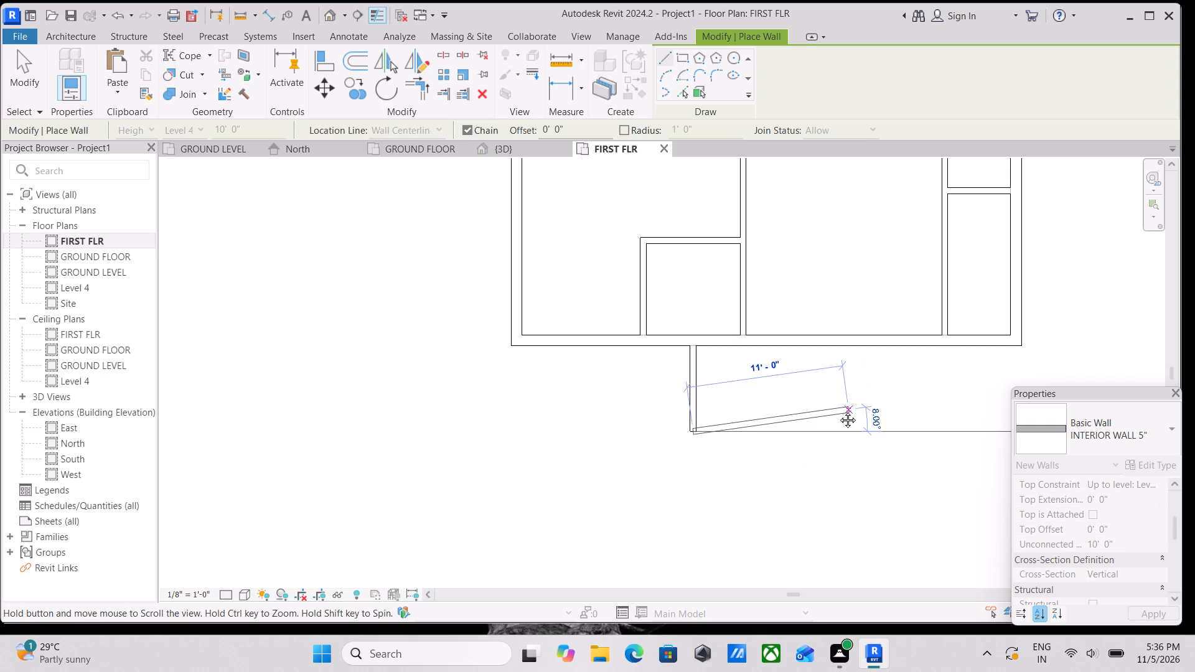
middle_drag(838, 411, 764, 427)
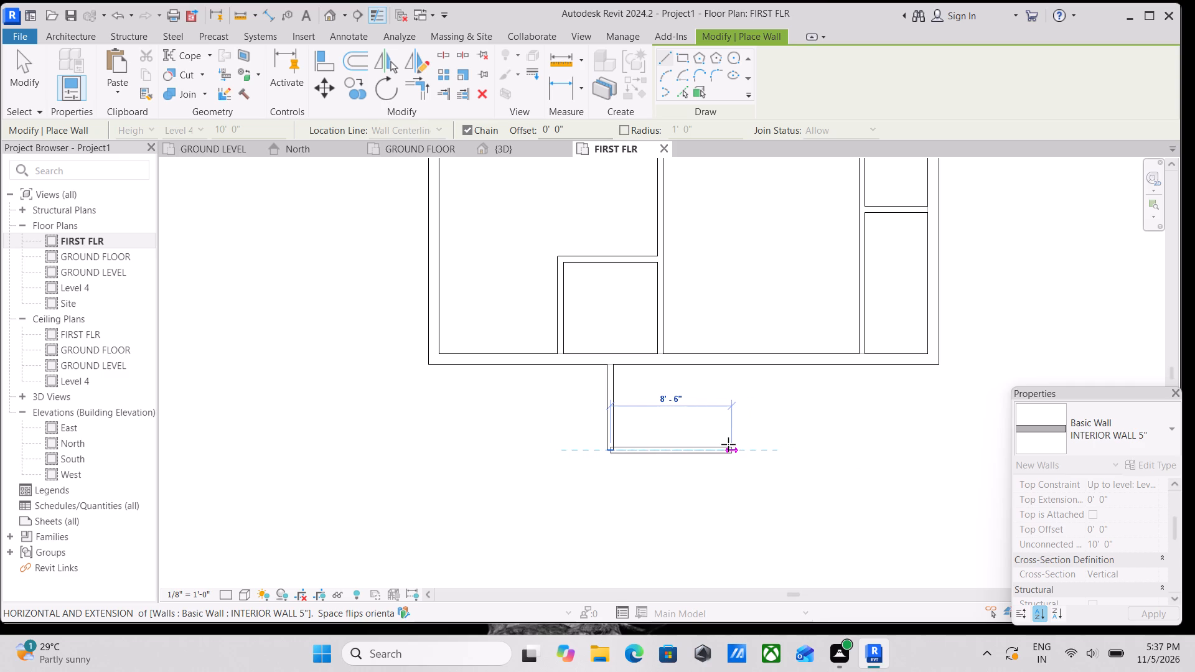
click(727, 444)
click(723, 368)
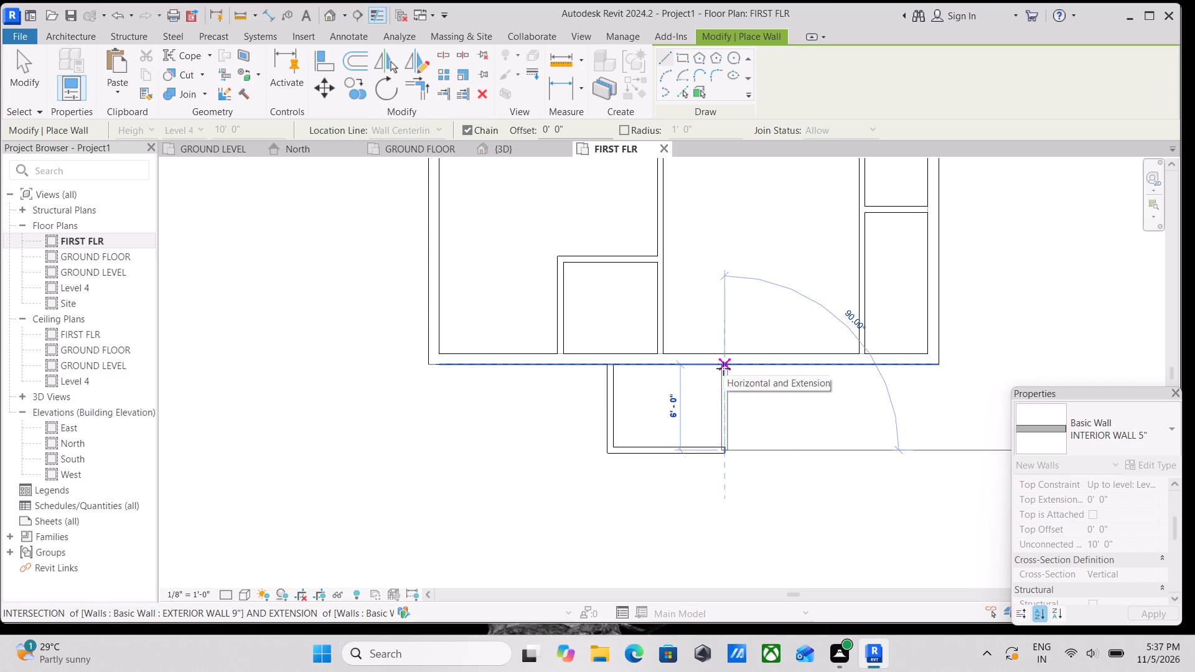
key(Escape)
scroll(731, 403, down, 3)
key(Escape)
middle_drag(645, 424, 670, 373)
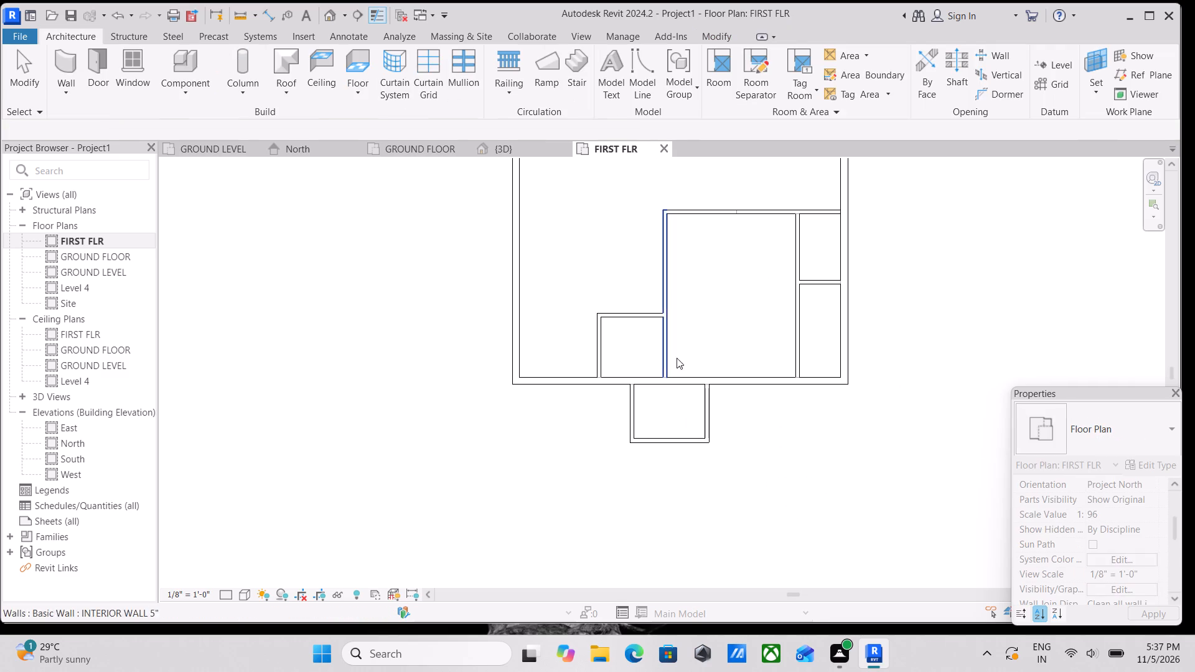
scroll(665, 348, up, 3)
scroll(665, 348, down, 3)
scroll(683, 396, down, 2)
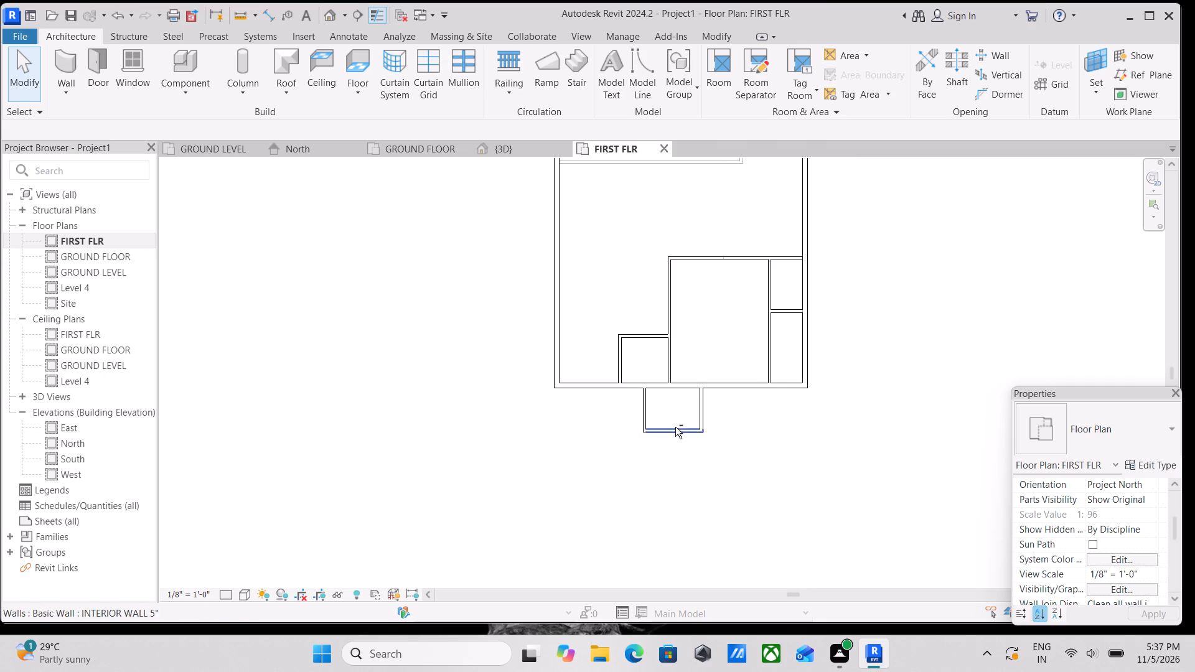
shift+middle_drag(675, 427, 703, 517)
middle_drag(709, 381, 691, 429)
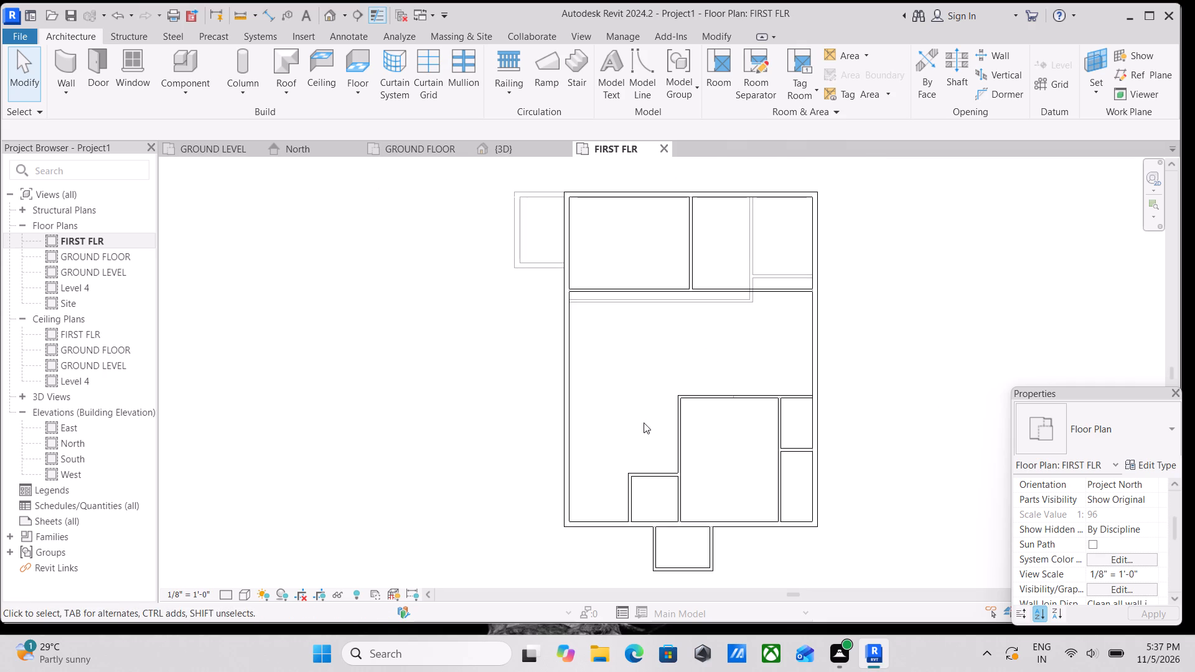
Examine the FIRST FLR and GROUND FLOOR plans and the 3D view to compare the two storeys' layouts.
middle_drag(645, 422, 664, 342)
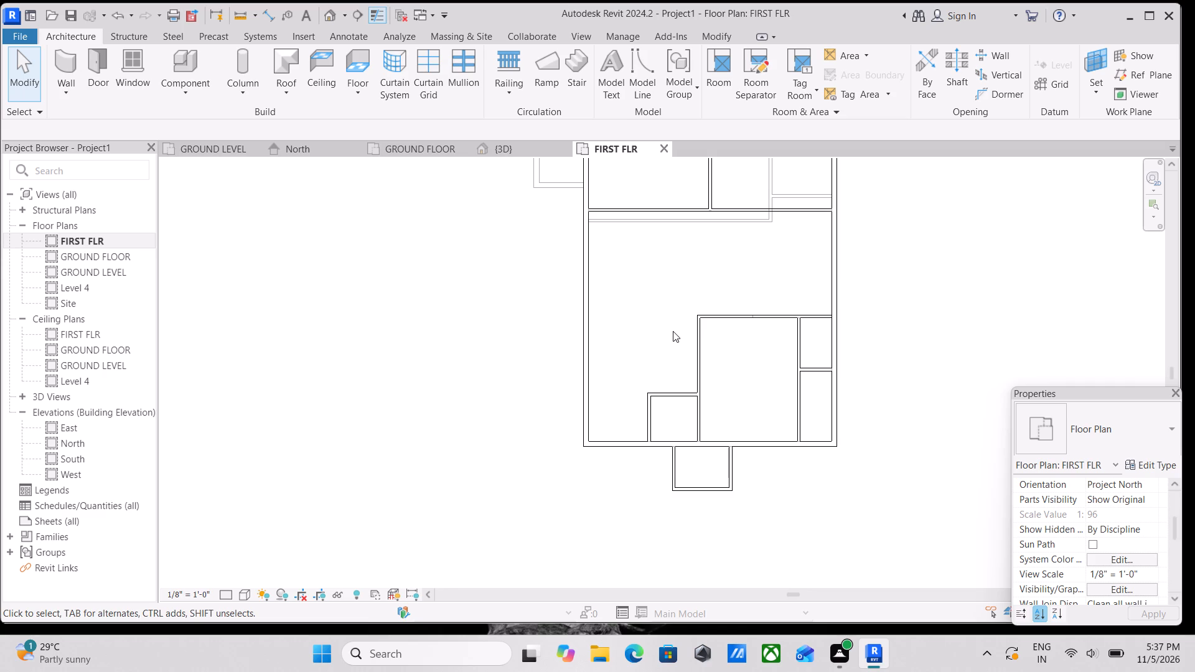
scroll(745, 461, up, 2)
scroll(745, 460, down, 2)
middle_drag(745, 460, 729, 474)
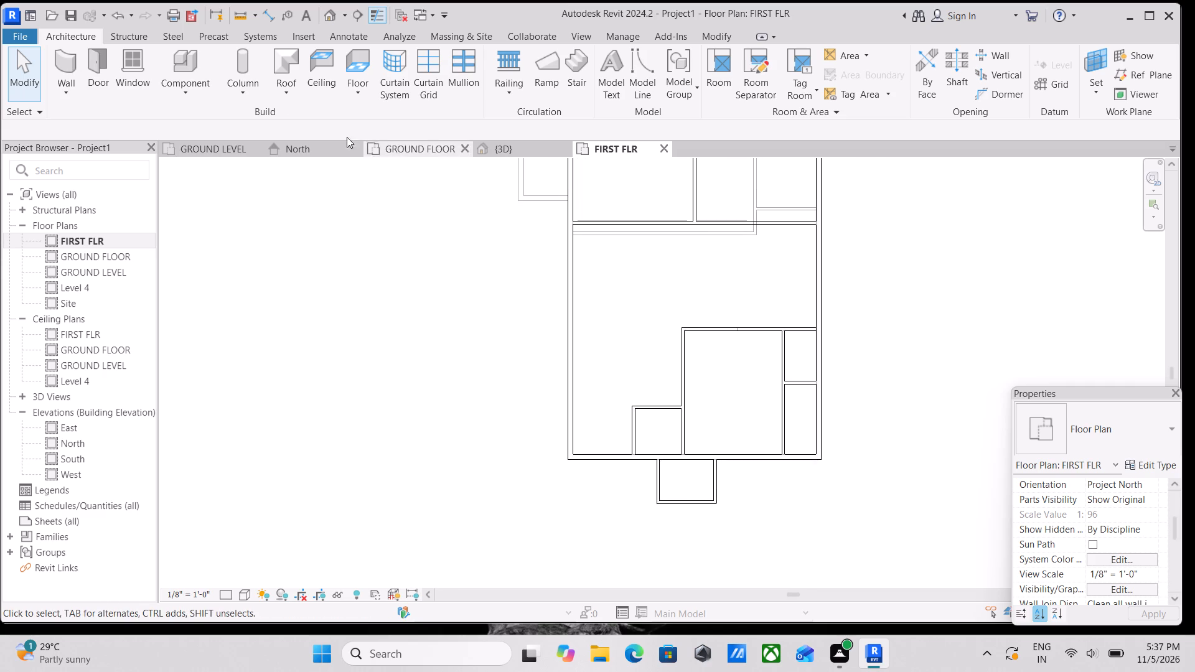
click(435, 151)
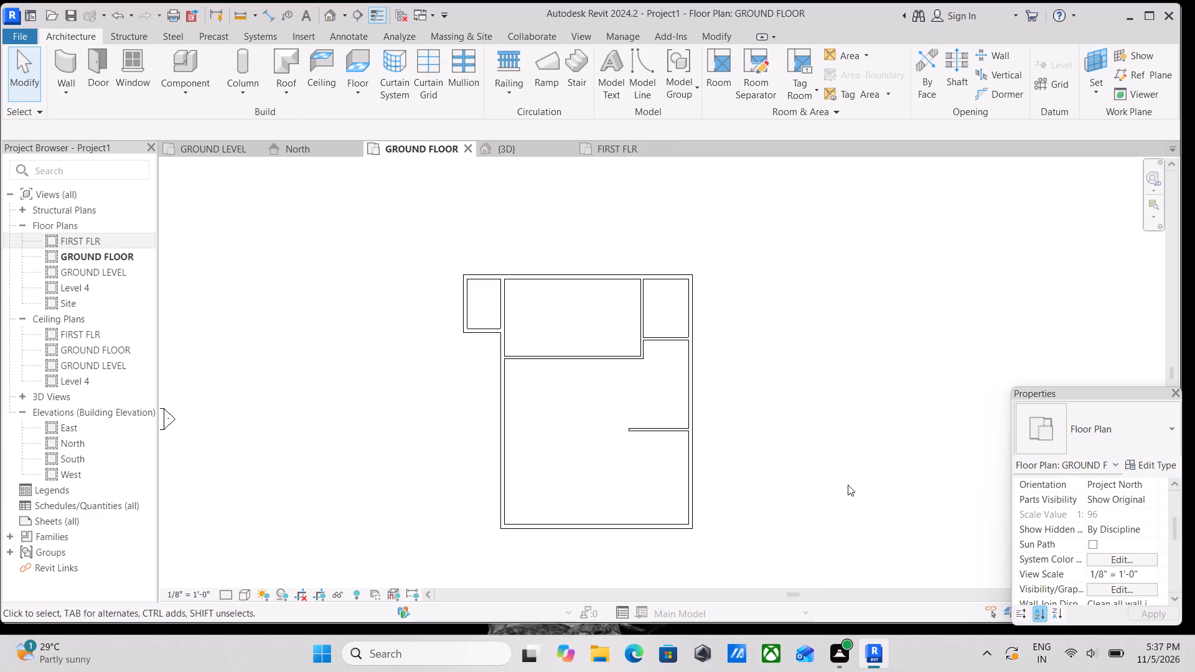
scroll(848, 485, down, 2)
middle_drag(765, 473, 654, 464)
scroll(487, 328, up, 6)
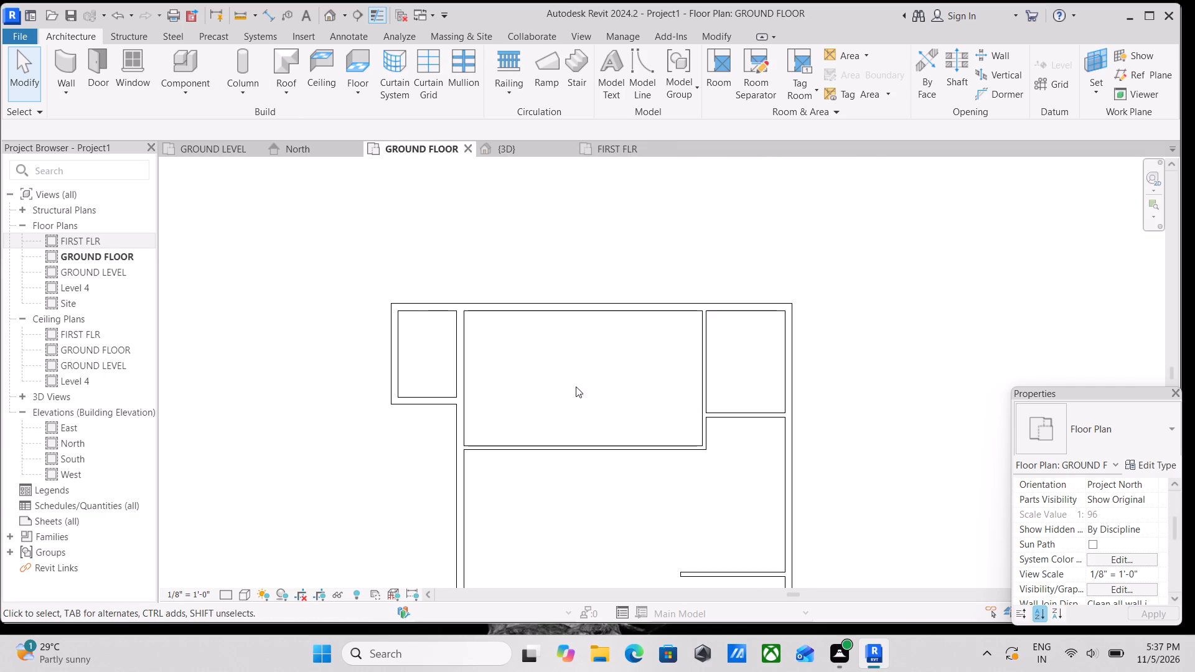
middle_drag(576, 386, 576, 405)
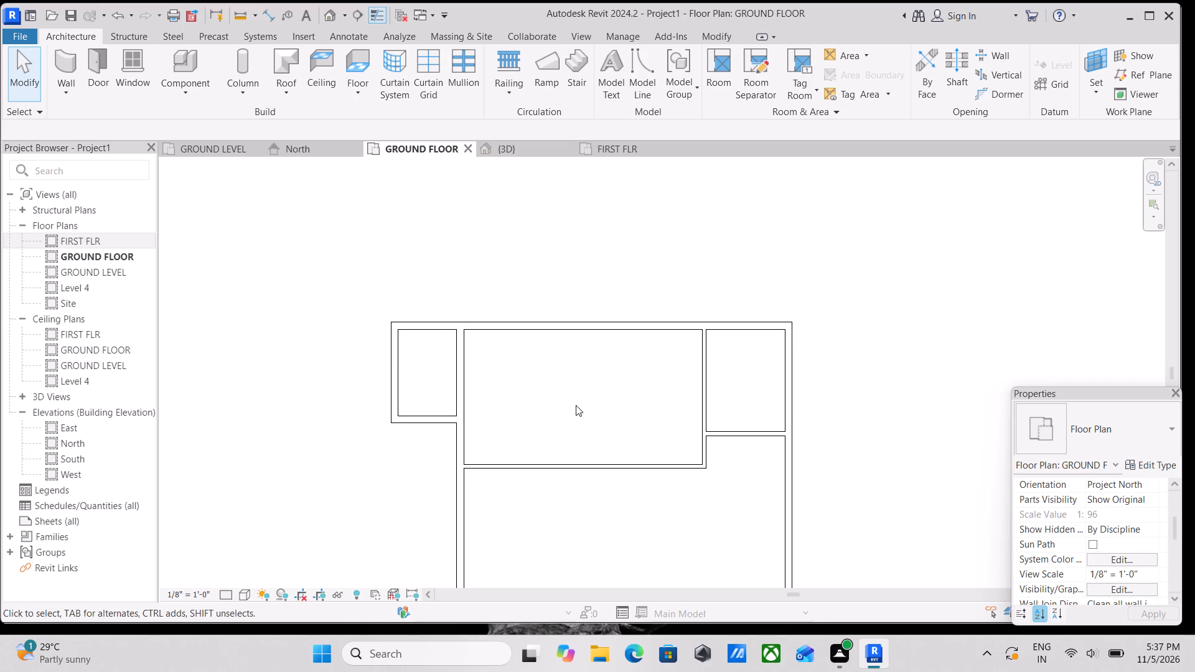
scroll(576, 405, down, 2)
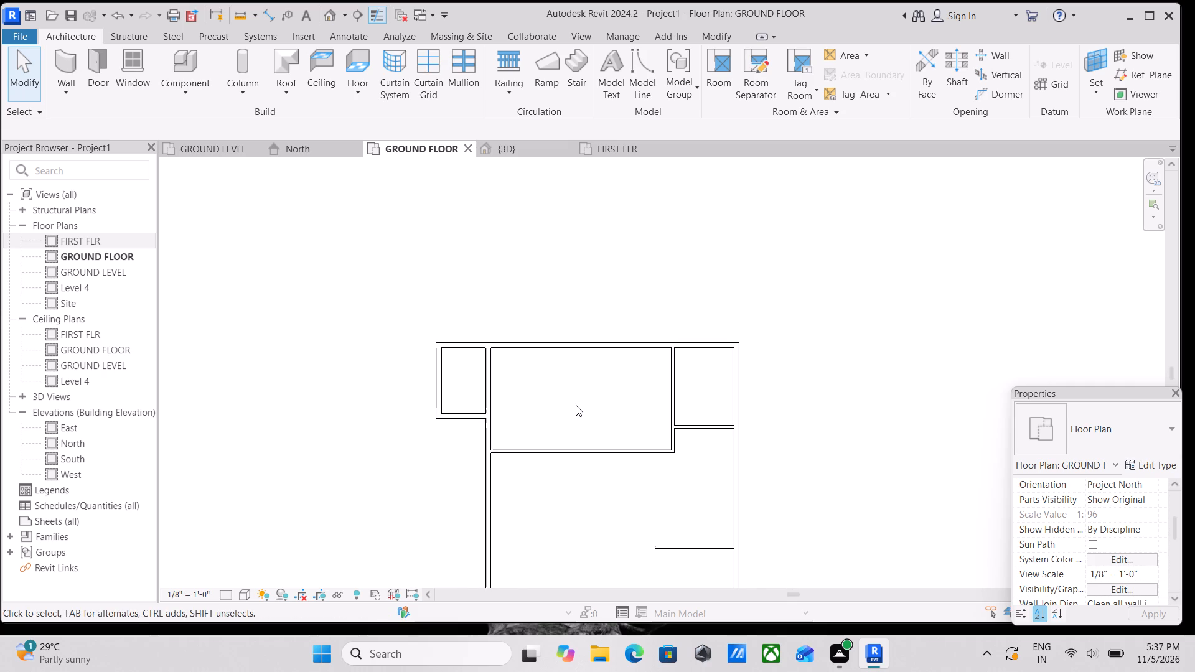
middle_drag(576, 423, 602, 368)
scroll(612, 467, down, 1)
middle_drag(614, 467, 665, 370)
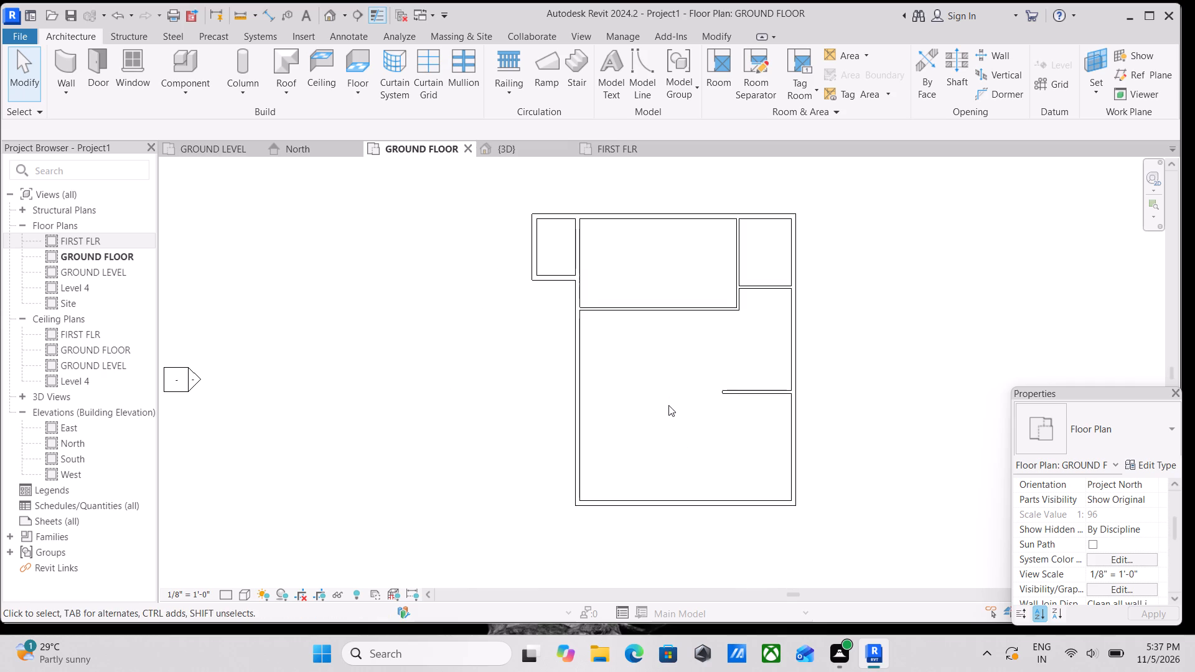
middle_drag(679, 424, 657, 478)
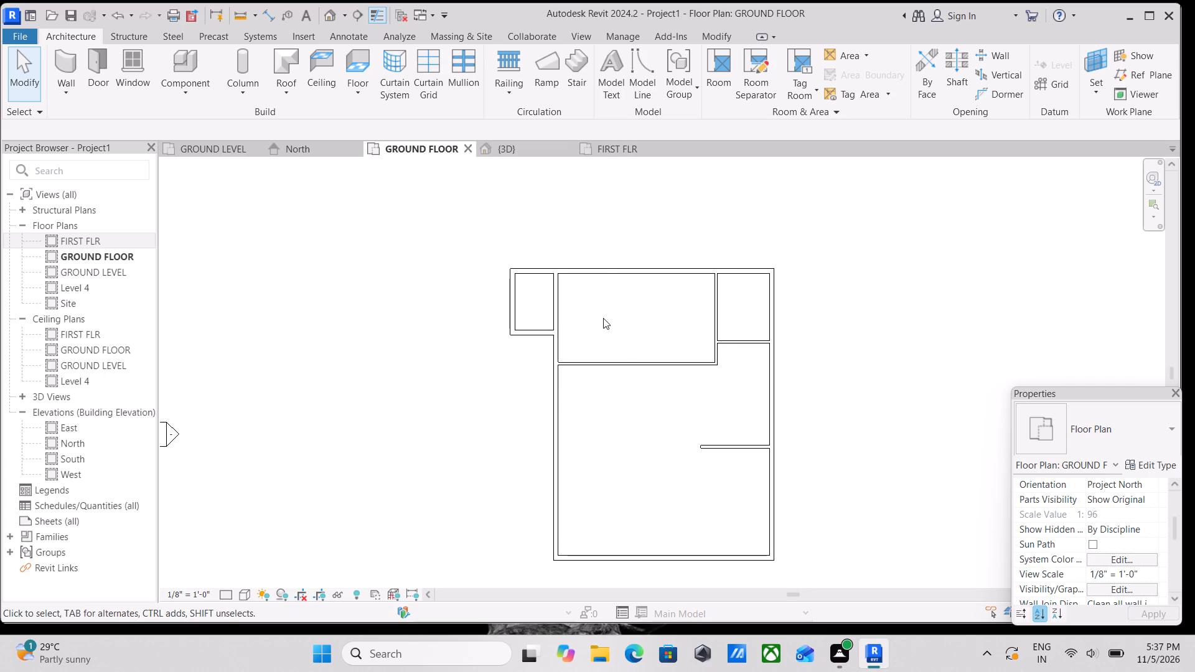
click(518, 147)
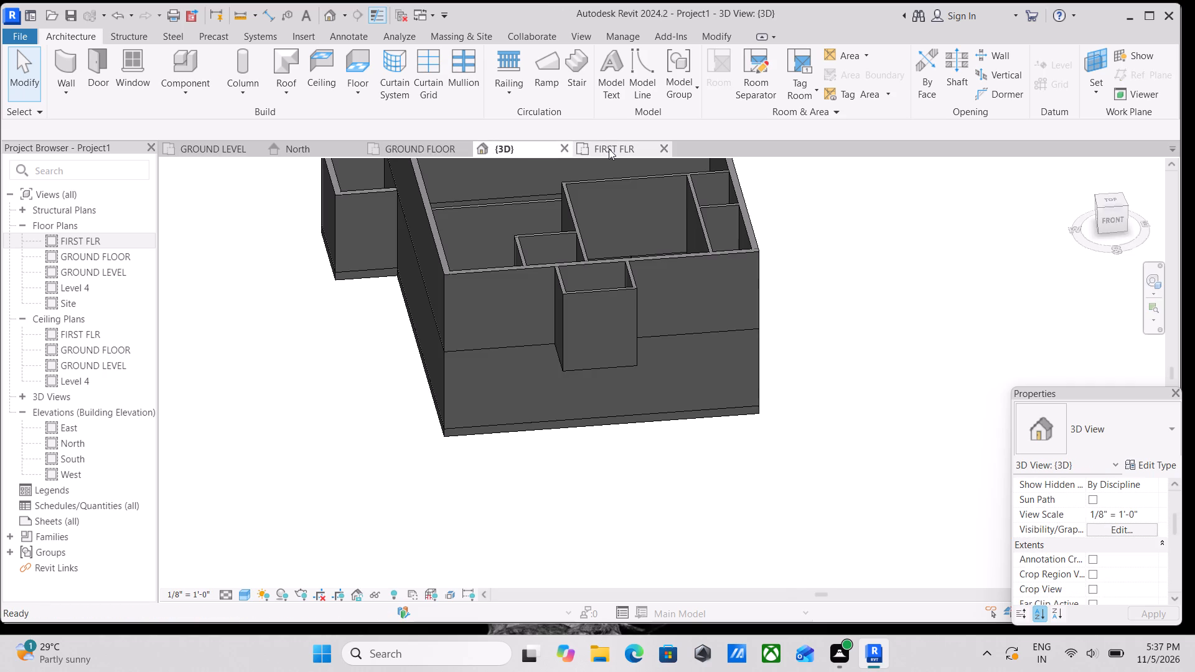
click(609, 149)
scroll(596, 340, down, 1)
middle_drag(596, 340, 553, 448)
middle_drag(587, 424, 584, 456)
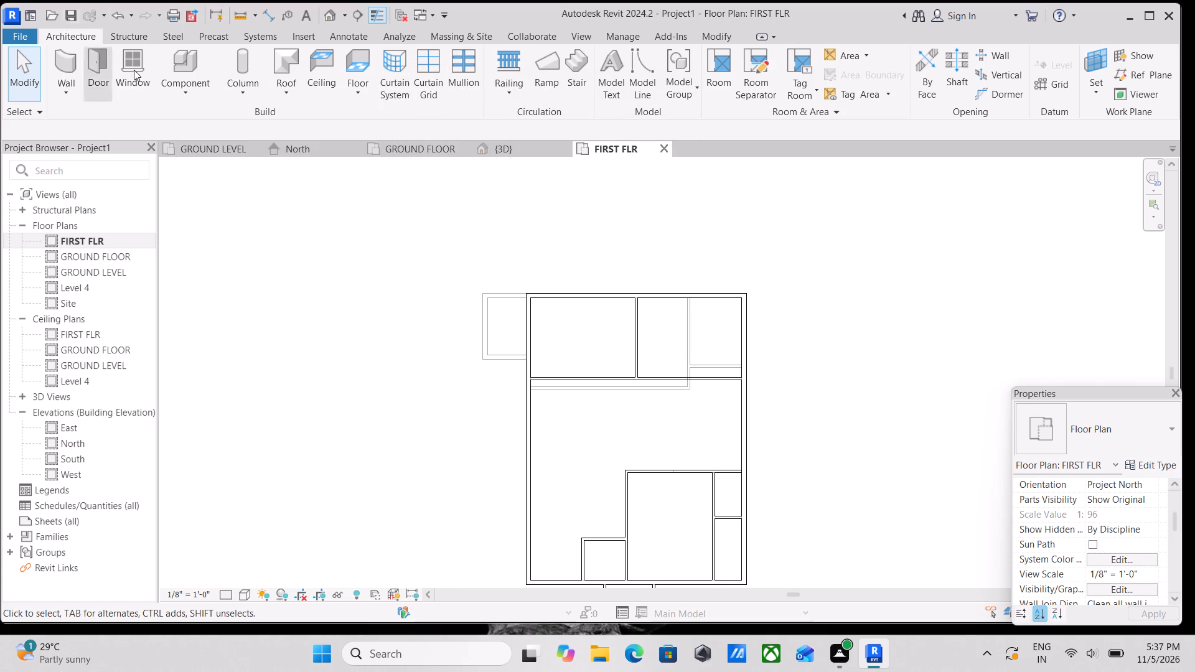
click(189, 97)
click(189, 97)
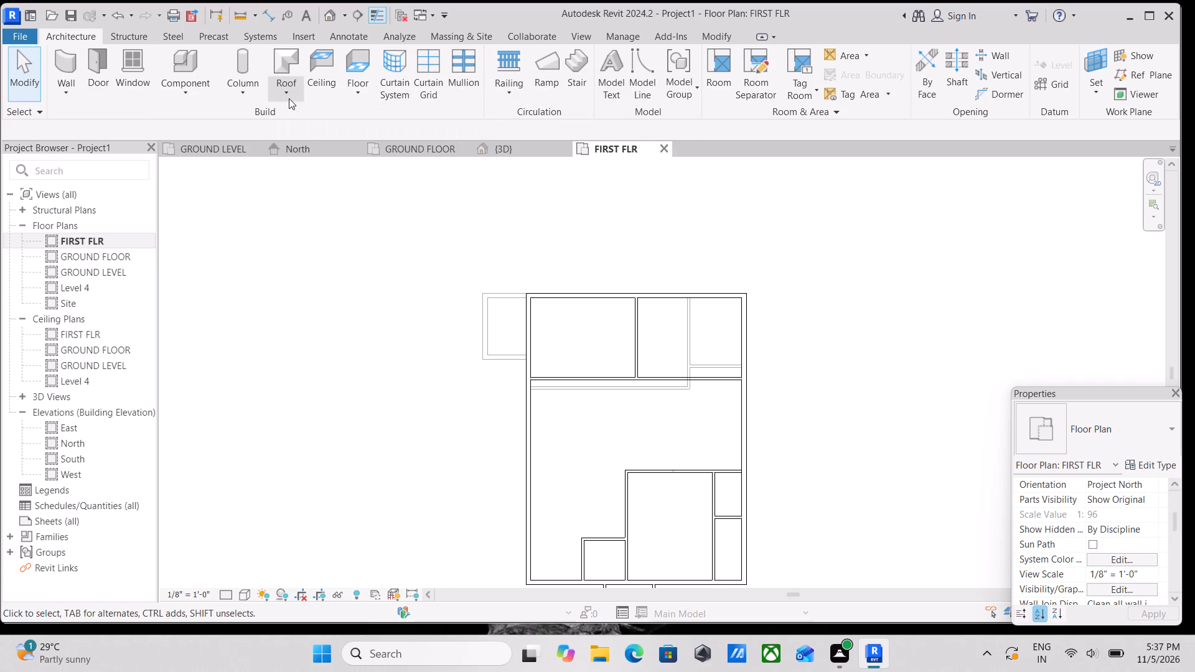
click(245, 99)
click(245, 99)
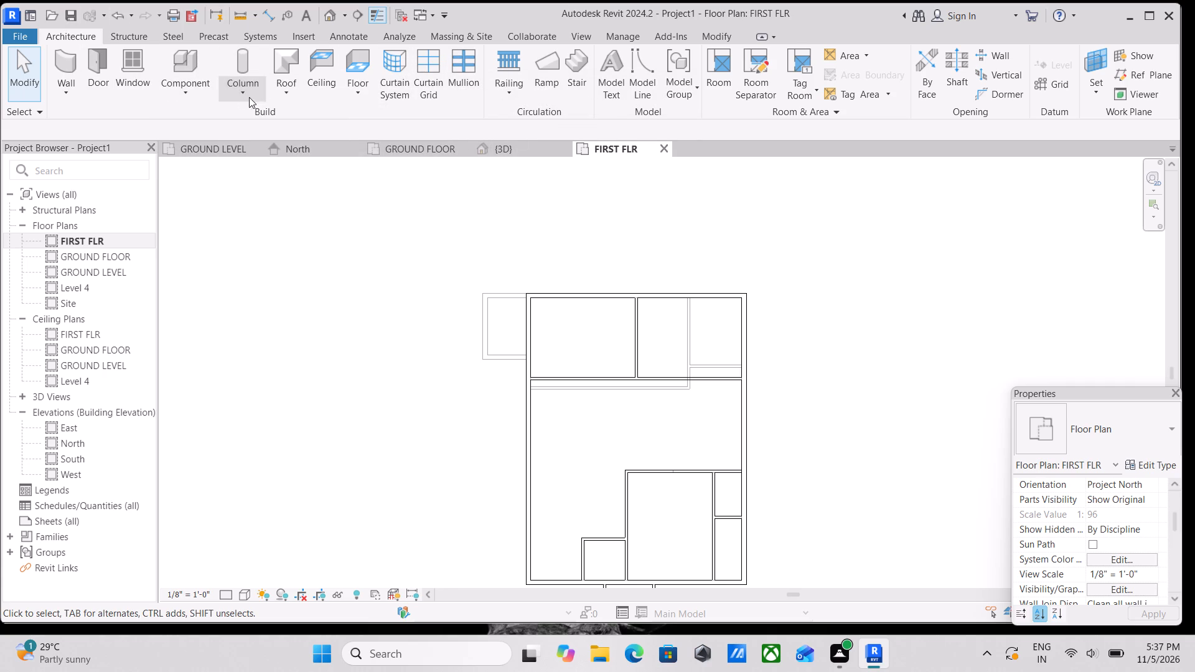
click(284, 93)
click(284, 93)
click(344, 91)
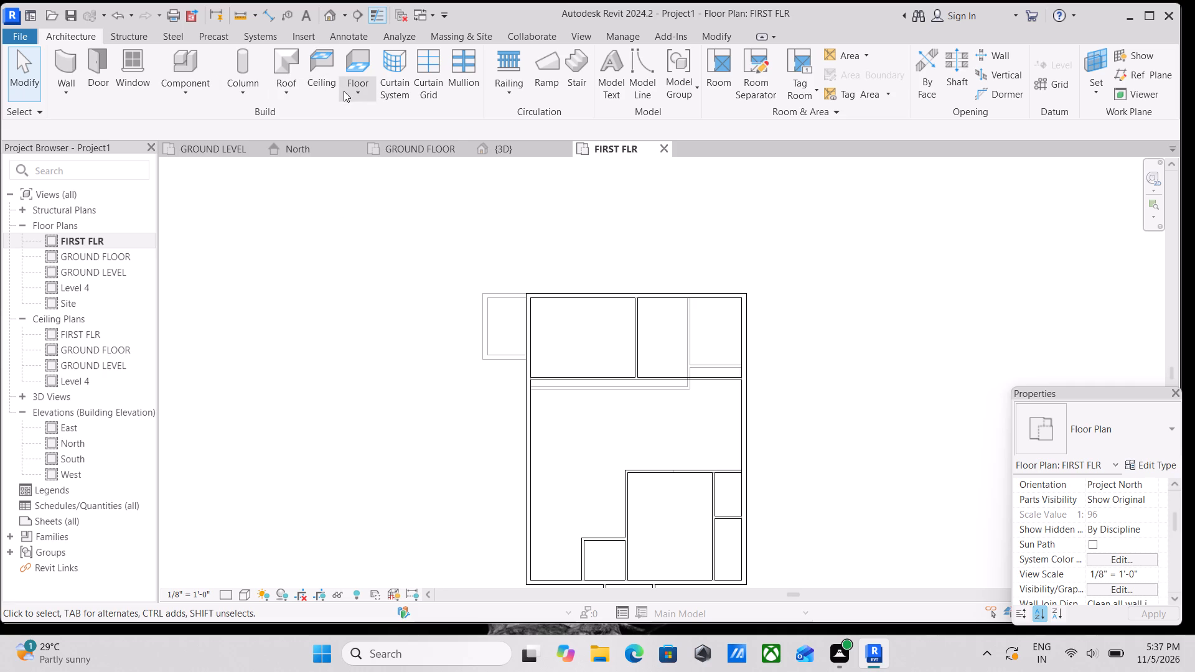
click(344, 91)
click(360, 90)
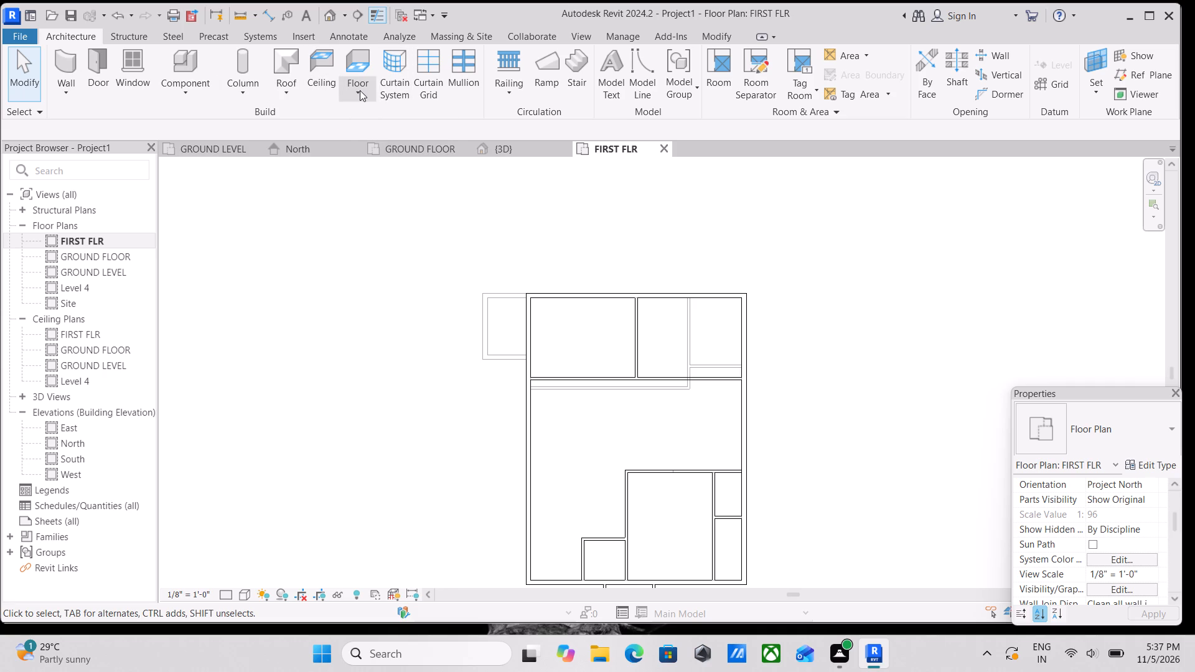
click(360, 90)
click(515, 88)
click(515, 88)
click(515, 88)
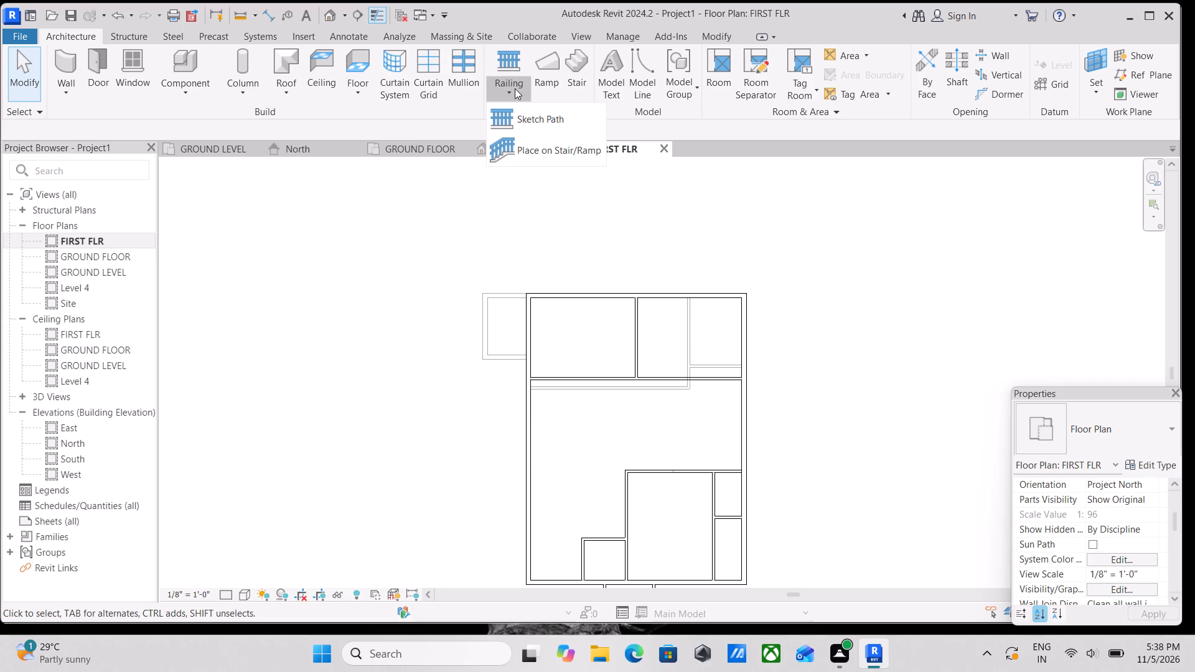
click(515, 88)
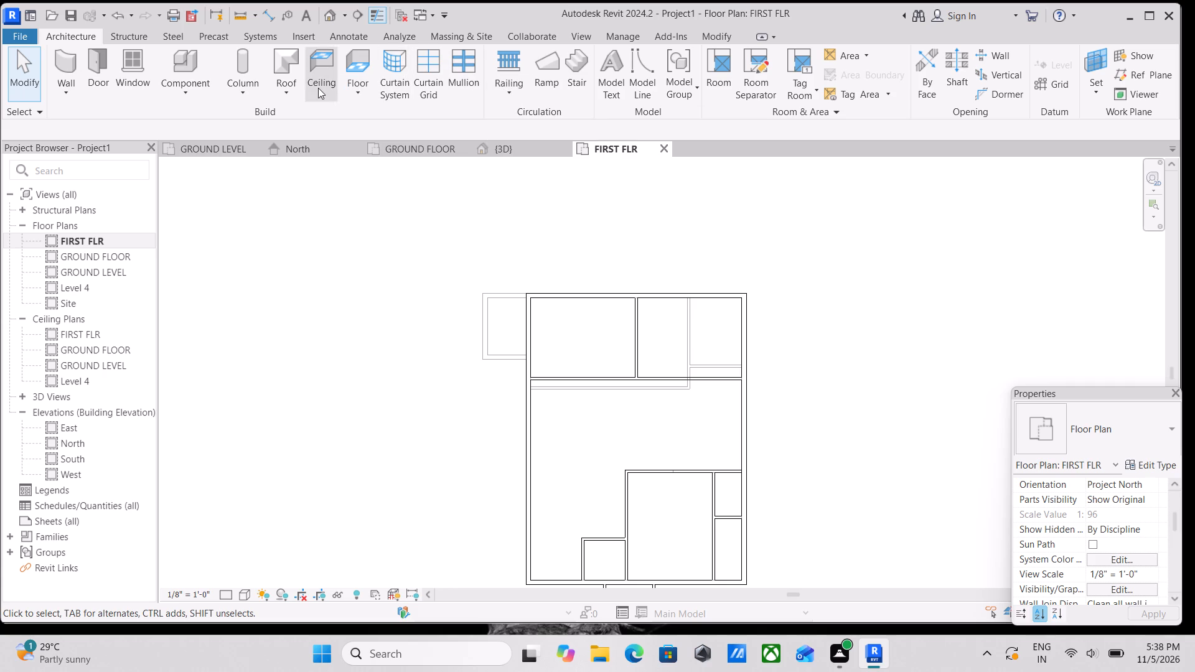
Start an architectural floor on the FIRST FLR plan and duplicate the MARBLE FLOORING 1' type as MARBLE FLOORING 6".
click(357, 97)
click(375, 118)
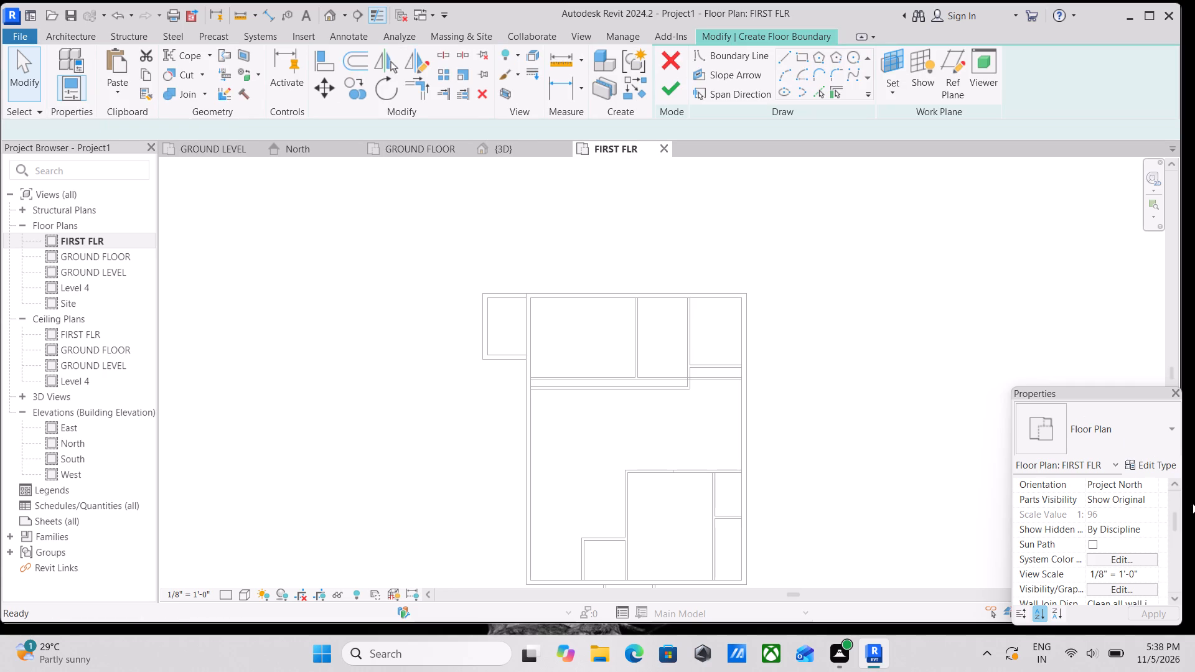
click(1161, 463)
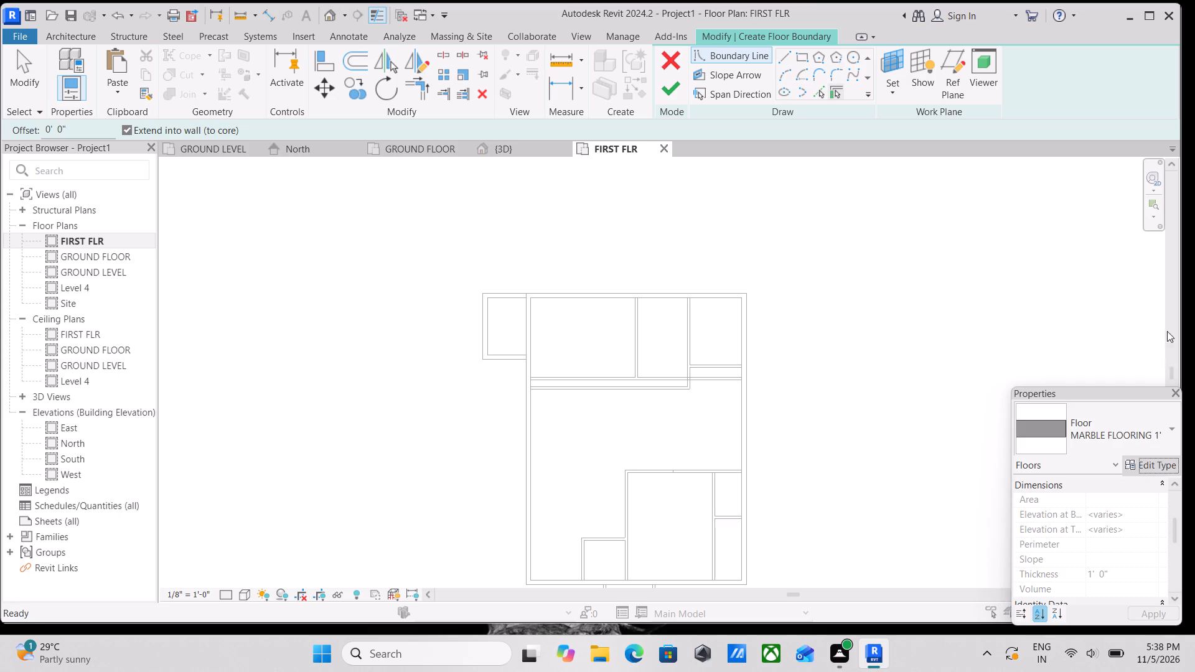
click(1159, 150)
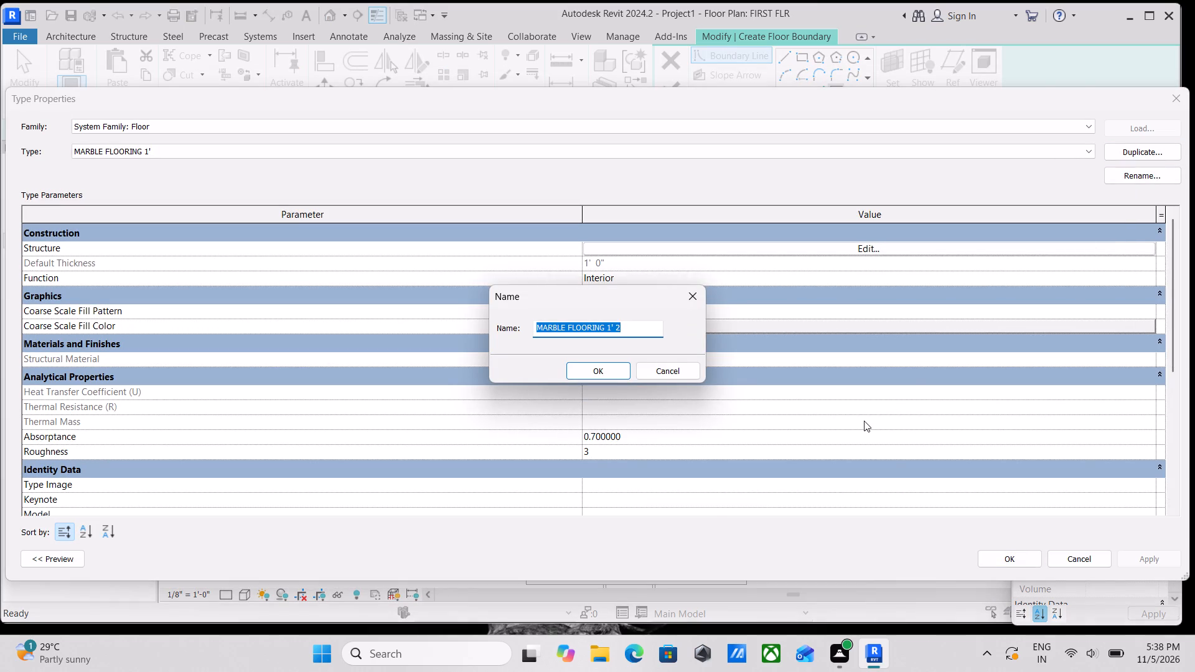
text(MARV)
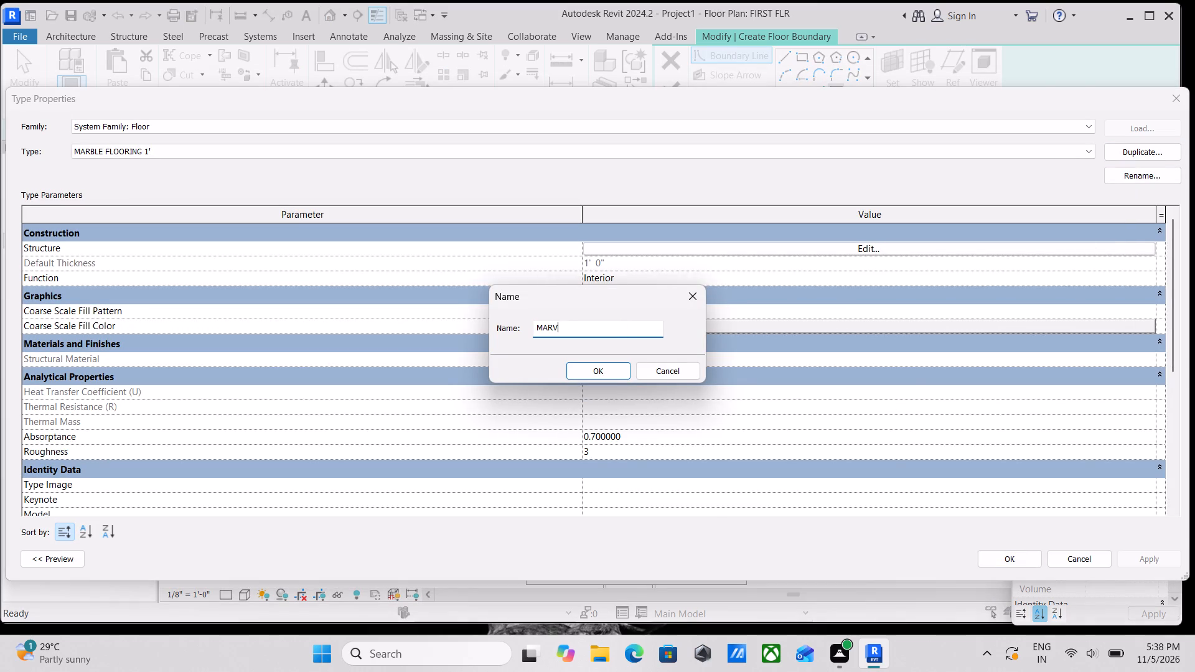
key(BackSpace)
text(BLE)
key(space)
text(FLOOOEI)
key(BackSpace)
key(BackSpace)
key(BackSpace)
text(RING)
key(space)
key(6)
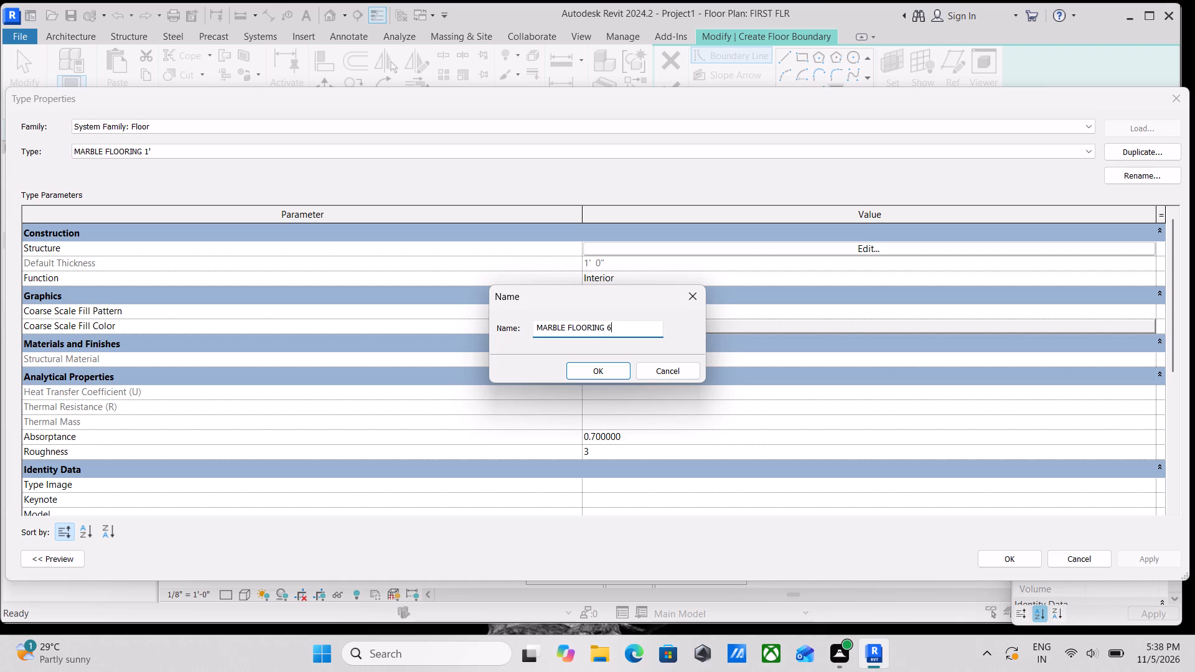
key(shift+quotedbl)
click(603, 368)
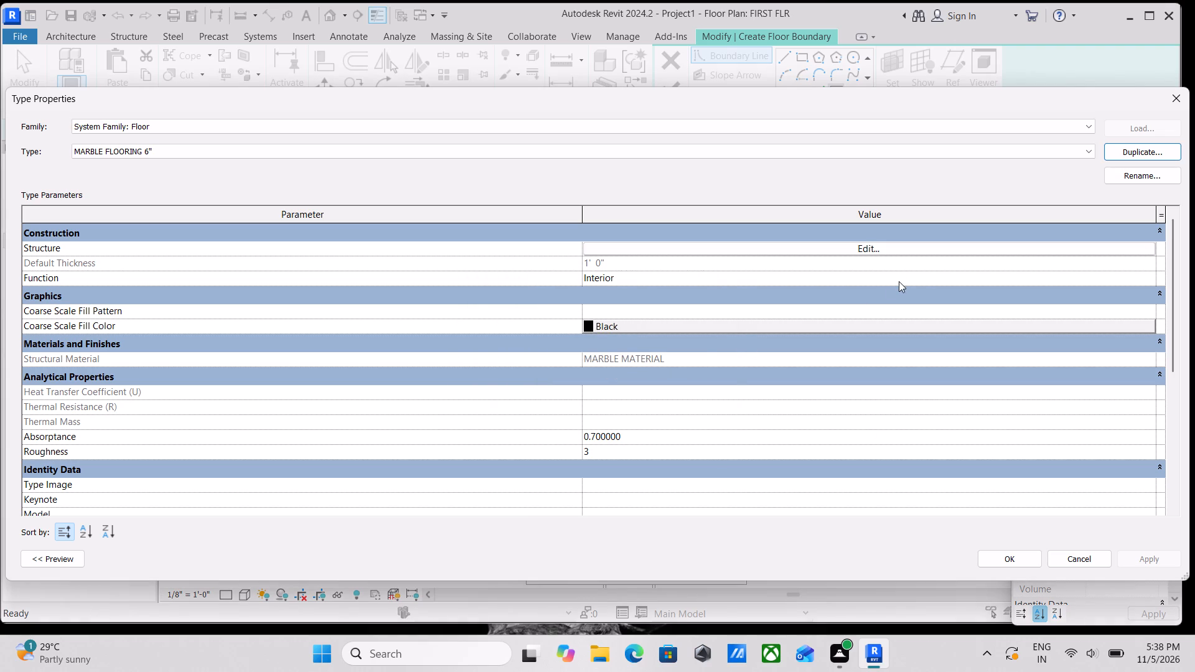
Set the MARBLE MATERIAL structure layer of the MARBLE FLOORING 6" type to 6" thick and apply the type changes.
click(865, 251)
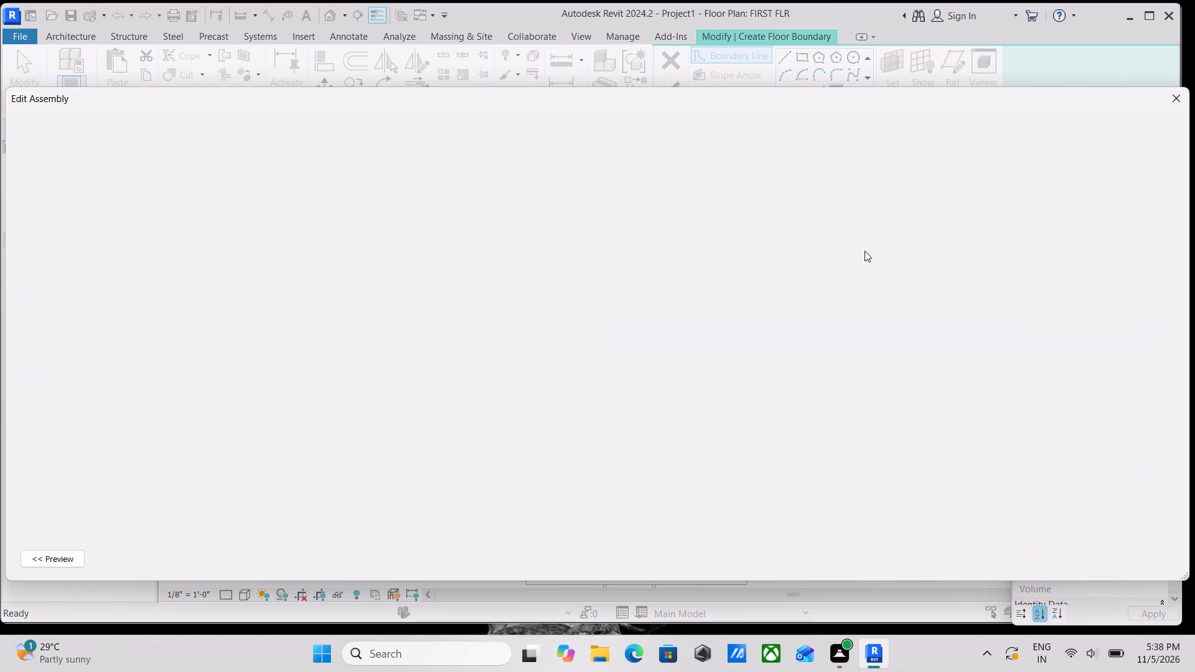
click(605, 251)
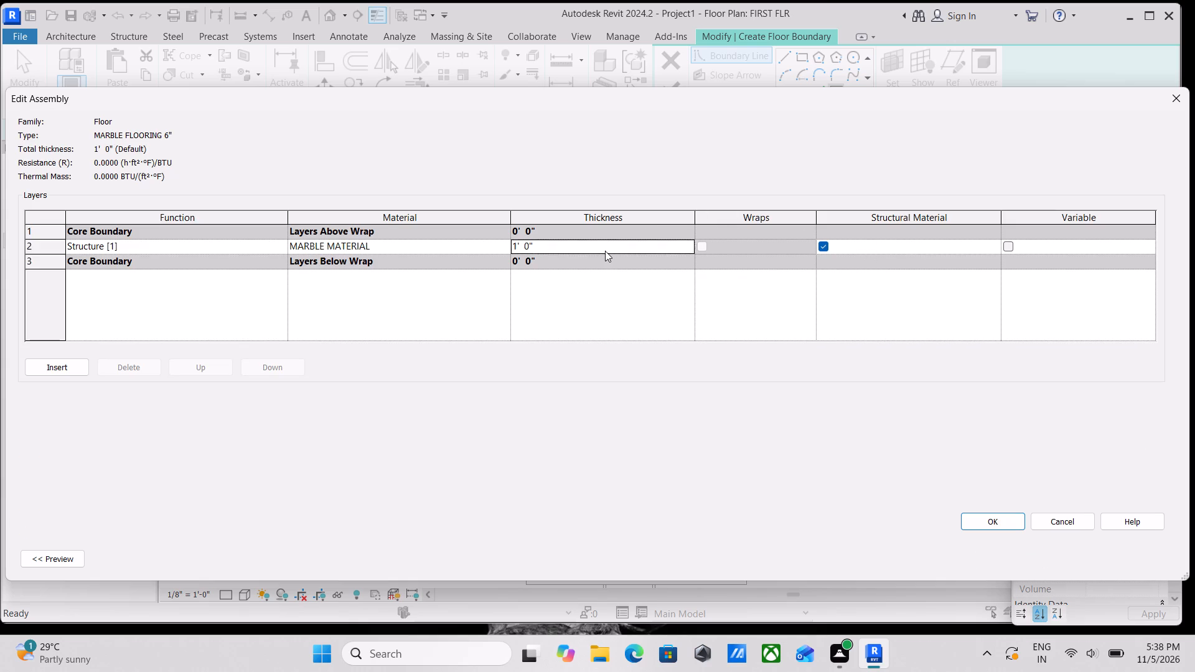
key(6)
key(shift+quotedbl)
click(1003, 518)
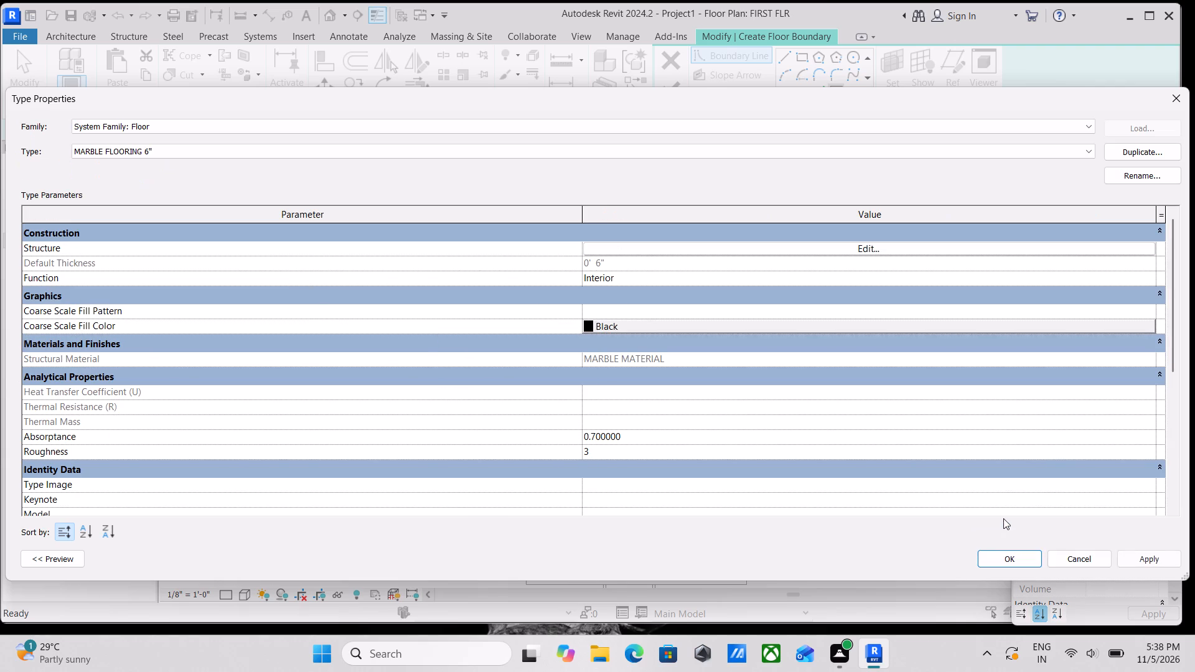
click(1163, 559)
click(992, 549)
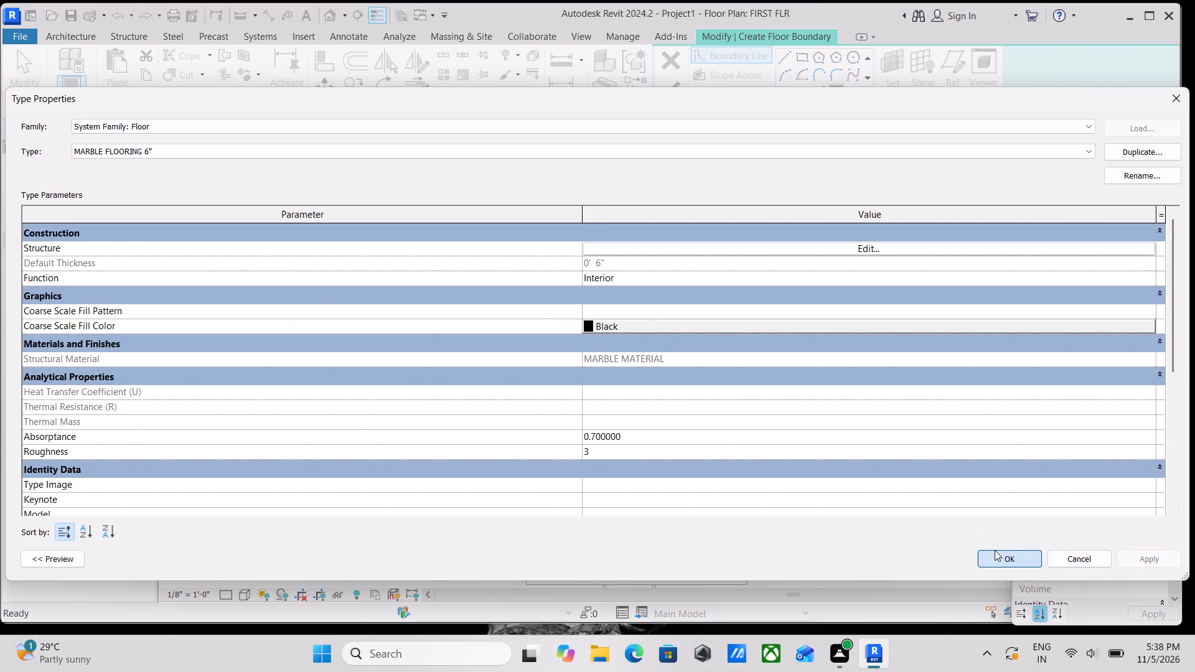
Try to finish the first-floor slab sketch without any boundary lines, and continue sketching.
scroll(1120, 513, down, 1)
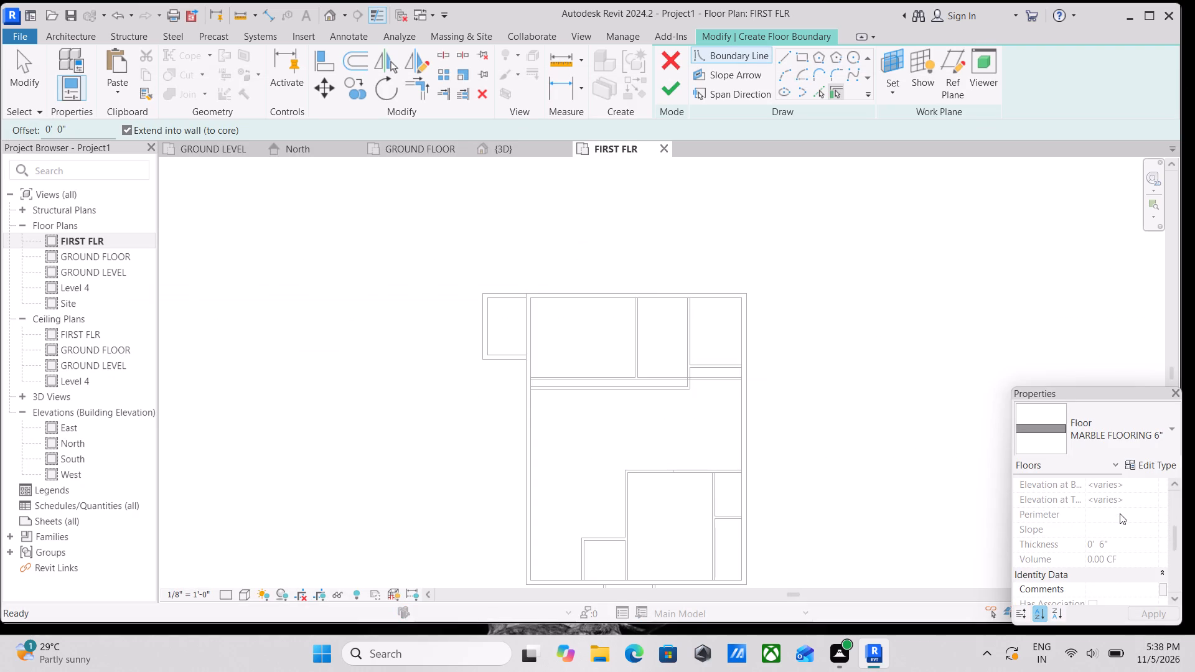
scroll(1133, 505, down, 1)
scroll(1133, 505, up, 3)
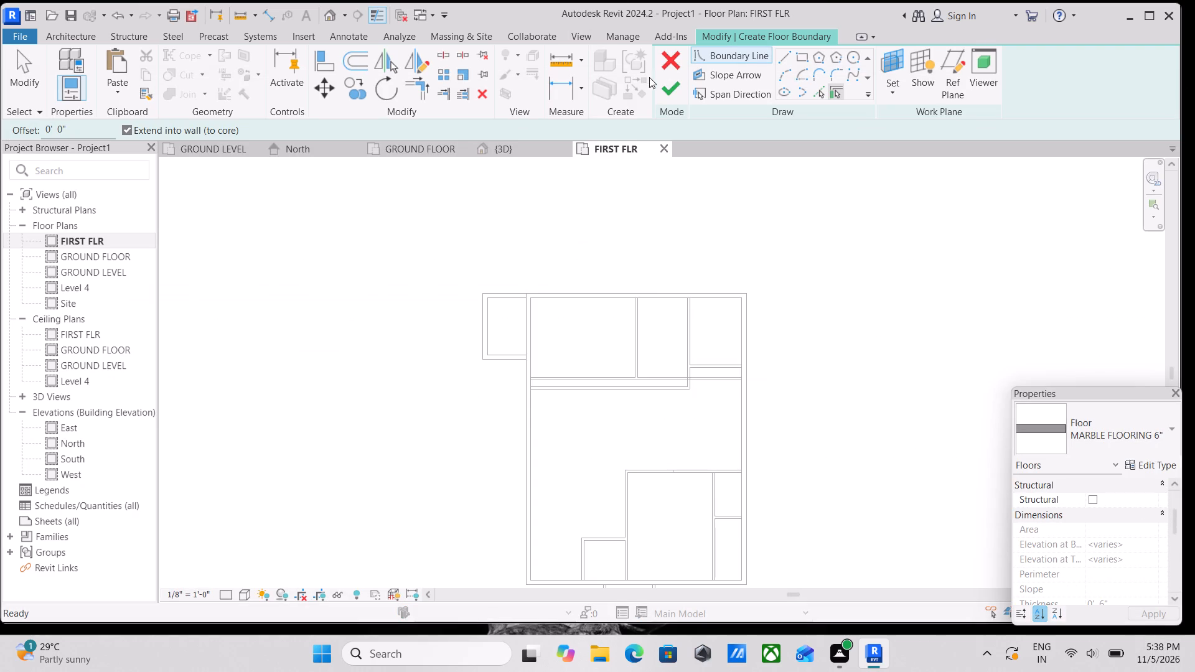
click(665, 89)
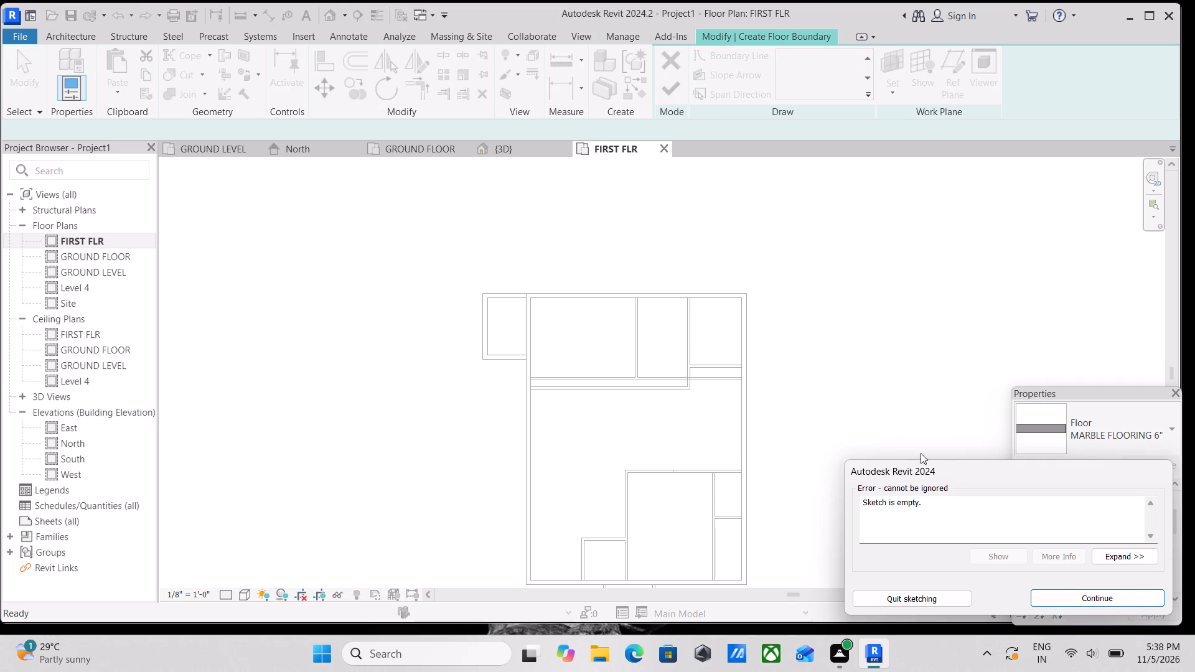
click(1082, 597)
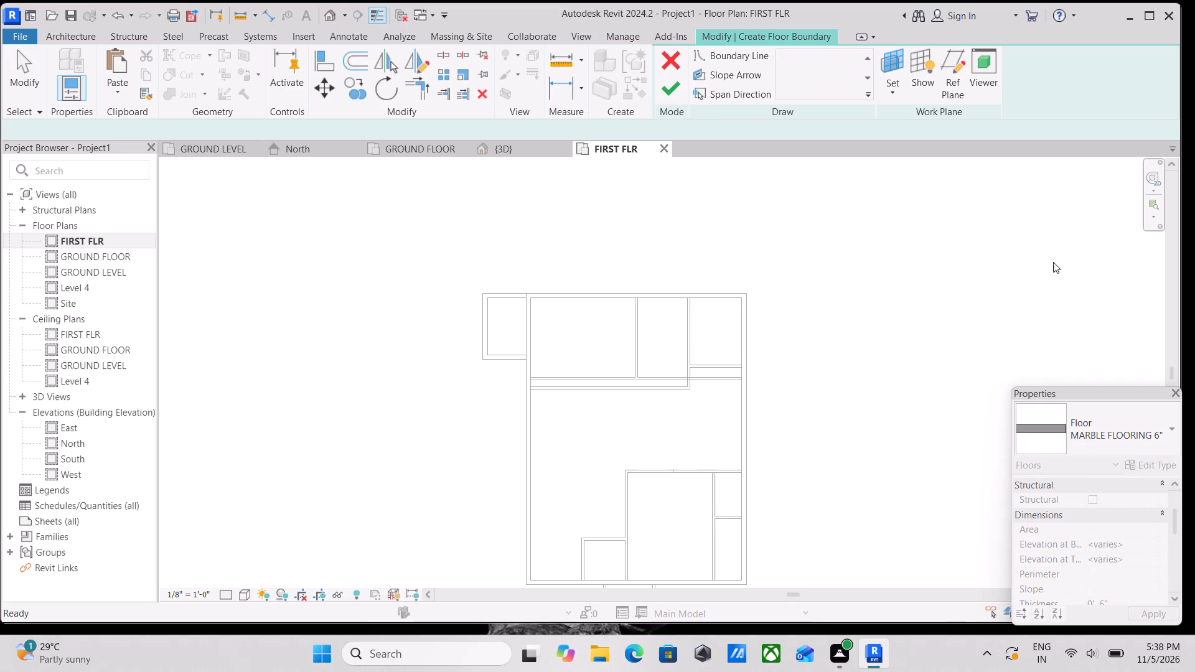
Discard the empty floor boundary sketch on the FIRST FLR plan and leave sketch mode.
click(805, 58)
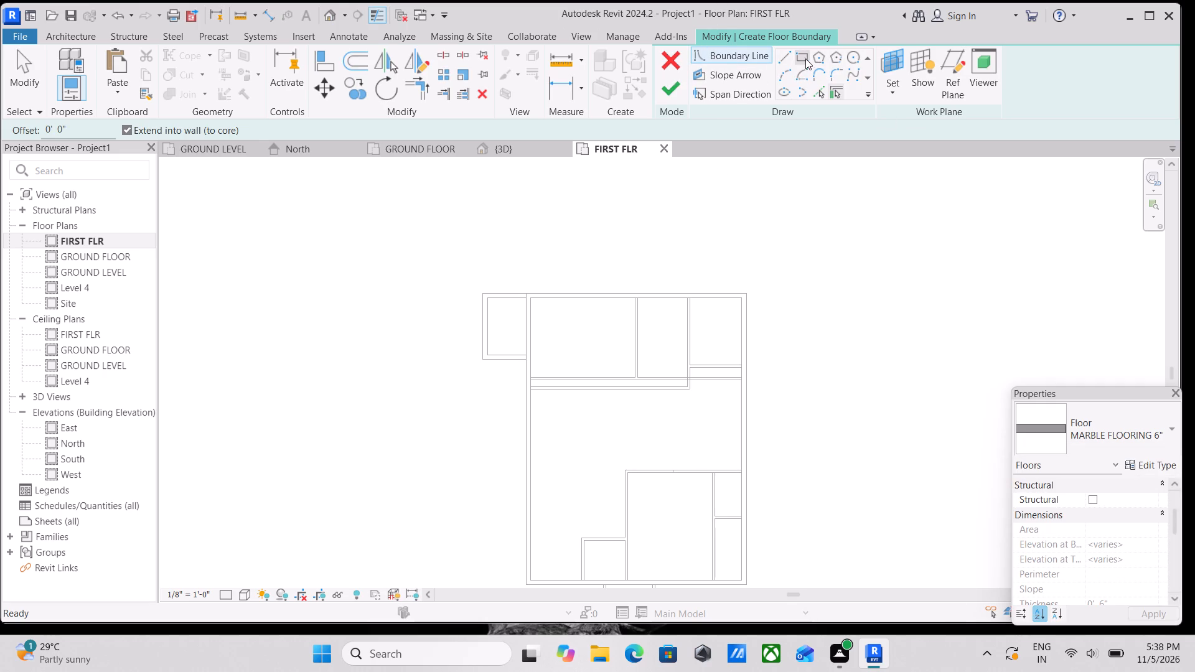
scroll(569, 343, up, 5)
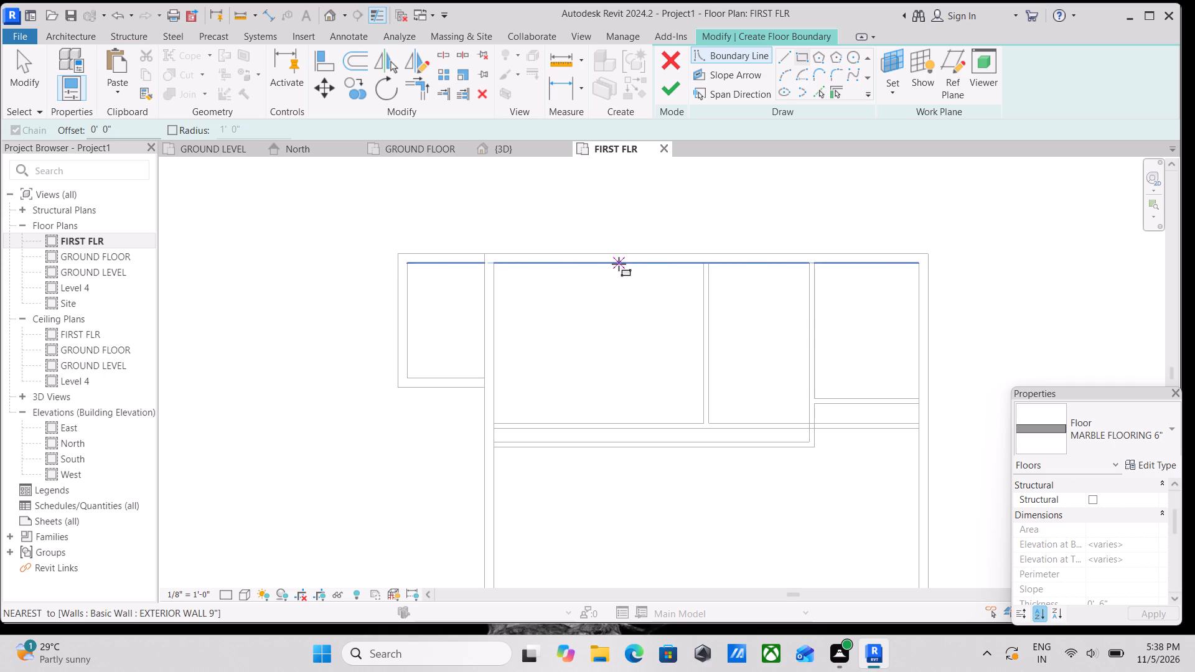
key(Escape)
key(Escape)
click(670, 54)
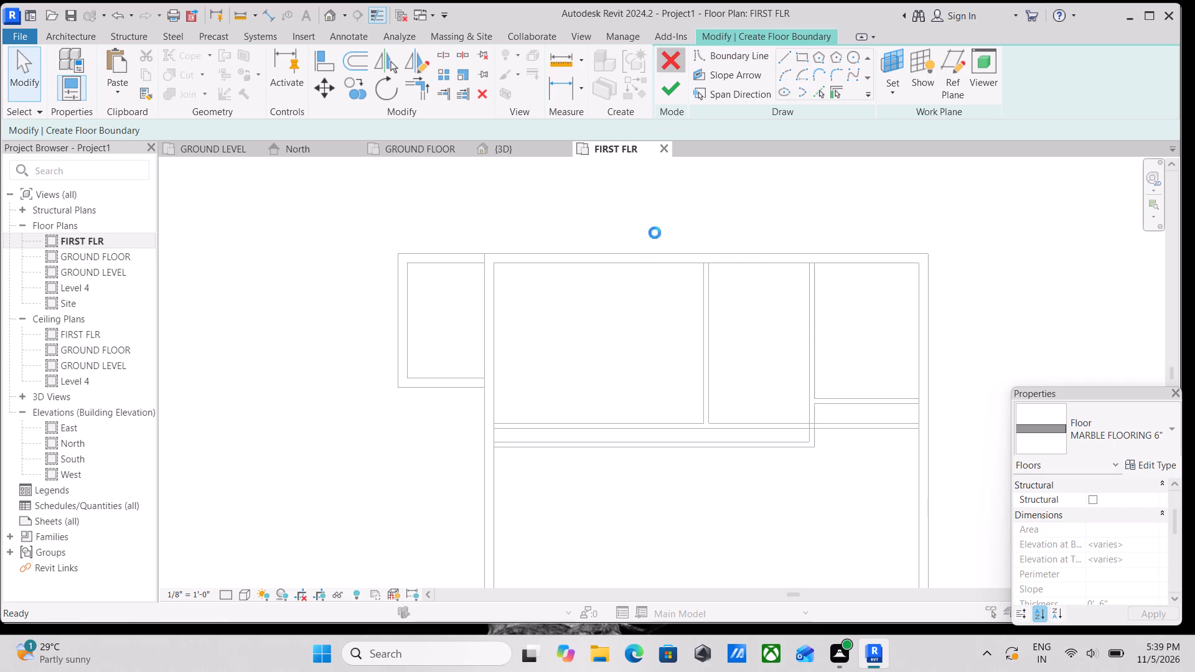
click(644, 340)
Set the FIRST FLR plan's underlay base level to None.
scroll(702, 388, down, 2)
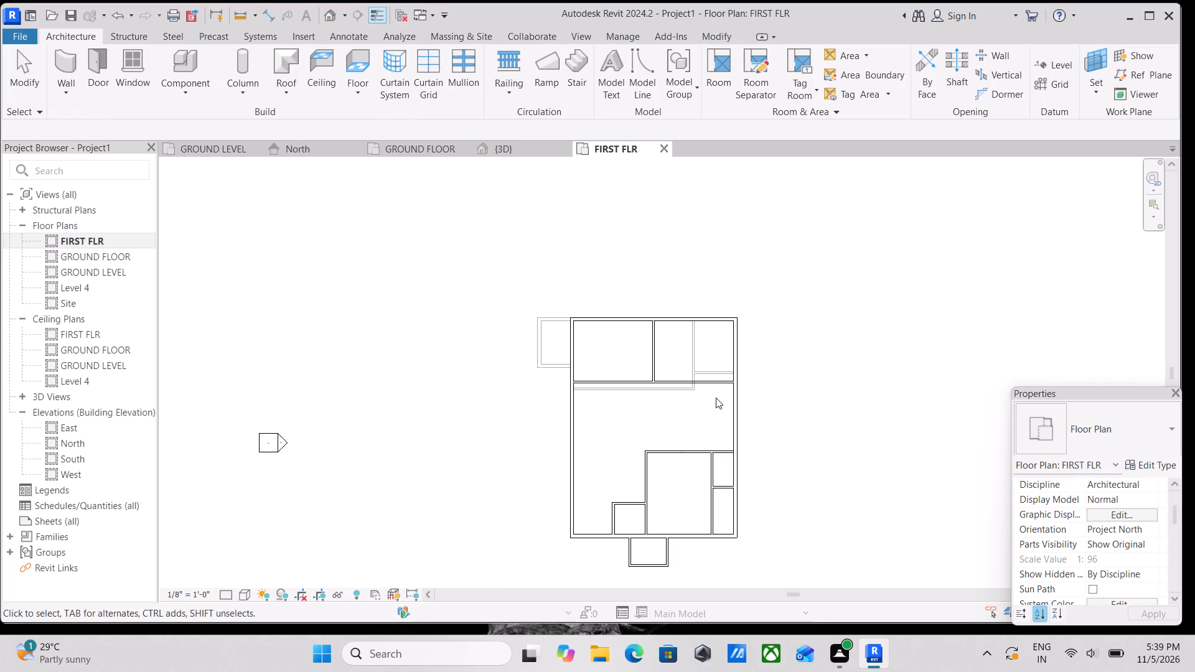
middle_drag(716, 398, 665, 382)
scroll(1103, 518, down, 3)
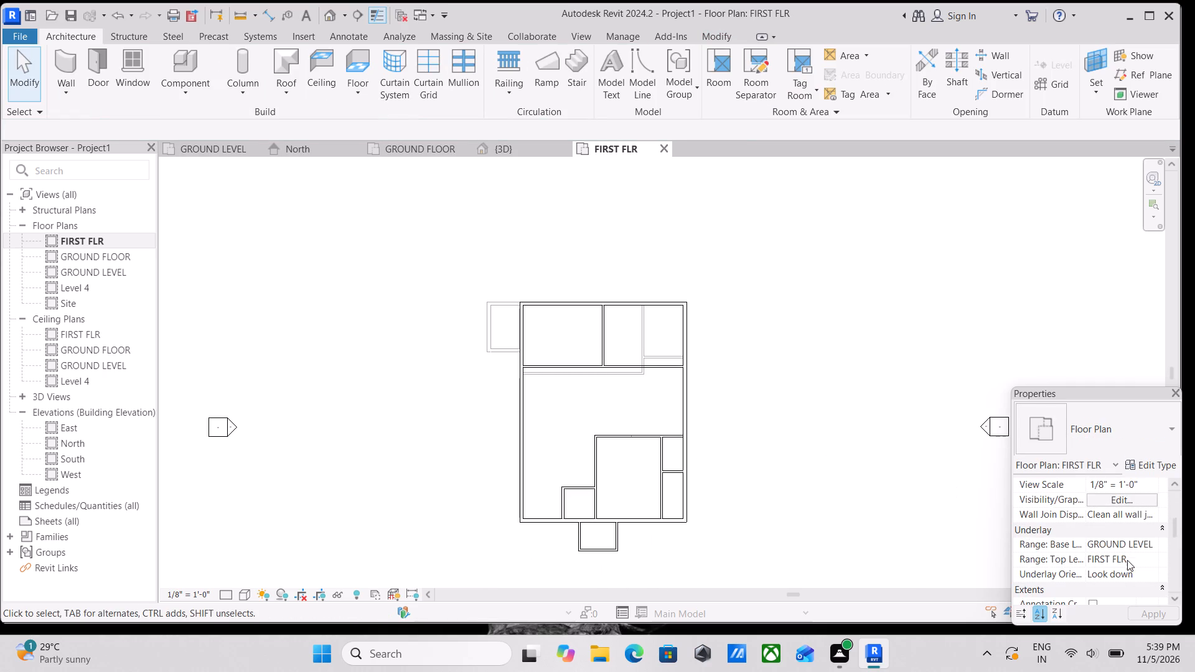
click(1148, 544)
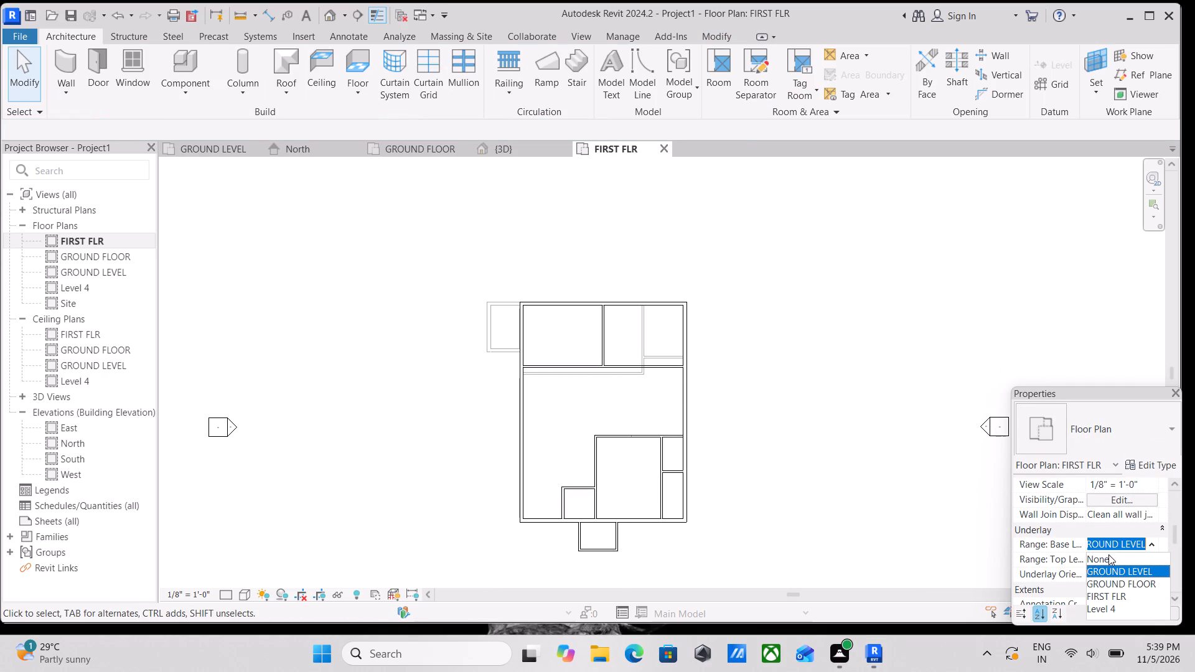
click(1108, 554)
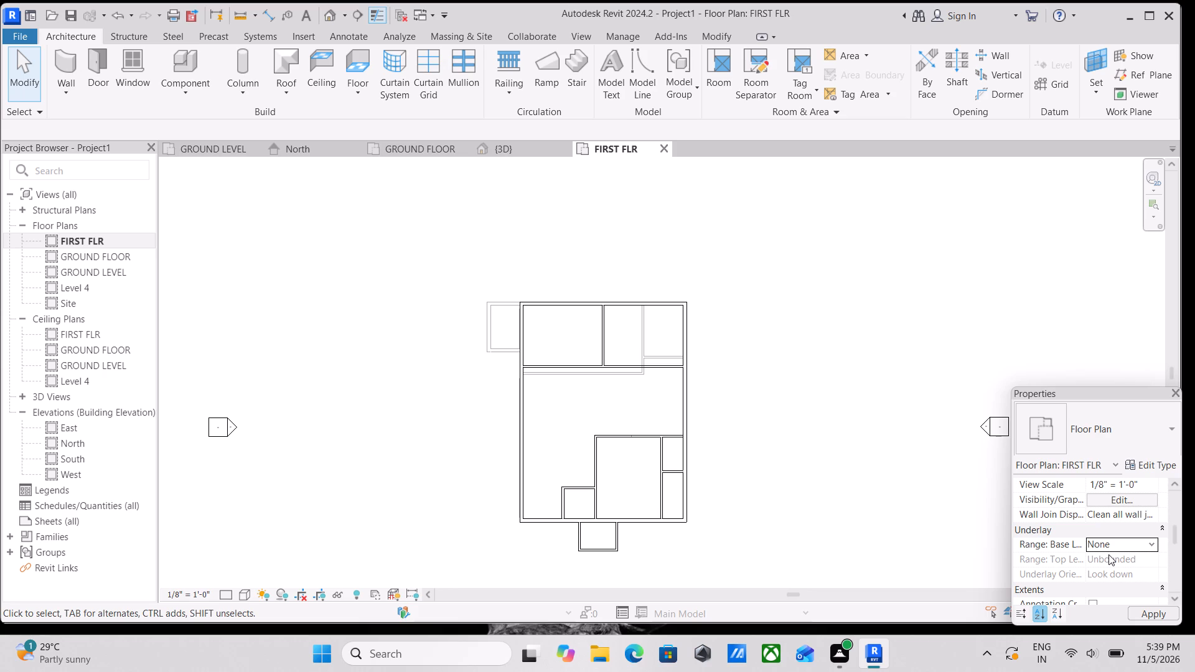
scroll(939, 431, up, 1)
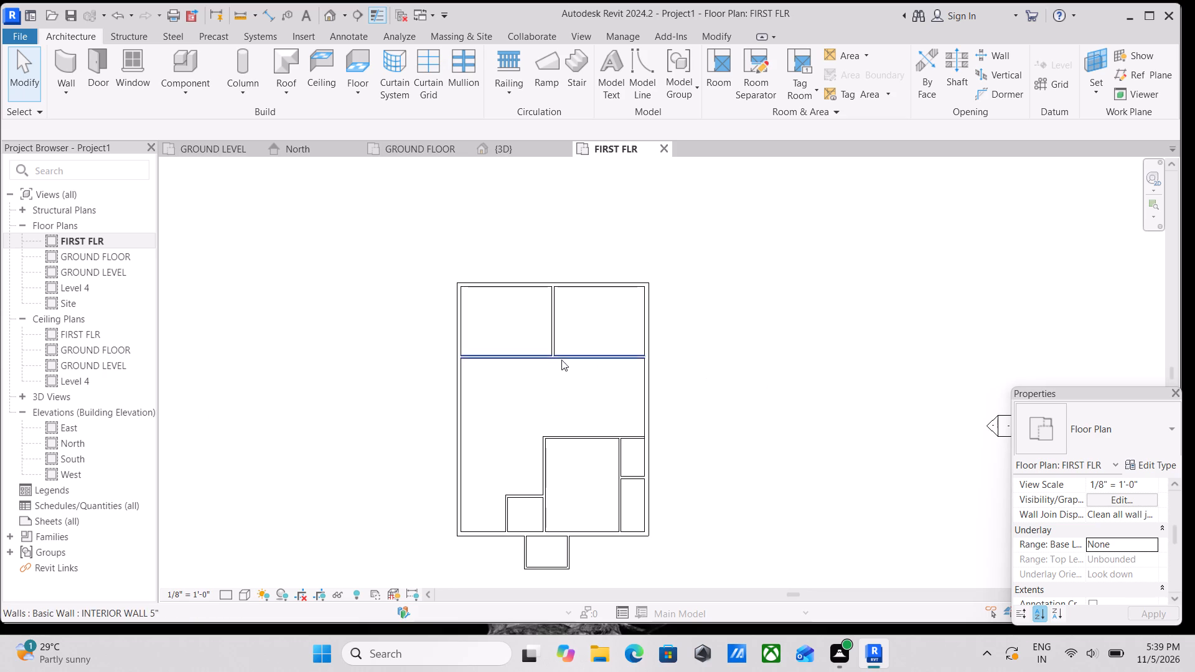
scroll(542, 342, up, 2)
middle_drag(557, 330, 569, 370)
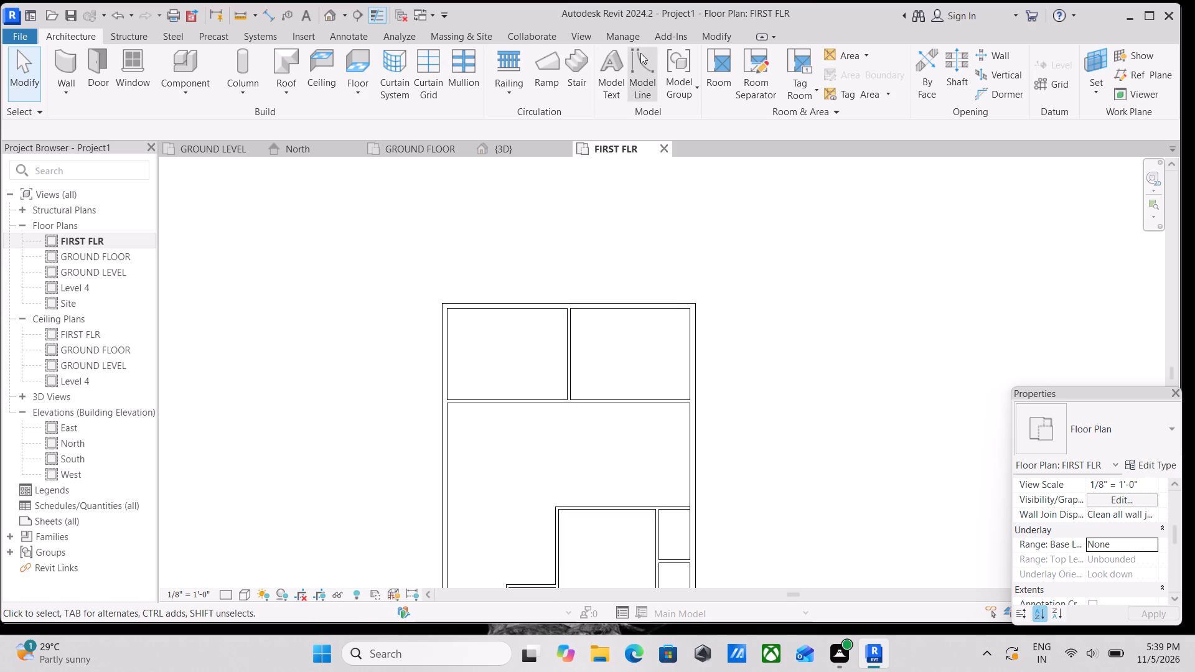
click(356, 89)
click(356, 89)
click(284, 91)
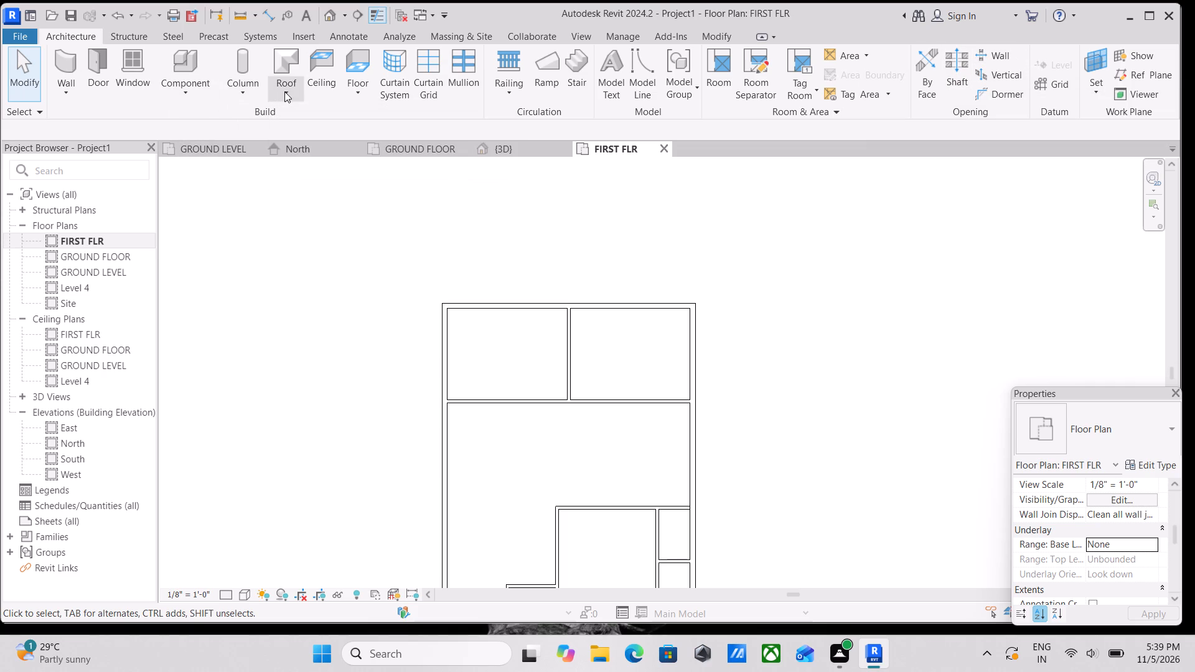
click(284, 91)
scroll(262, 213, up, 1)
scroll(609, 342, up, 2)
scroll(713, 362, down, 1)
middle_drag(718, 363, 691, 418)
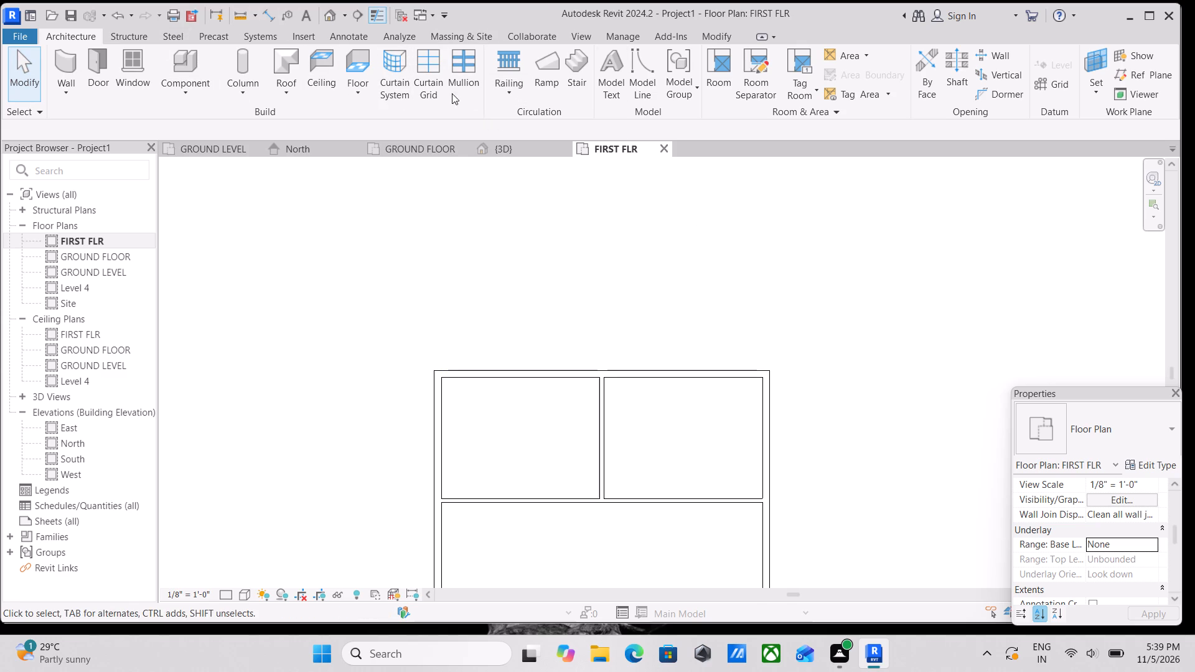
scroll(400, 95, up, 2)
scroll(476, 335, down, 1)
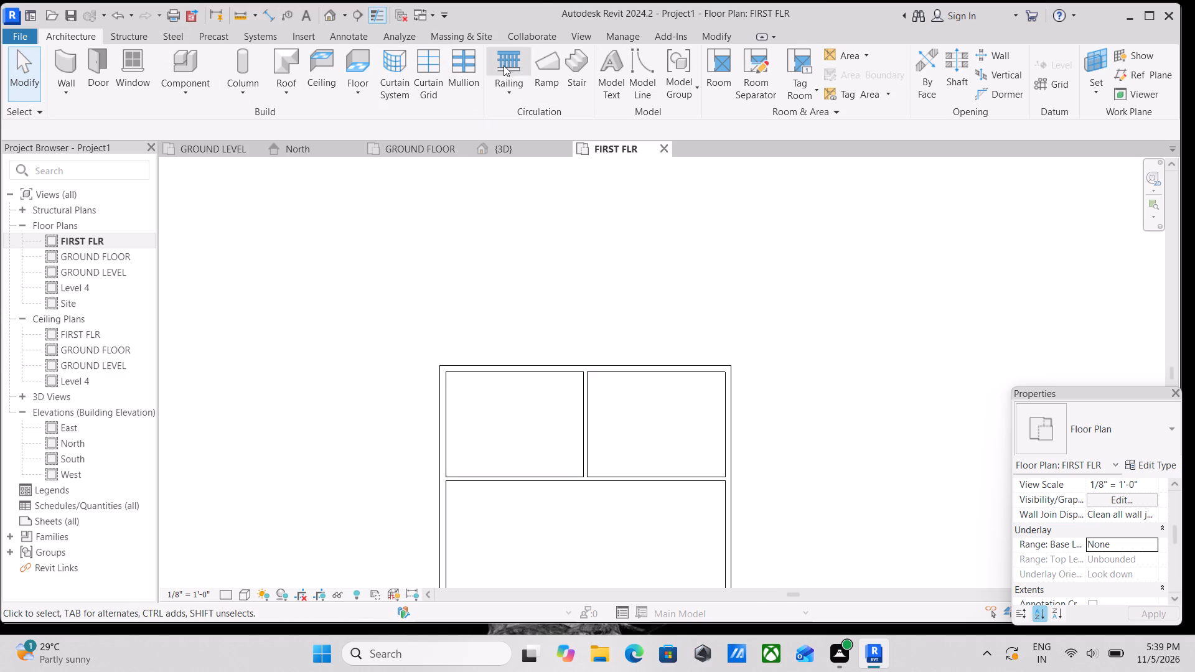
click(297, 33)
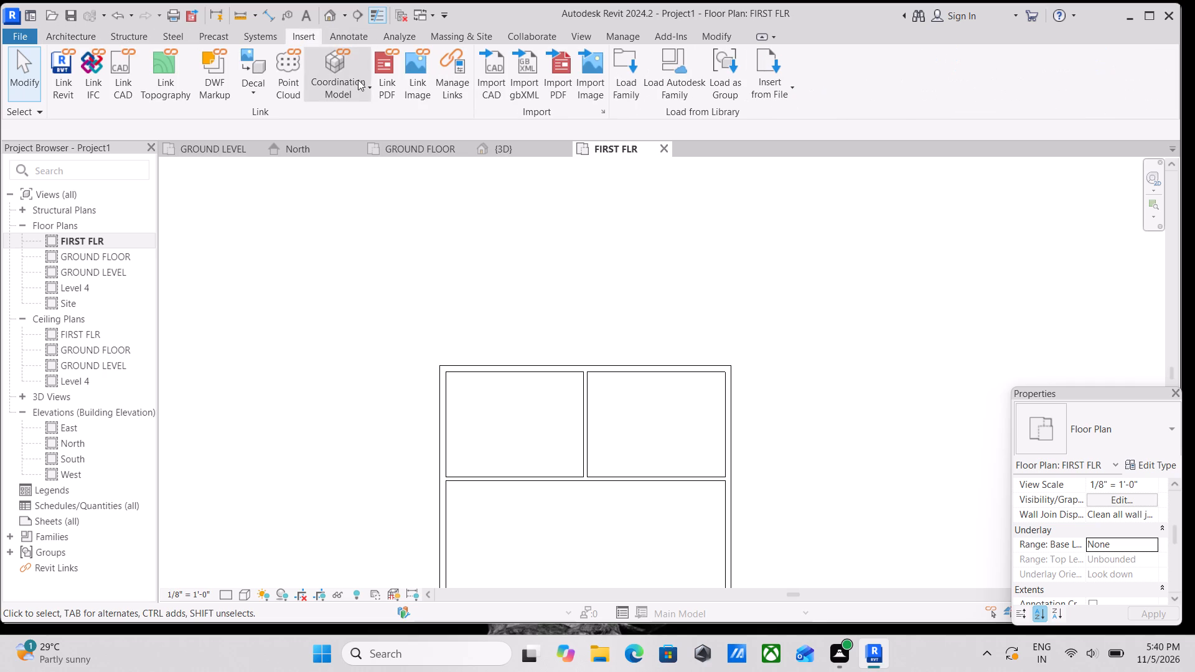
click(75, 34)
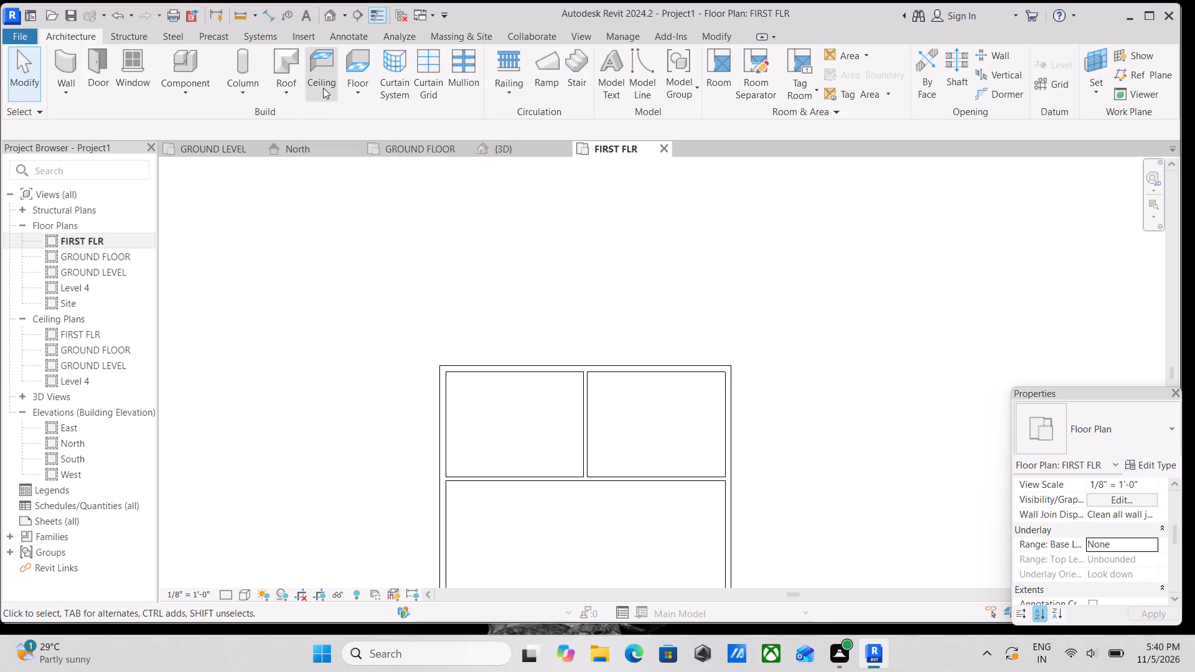
Start an architectural floor on the FIRST FLR plan and draw rectangular boundaries 12'-11" deep inside both rooms along the upper exterior wall.
click(352, 93)
click(380, 123)
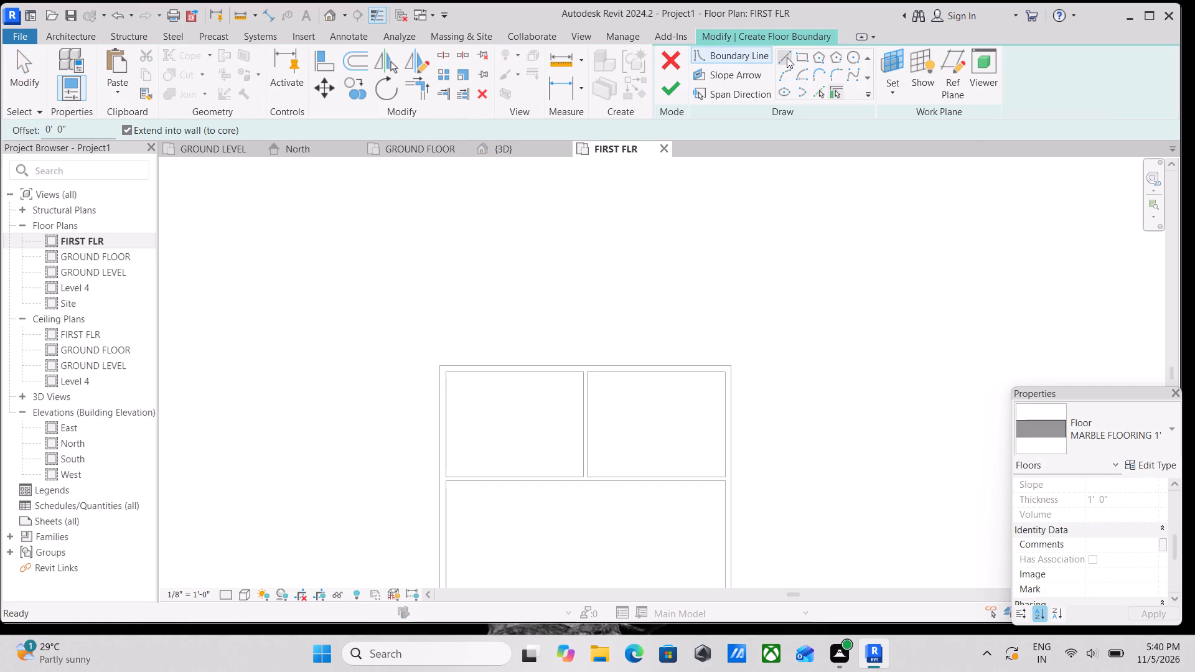
click(802, 50)
scroll(449, 360, up, 2)
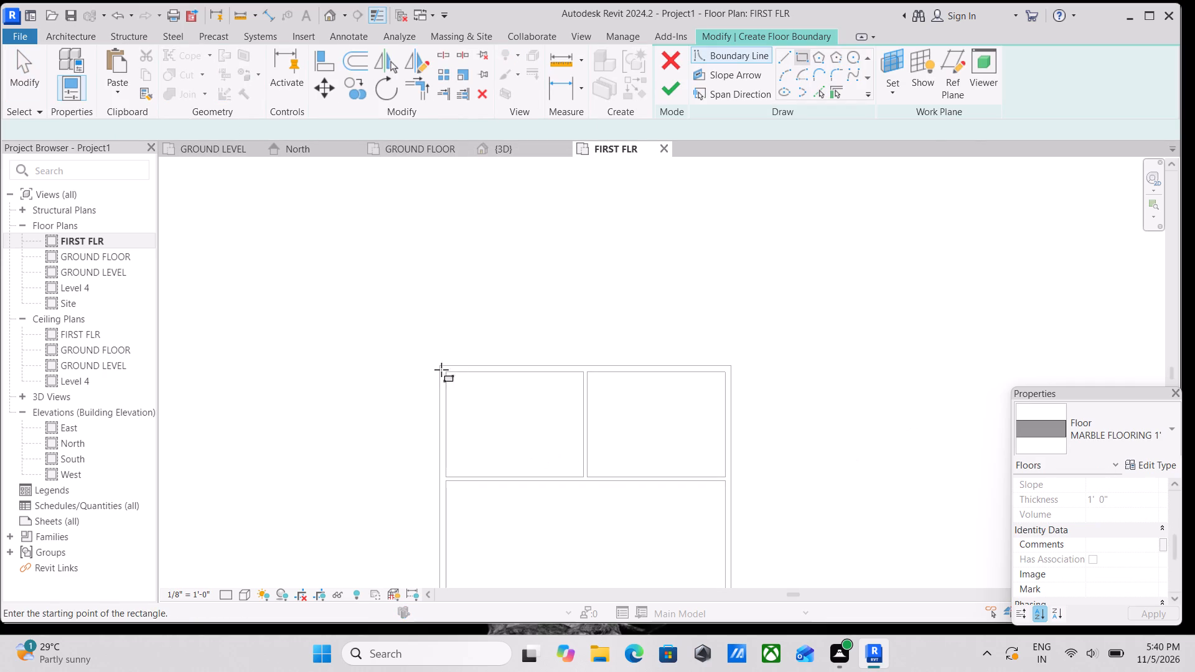
scroll(441, 370, up, 5)
click(455, 368)
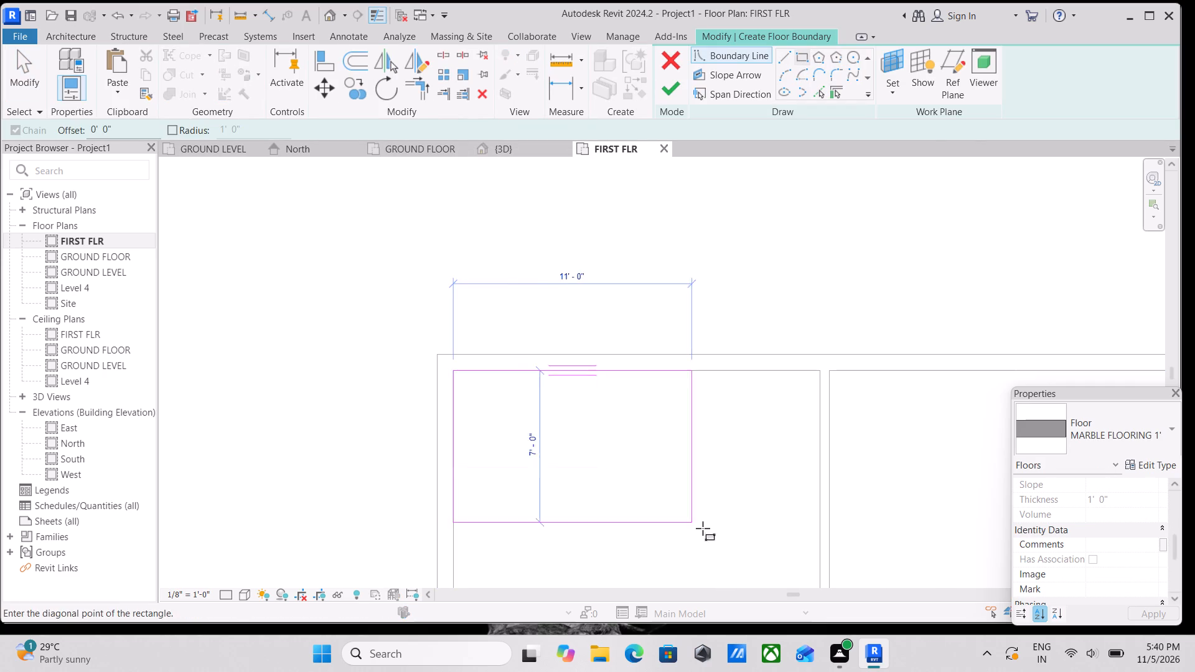
middle_drag(703, 528, 648, 367)
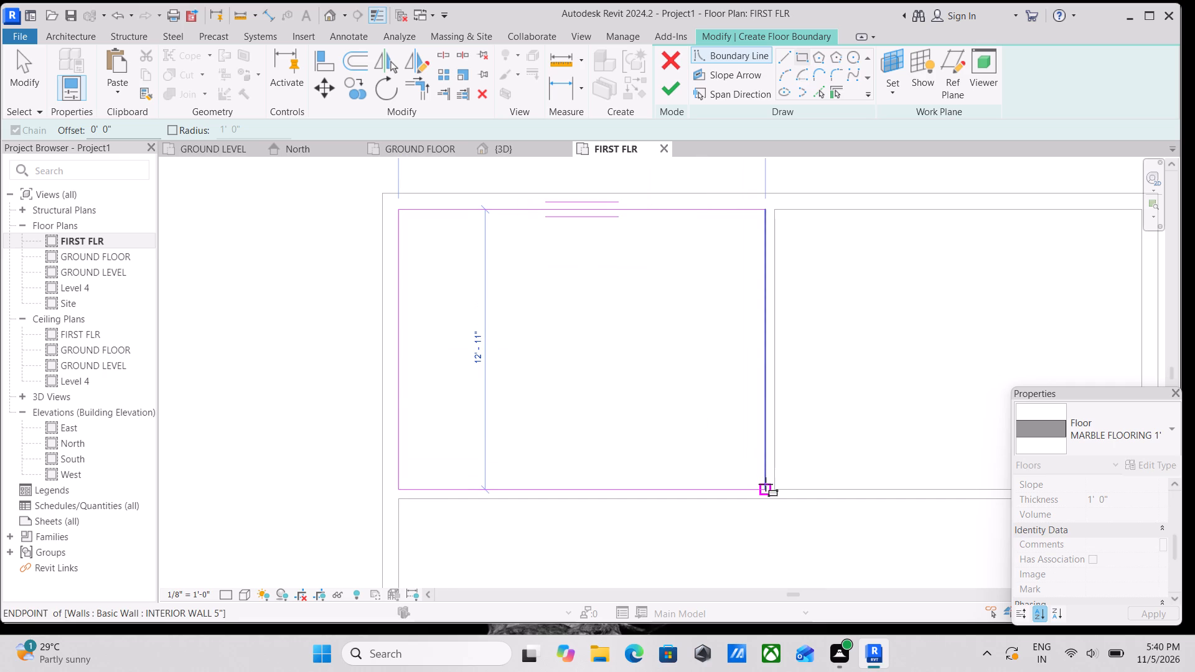
click(766, 484)
middle_drag(847, 380, 688, 448)
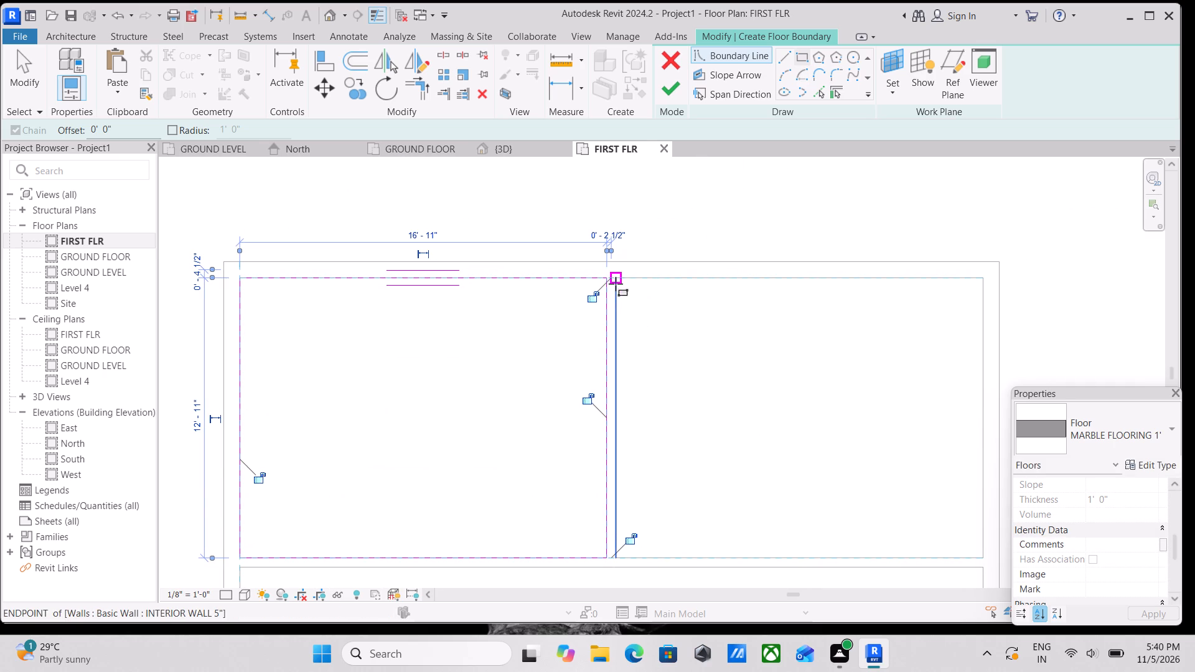
click(616, 283)
middle_drag(738, 437, 646, 329)
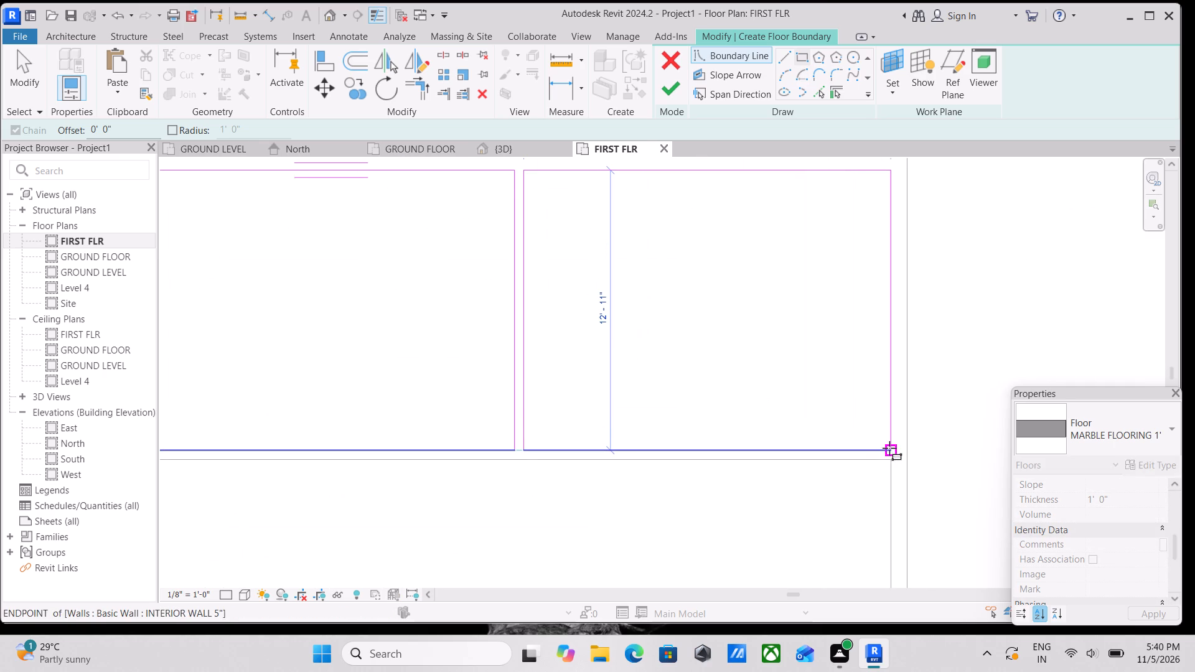
click(889, 448)
Draw a rectangular floor boundary 6'-5" deep inside the small room near the lower exterior wall, beside the large room.
scroll(487, 503, down, 4)
middle_drag(489, 503, 612, 370)
middle_drag(516, 480, 587, 388)
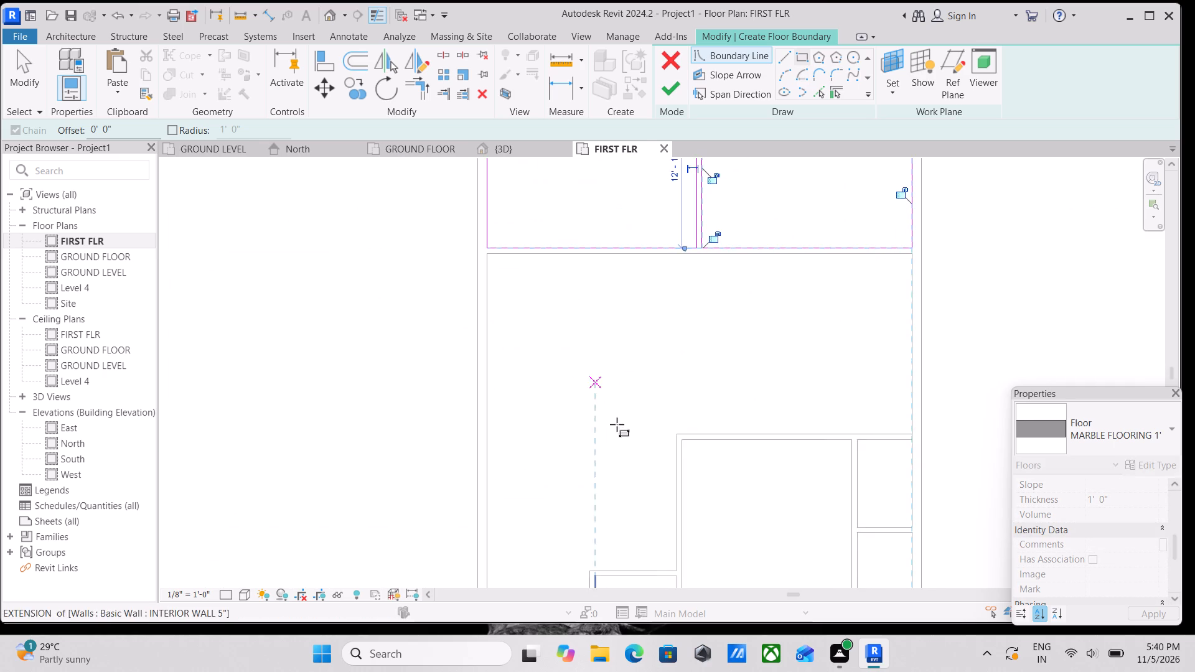
scroll(617, 458, down, 2)
middle_drag(618, 458, 679, 424)
middle_drag(763, 548, 740, 477)
scroll(763, 548, up, 1)
scroll(609, 449, up, 2)
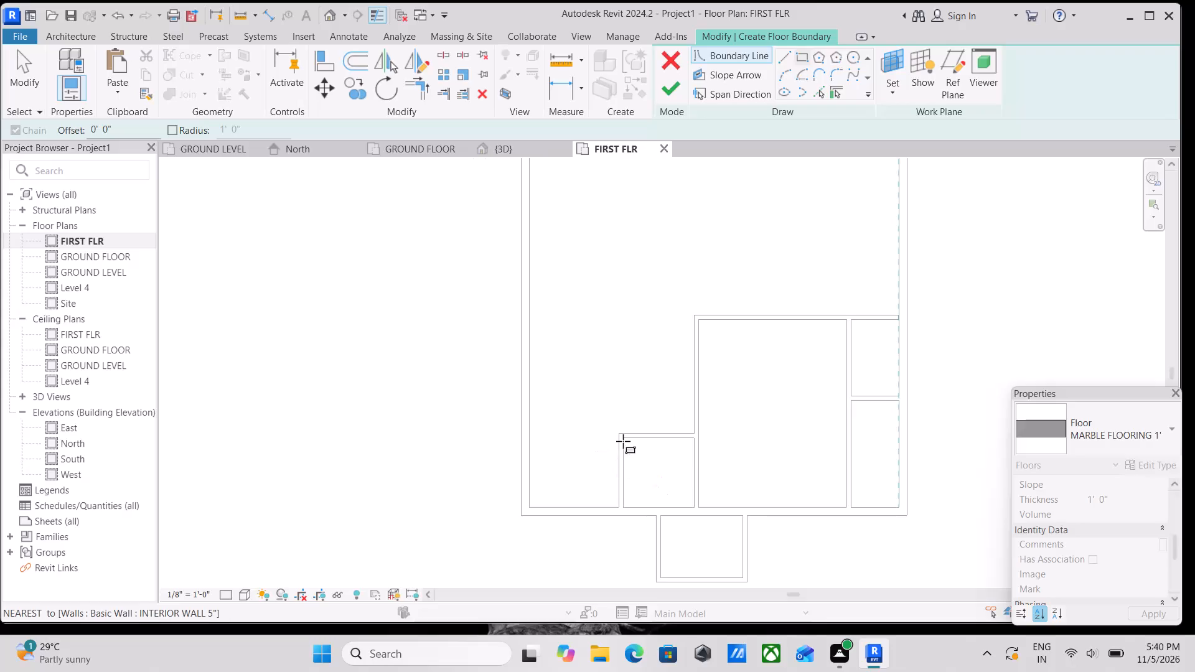
scroll(623, 441, up, 7)
click(631, 429)
middle_drag(774, 553, 673, 411)
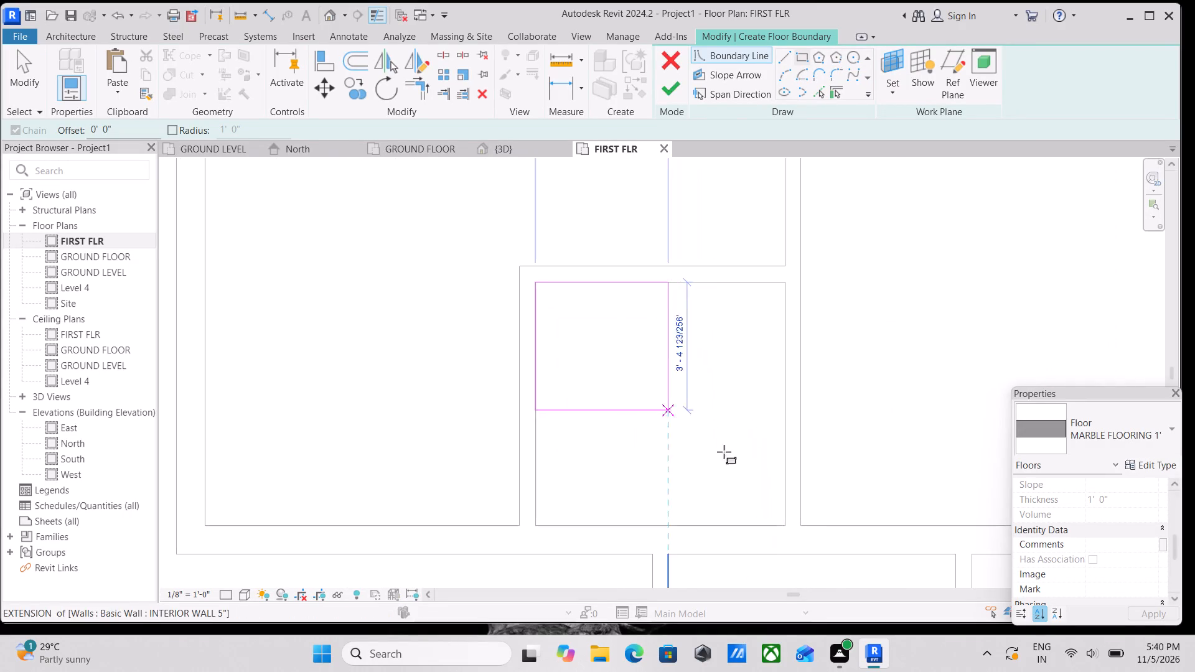
click(789, 526)
Draw a 4'-5" by 7'-1" rectangular floor boundary inside the upper narrow room between the large room and the exterior wall.
scroll(846, 412, down, 2)
middle_drag(846, 412, 601, 510)
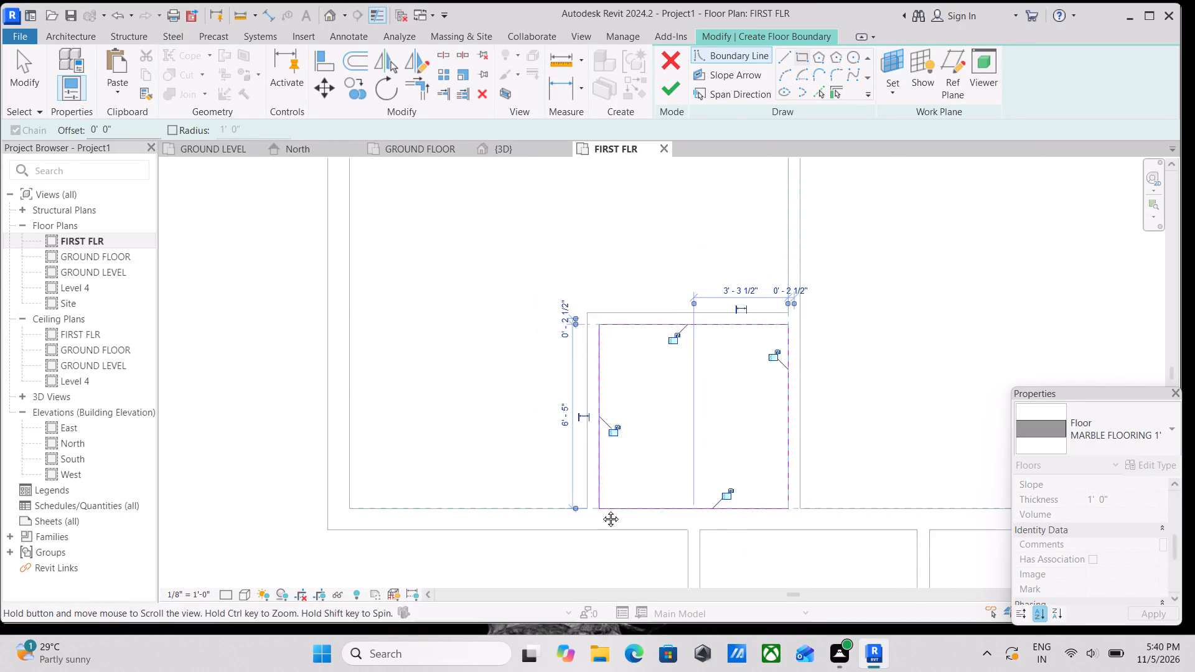
middle_drag(601, 510, 596, 510)
middle_drag(723, 426, 518, 493)
middle_drag(612, 459, 502, 559)
middle_drag(695, 388, 692, 457)
scroll(672, 333, up, 4)
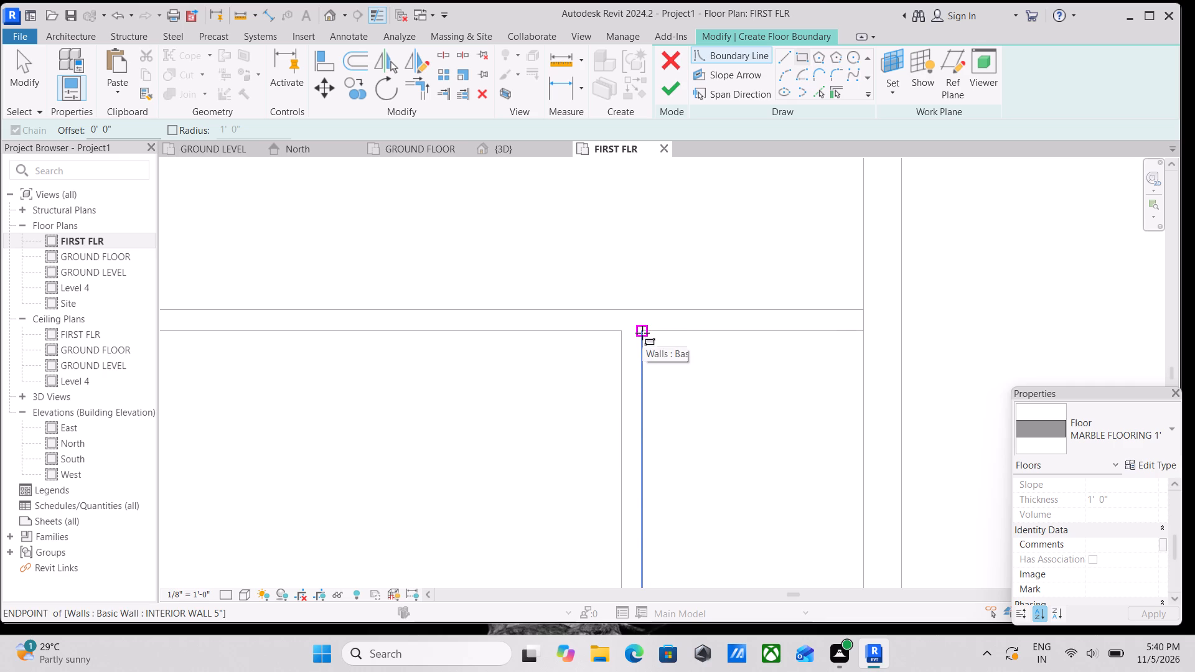
click(642, 333)
middle_drag(750, 520, 723, 383)
click(833, 549)
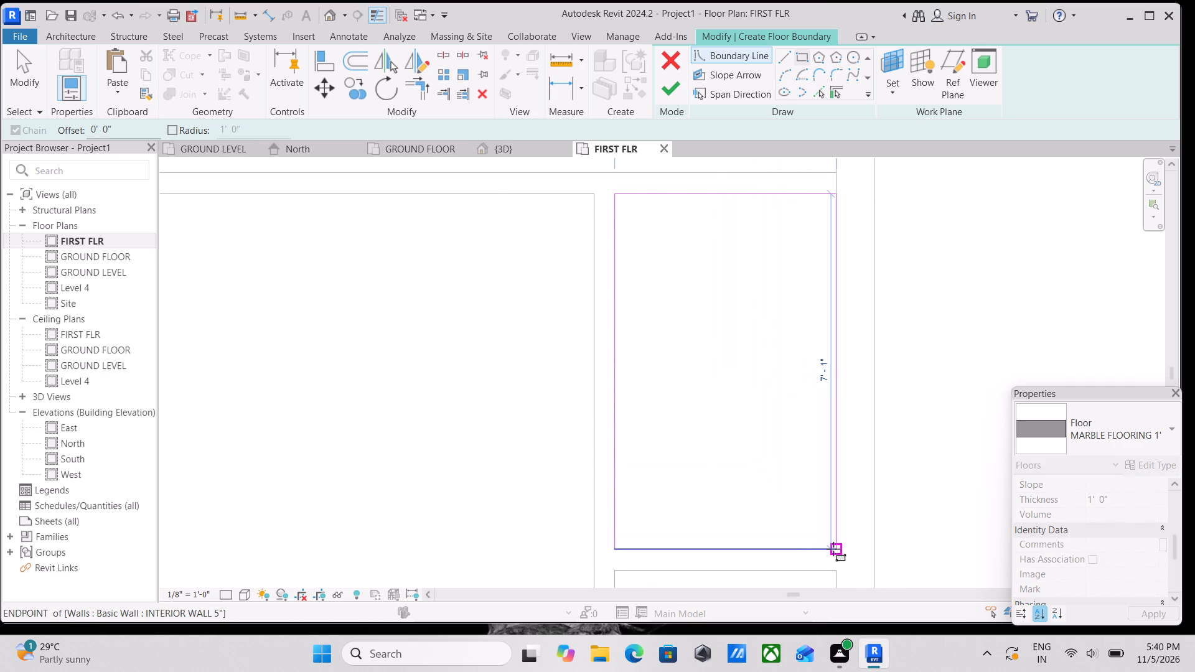
Draw a rectangular floor boundary about 9'-11" long in the lower narrow room along the exterior wall, and end rectangle drawing.
scroll(751, 414, down, 5)
middle_drag(746, 454, 770, 372)
scroll(724, 411, up, 2)
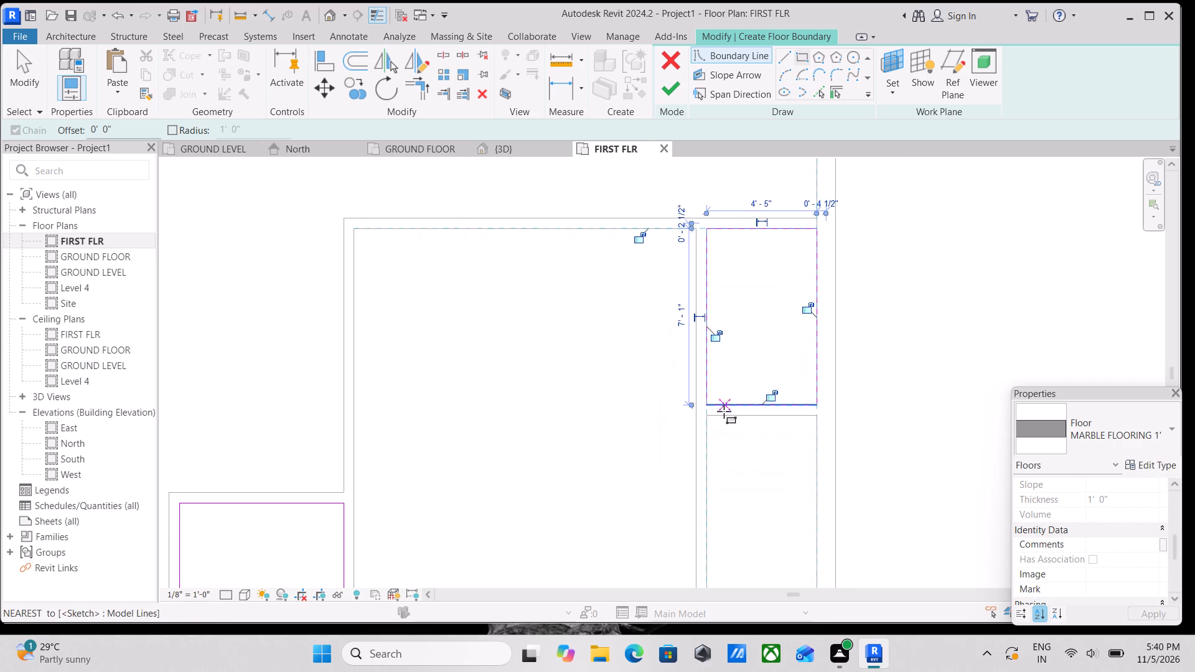
scroll(724, 411, up, 6)
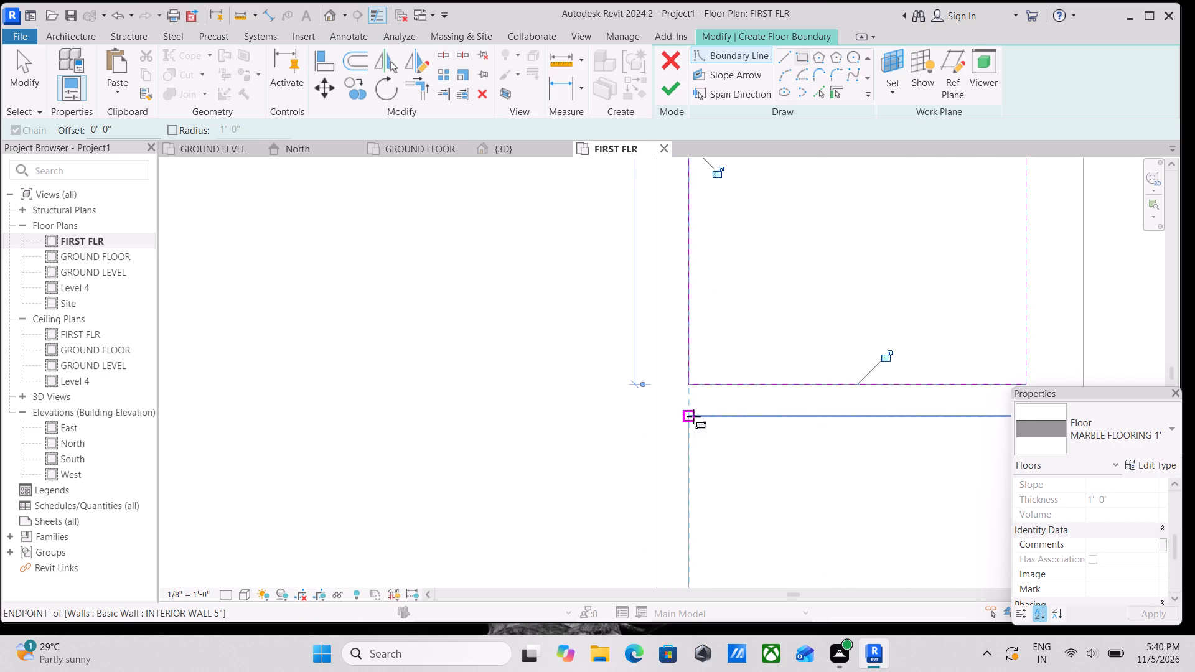
click(693, 416)
middle_drag(827, 506, 707, 335)
scroll(798, 466, down, 1)
middle_drag(818, 493, 785, 376)
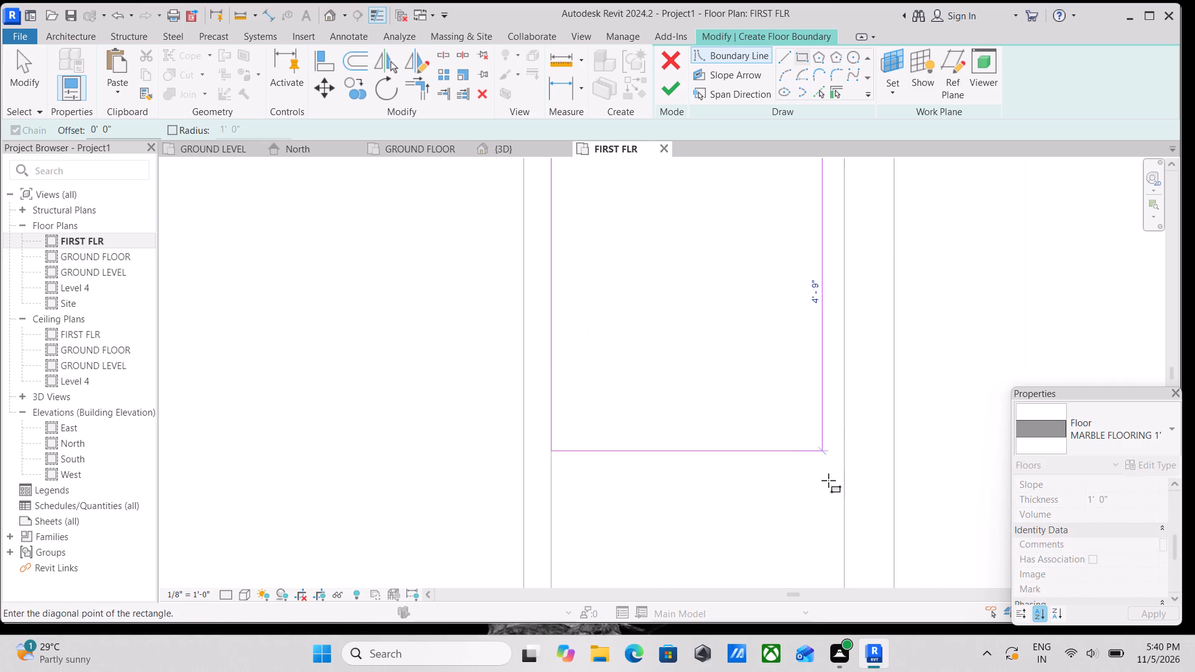
middle_drag(826, 480, 820, 363)
scroll(825, 497, down, 3)
middle_drag(817, 481, 805, 383)
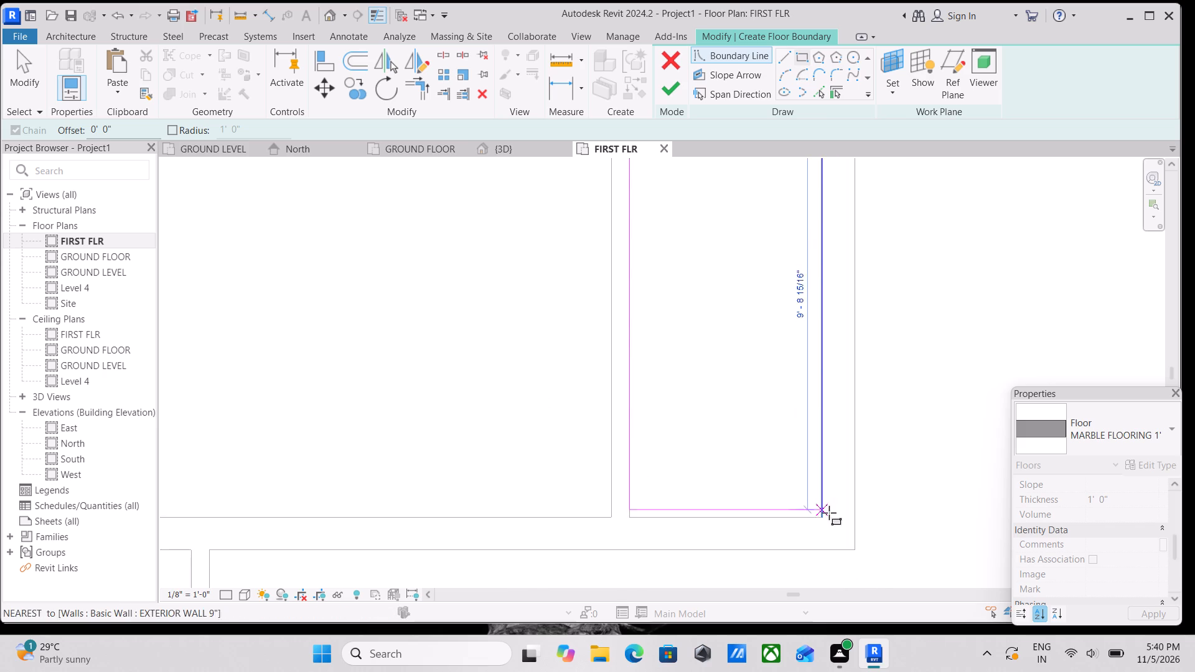
click(830, 518)
scroll(850, 471, up, 3)
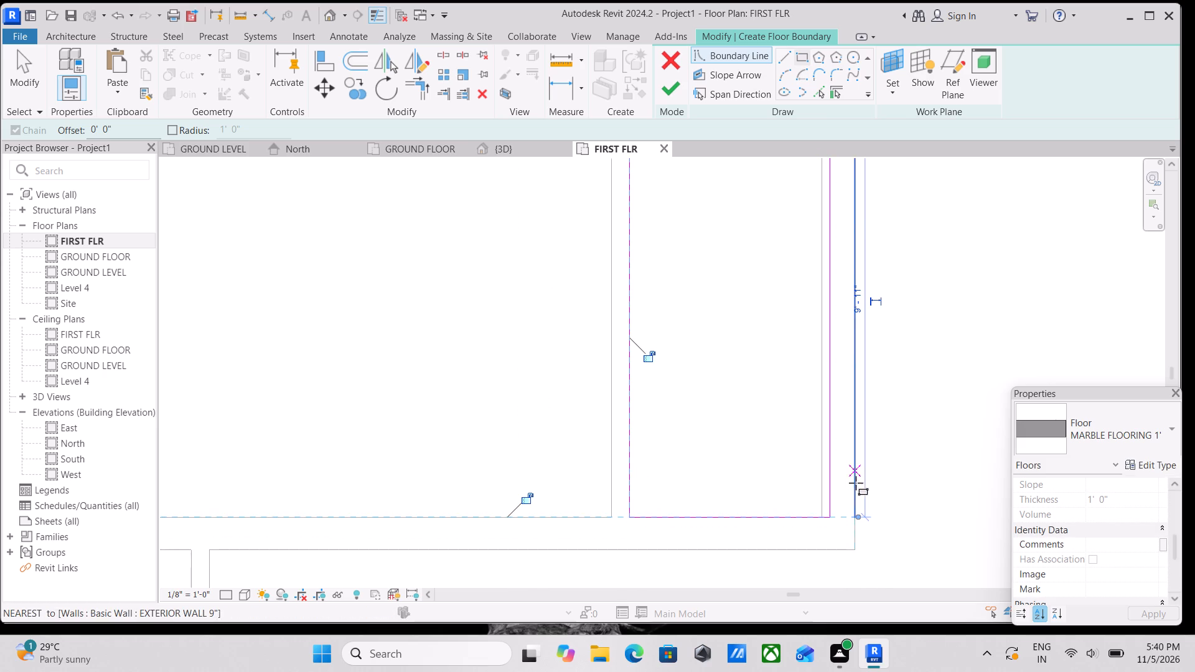
scroll(860, 456, down, 2)
key(Escape)
scroll(833, 444, up, 2)
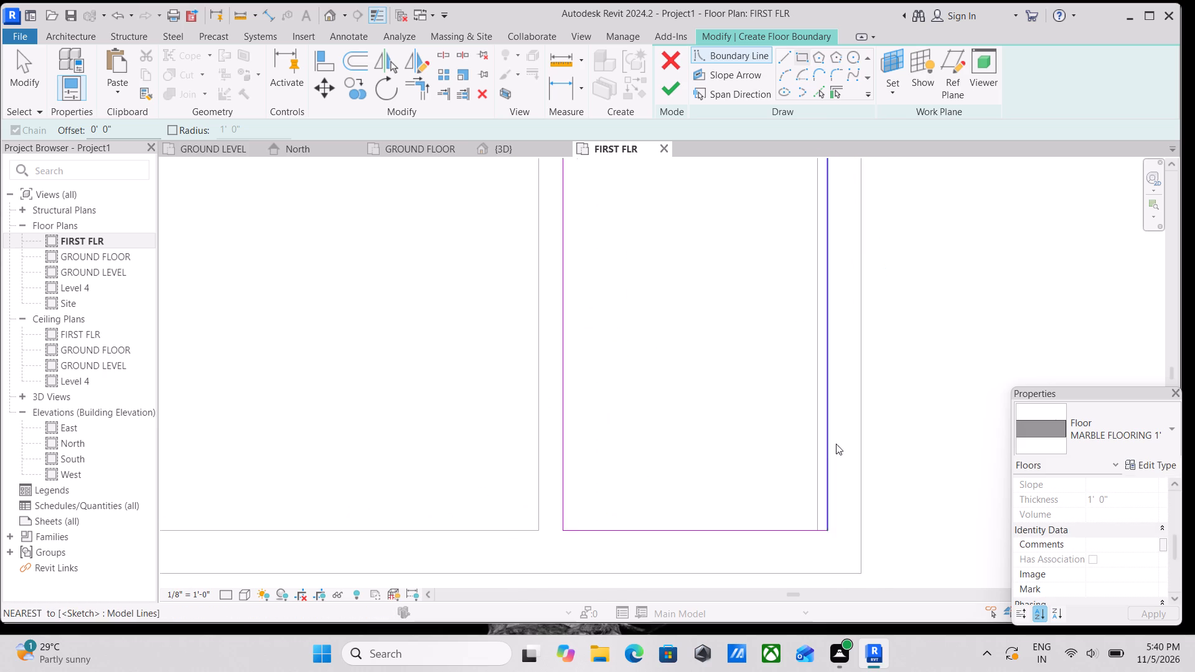
key(Escape)
scroll(845, 444, down, 1)
middle_drag(845, 444, 829, 569)
scroll(839, 452, down, 3)
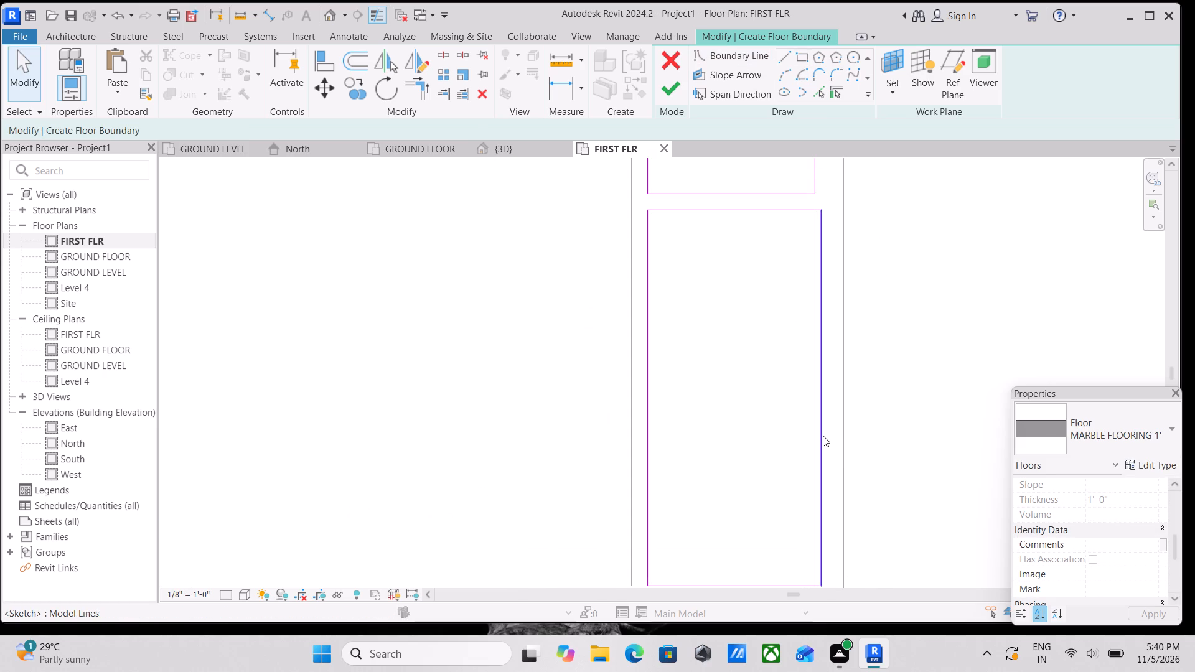
Nudge the exterior-side edge of the lower narrow room's floor boundary inward onto the exterior wall's inner face.
click(823, 436)
key(Left)
key(Left)
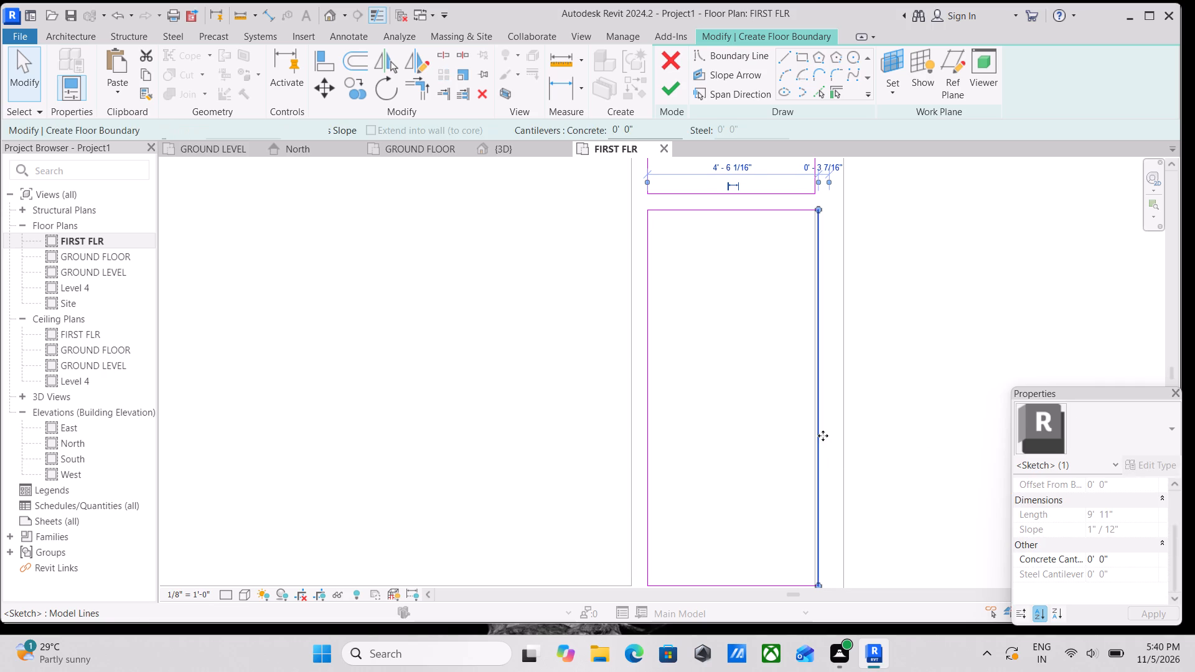
scroll(820, 460, up, 2)
key(Escape)
scroll(820, 460, down, 3)
key(Escape)
scroll(820, 460, down, 2)
middle_drag(779, 442, 794, 467)
middle_drag(599, 394, 655, 503)
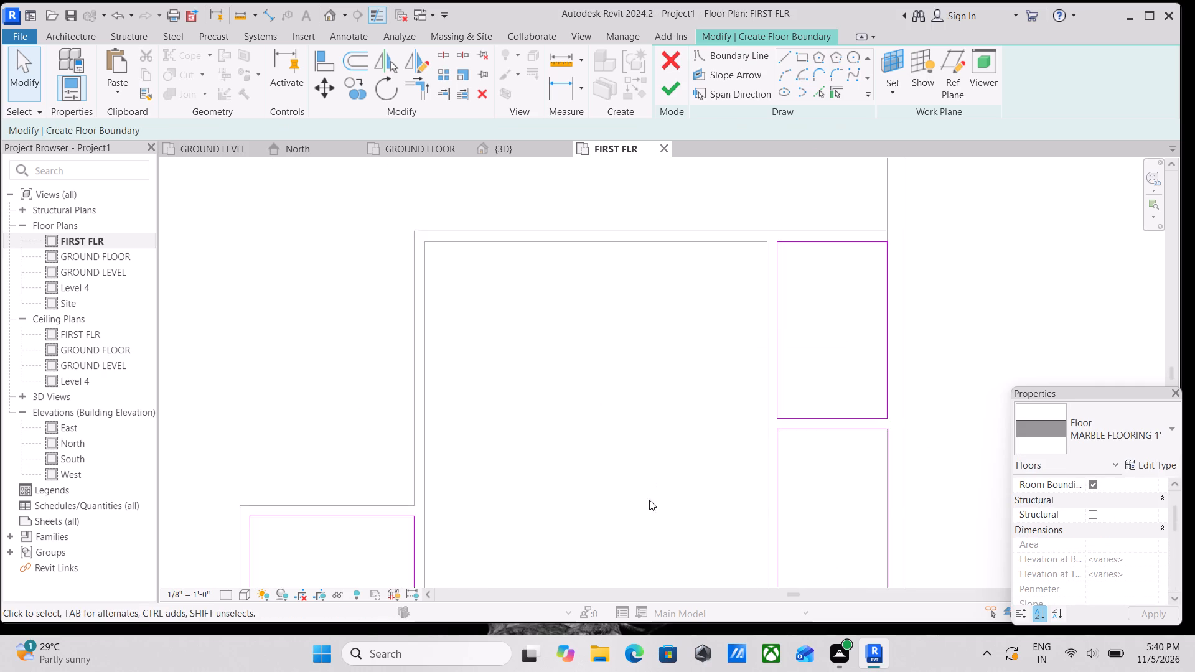
Draw a rectangular floor boundary 17'-5" long inside the large room beside the narrow rooms, corner to corner along its wall faces.
scroll(604, 462, down, 2)
click(800, 57)
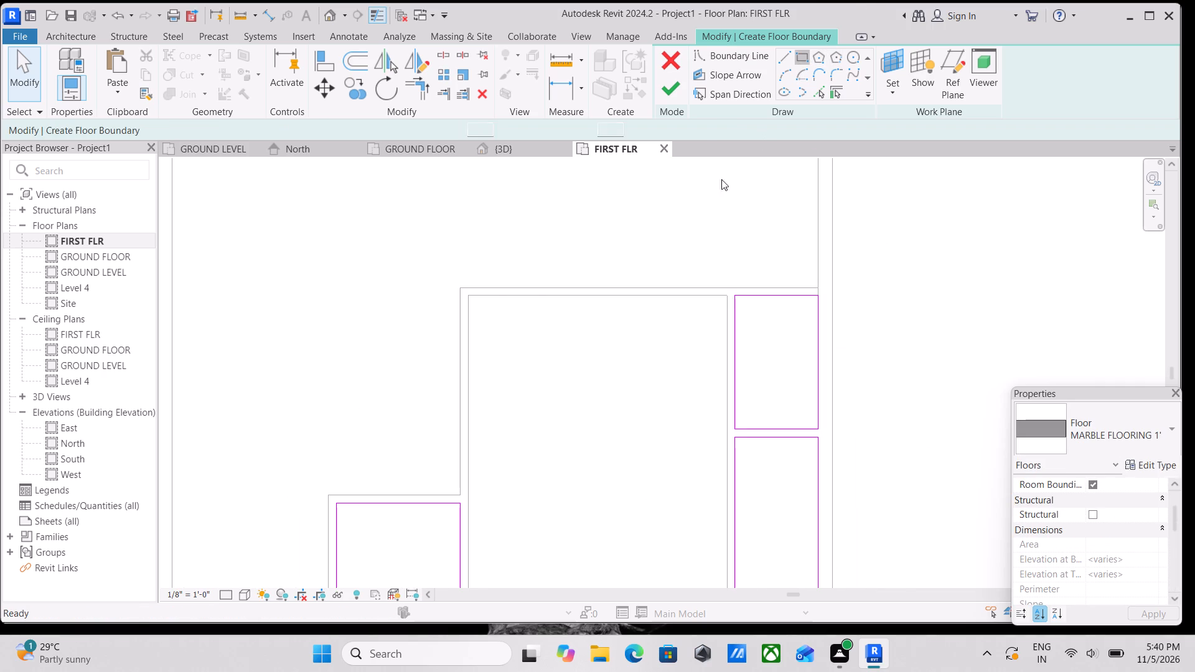
scroll(508, 291, up, 5)
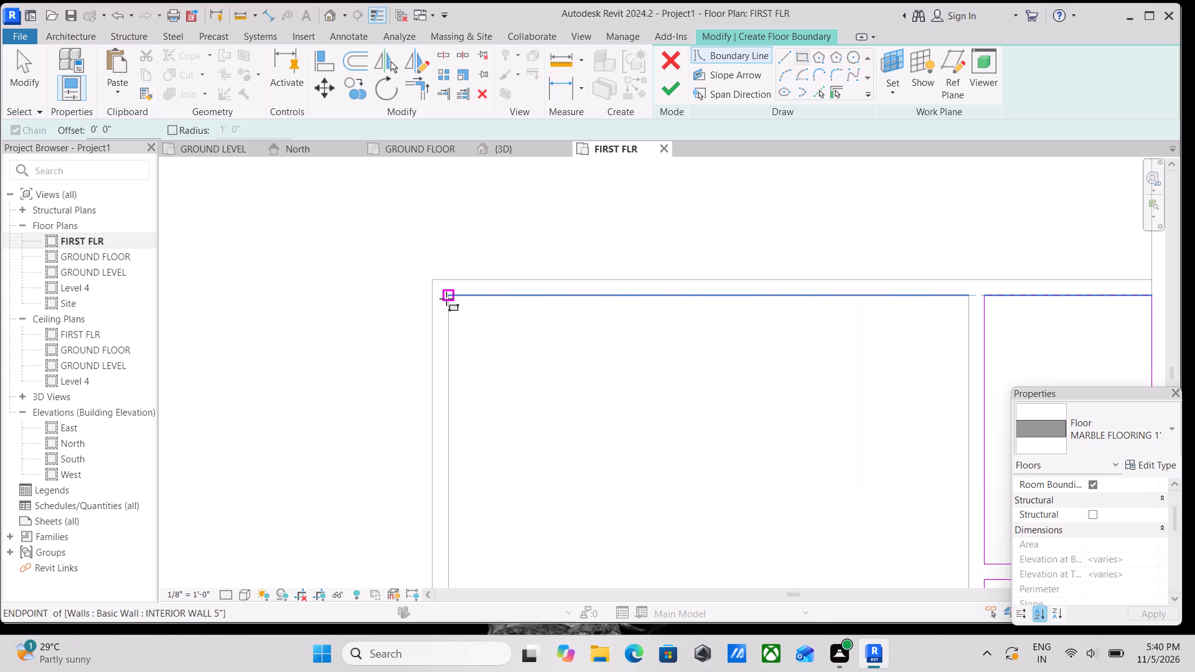
click(448, 297)
scroll(747, 477, down, 1)
middle_drag(747, 477, 713, 289)
middle_drag(808, 477, 774, 299)
scroll(829, 443, down, 2)
middle_drag(828, 442, 823, 434)
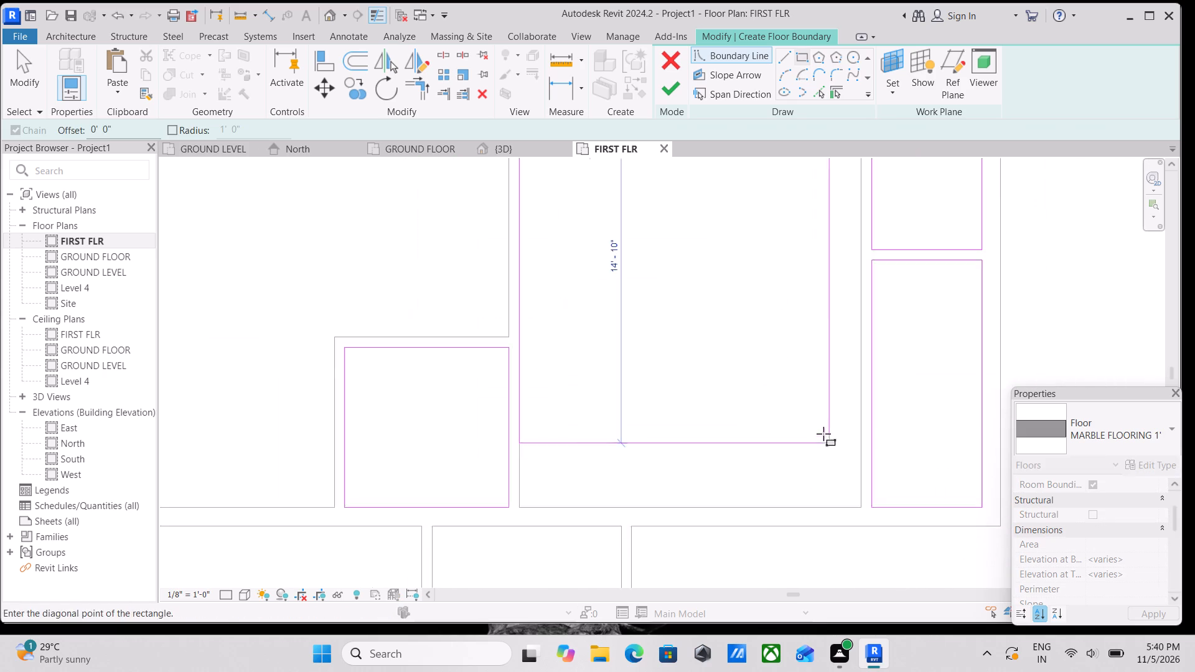
middle_drag(823, 434, 782, 390)
click(814, 453)
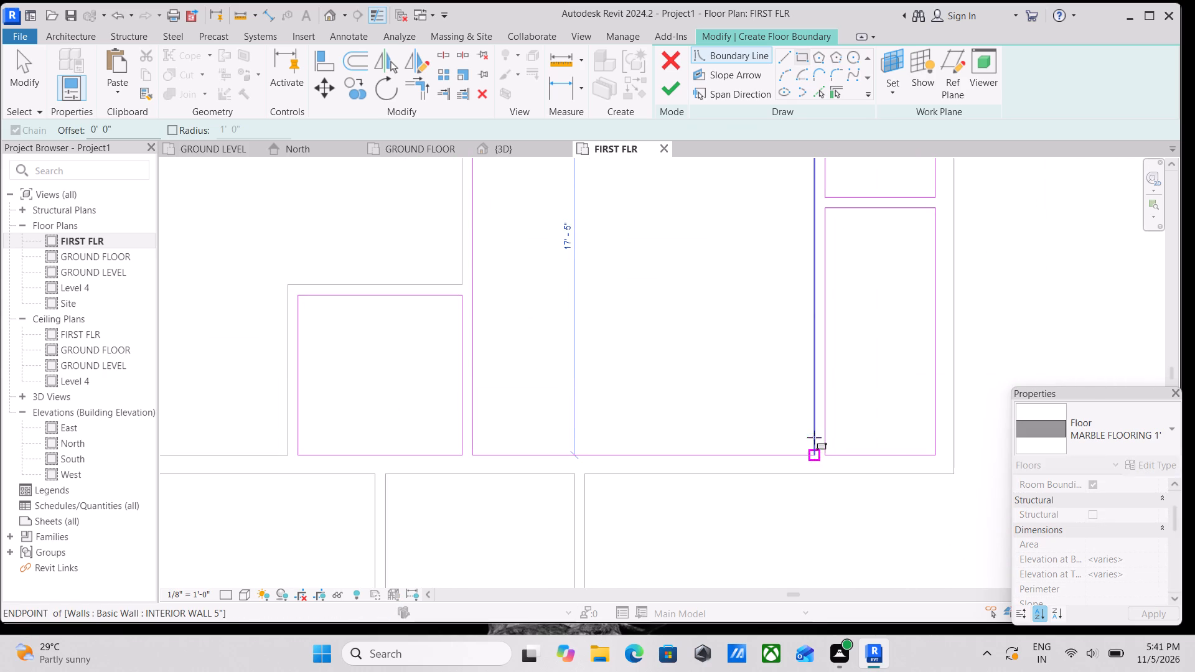
scroll(721, 342, down, 2)
middle_drag(719, 350, 745, 502)
scroll(745, 502, up, 1)
scroll(700, 376, down, 2)
middle_drag(700, 376, 728, 446)
scroll(728, 446, up, 1)
scroll(733, 434, down, 2)
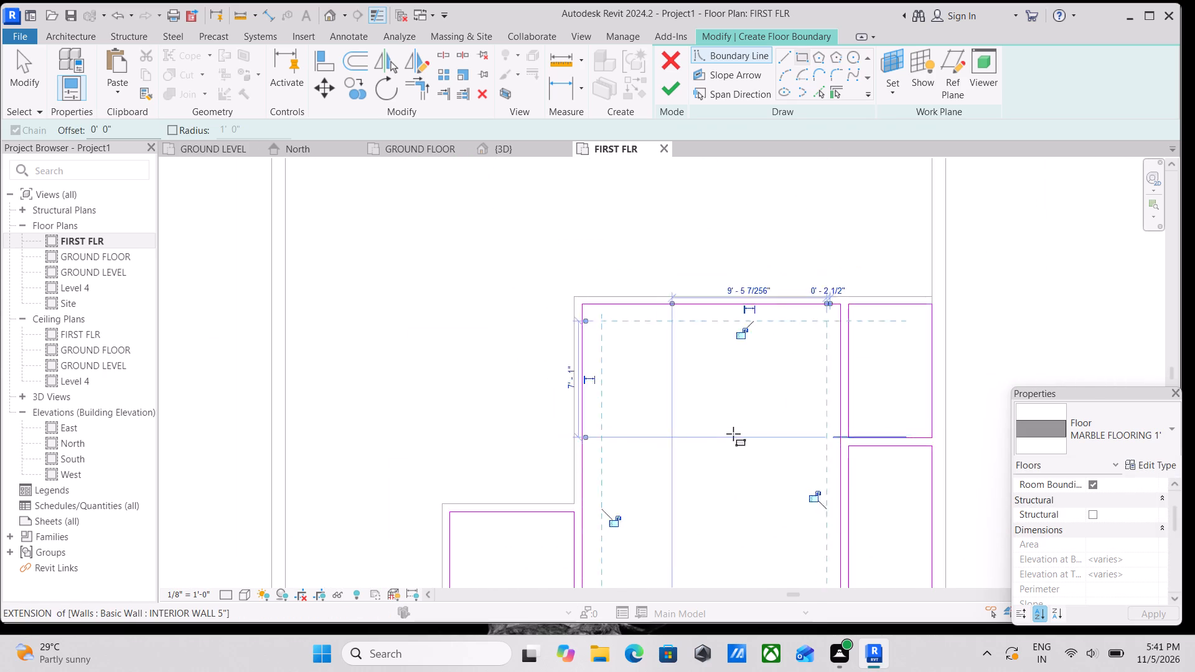
scroll(733, 434, down, 1)
key(Escape)
scroll(733, 434, down, 2)
middle_drag(733, 434, 757, 488)
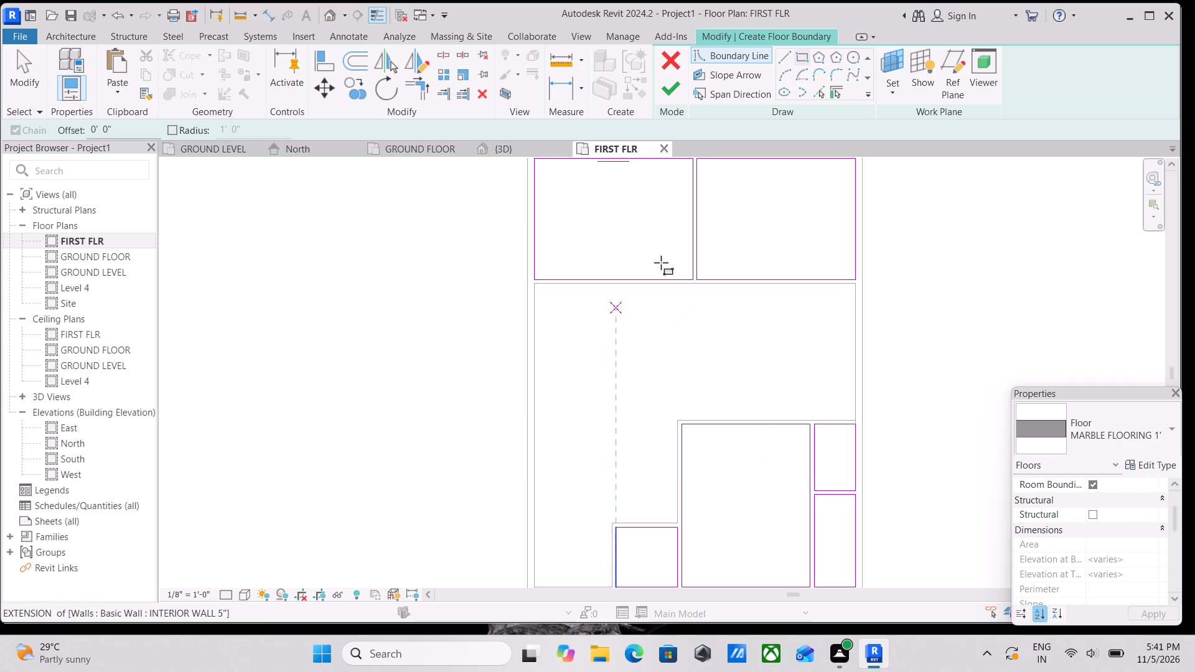
Draw chained hall boundary lines from the lower exterior wall corner: about 8'-3" along the wall, then 6'-10" and 7'-0" around the small room.
click(785, 54)
middle_drag(571, 364, 619, 218)
scroll(596, 416, up, 2)
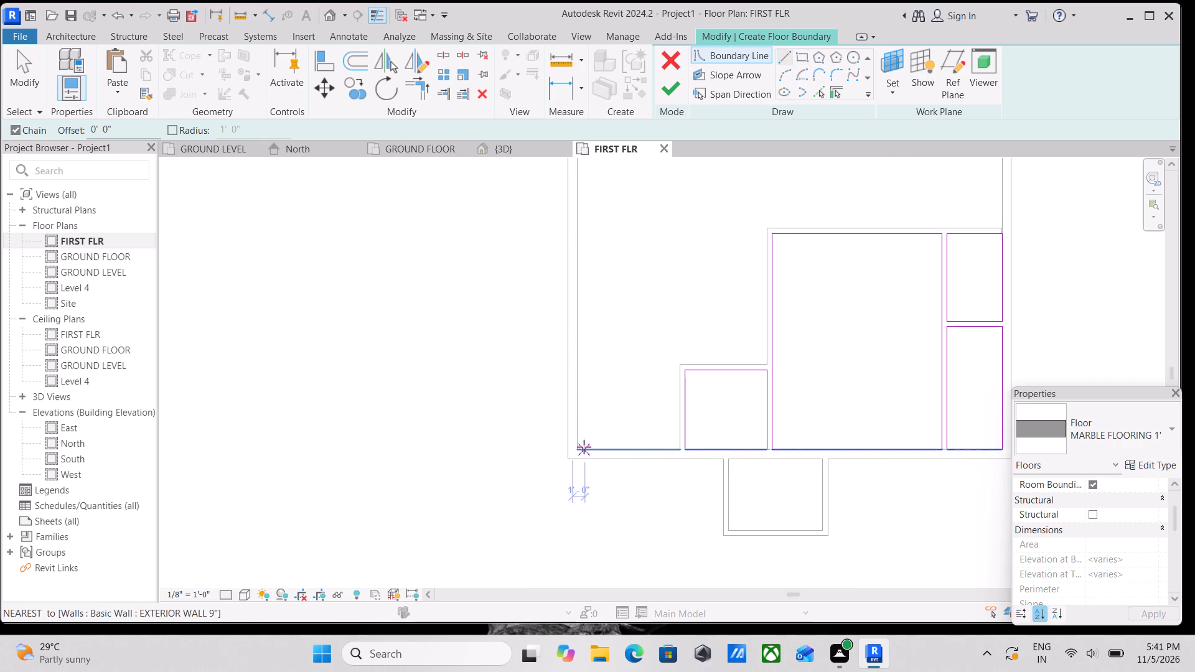
click(581, 448)
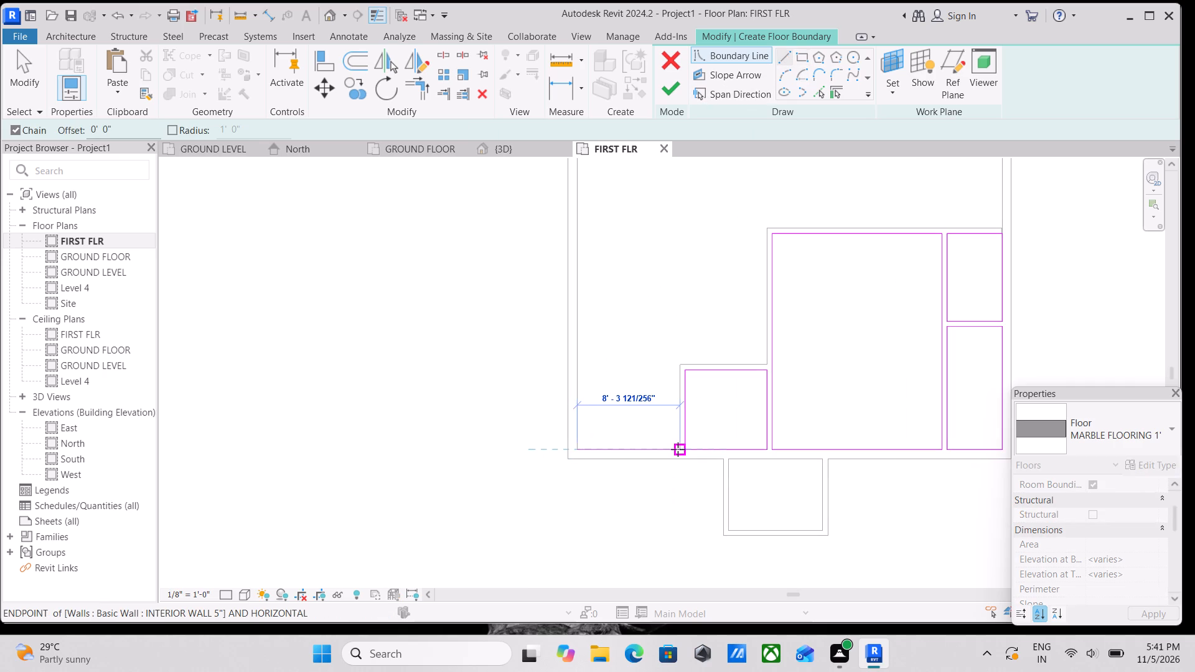
click(678, 449)
scroll(677, 342, up, 3)
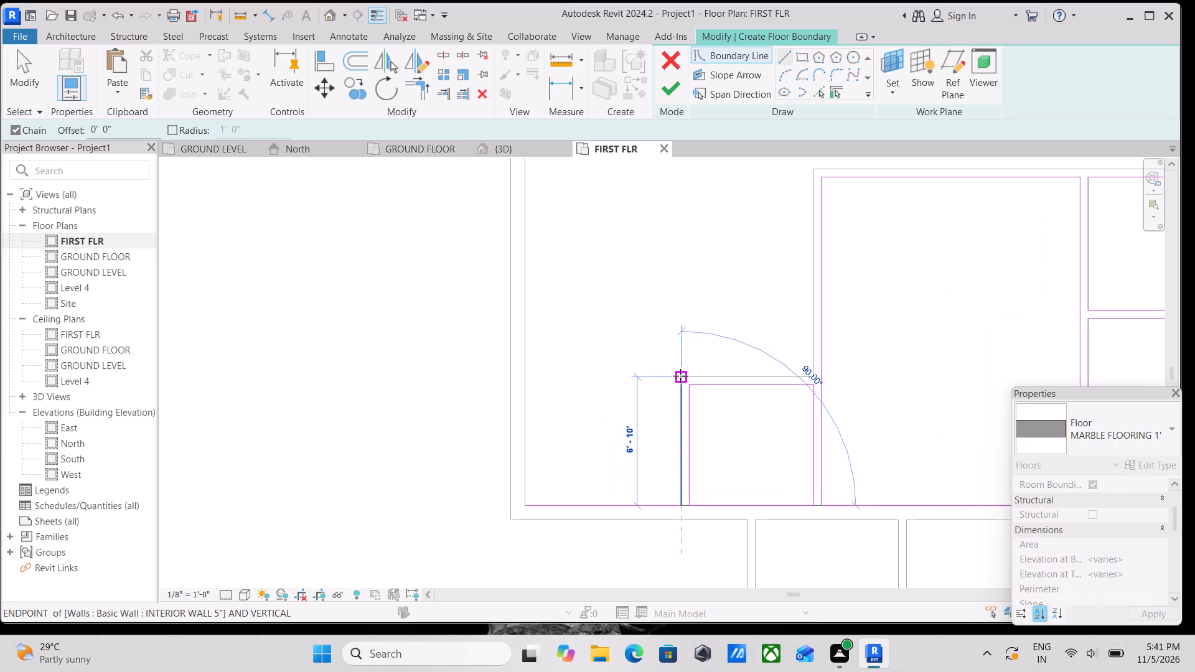
click(680, 376)
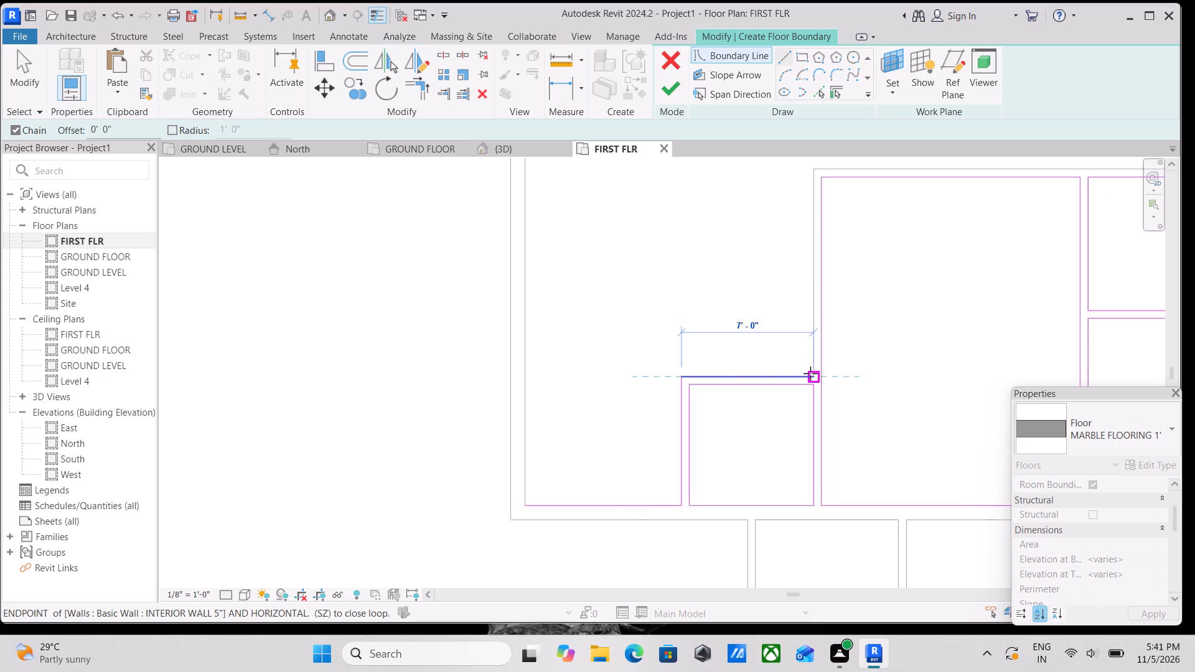
click(810, 373)
Continue the hall boundary 11'-0" up the large room's partition and across its upper wall to the exterior wall, then end the chain.
middle_drag(801, 311, 787, 533)
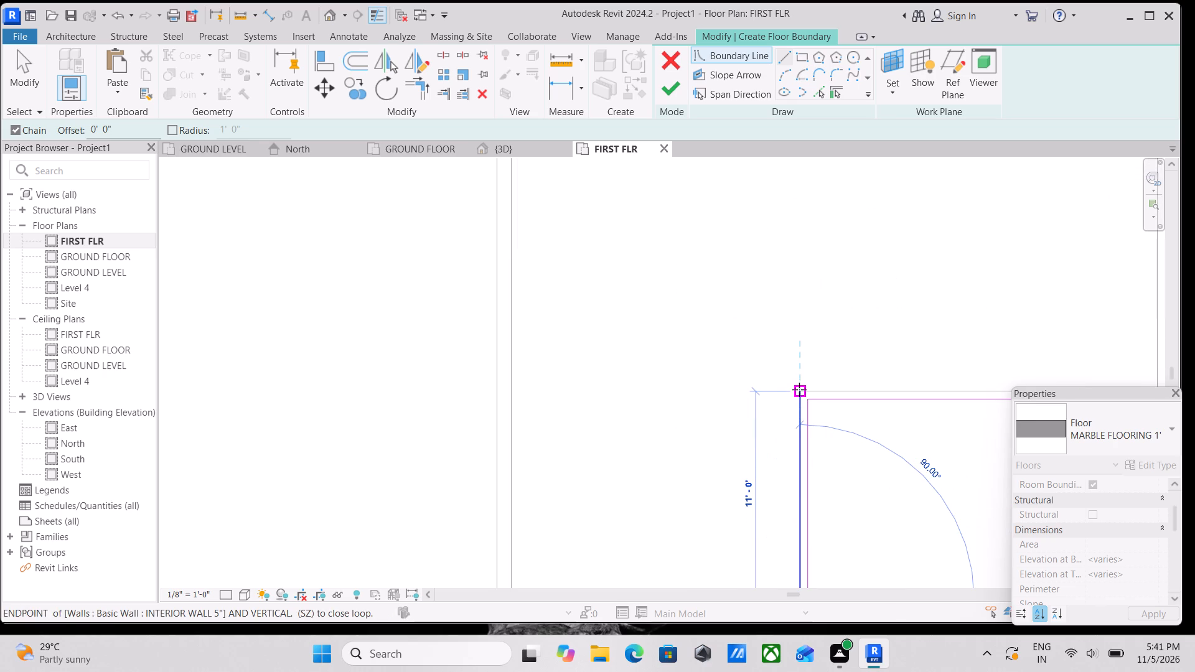
click(799, 390)
middle_drag(832, 373, 593, 397)
middle_drag(784, 385, 668, 416)
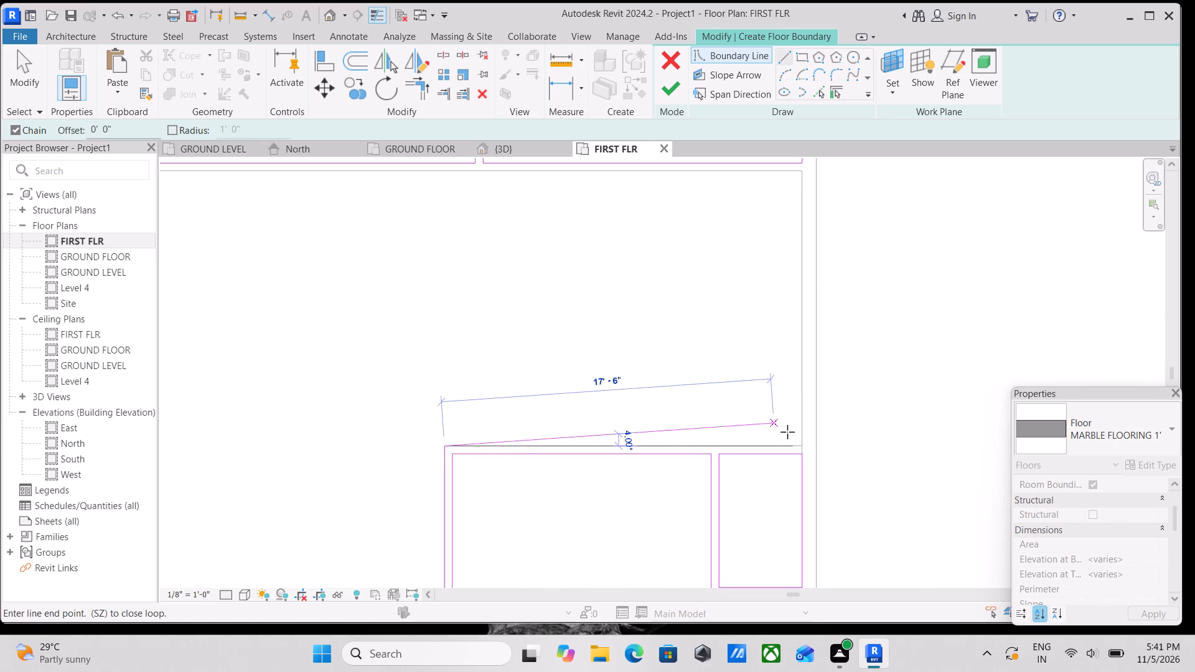
click(800, 445)
middle_drag(790, 316, 786, 530)
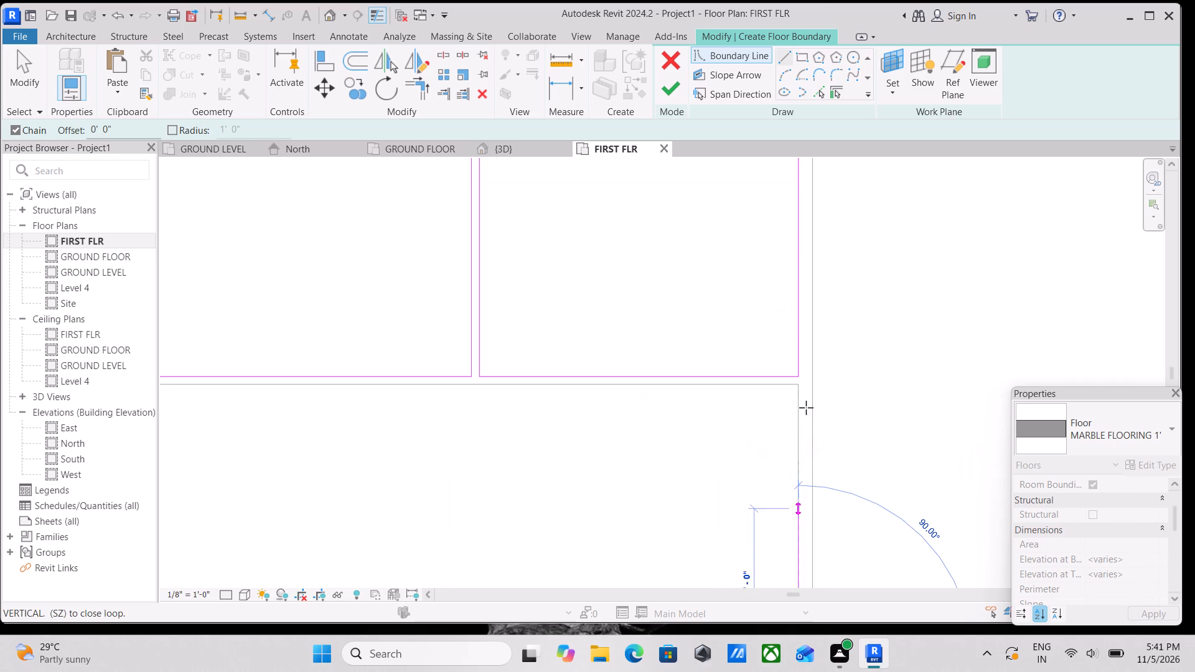
scroll(799, 388, up, 3)
key(Escape)
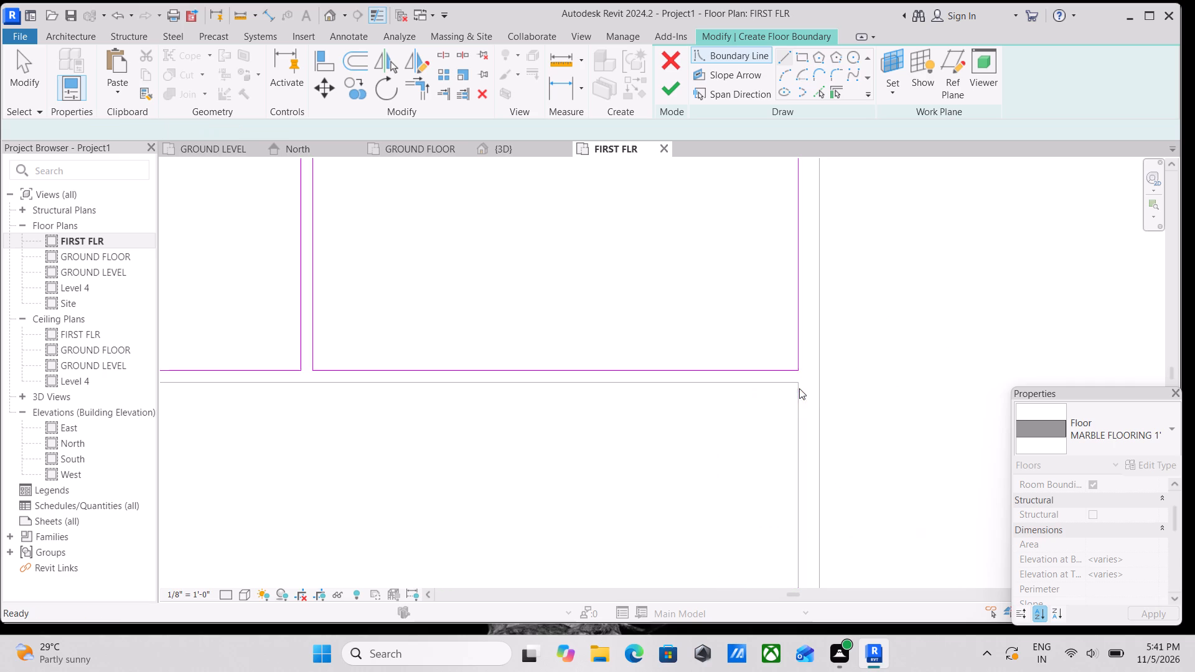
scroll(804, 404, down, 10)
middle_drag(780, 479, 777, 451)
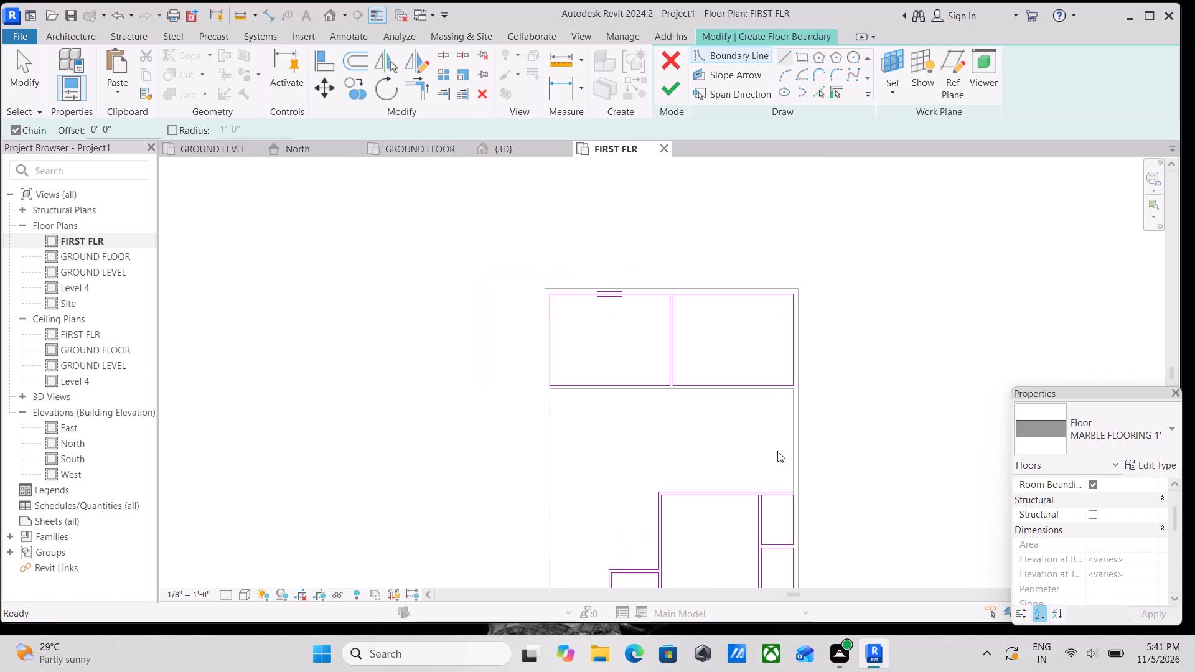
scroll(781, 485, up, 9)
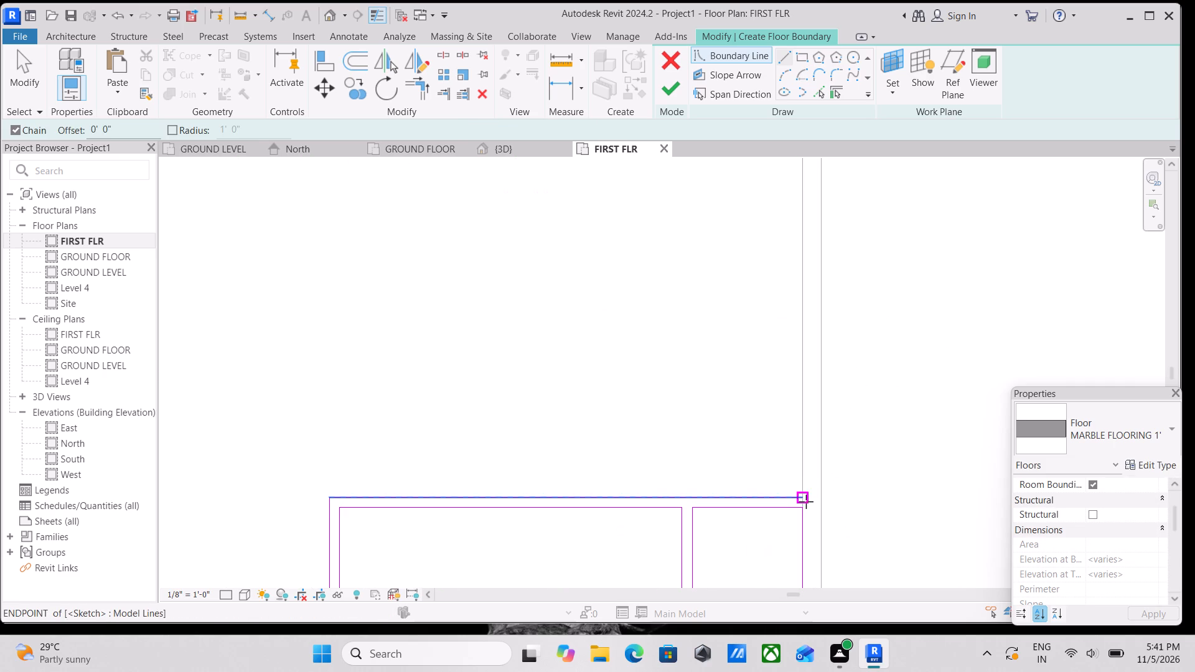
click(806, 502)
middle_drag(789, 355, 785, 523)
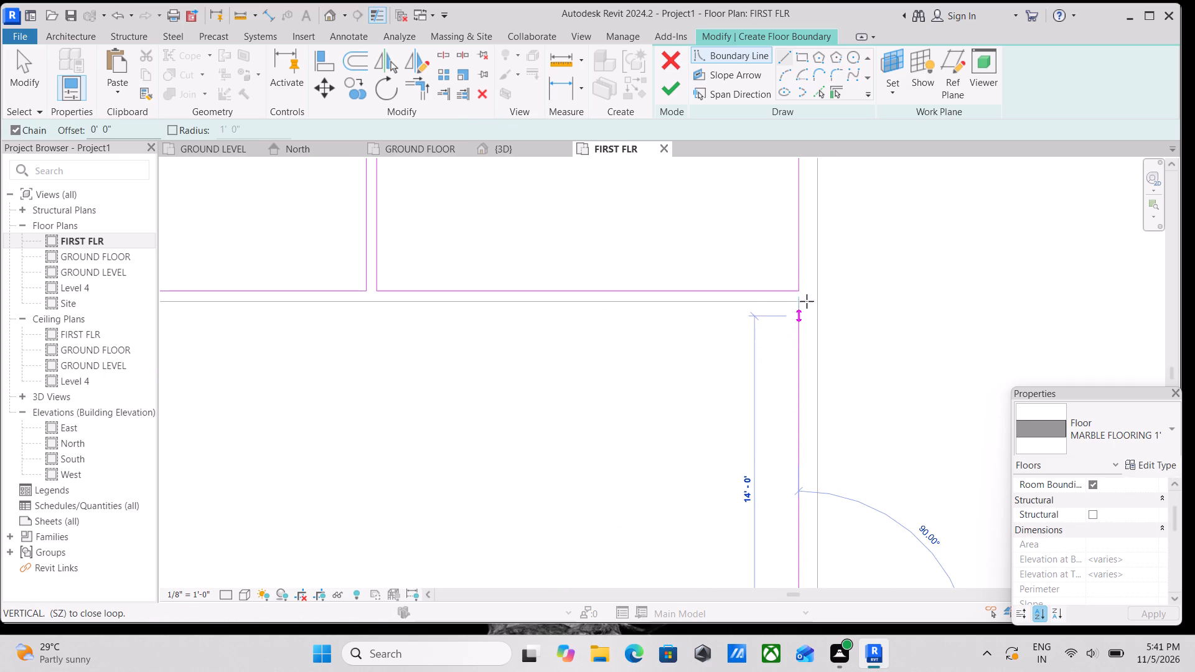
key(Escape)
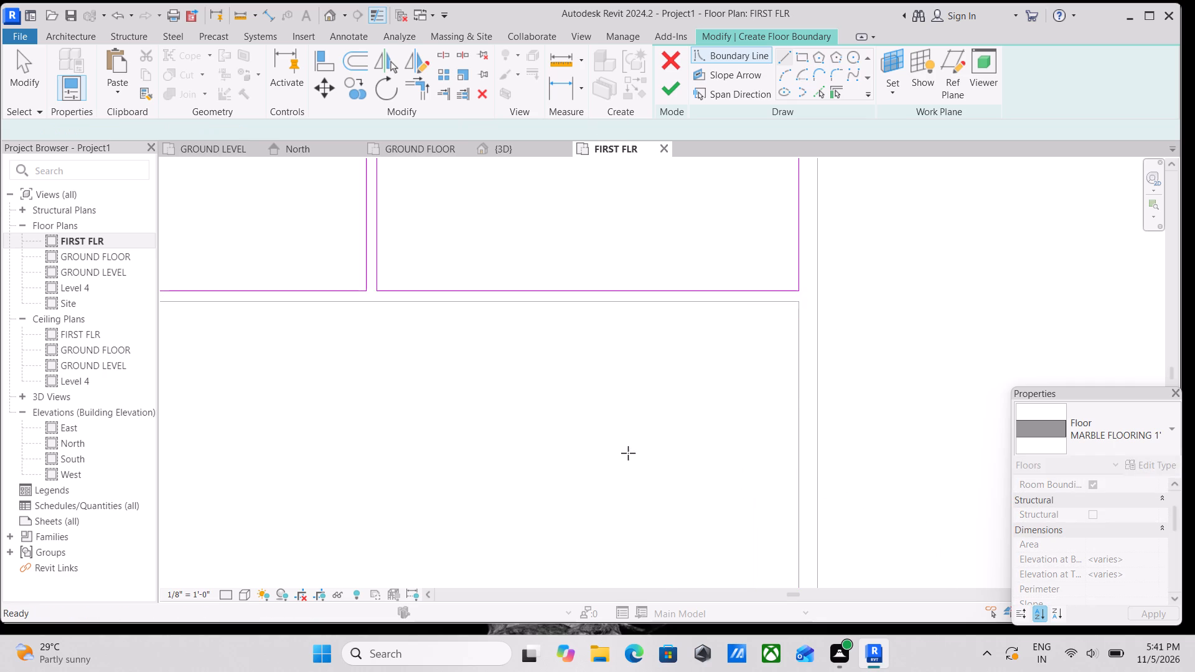
Draw the hall boundary about 34' along the partition below the two upper rooms, then 14'-7" down the exterior wall to the existing boundary line.
scroll(630, 452, down, 6)
middle_drag(575, 459, 716, 450)
scroll(452, 381, up, 5)
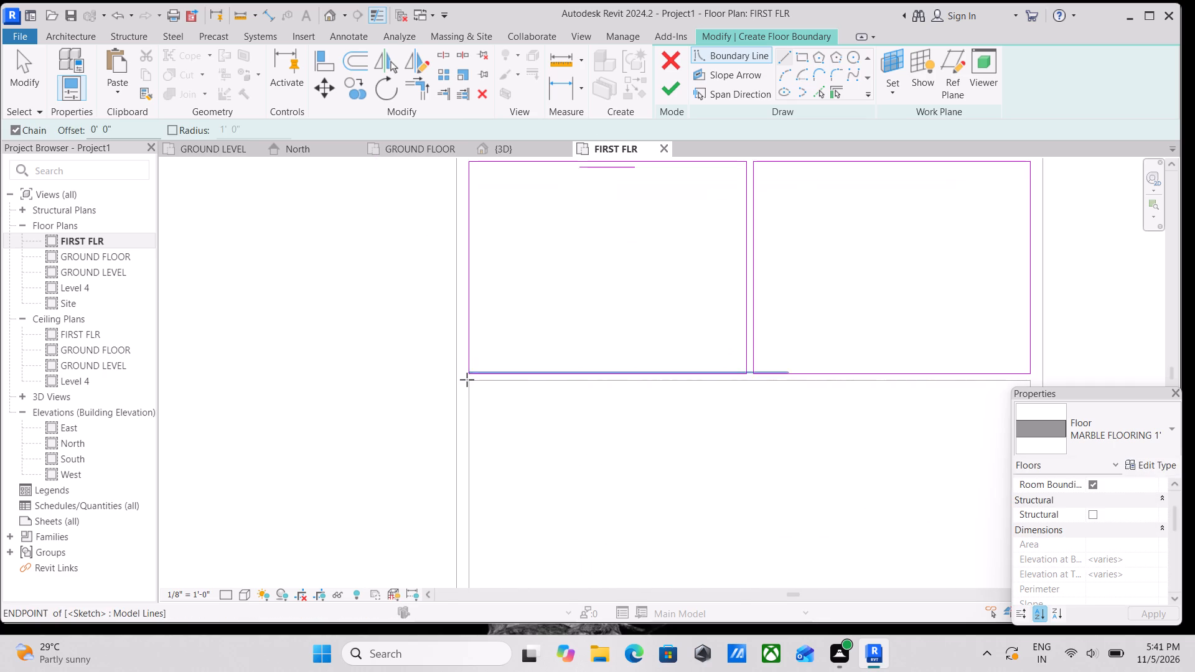
scroll(467, 380, up, 1)
click(470, 385)
middle_drag(698, 390, 418, 427)
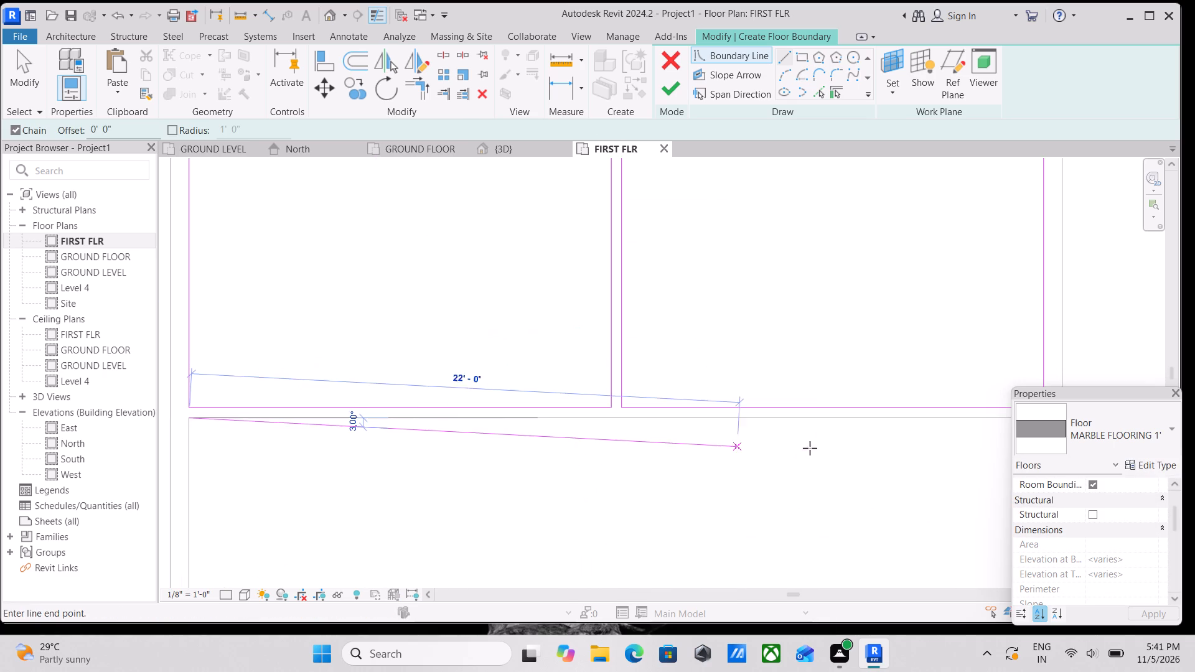
middle_drag(810, 448, 602, 452)
middle_drag(785, 424, 677, 424)
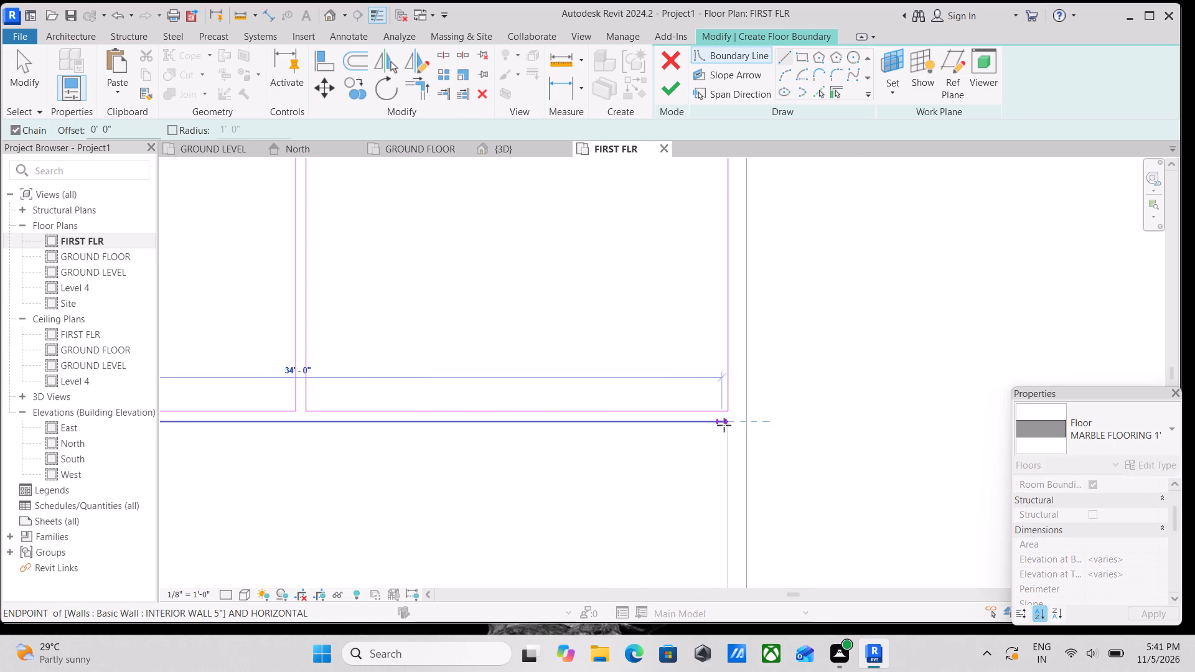
click(729, 425)
scroll(724, 488, down, 2)
middle_drag(724, 488, 731, 353)
middle_drag(735, 478, 741, 397)
click(741, 492)
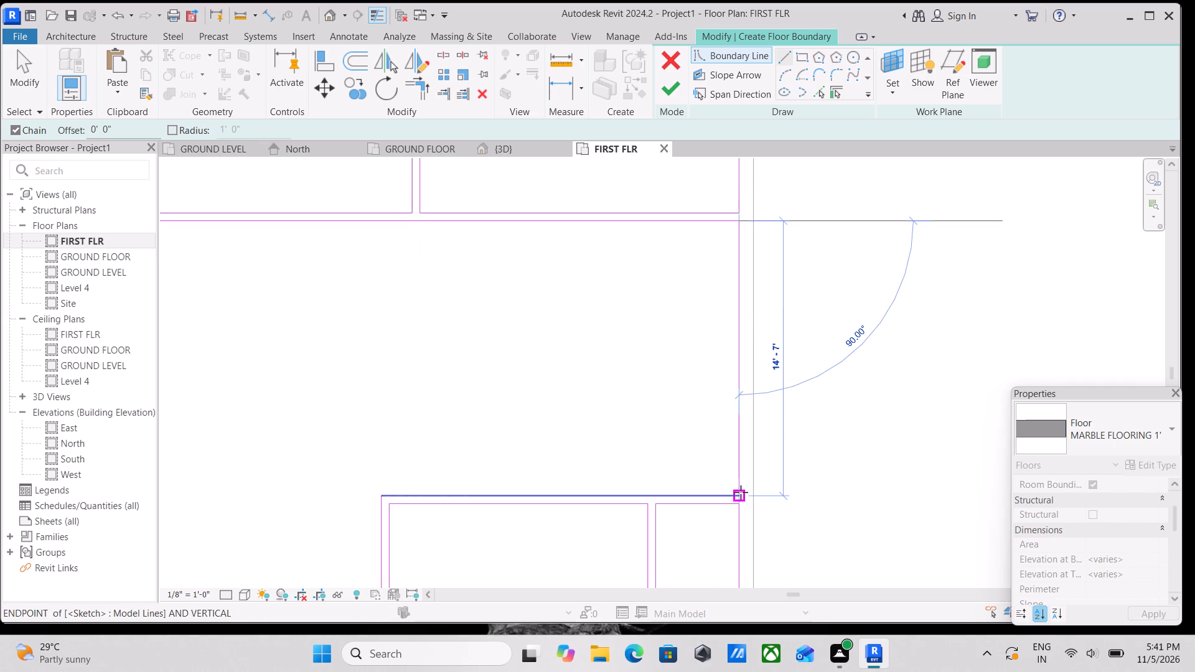
key(Escape)
scroll(611, 471, down, 4)
scroll(677, 497, up, 6)
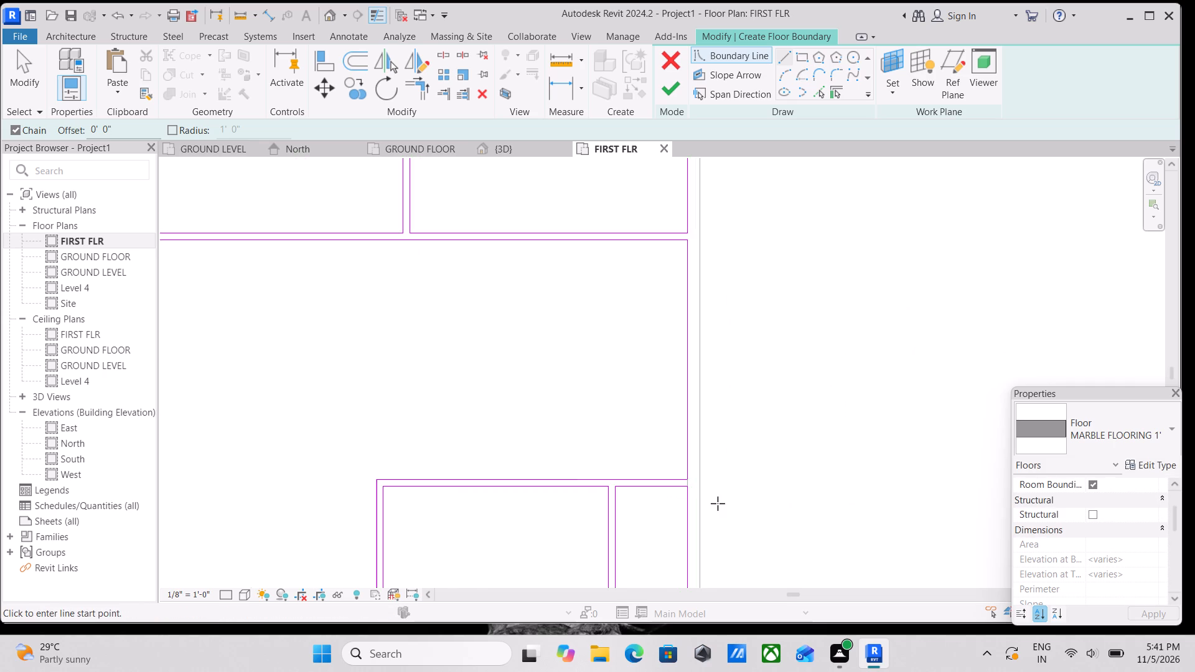
scroll(718, 503, up, 1)
scroll(749, 447, up, 5)
key(Escape)
scroll(827, 441, down, 4)
scroll(338, 437, down, 3)
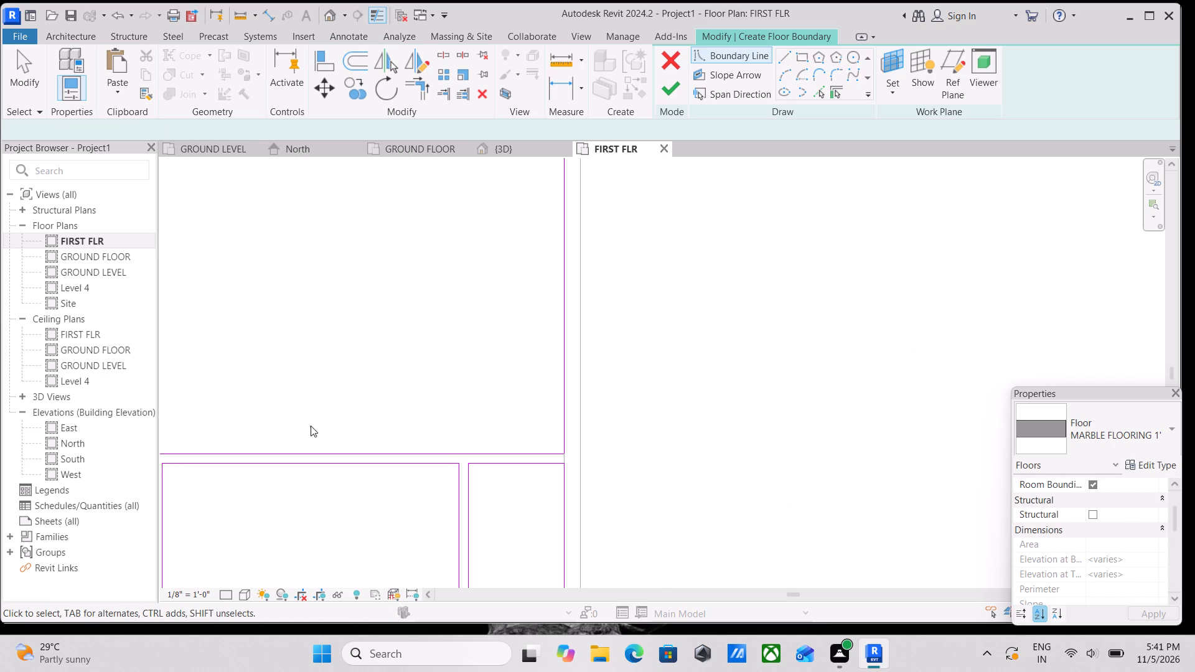
Close the hall boundary with a 32'-5" line along the exterior wall from the upper partition to the lower corner.
scroll(311, 426, down, 6)
middle_drag(365, 419, 629, 412)
middle_drag(415, 352, 562, 337)
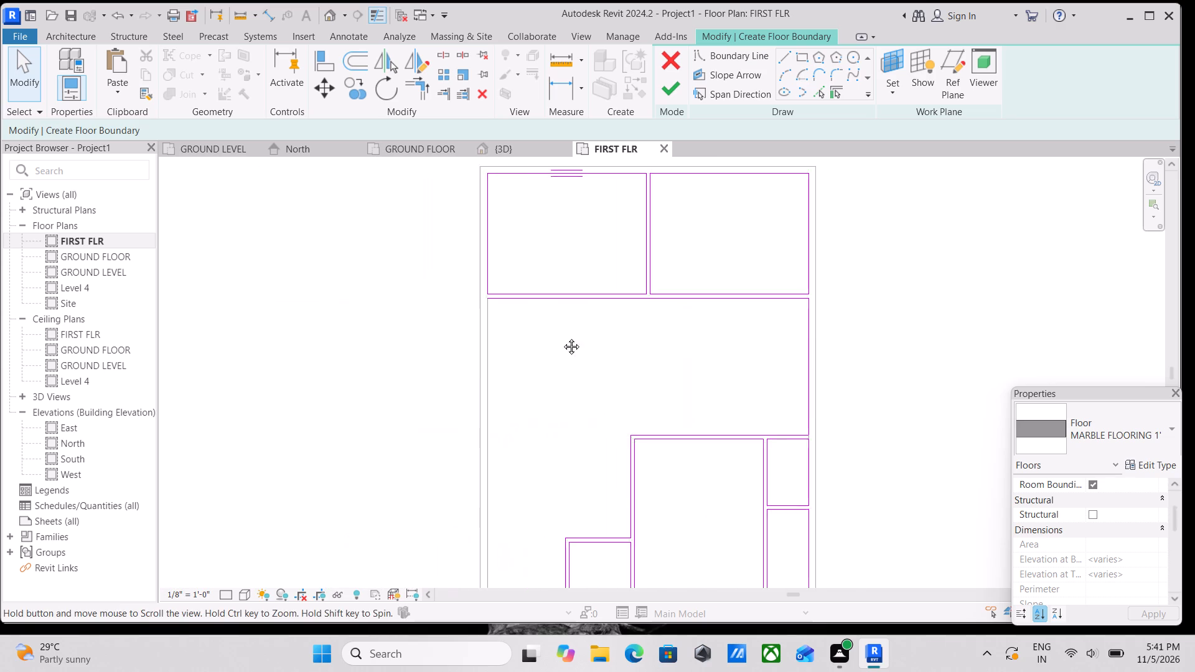
middle_drag(562, 337, 582, 328)
click(787, 52)
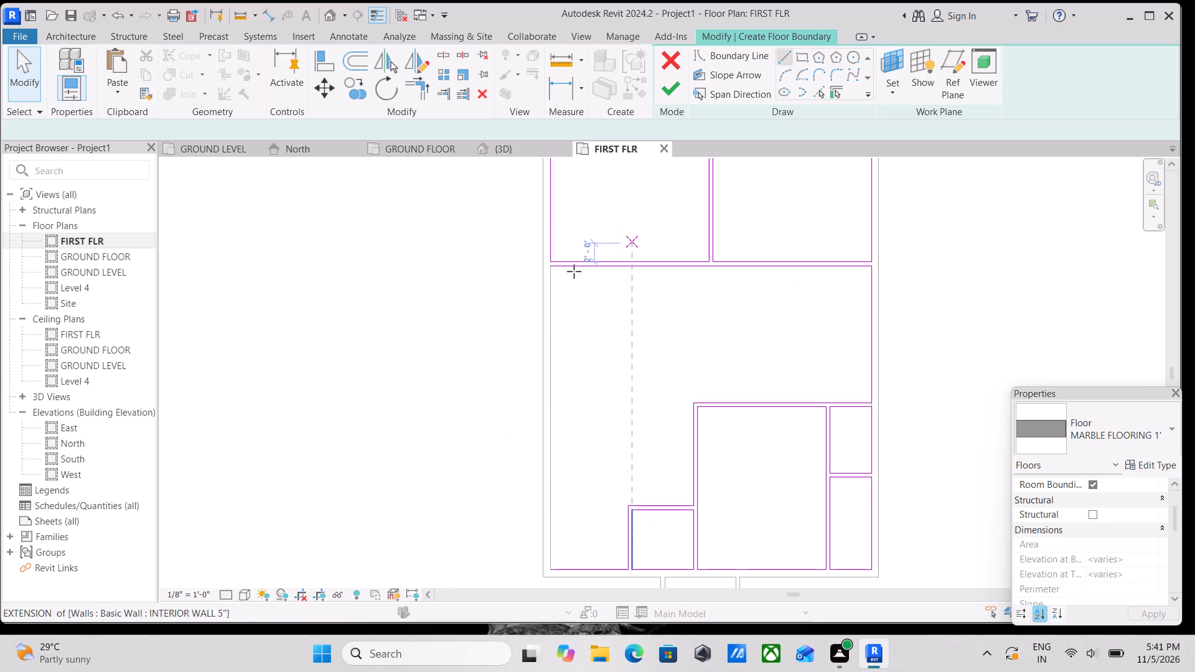
click(553, 268)
middle_drag(530, 441, 554, 314)
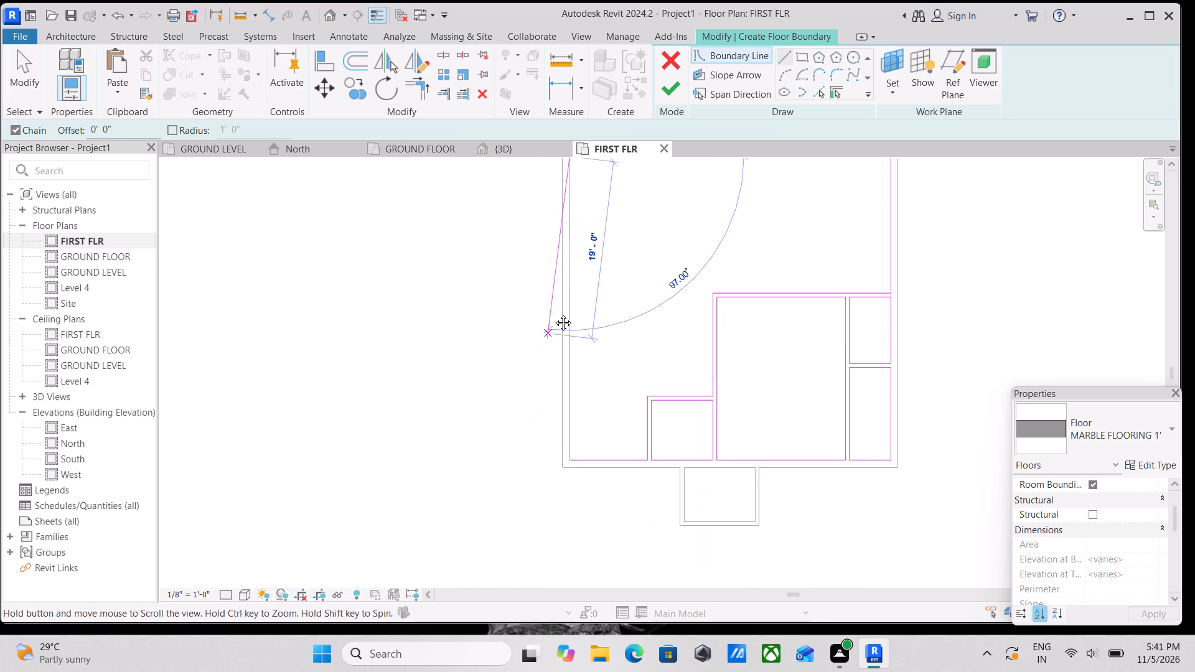
middle_drag(554, 314, 554, 314)
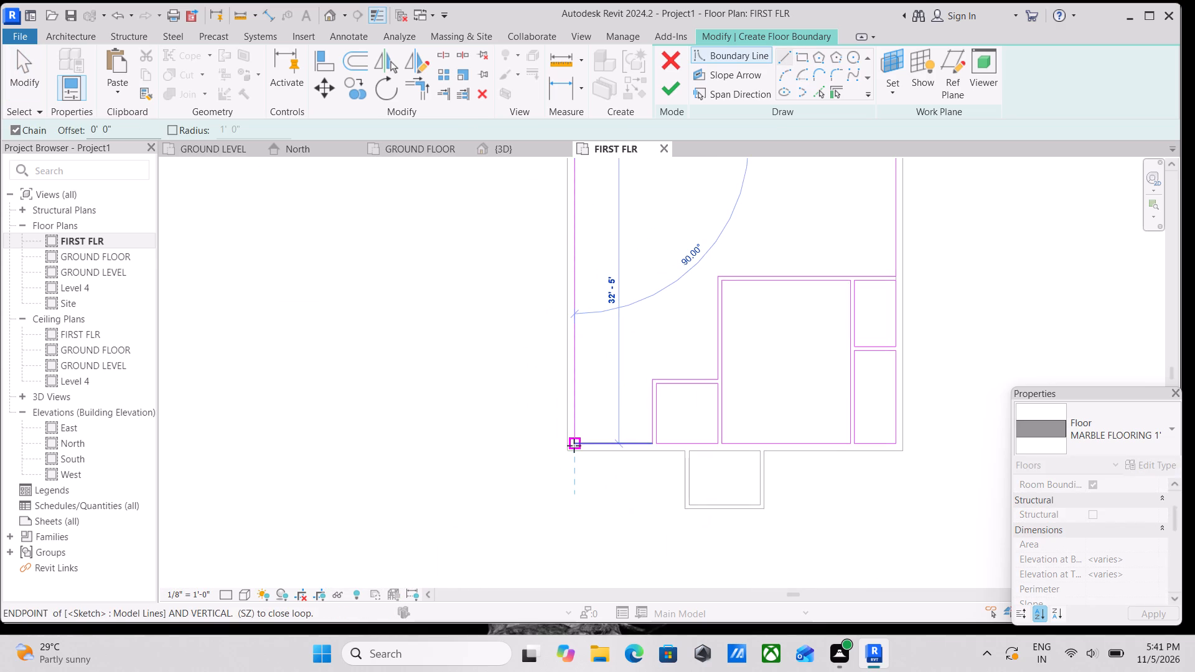
click(574, 446)
key(Escape)
scroll(627, 328, down, 3)
middle_drag(627, 328, 596, 428)
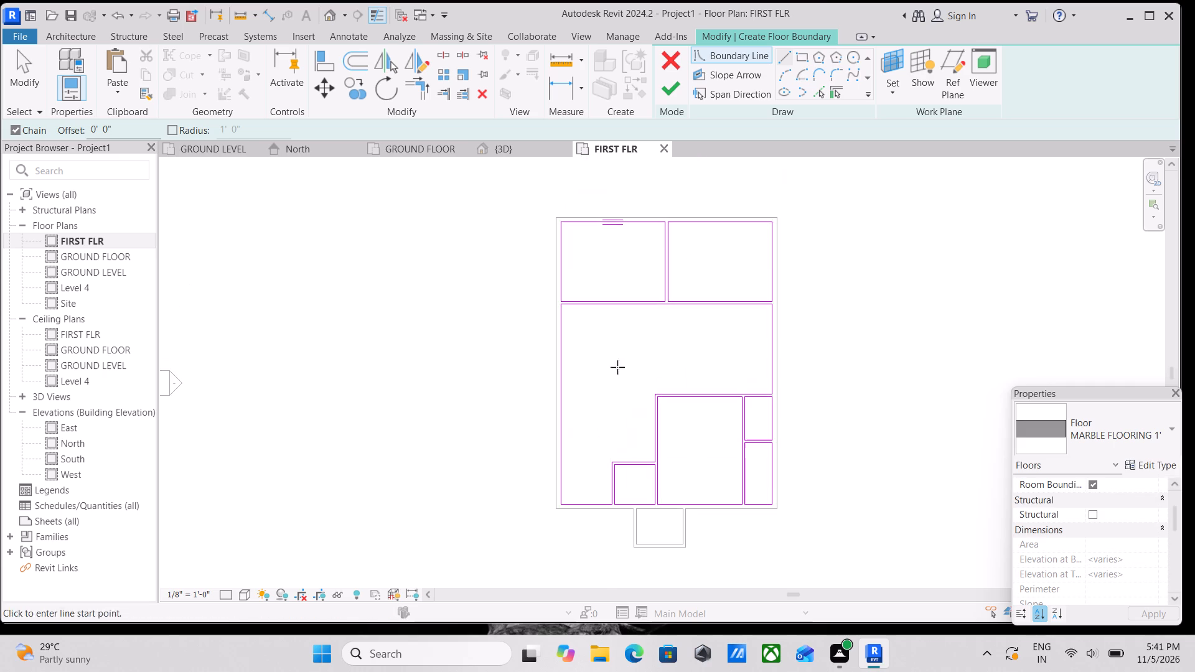
middle_drag(634, 327, 604, 376)
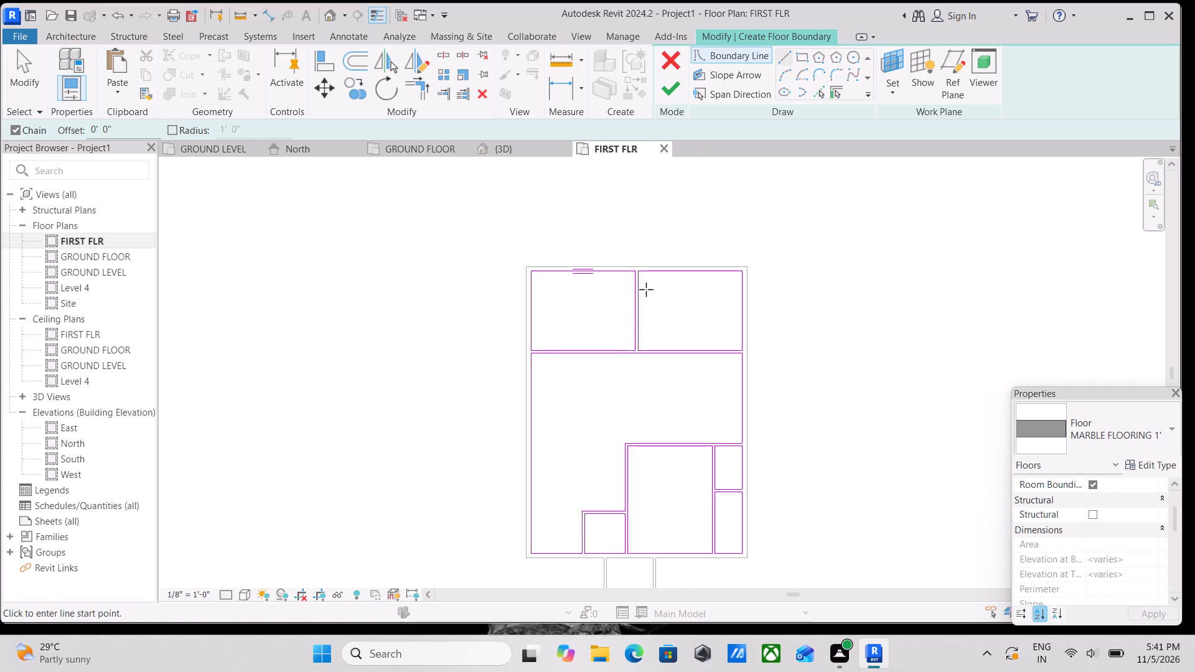
Draw a rectangular floor boundary about 5'-9" deep inside the walls of the small room projecting below the lower exterior wall.
scroll(609, 317, up, 3)
scroll(542, 376, up, 3)
scroll(590, 299, down, 3)
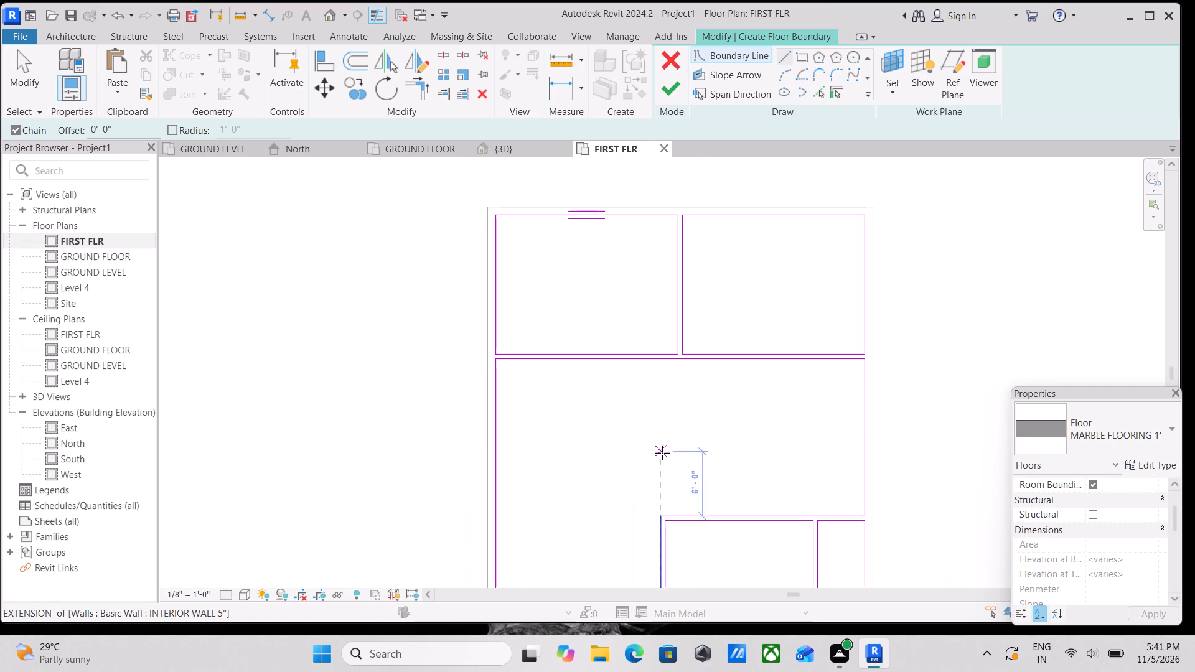
scroll(662, 453, down, 1)
middle_drag(661, 447, 663, 296)
scroll(675, 526, up, 5)
scroll(624, 412, up, 1)
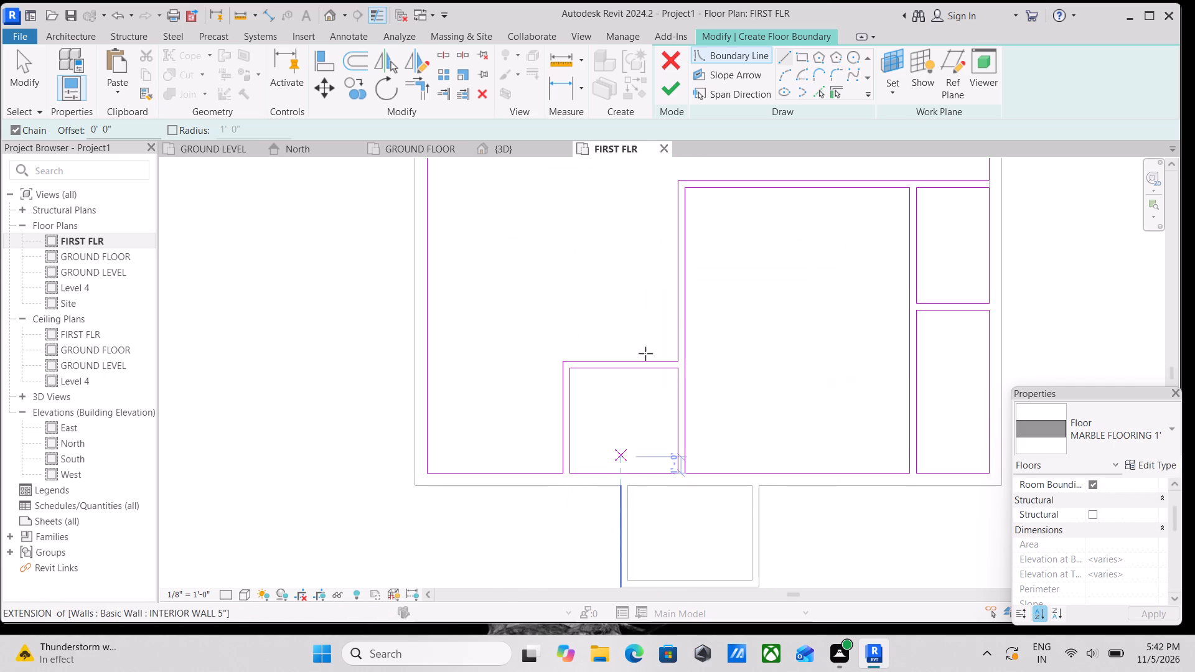
scroll(645, 353, up, 1)
click(800, 55)
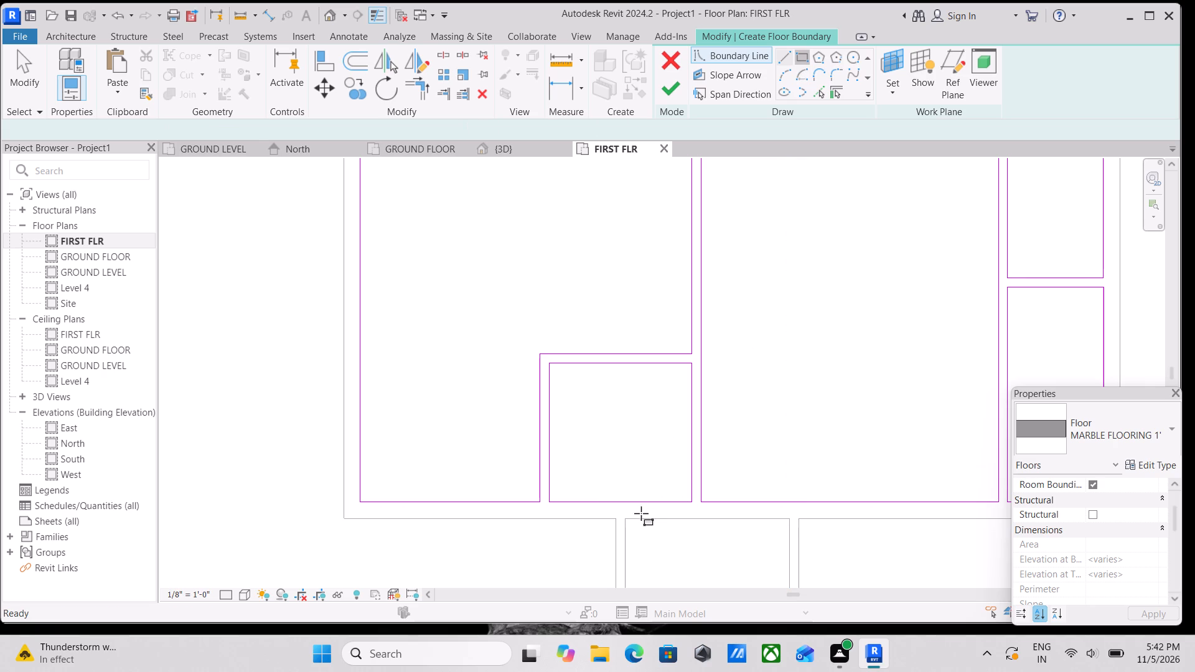
scroll(640, 521, up, 6)
click(608, 513)
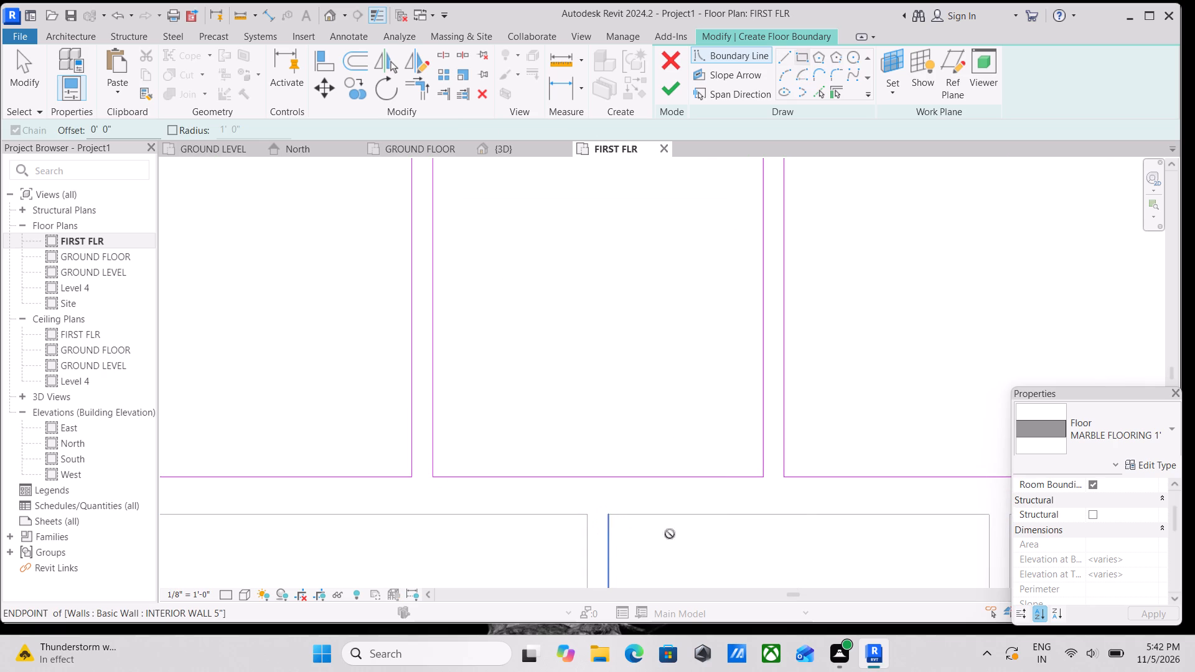
middle_drag(752, 545, 706, 354)
middle_drag(767, 477, 694, 370)
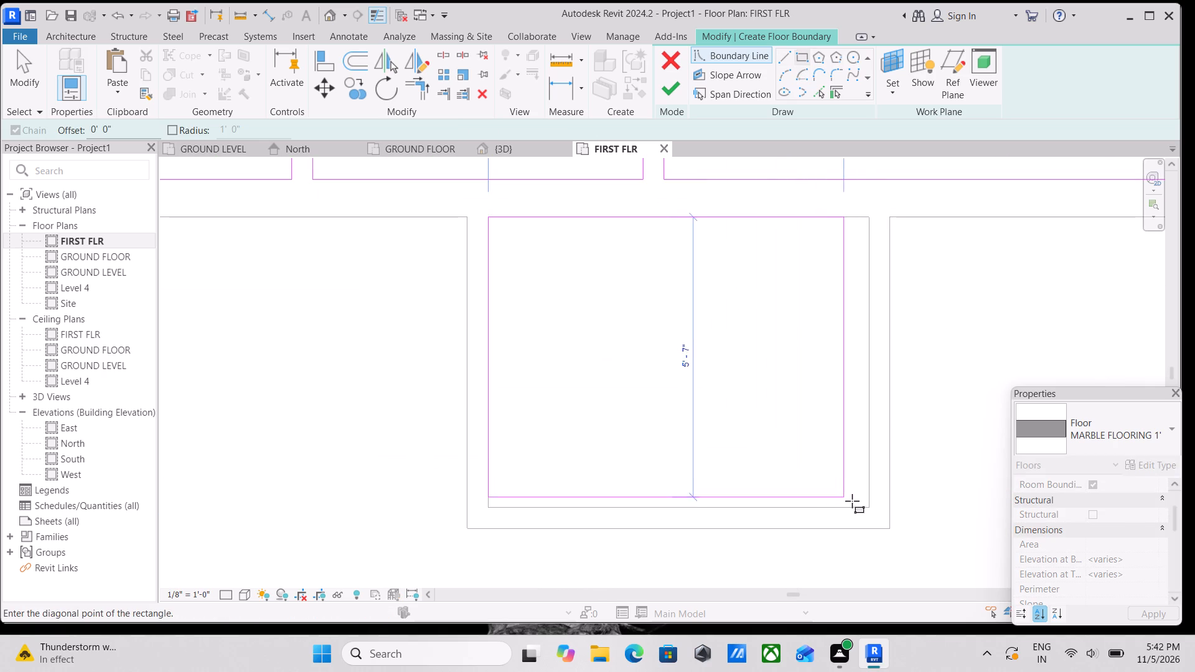
click(866, 504)
scroll(695, 326, down, 2)
middle_drag(696, 334, 708, 404)
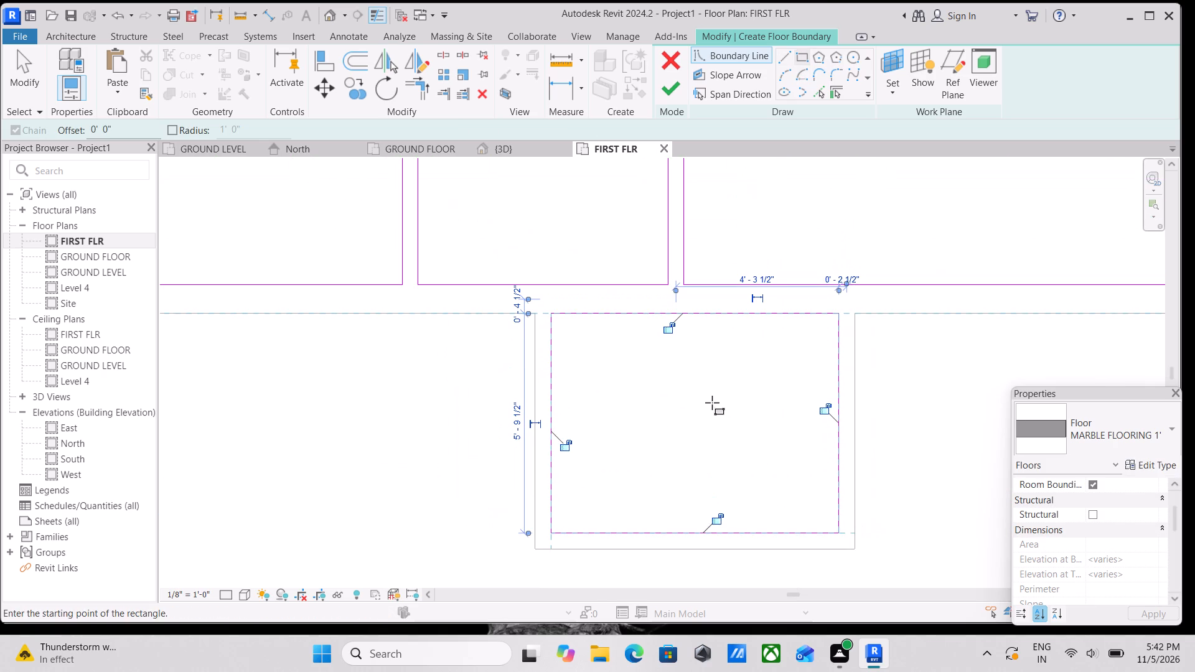
key(Escape)
scroll(720, 396, down, 7)
middle_drag(722, 395, 721, 398)
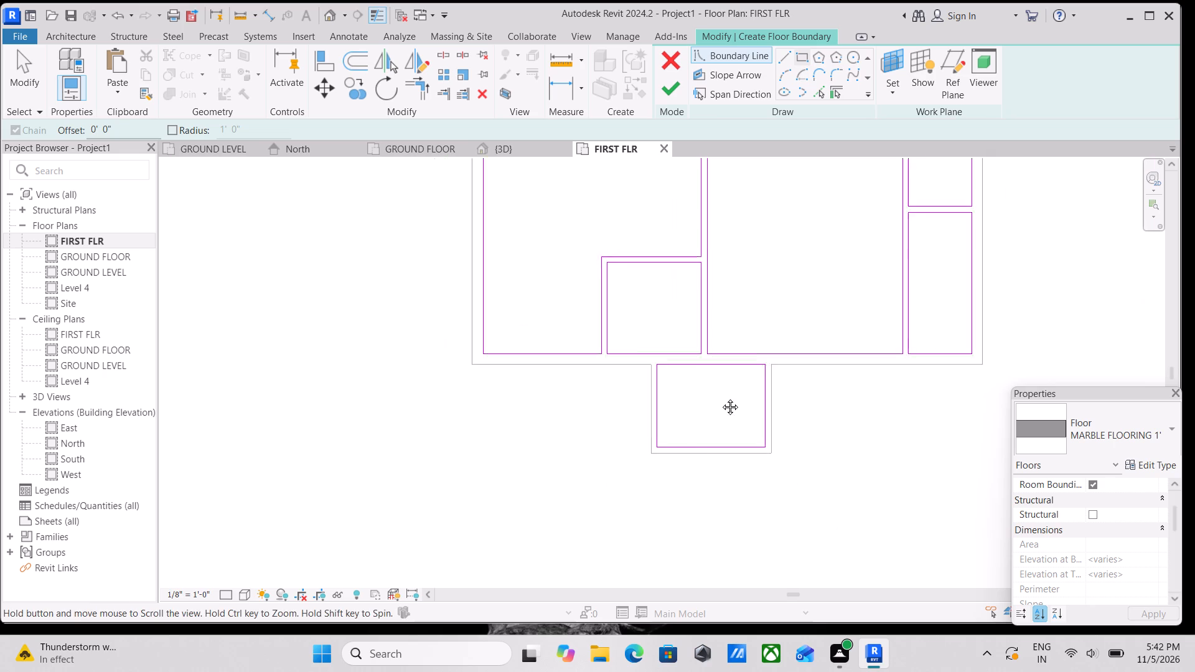
middle_drag(721, 398, 671, 469)
key(Escape)
Finish the first-floor marble slab sketch without attaching the walls below to the floor.
scroll(708, 350, down, 2)
middle_drag(708, 350, 674, 412)
scroll(674, 412, down, 3)
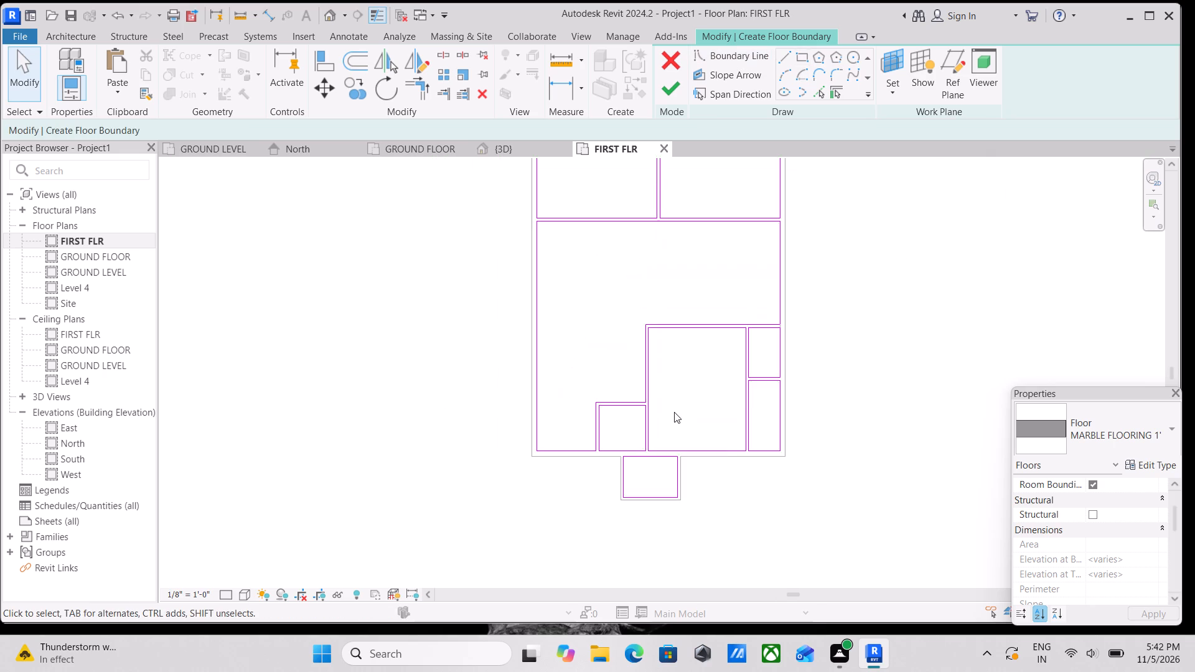
scroll(674, 412, down, 1)
middle_drag(674, 412, 674, 465)
middle_drag(689, 439, 689, 475)
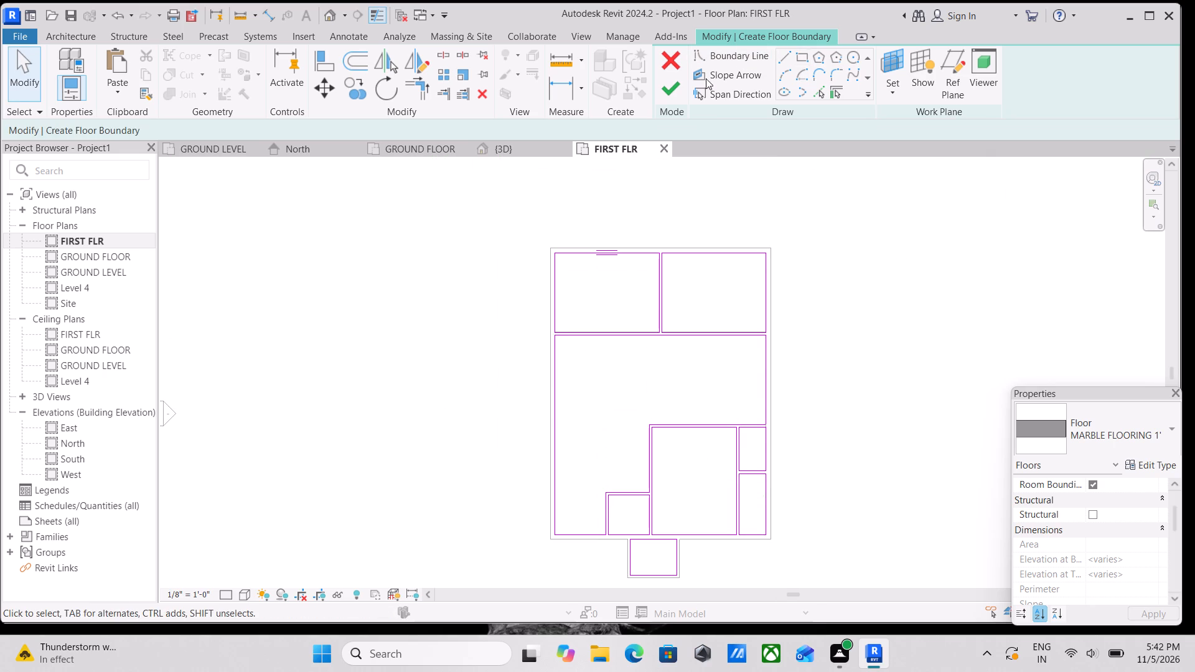
click(665, 88)
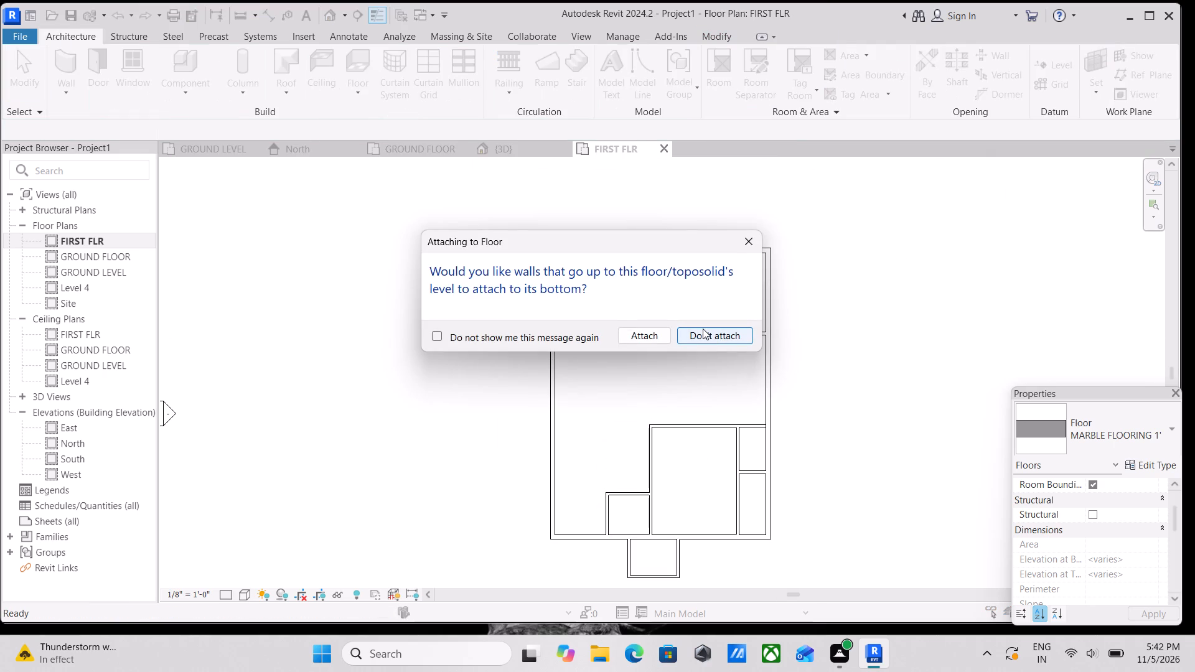
click(707, 336)
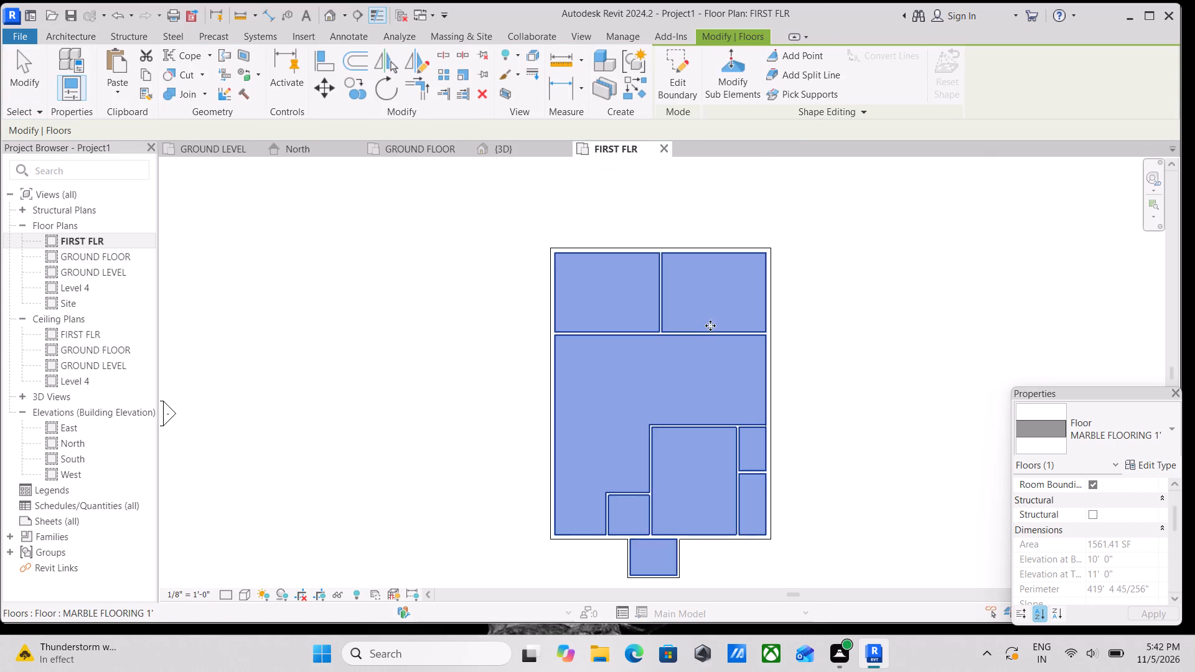
key(Escape)
Examine the first-floor slab, rooms and both projecting rooms from several sides in the 3D view.
click(506, 149)
scroll(574, 407, down, 2)
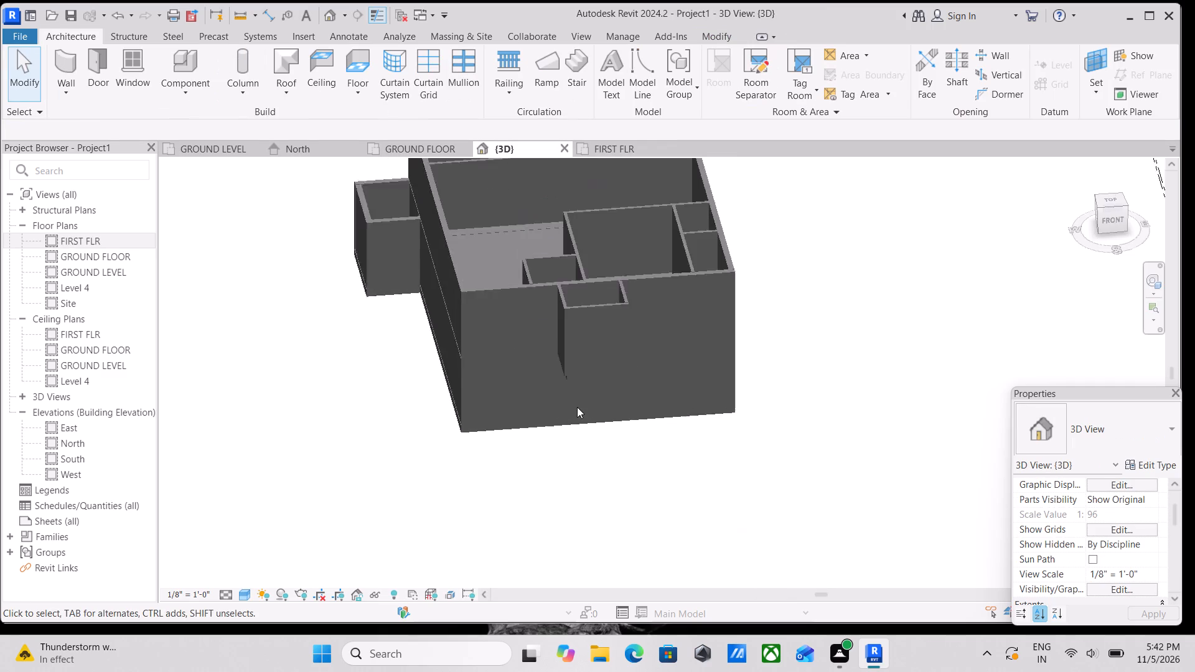
shift+middle_drag(601, 350, 569, 462)
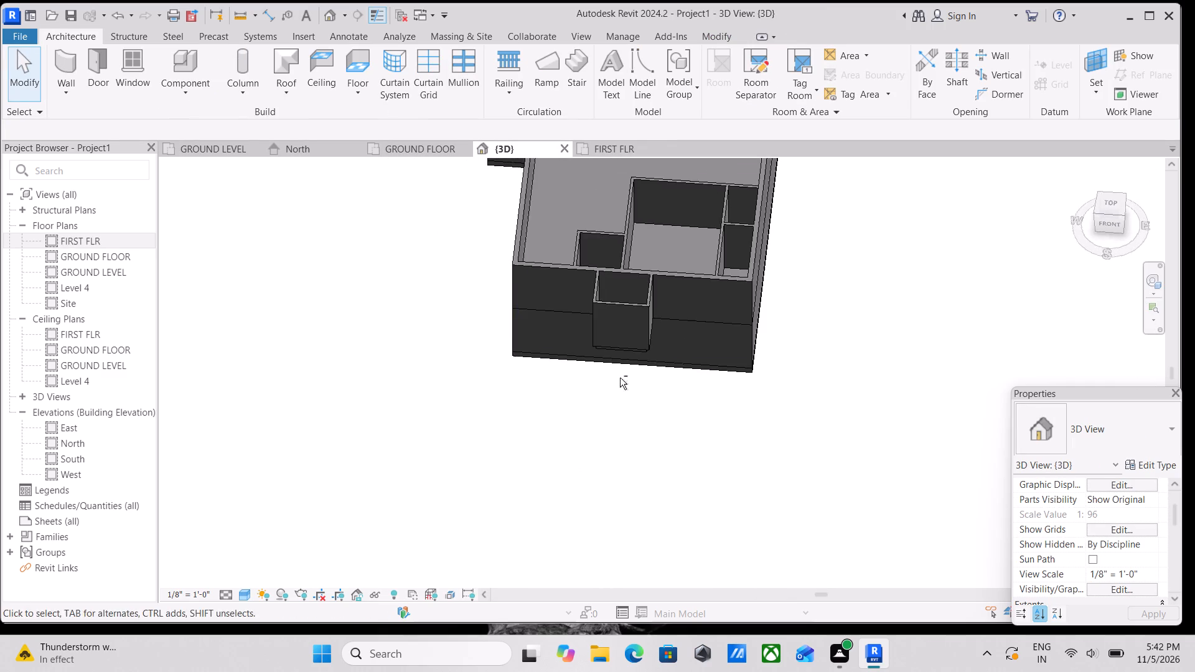
shift+middle_drag(642, 364, 738, 223)
middle_drag(660, 322, 556, 279)
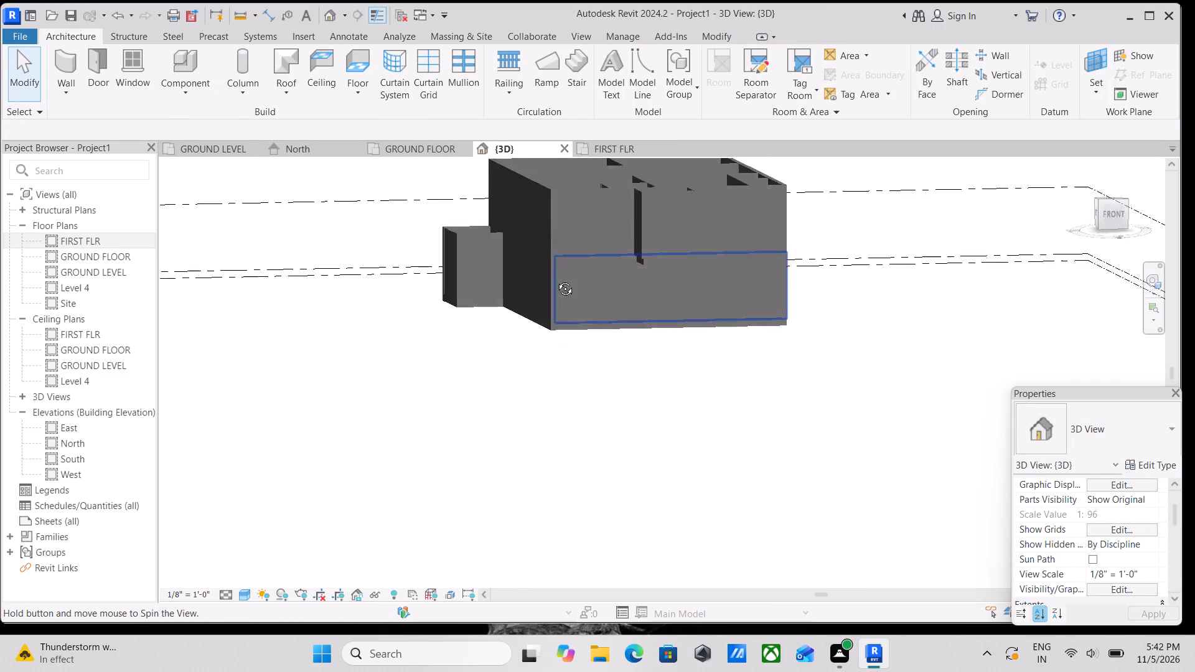
middle_drag(556, 279, 573, 407)
middle_drag(608, 383, 649, 461)
middle_drag(637, 331, 636, 385)
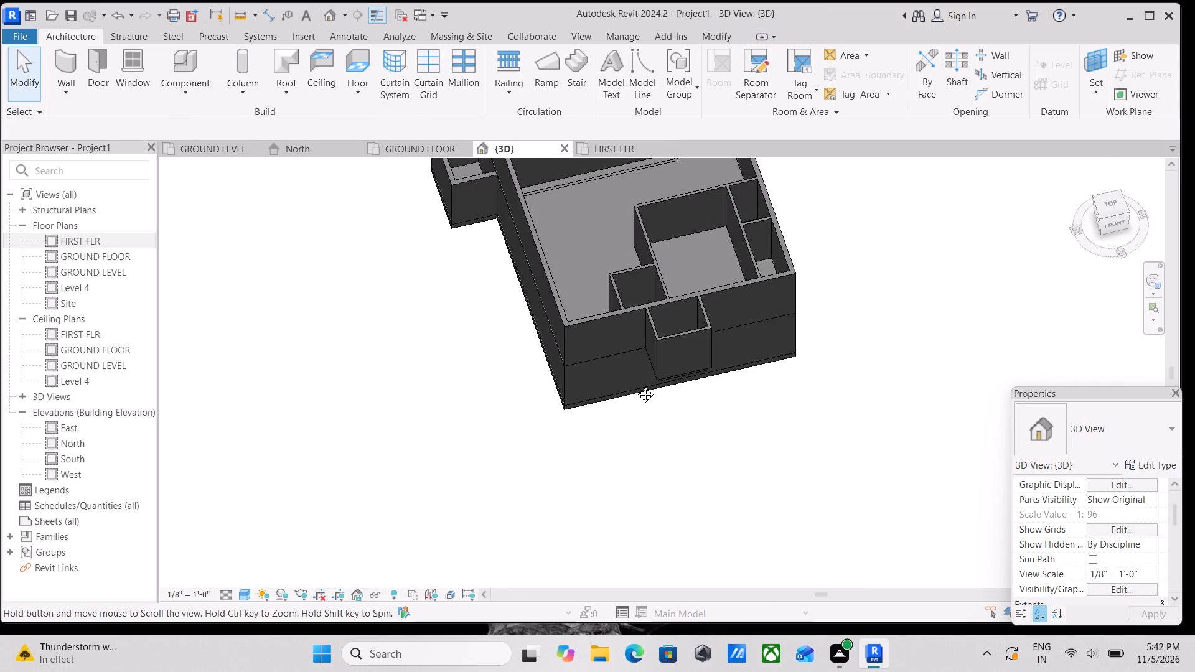
middle_drag(636, 385, 599, 465)
shift+middle_drag(595, 457, 497, 446)
scroll(508, 412, up, 2)
middle_drag(500, 373, 525, 399)
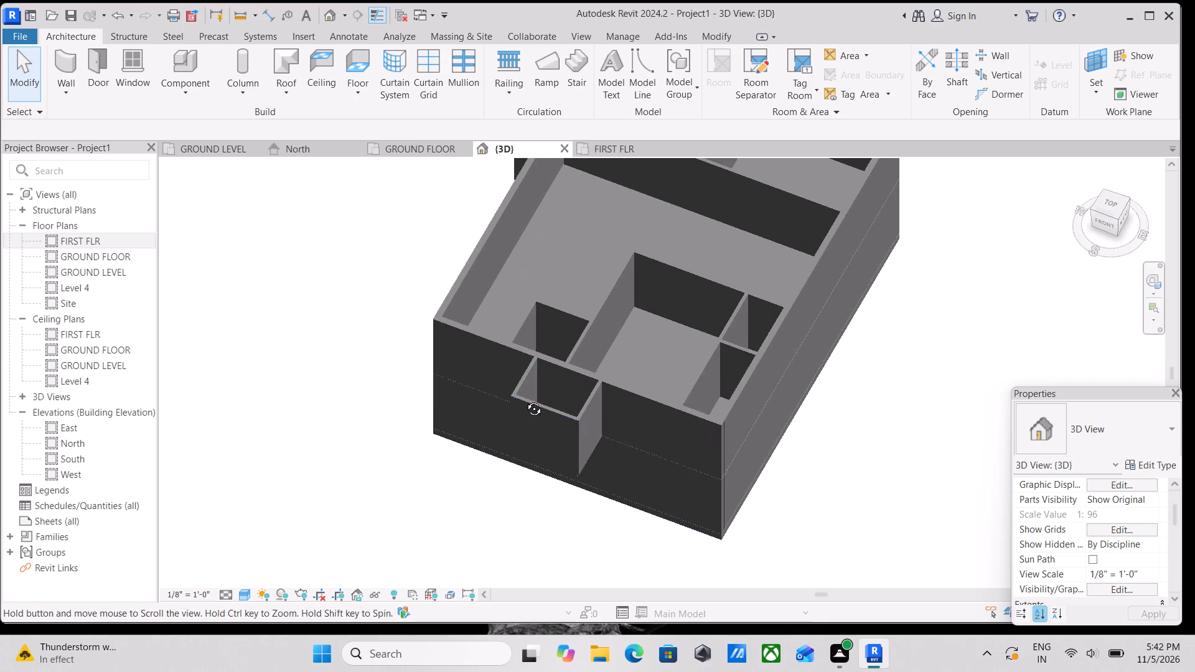
middle_drag(525, 399, 553, 427)
shift+scroll(553, 427, up, 3)
scroll(565, 418, down, 1)
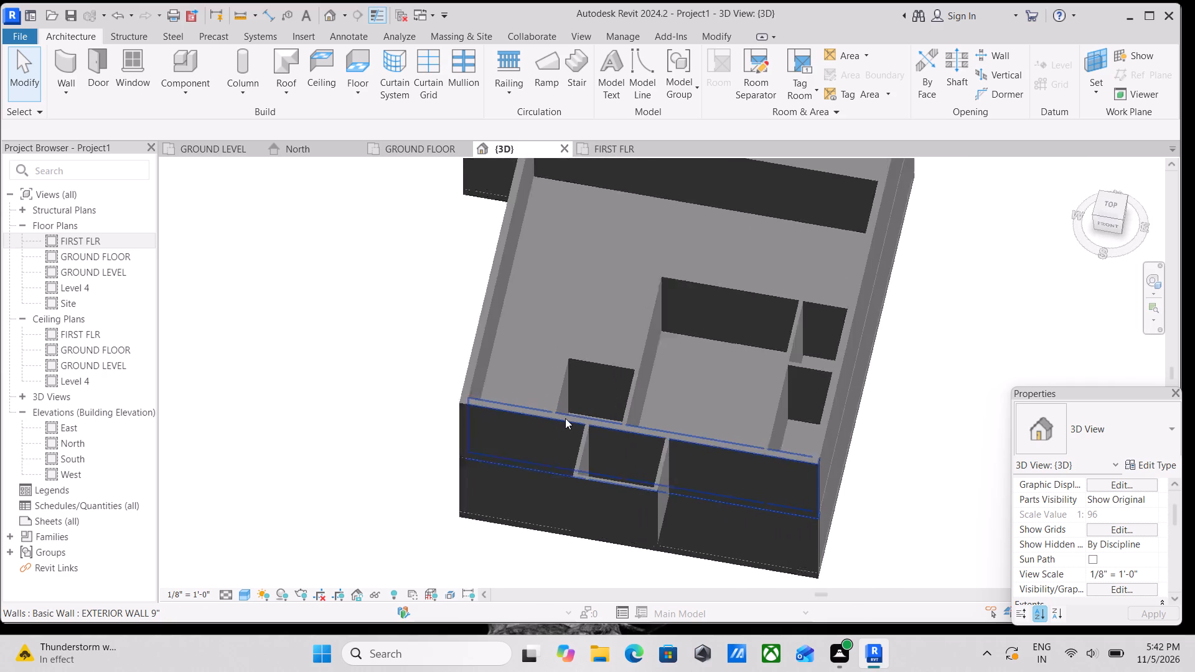
scroll(565, 418, down, 4)
middle_drag(565, 418, 571, 450)
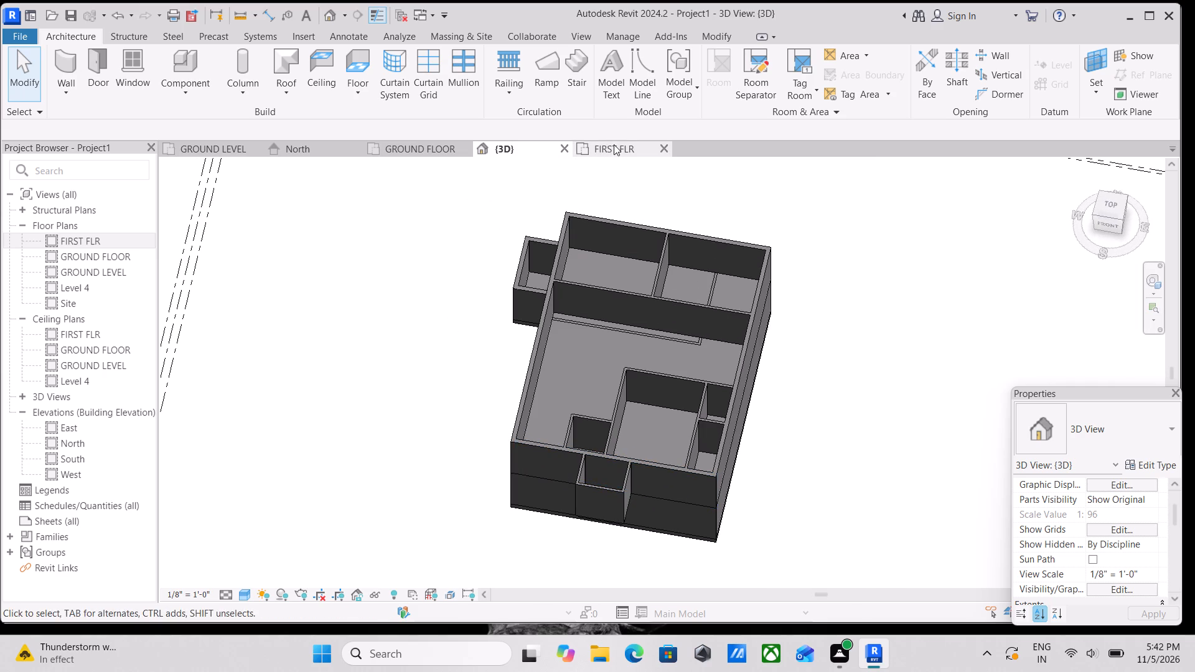
Review the FIRST FLR plan and the GROUND FLOOR plan to compare their room layouts.
click(614, 144)
scroll(603, 378, down, 2)
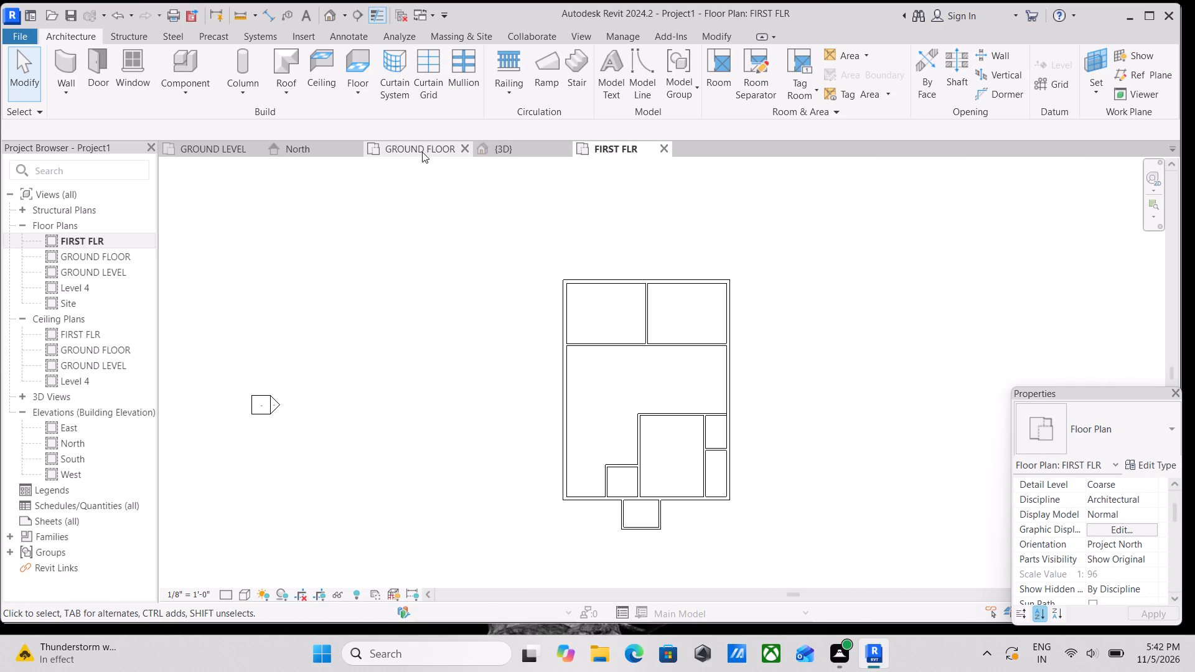
click(423, 147)
scroll(530, 400, down, 2)
middle_drag(530, 400, 534, 380)
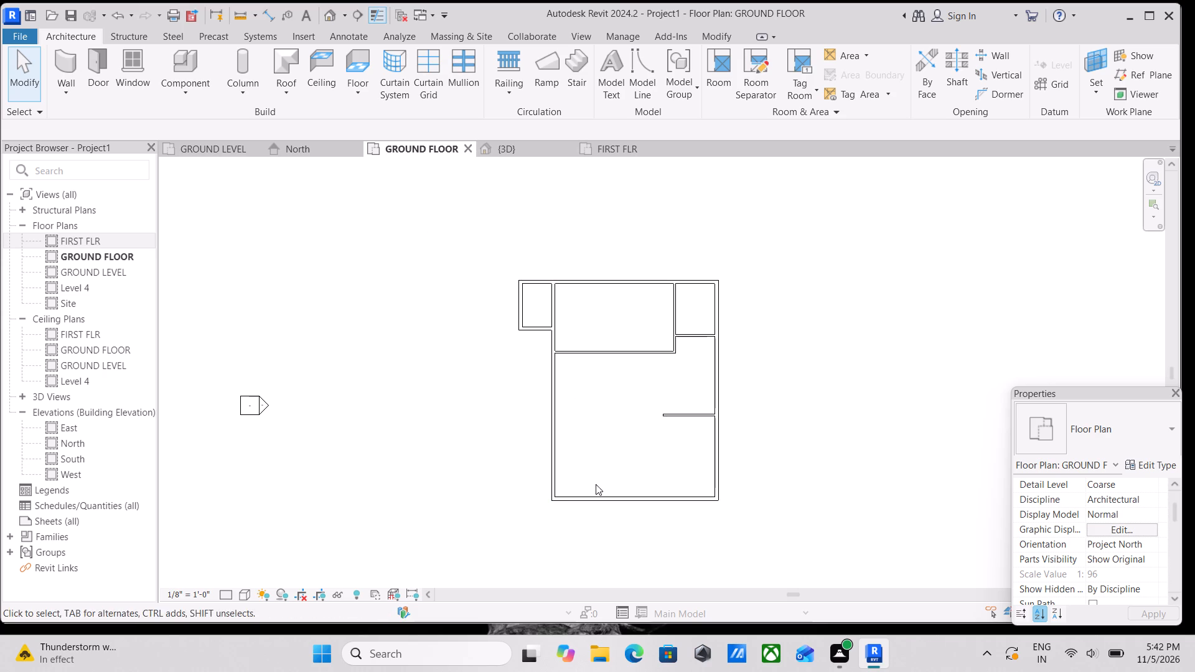
middle_drag(596, 484, 599, 432)
scroll(601, 431, up, 3)
scroll(644, 422, down, 1)
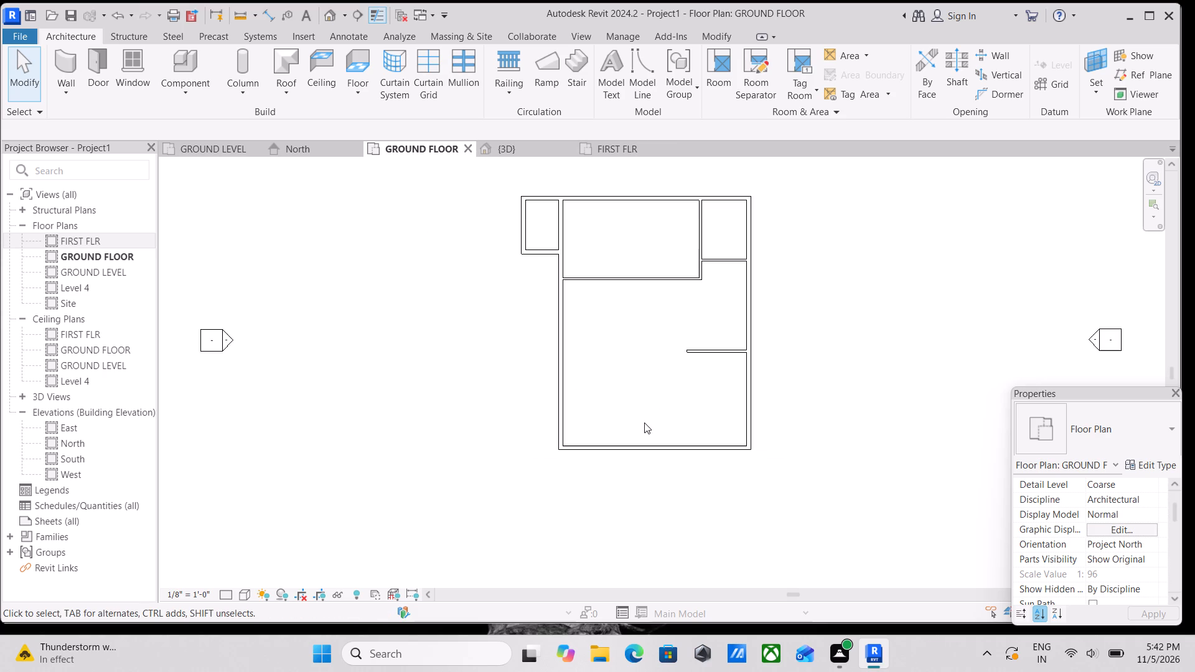
scroll(644, 422, down, 2)
middle_drag(650, 420, 428, 447)
scroll(428, 447, up, 3)
scroll(439, 444, down, 2)
middle_drag(440, 444, 557, 454)
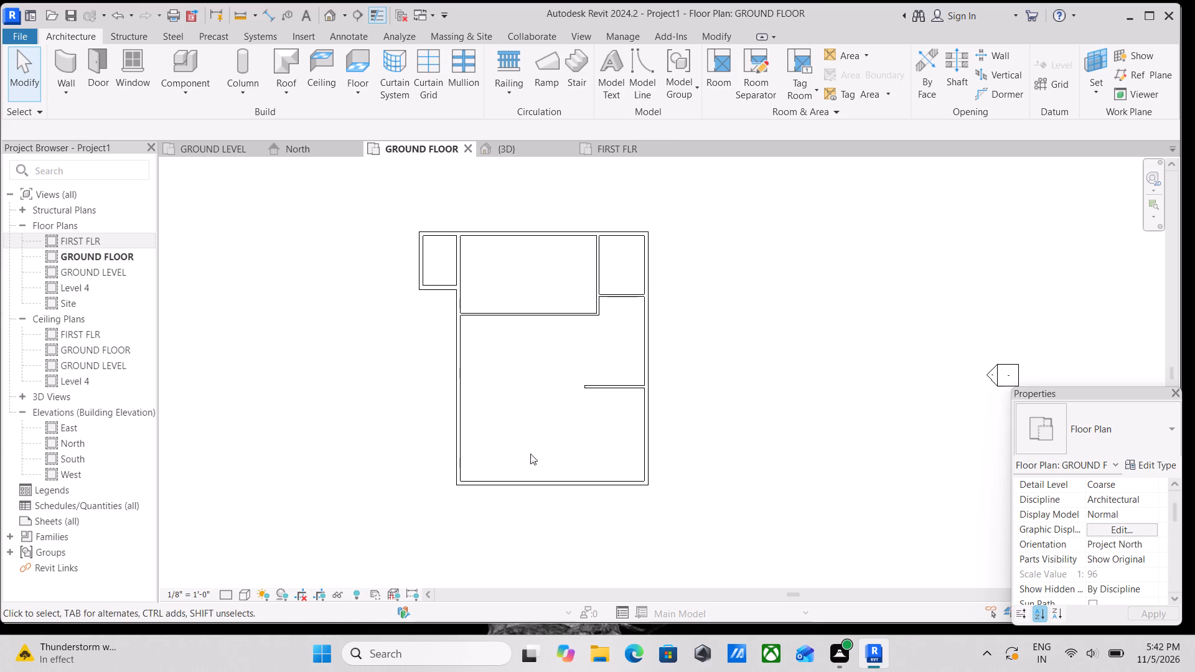
middle_drag(524, 469, 537, 506)
middle_drag(537, 506, 557, 467)
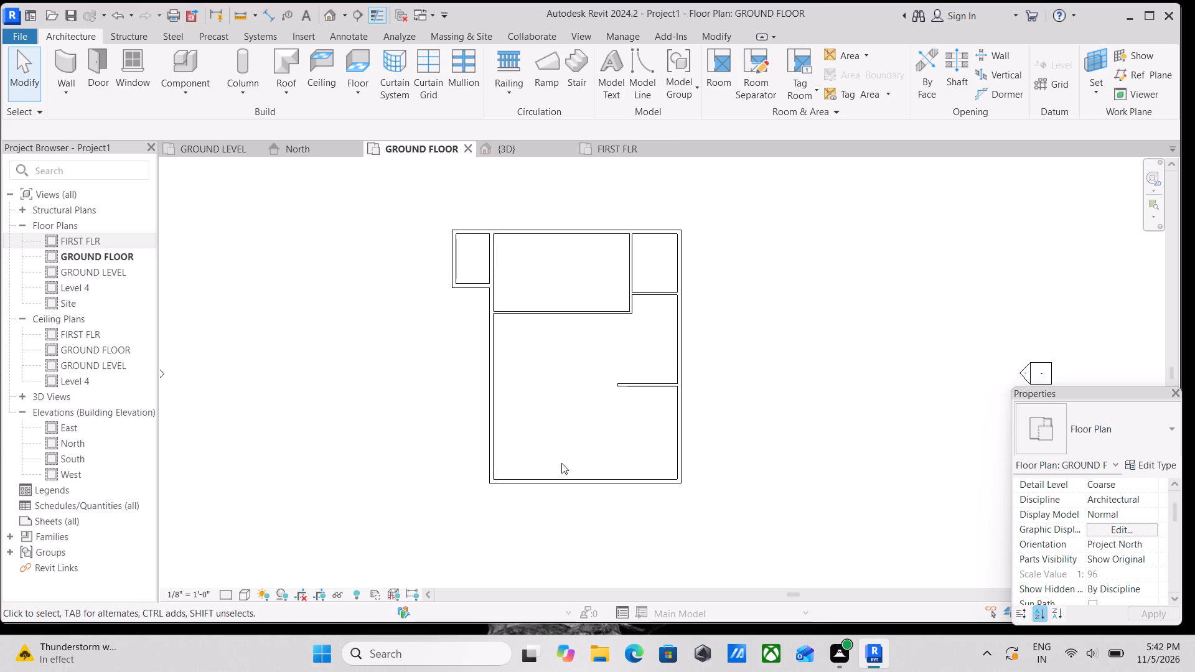
scroll(562, 463, up, 3)
scroll(564, 460, down, 3)
middle_drag(564, 460, 555, 510)
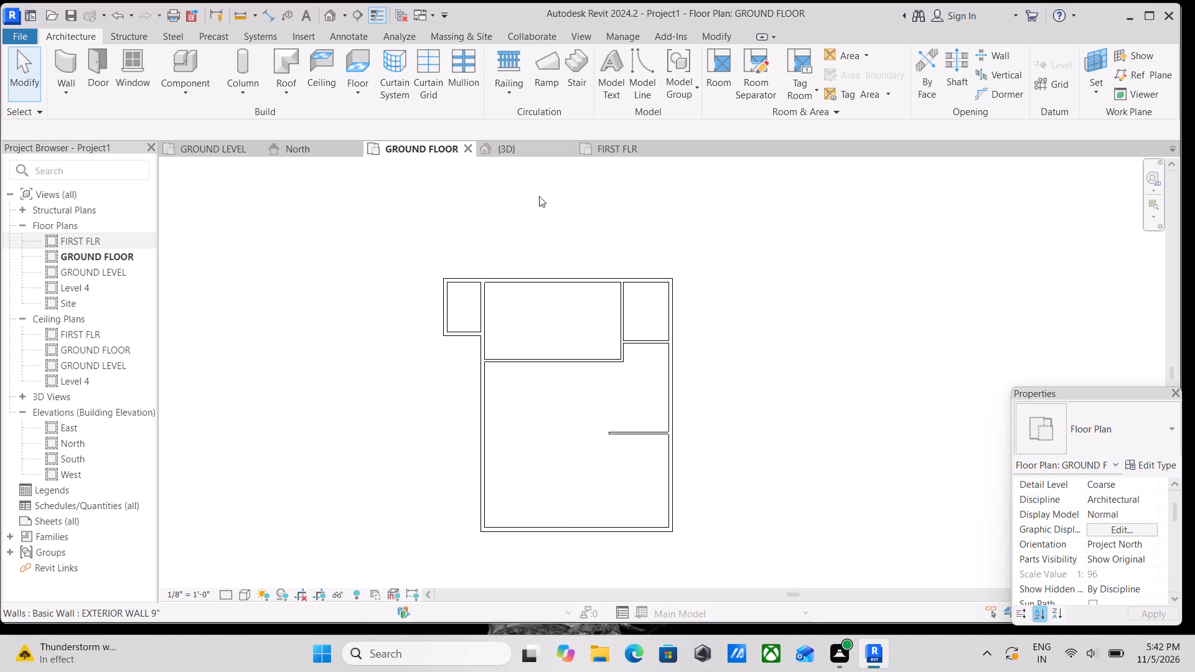
Display the 3D view in the Realistic visual style and examine the marble floors and the front projecting room.
click(523, 149)
scroll(563, 453, down, 1)
middle_drag(563, 453, 596, 403)
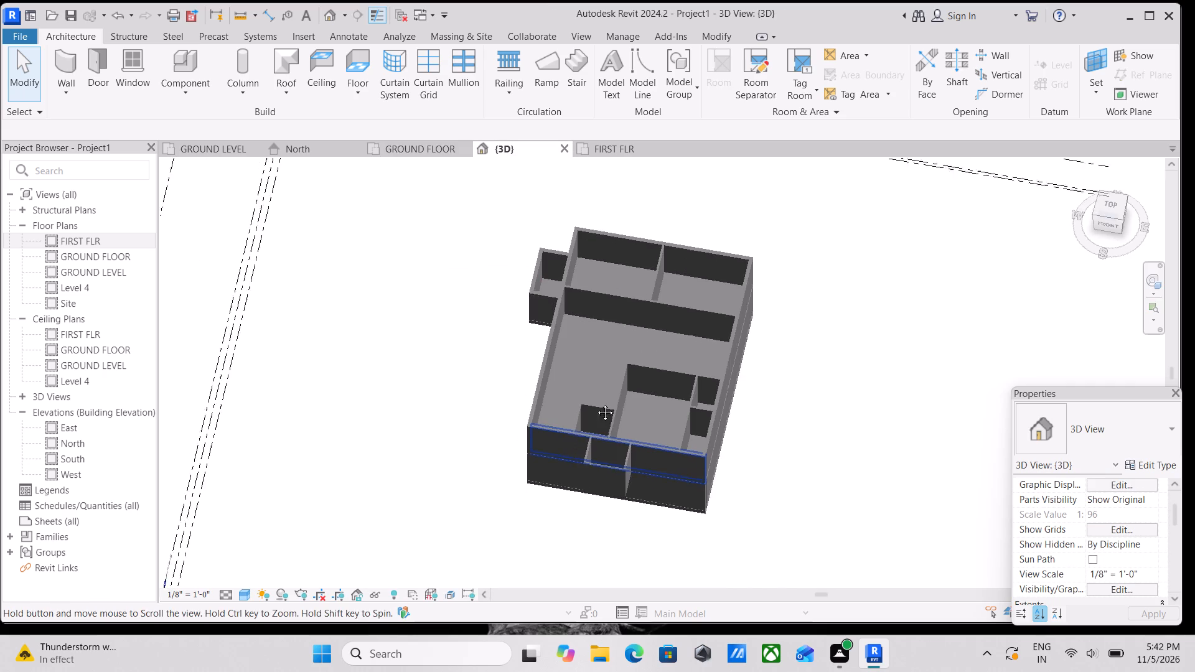
middle_drag(596, 403, 612, 386)
scroll(641, 446, up, 2)
scroll(641, 447, down, 1)
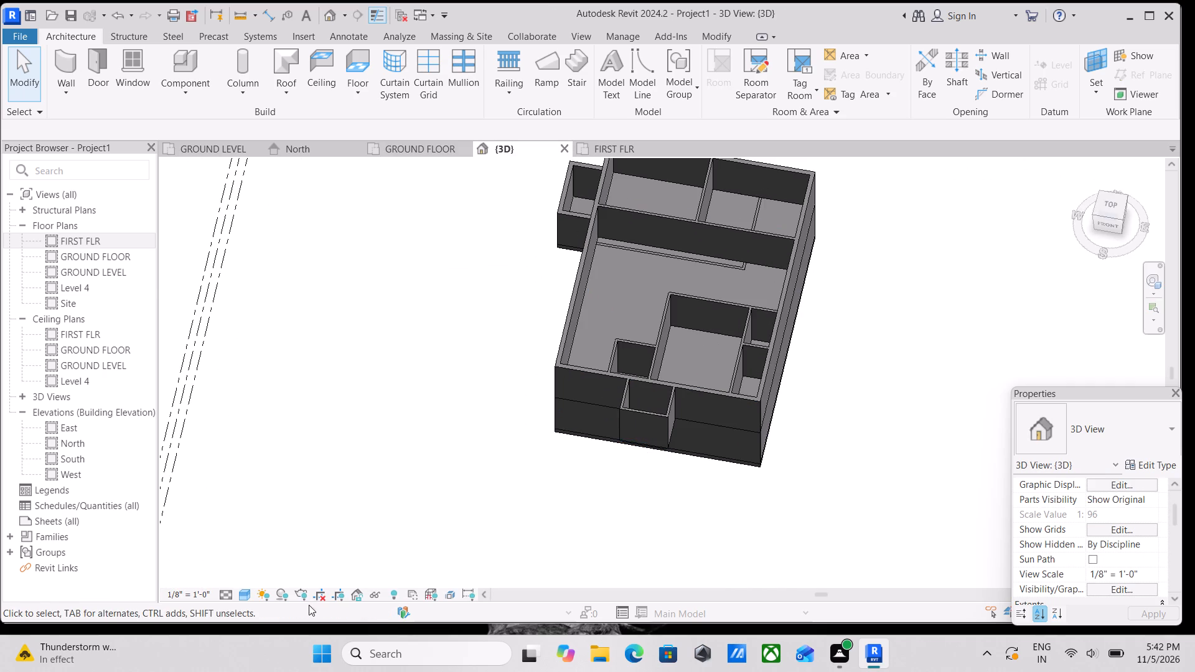
click(243, 590)
click(265, 579)
scroll(581, 431, up, 2)
scroll(642, 396, up, 5)
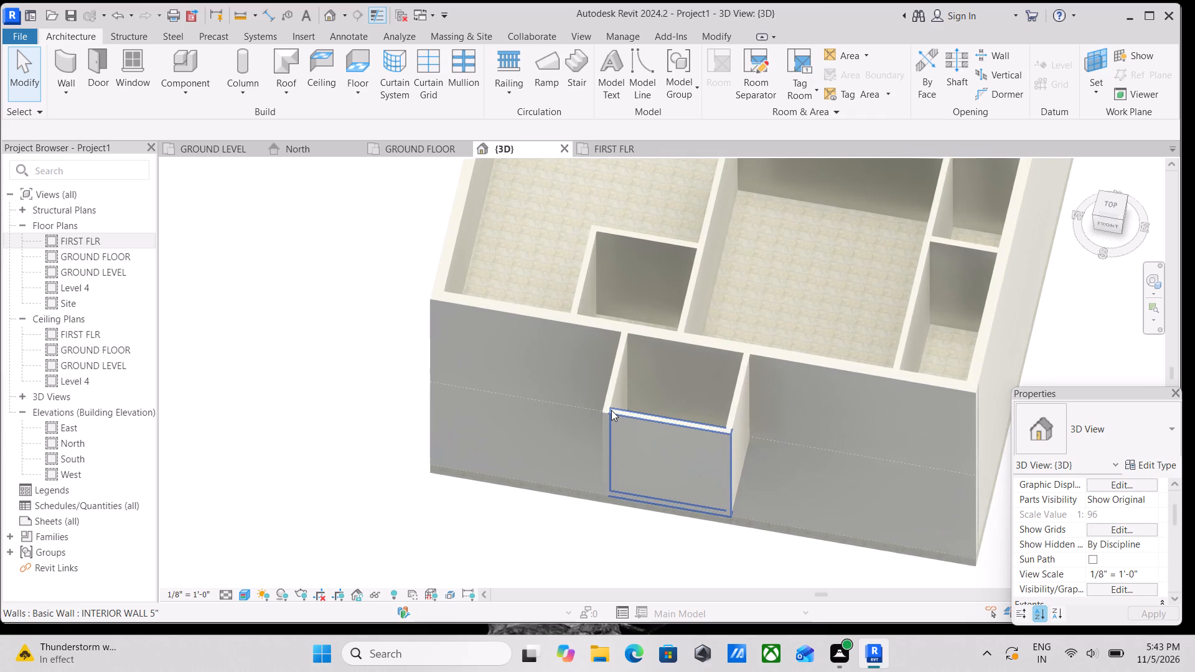
scroll(611, 410, down, 5)
shift+middle_drag(611, 427, 749, 358)
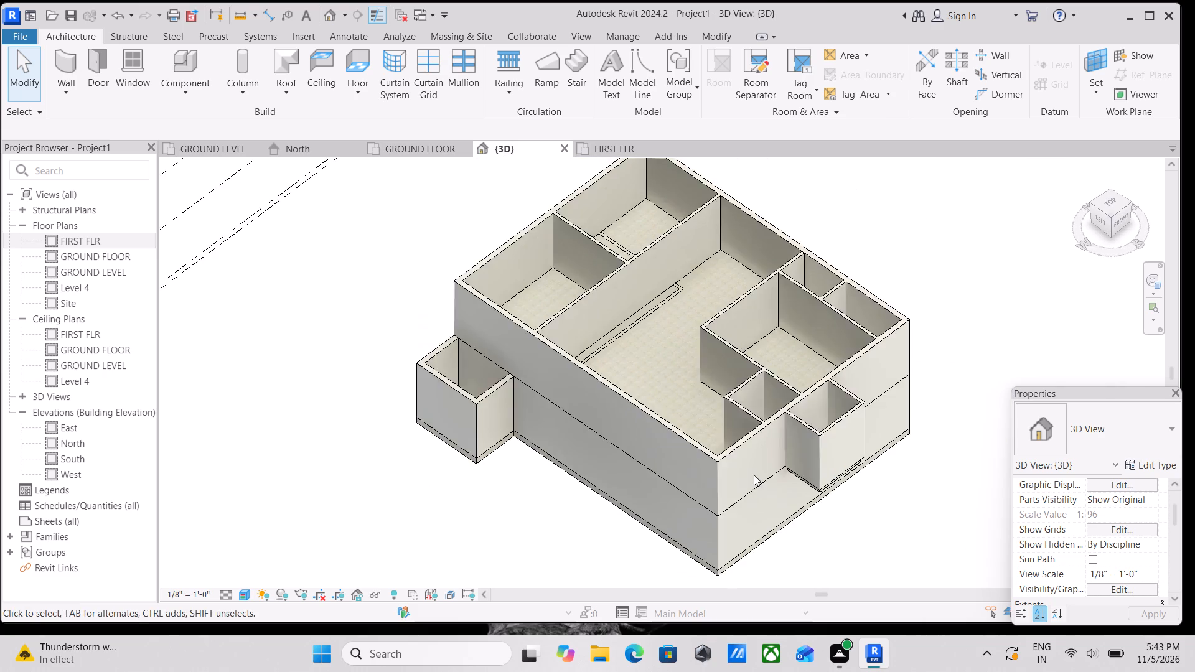
scroll(754, 475, up, 6)
scroll(567, 360, up, 5)
scroll(567, 360, down, 4)
scroll(658, 390, down, 4)
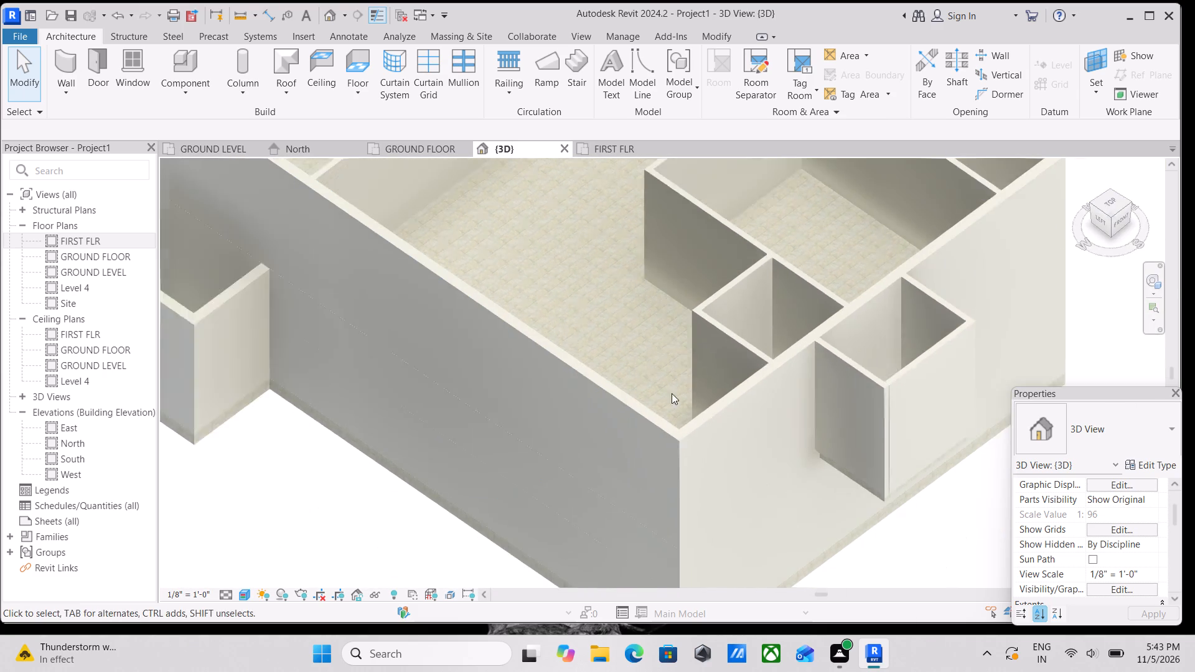
middle_drag(710, 404, 615, 425)
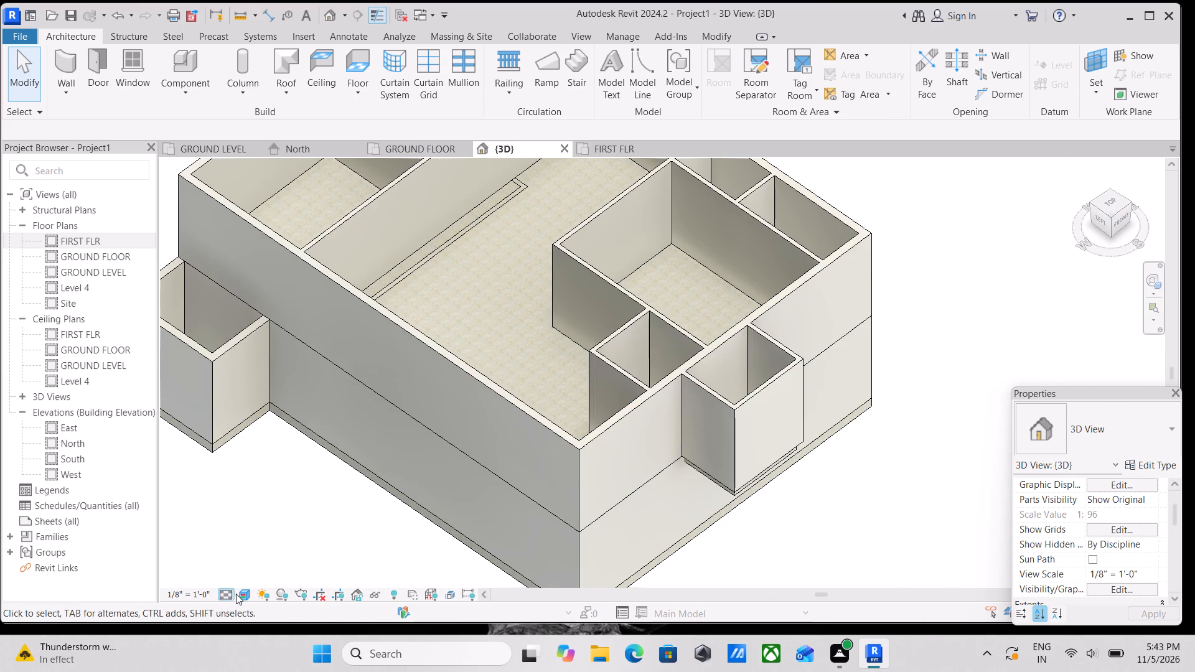
Set the 3D view back to the Shaded visual style and examine the house's outer walls.
click(237, 594)
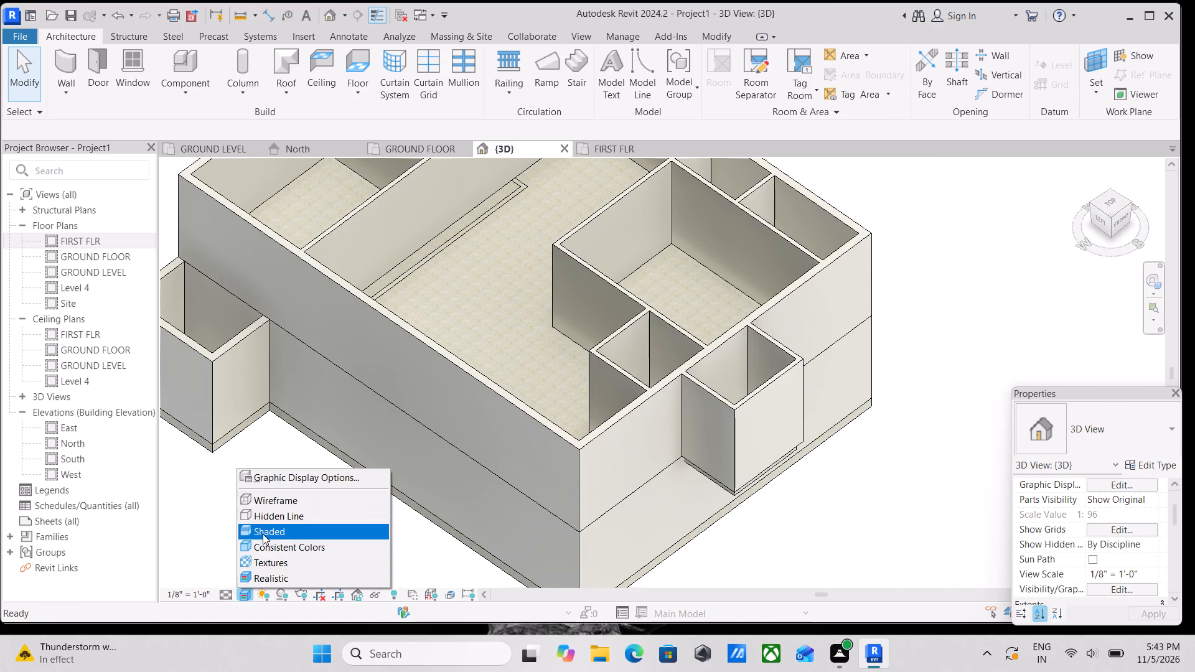
click(263, 534)
scroll(390, 492, down, 5)
middle_drag(501, 492, 389, 457)
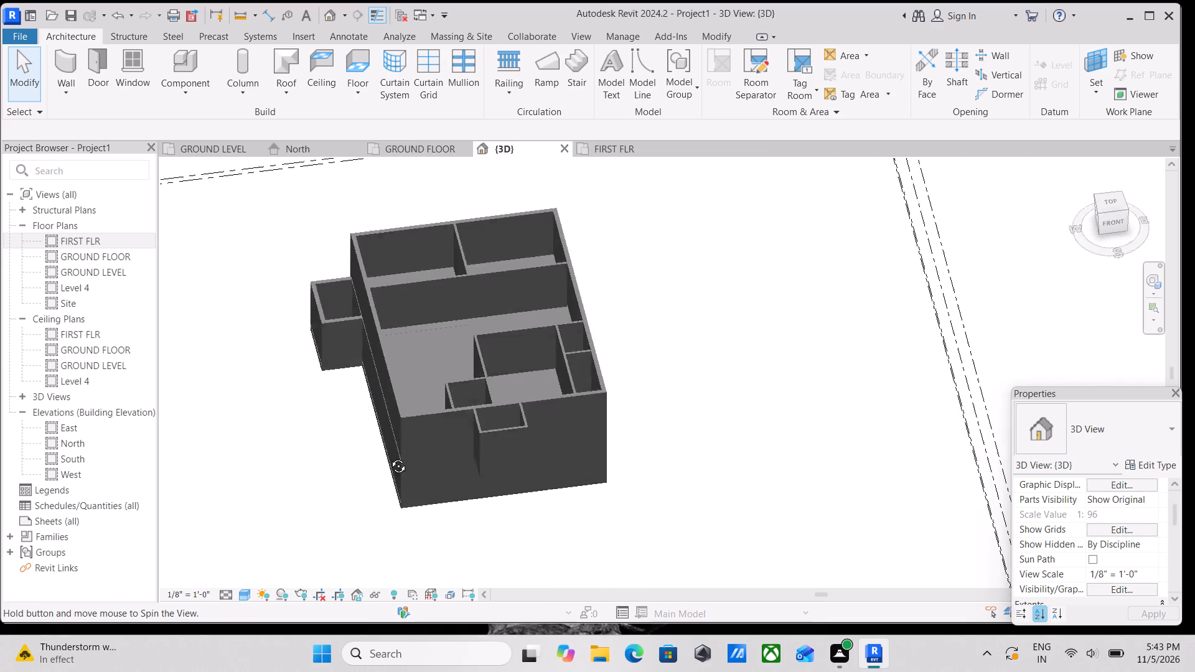
middle_drag(389, 457, 413, 371)
middle_drag(463, 439, 573, 410)
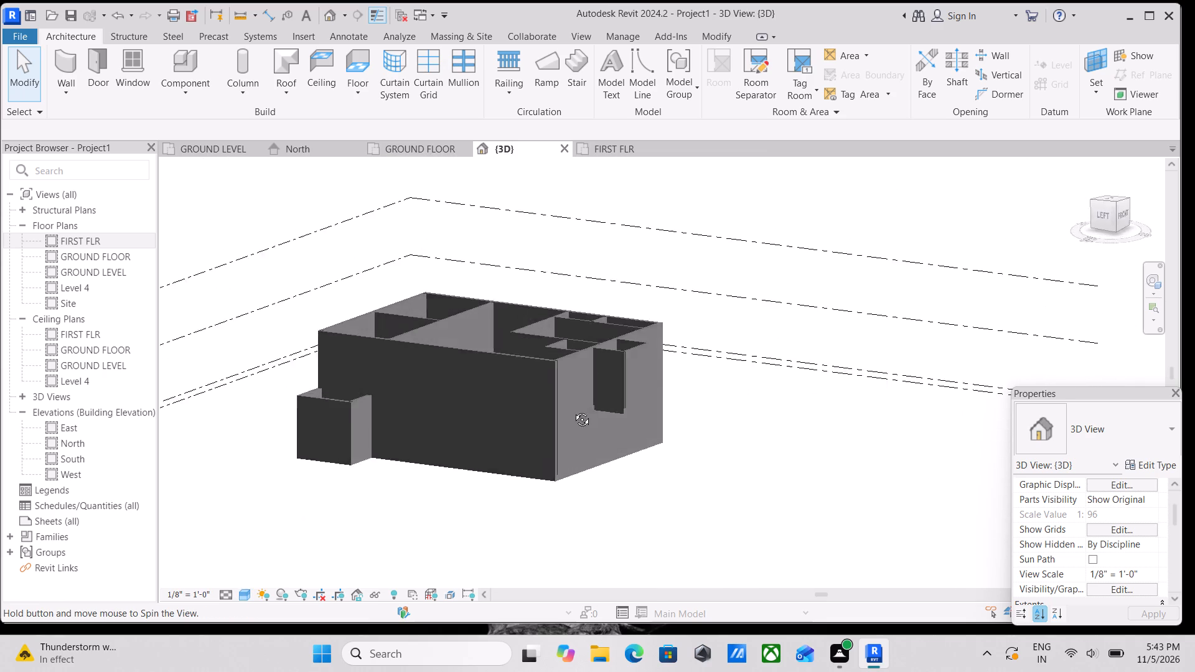
Examine the house from the front and from above in the 3D view alongside the GROUND FLOOR plan.
middle_drag(573, 410, 481, 483)
click(391, 142)
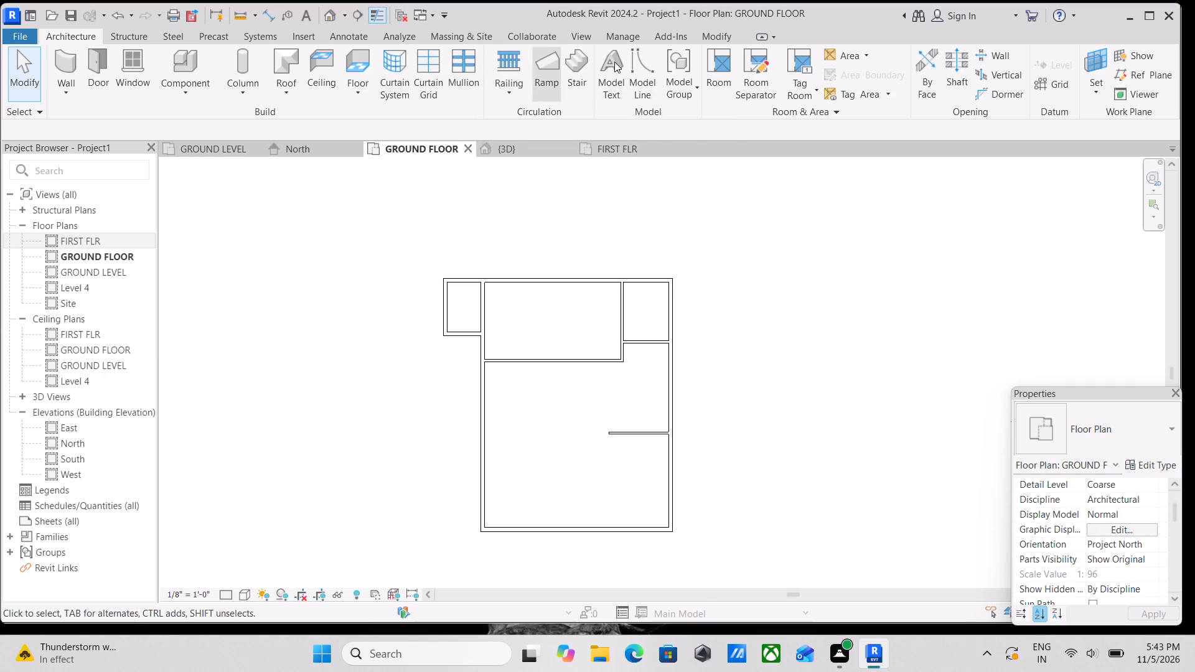
scroll(528, 334, up, 3)
middle_drag(523, 312, 500, 371)
middle_drag(523, 256, 505, 299)
click(617, 143)
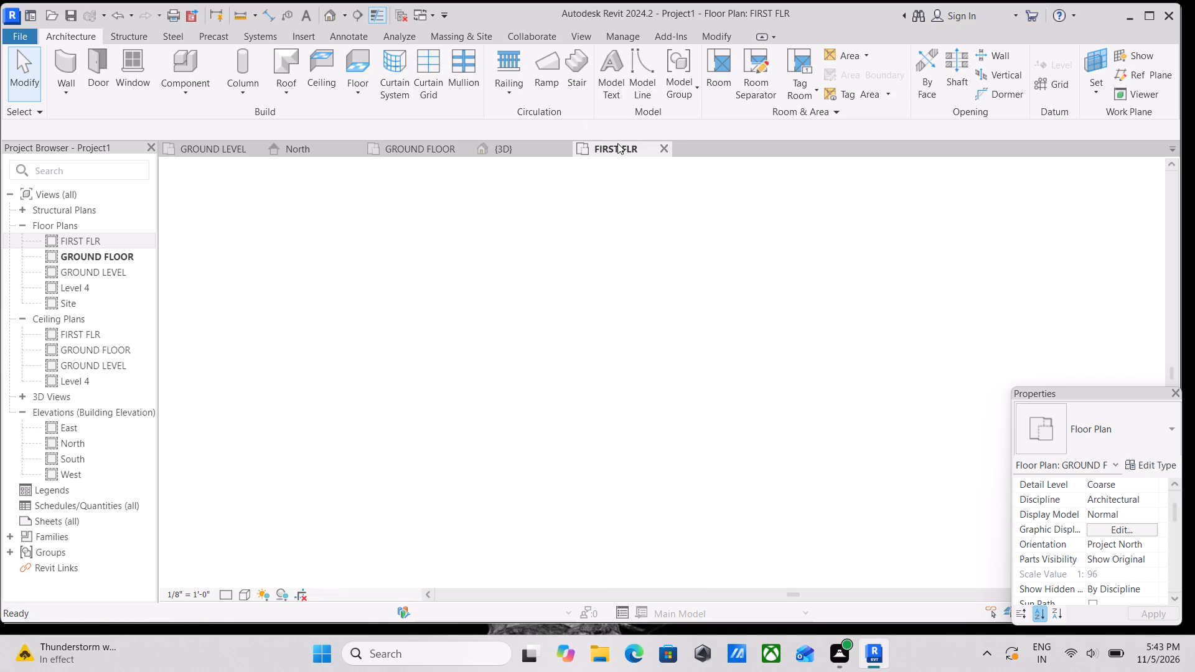
click(504, 143)
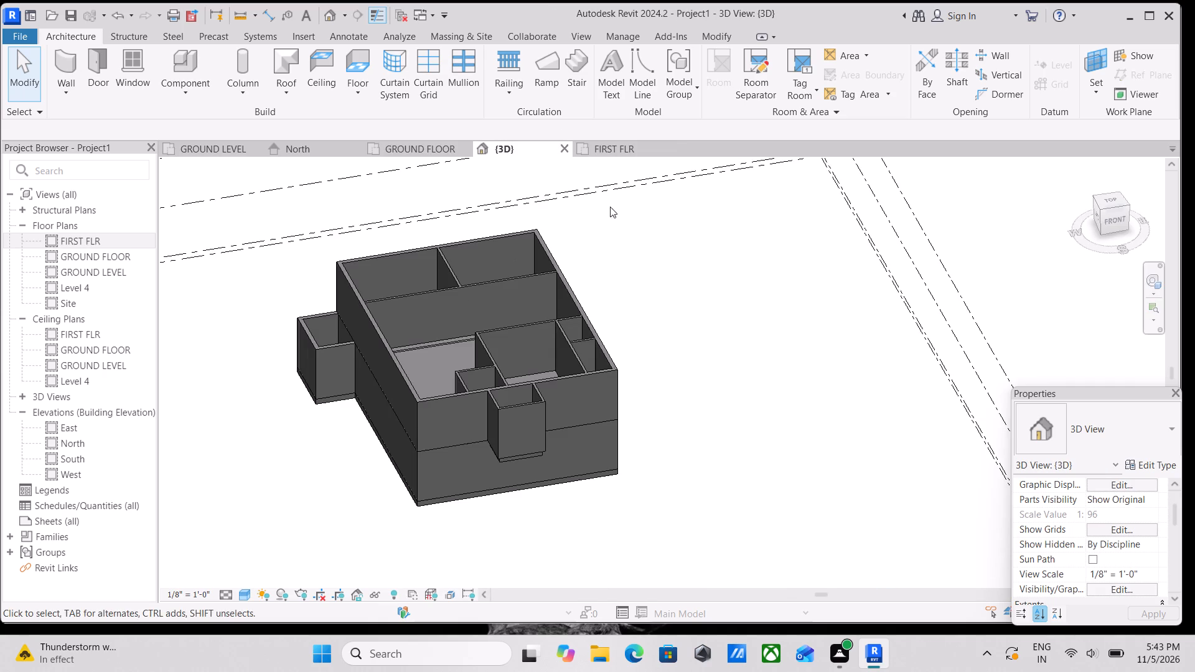
click(1108, 200)
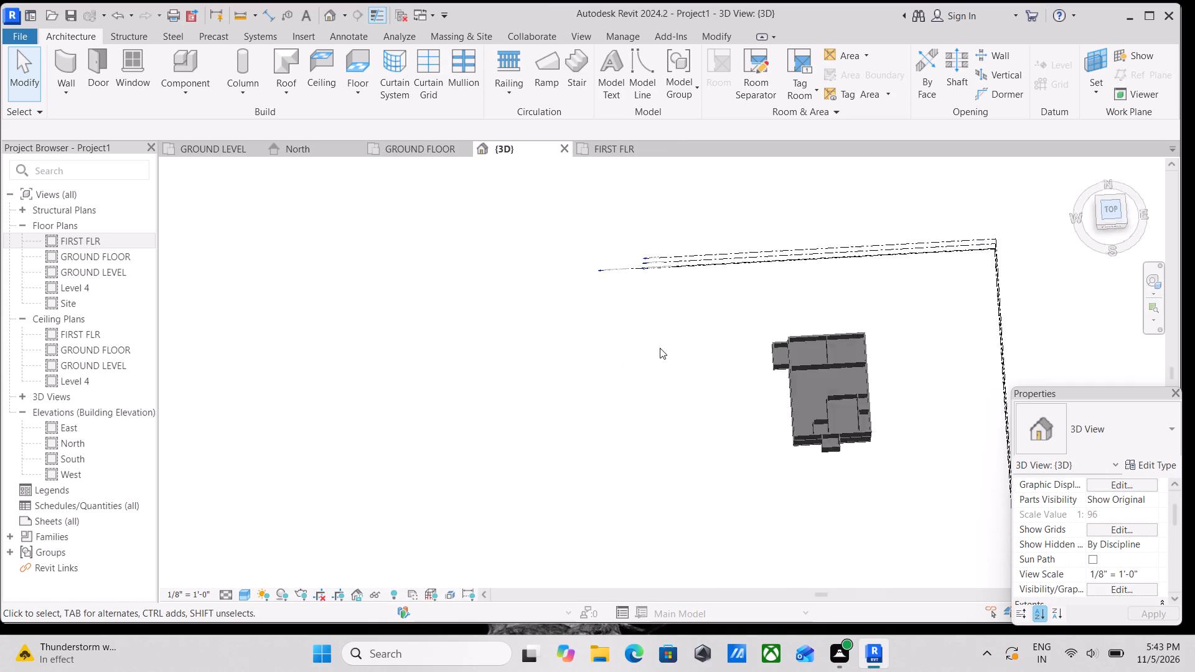
scroll(657, 348, up, 3)
scroll(477, 211, up, 1)
click(387, 147)
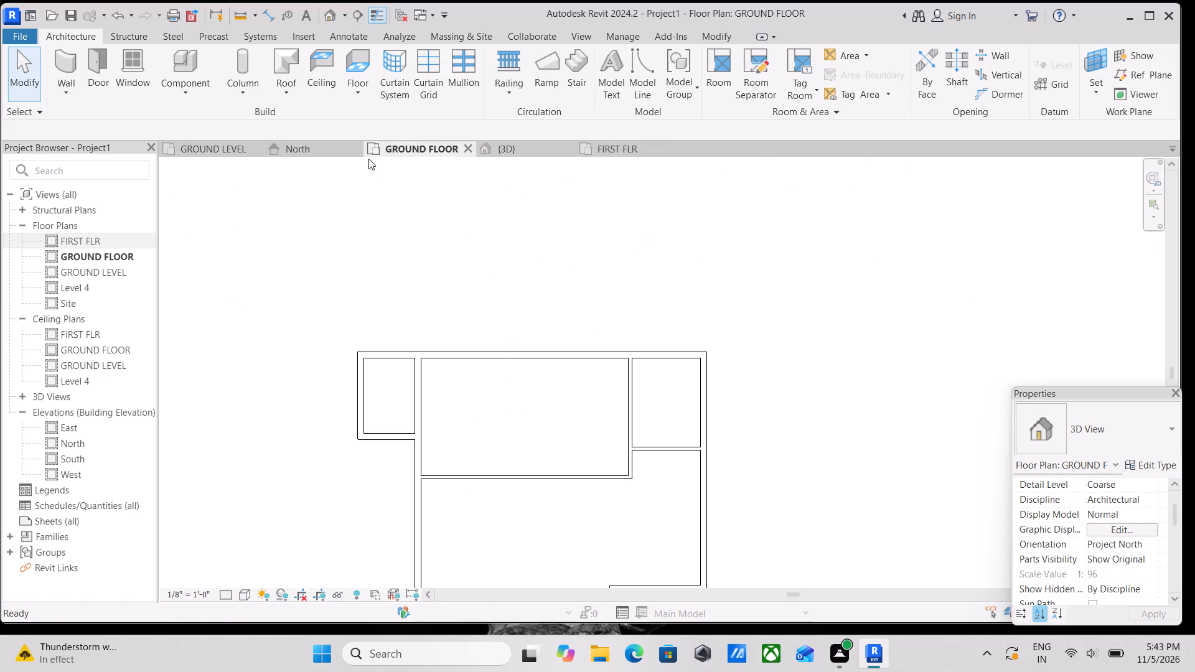
Examine the room layout and partitions in the GROUND LEVEL floor plan.
click(284, 150)
click(213, 148)
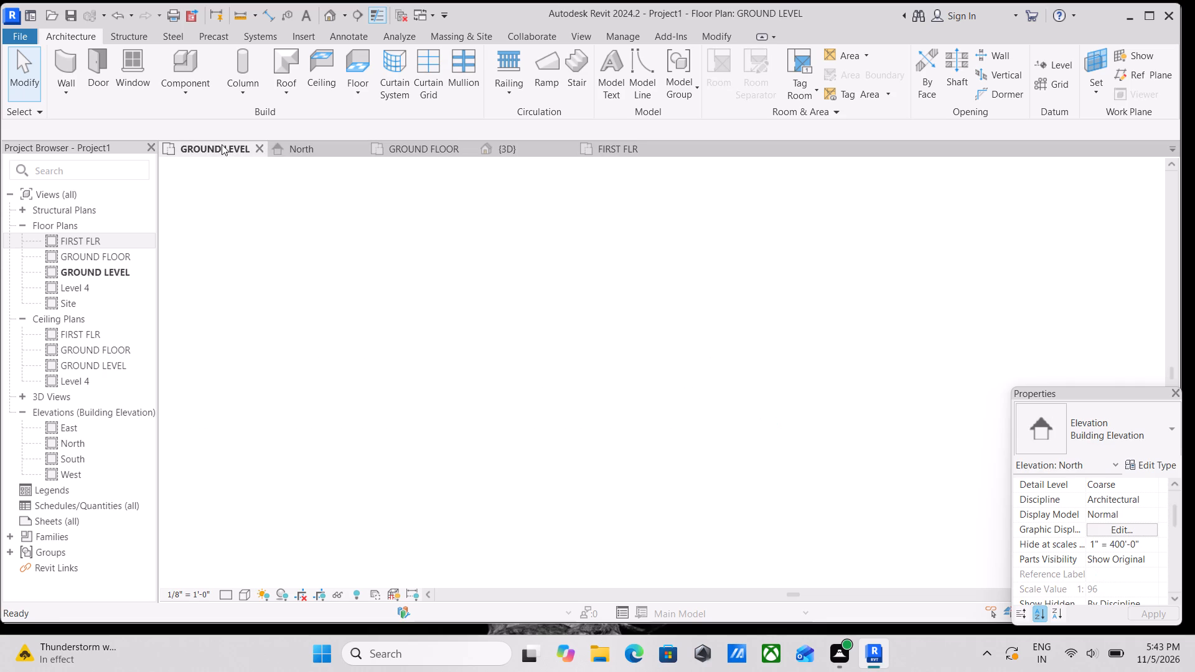
scroll(690, 370, up, 3)
middle_drag(696, 372, 446, 391)
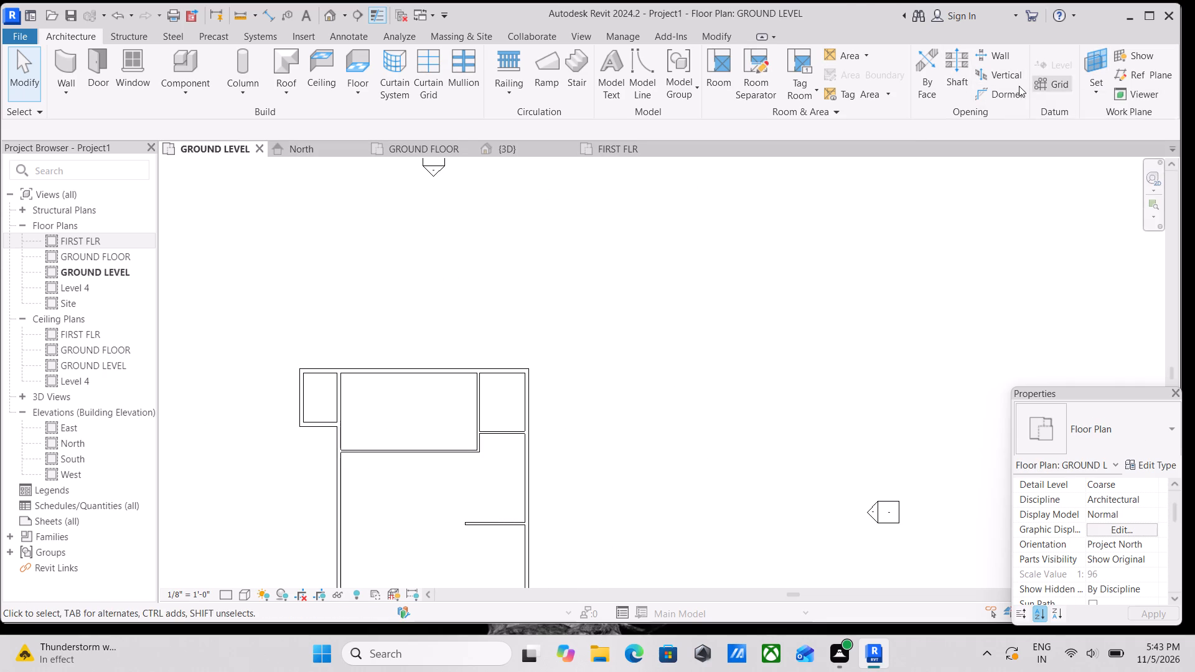
middle_drag(357, 431, 454, 387)
scroll(451, 274, up, 3)
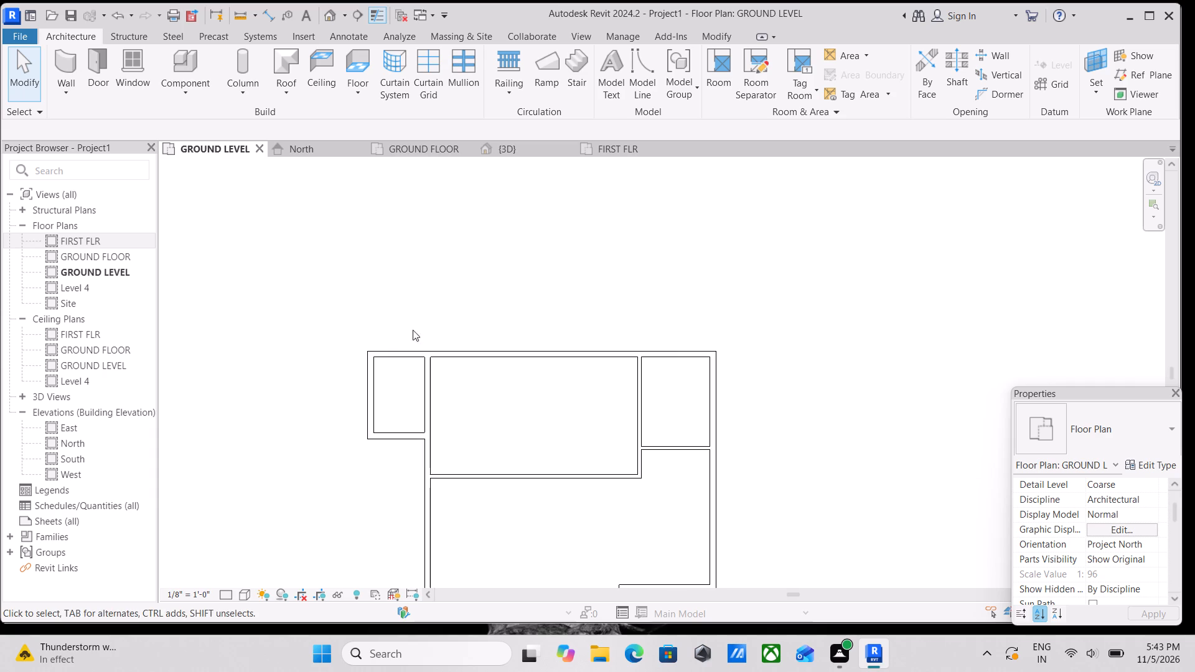
scroll(396, 341, up, 2)
scroll(489, 283, down, 1)
middle_drag(489, 283, 490, 321)
scroll(490, 321, up, 1)
scroll(484, 317, down, 2)
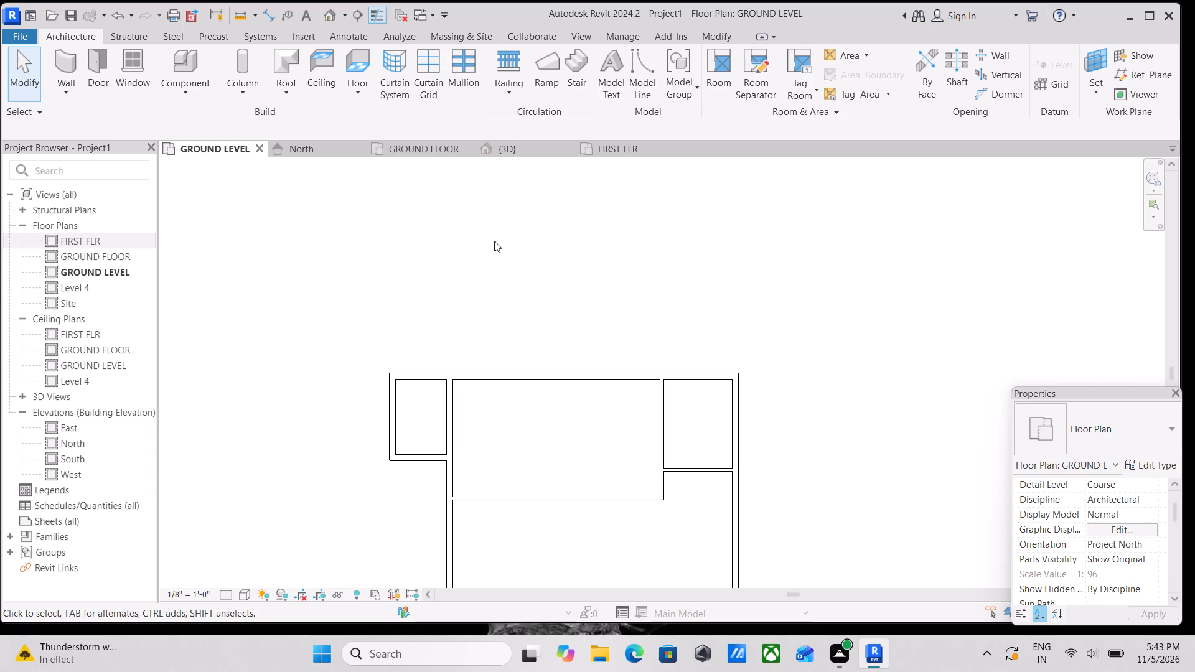
scroll(472, 402, down, 2)
middle_drag(472, 402, 482, 334)
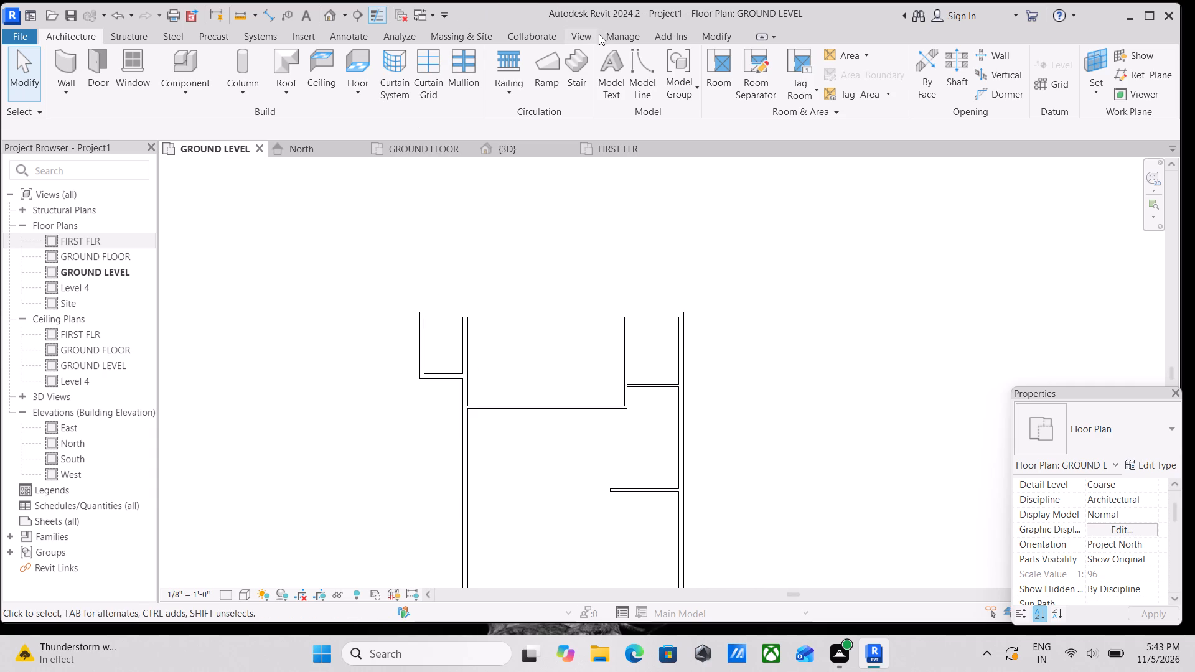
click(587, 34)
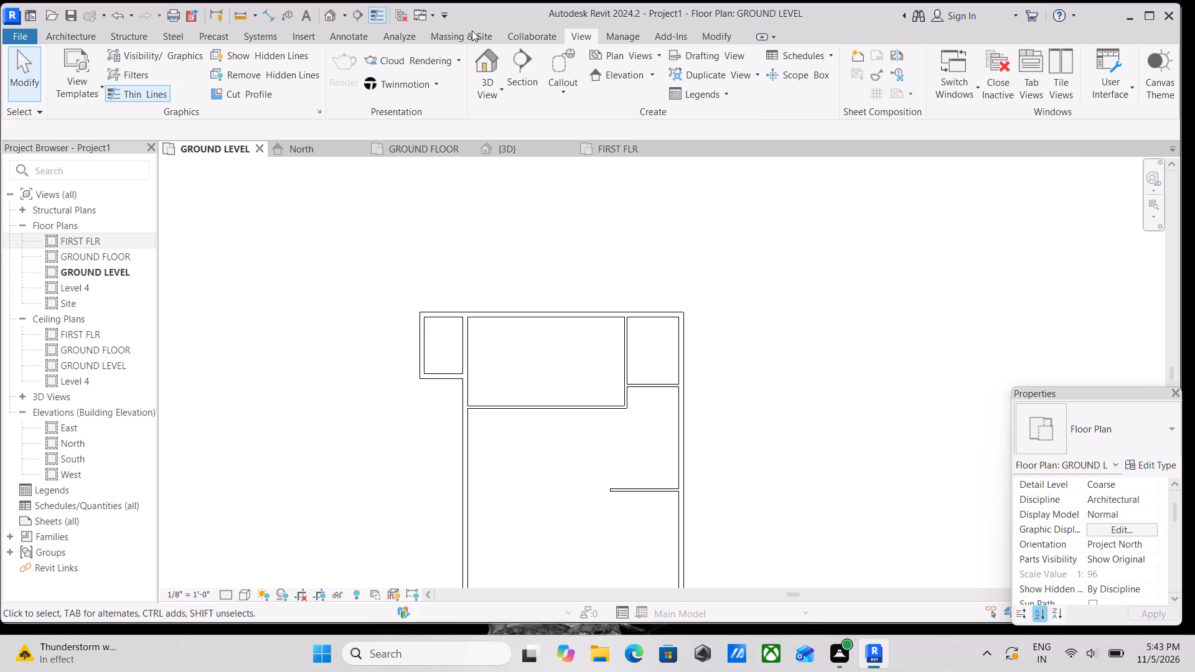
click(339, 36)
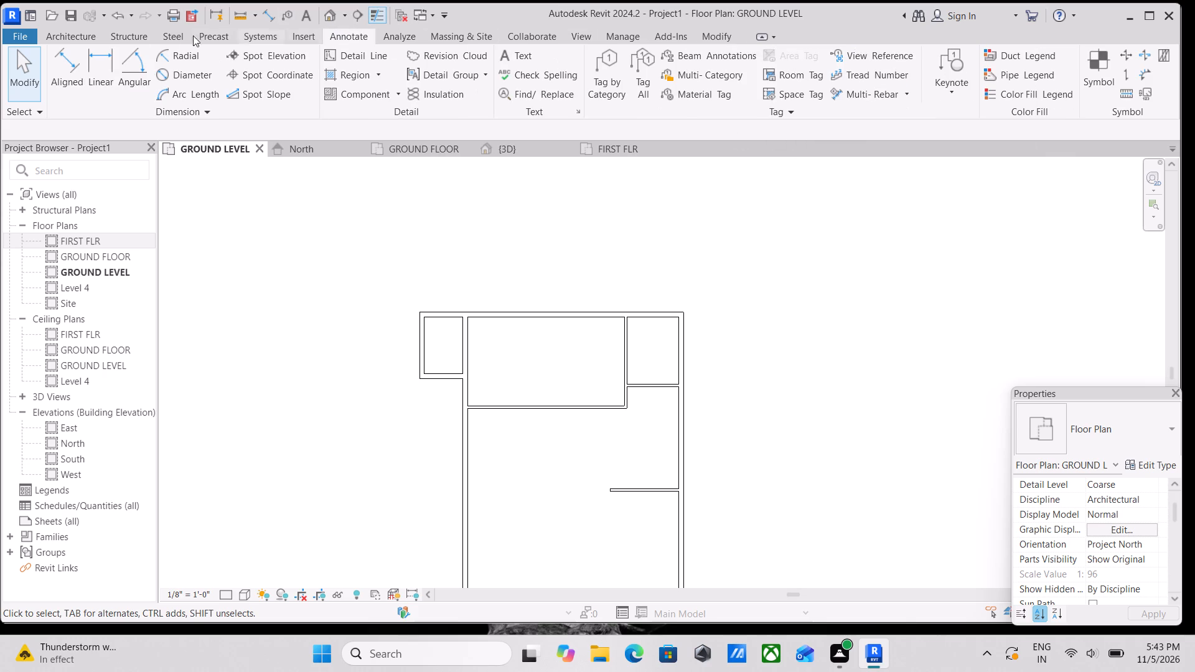
Draw a room separation line about 23'-1 1/2" long from the short partition's lower free corner straight to the west exterior wall.
click(49, 33)
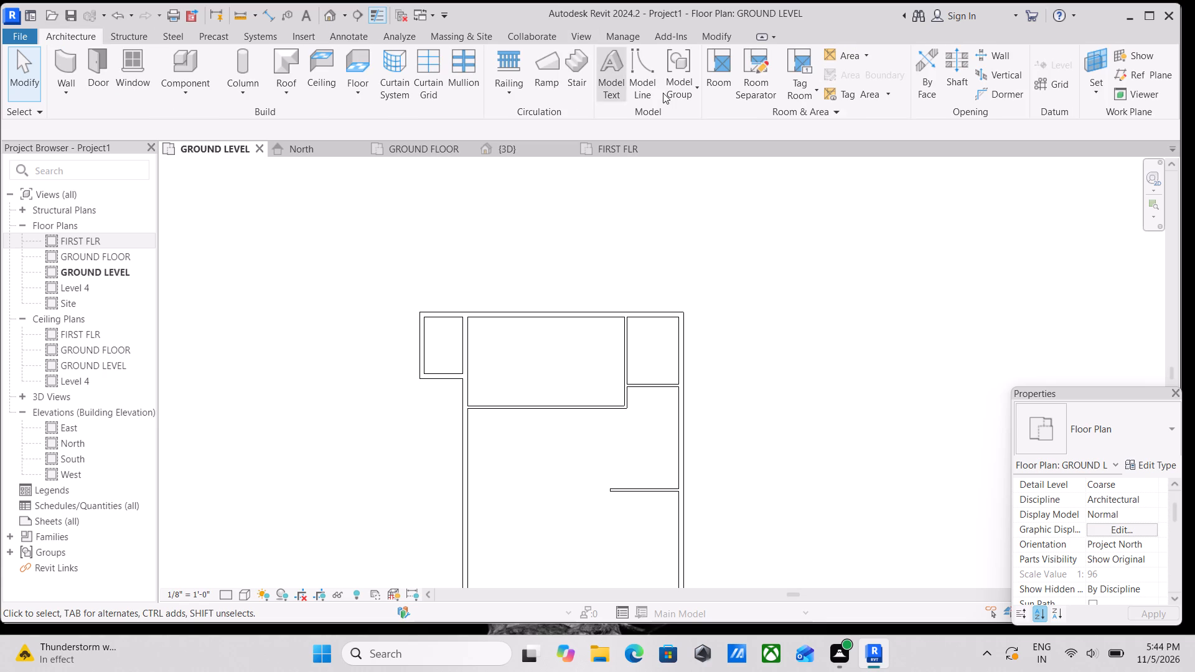
click(754, 87)
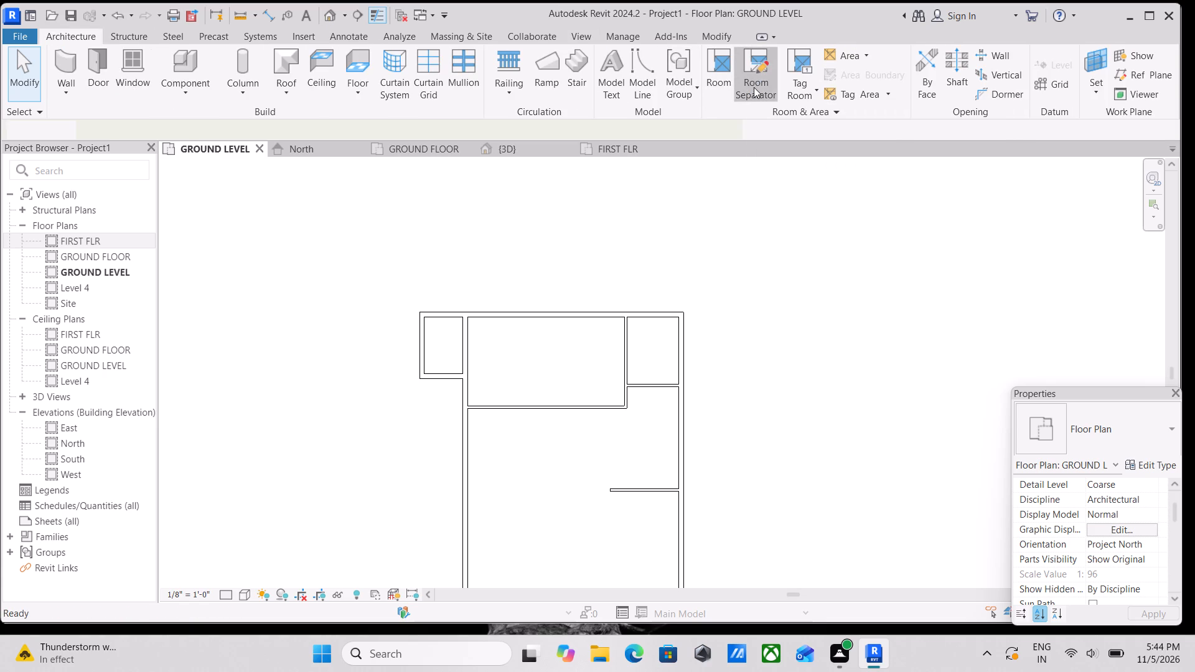
scroll(583, 451, up, 1)
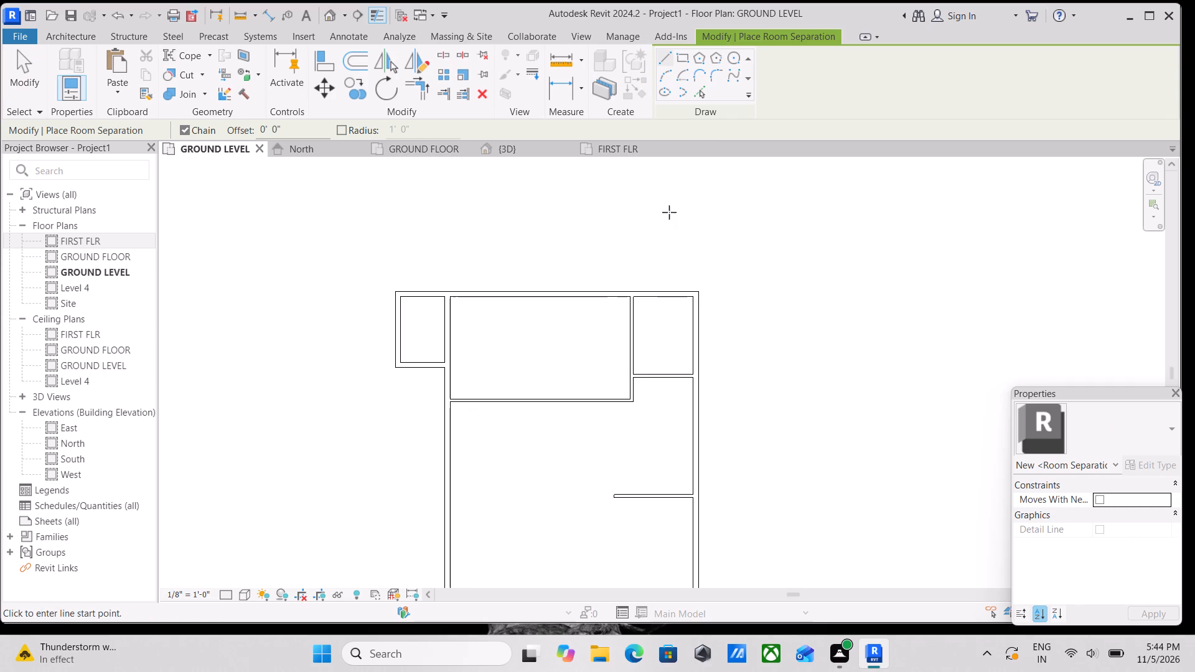
scroll(593, 506, up, 12)
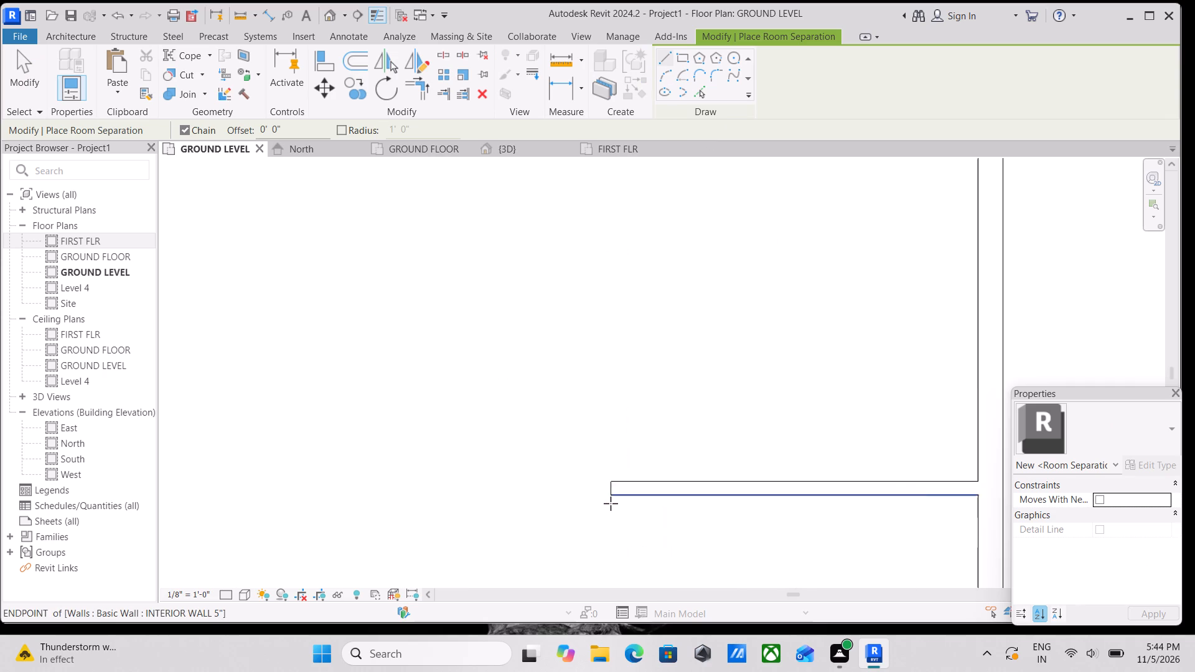
scroll(611, 503, up, 1)
click(609, 490)
middle_drag(161, 430, 669, 412)
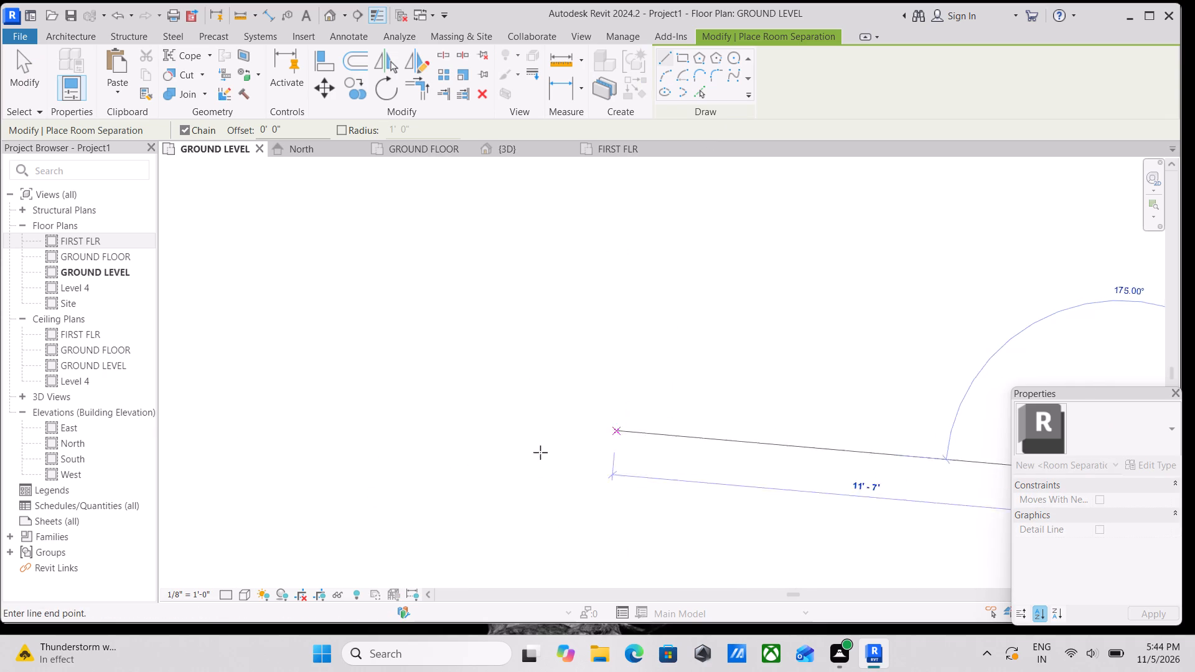
scroll(532, 469, down, 5)
middle_drag(533, 466, 765, 348)
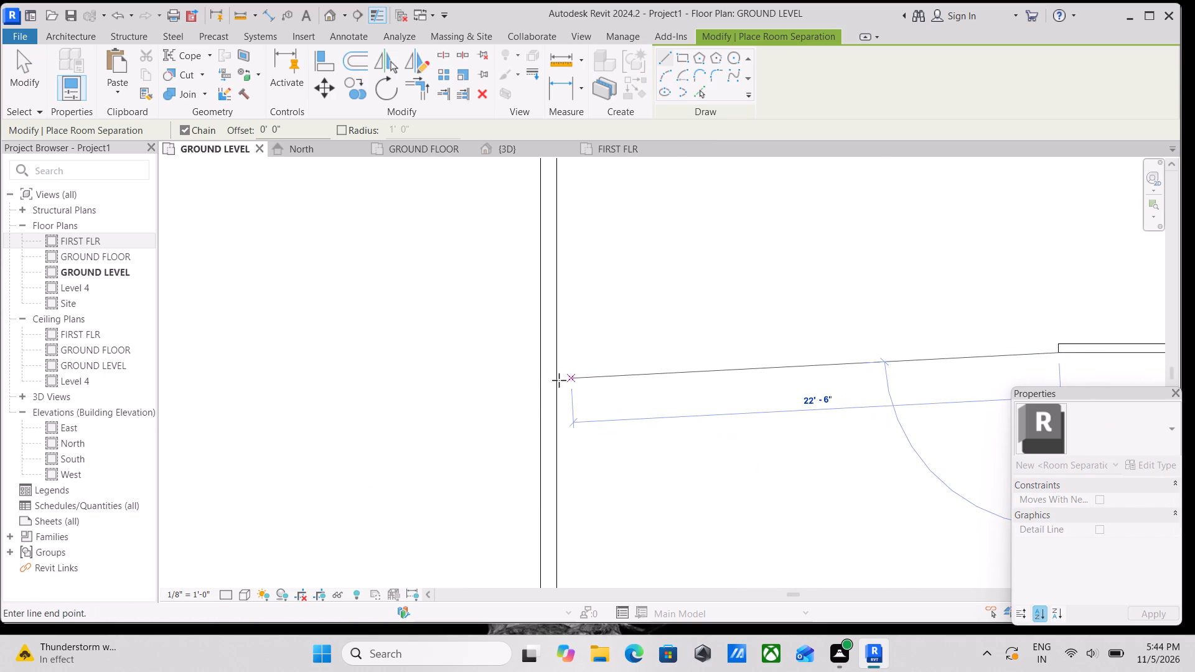
click(555, 349)
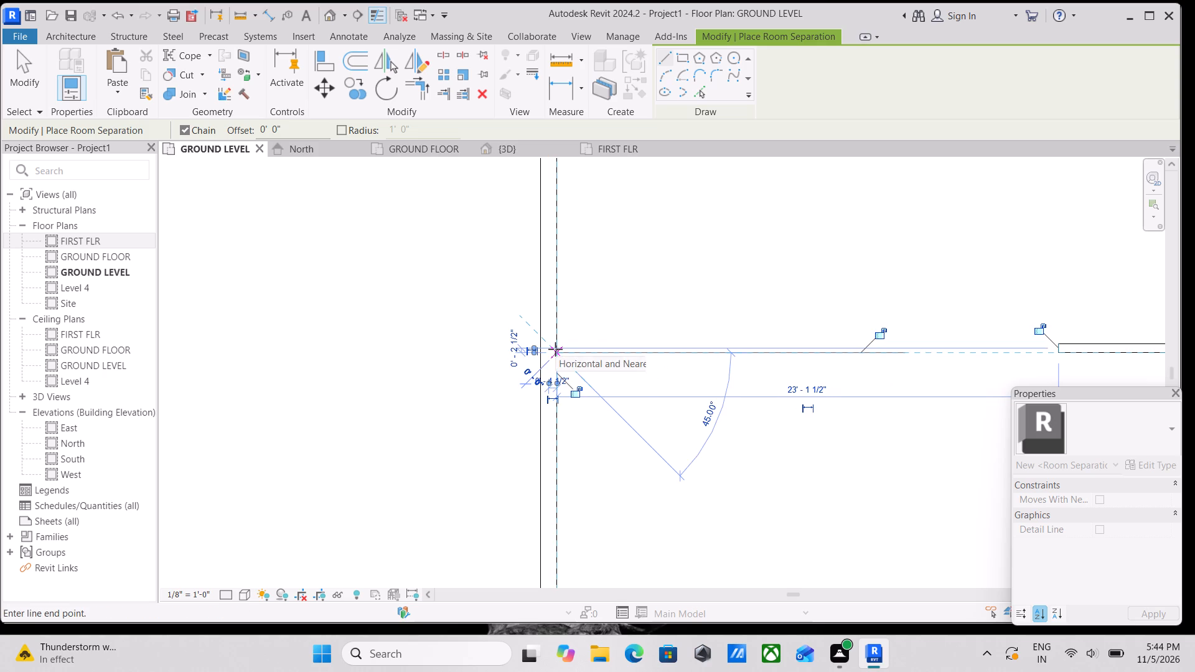
key(Escape)
scroll(589, 333, down, 4)
key(Escape)
scroll(622, 329, down, 4)
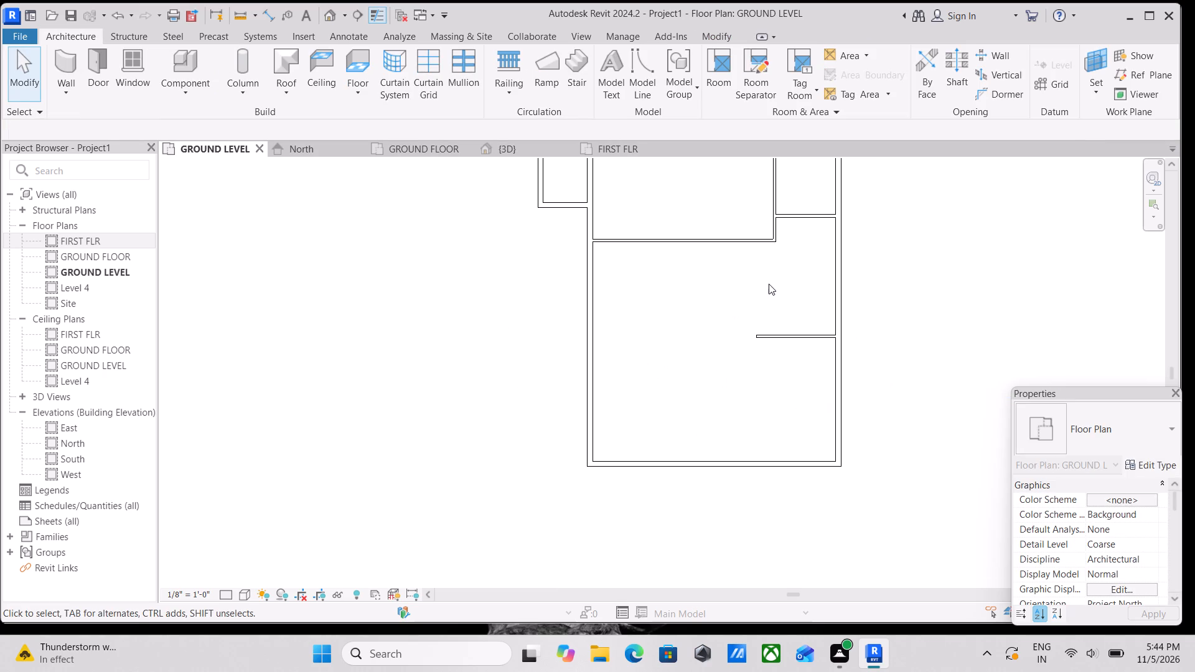
Draw a second room separation line, about 23'-1" long, from the middle of the short partition's free end to the west exterior wall.
click(747, 72)
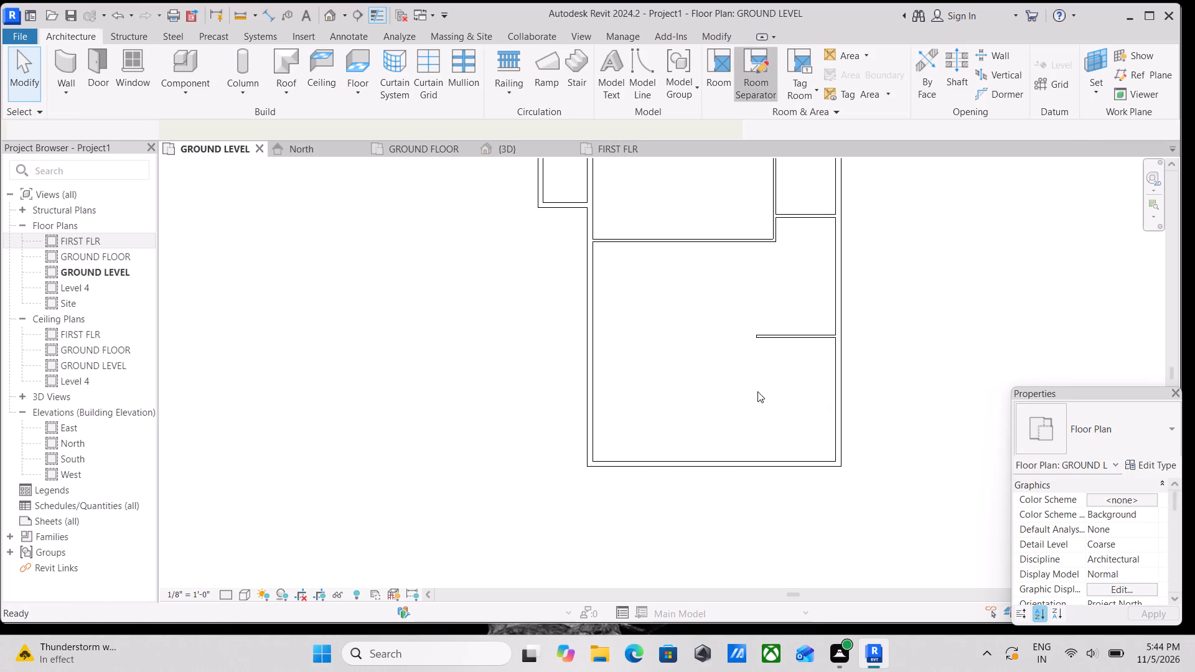
scroll(785, 355, up, 3)
scroll(751, 318, up, 8)
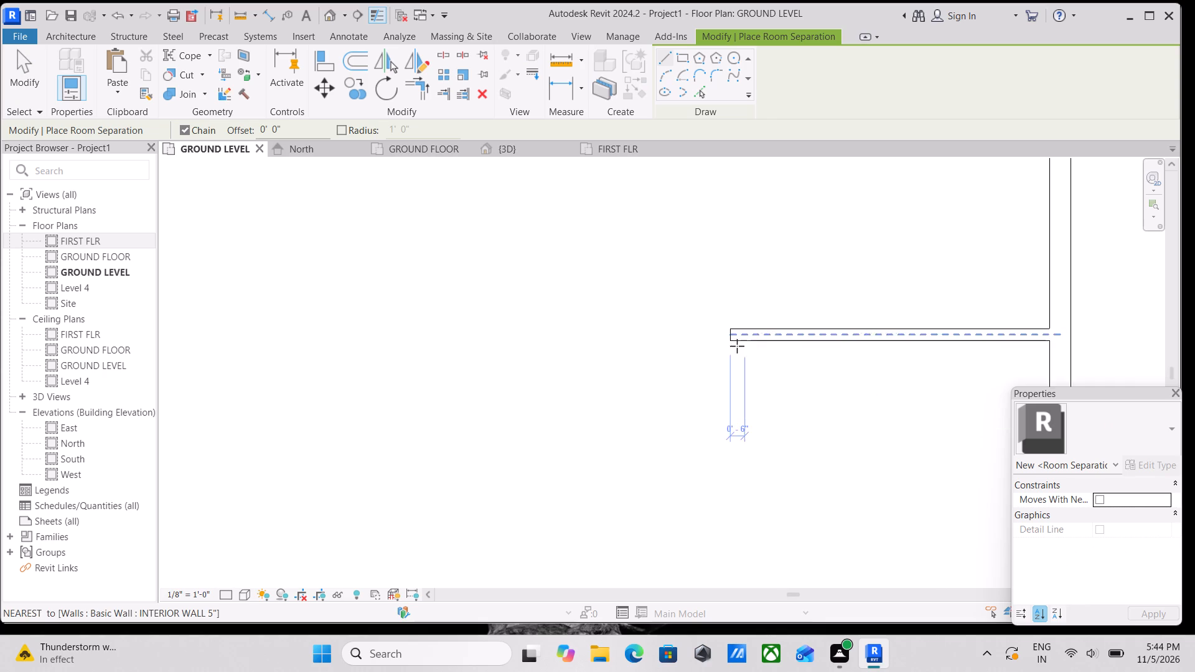
click(723, 332)
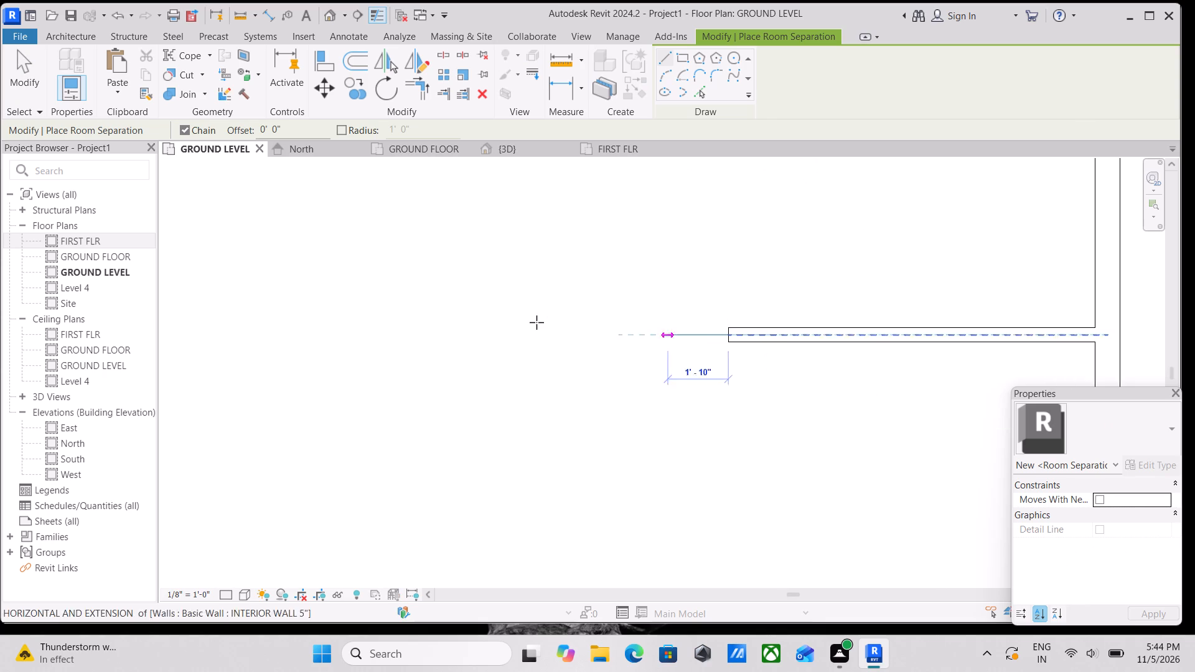
middle_drag(532, 322, 821, 322)
middle_drag(451, 330, 545, 325)
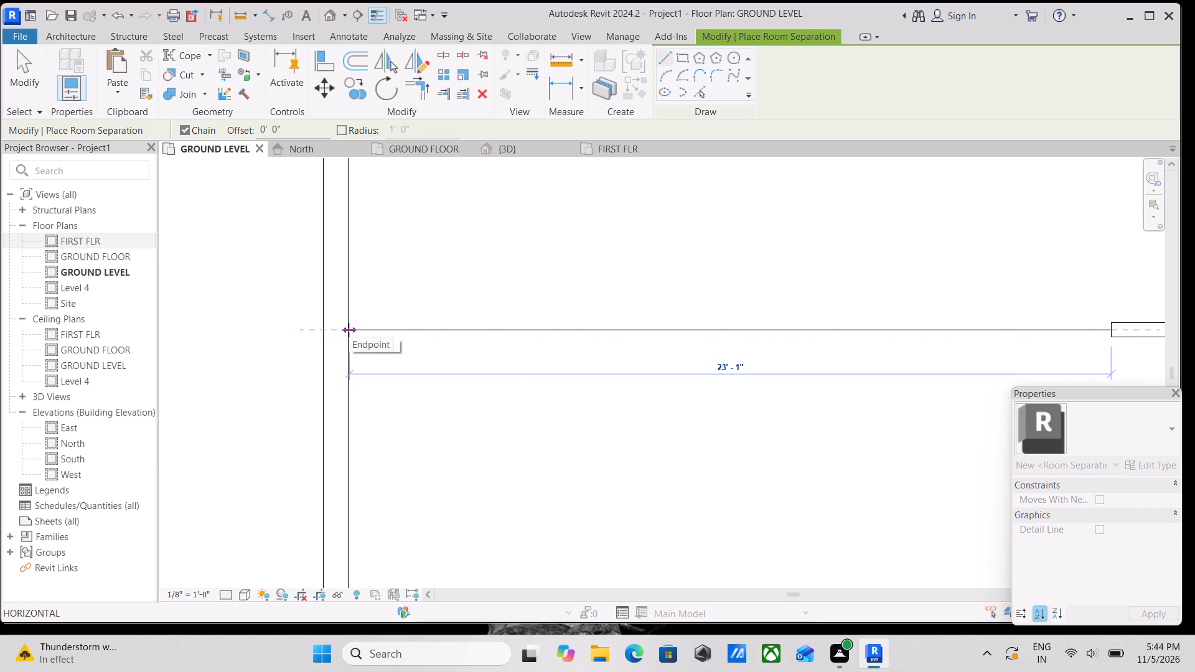
click(349, 330)
key(Escape)
key(Escape)
scroll(532, 312, down, 1)
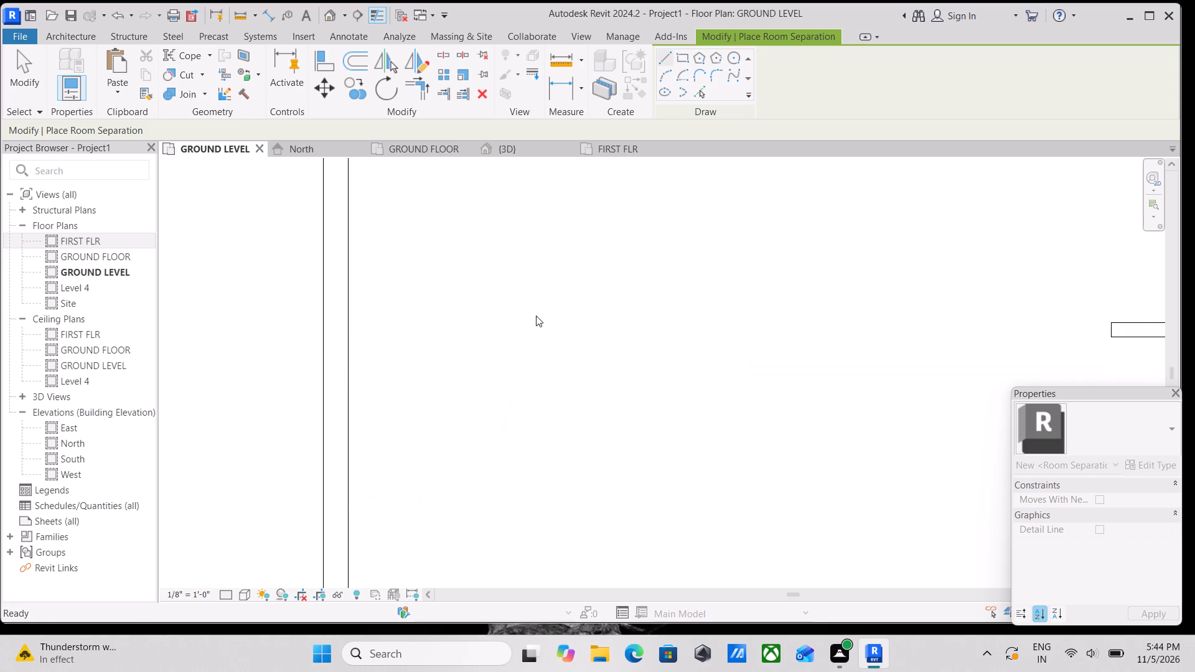
scroll(536, 315, down, 2)
middle_drag(893, 333, 823, 377)
scroll(822, 377, up, 1)
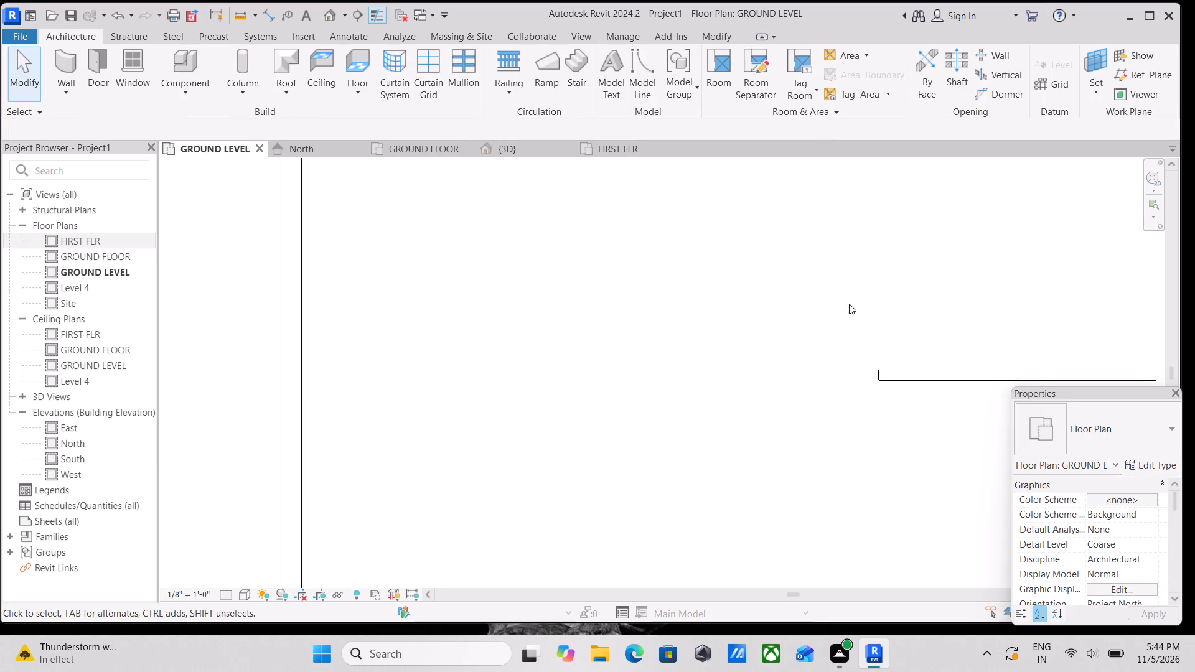
Draw another room separation line along the same path, from the short partition's free end to the west exterior wall's inner face.
click(755, 85)
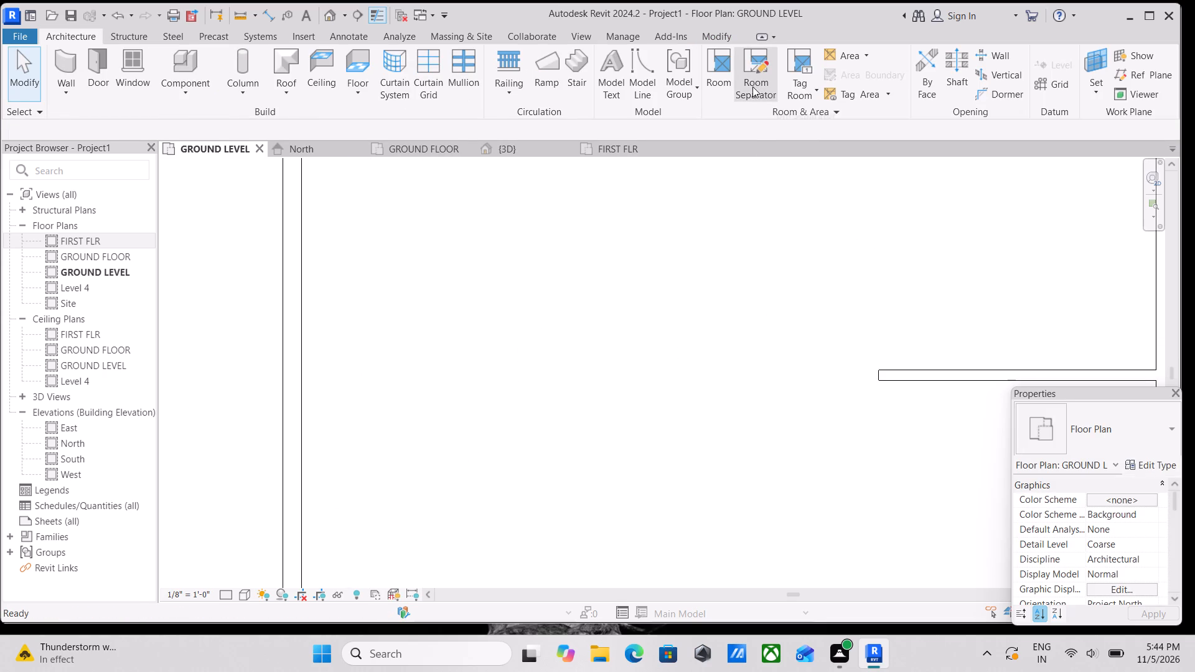
scroll(881, 380, up, 2)
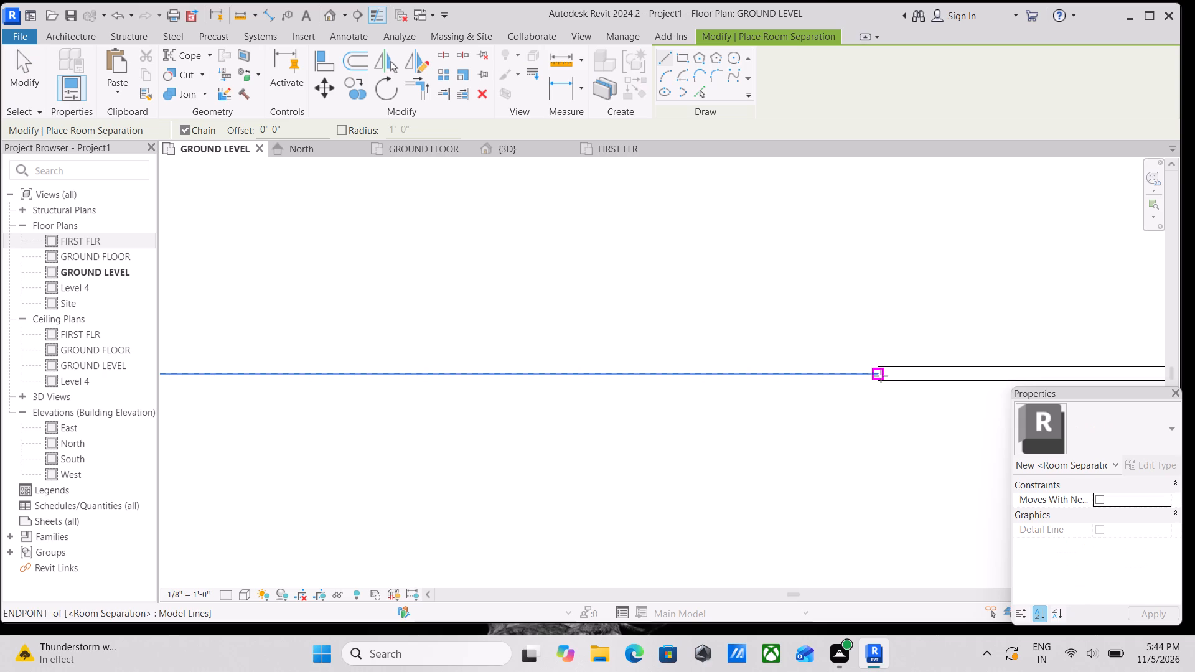
click(881, 376)
middle_drag(526, 357, 878, 345)
scroll(570, 353, down, 1)
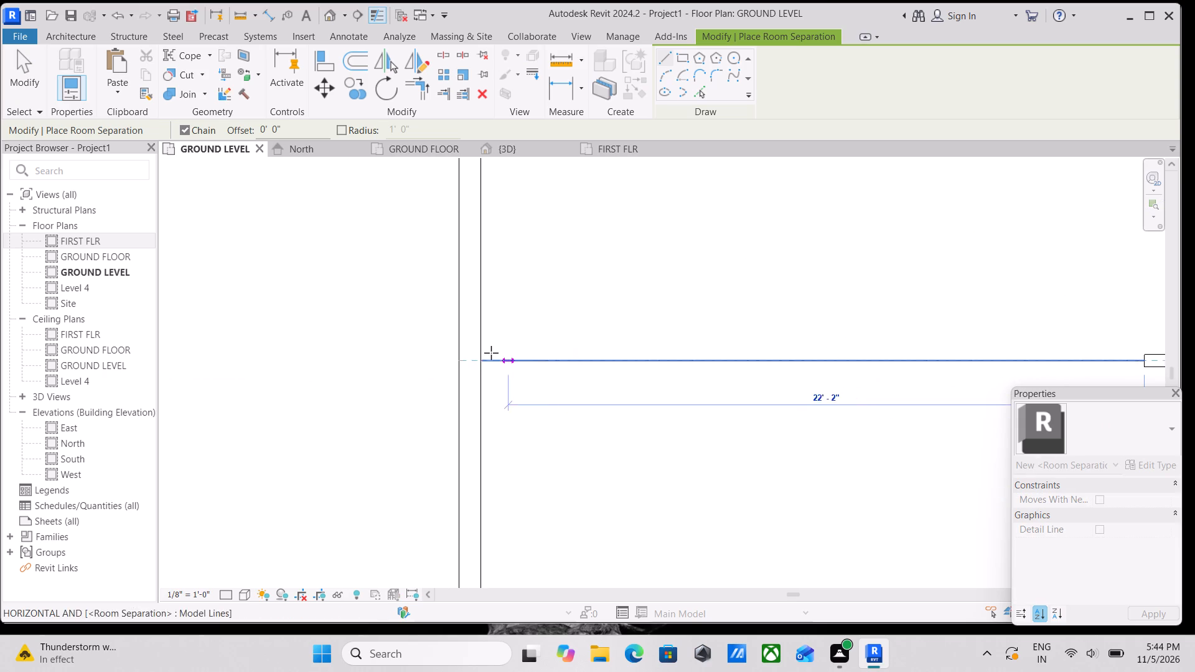
click(482, 363)
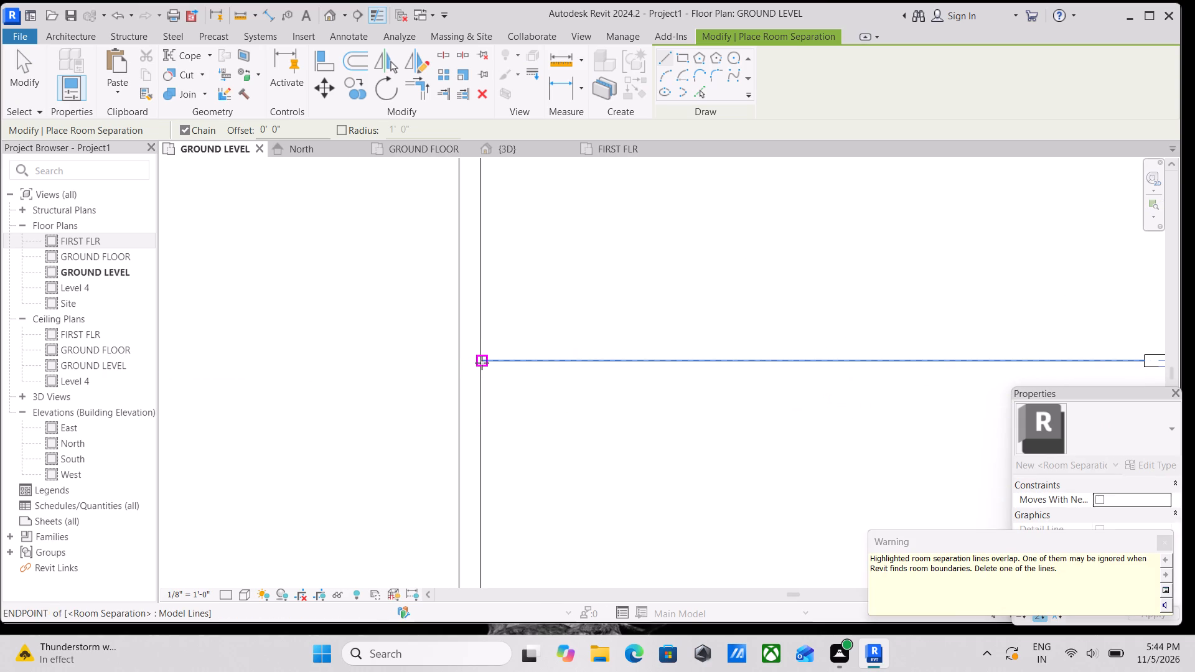
scroll(482, 363, down, 4)
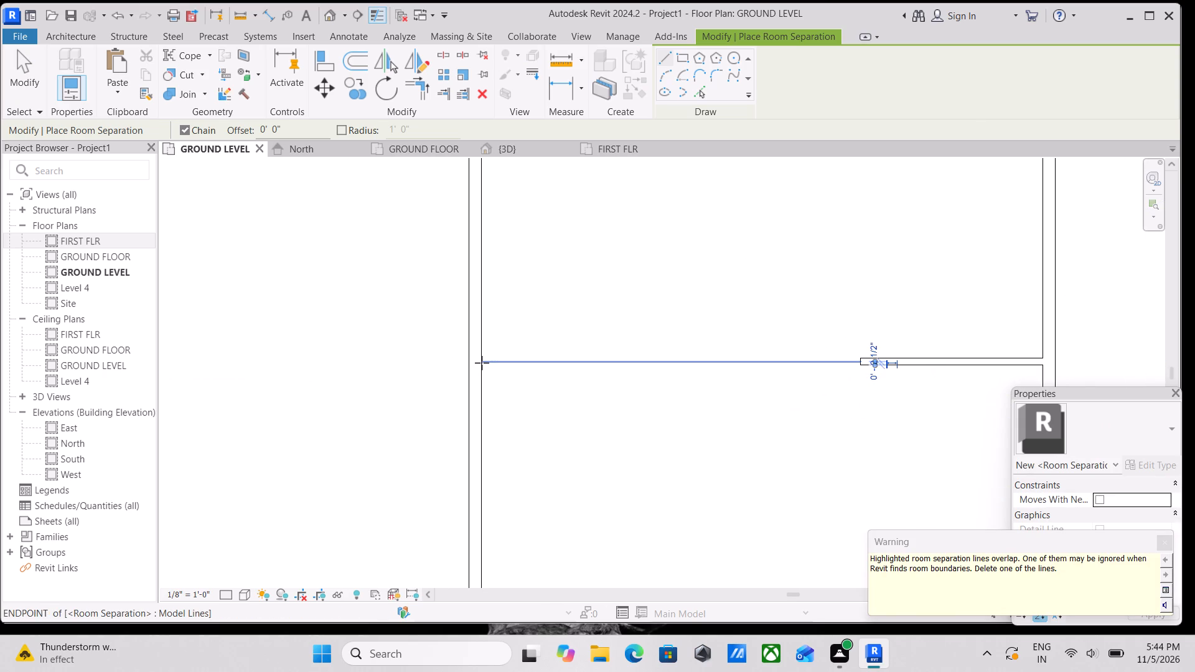
key(Escape)
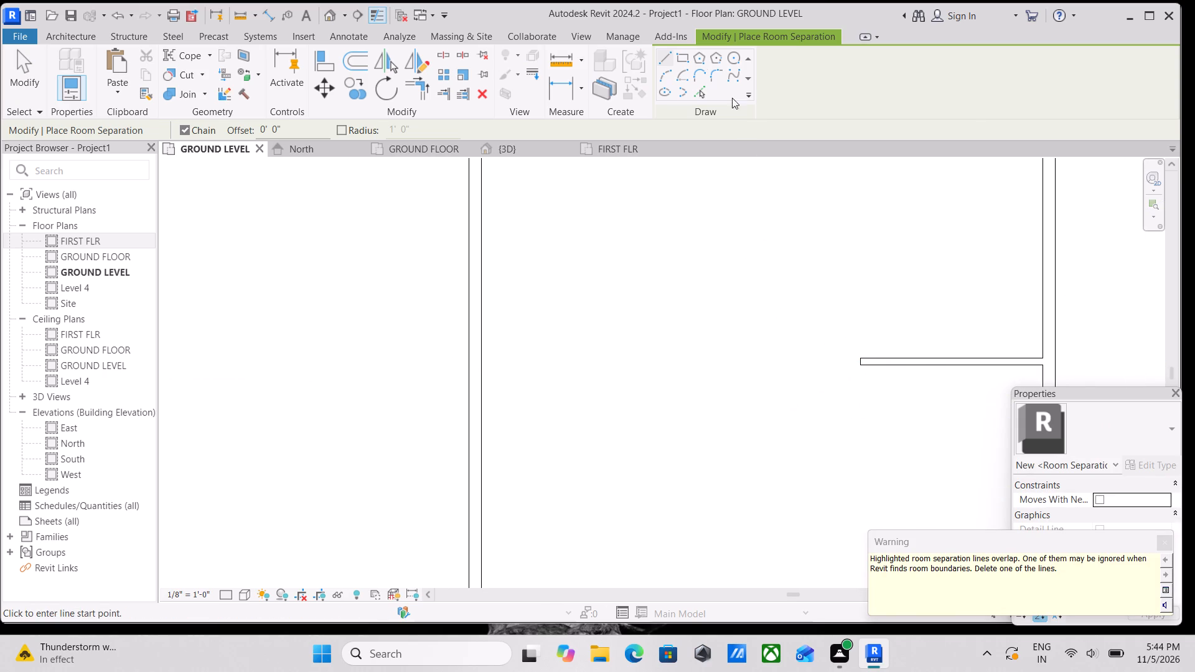
Draw a vertical room separation line about 13'-6" long from the short partition's free end up to the partition north of the open area.
scroll(686, 393, down, 2)
middle_drag(685, 394, 614, 466)
scroll(695, 457, down, 2)
middle_drag(695, 457, 688, 469)
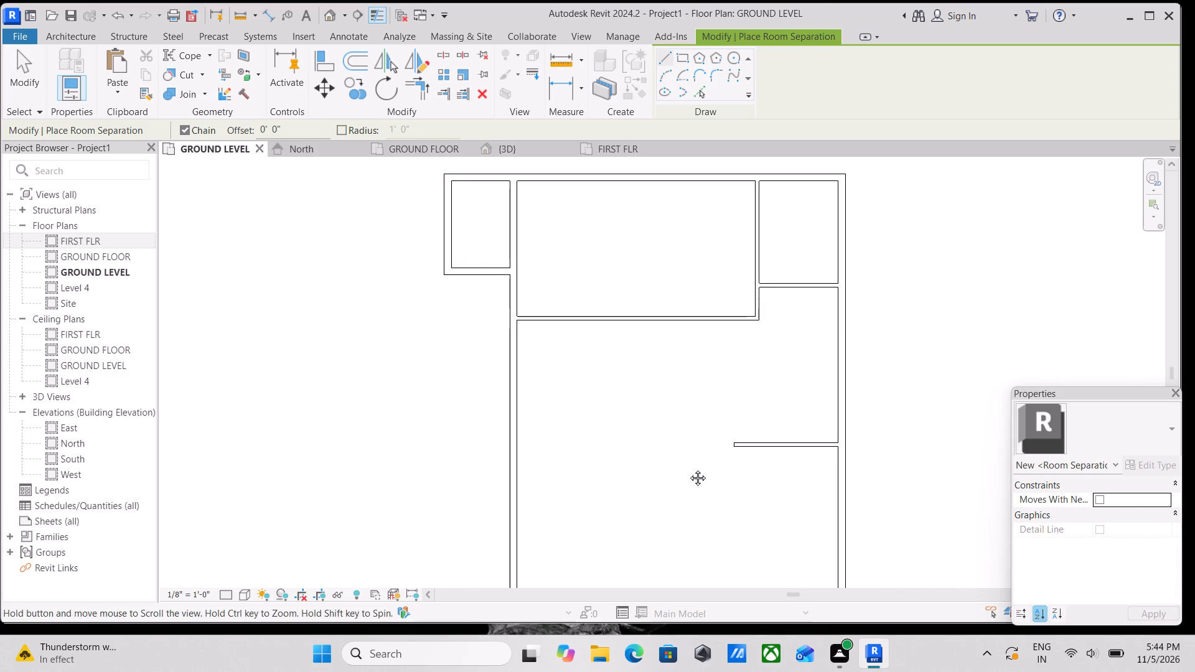
middle_drag(688, 469, 677, 478)
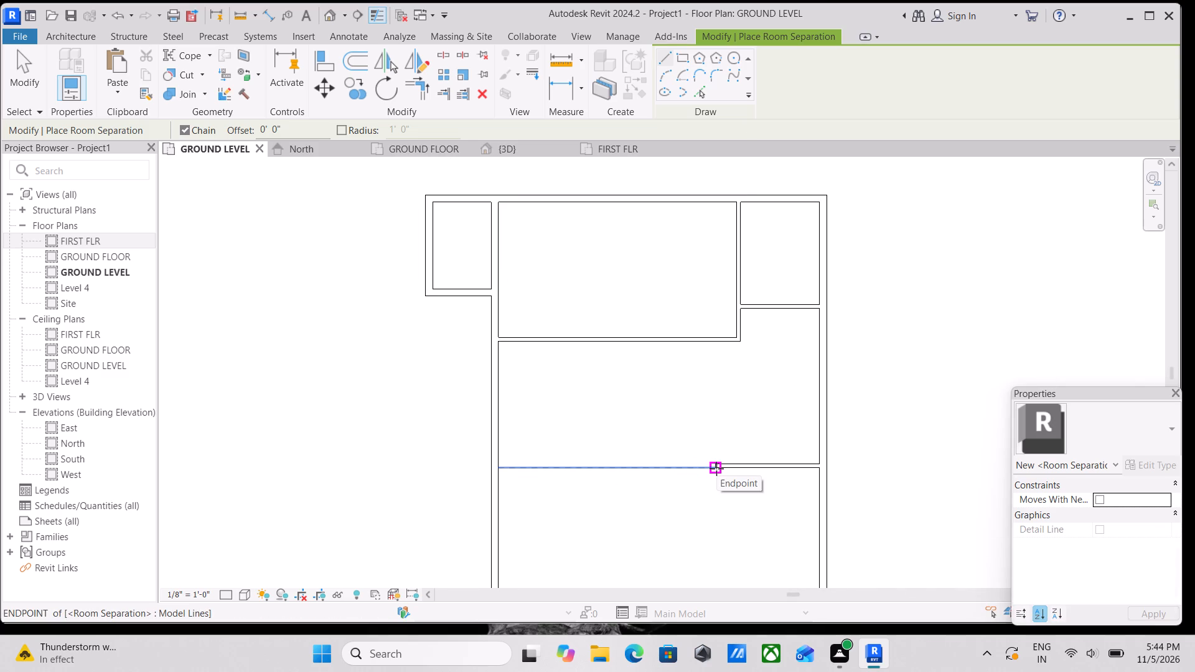
click(716, 469)
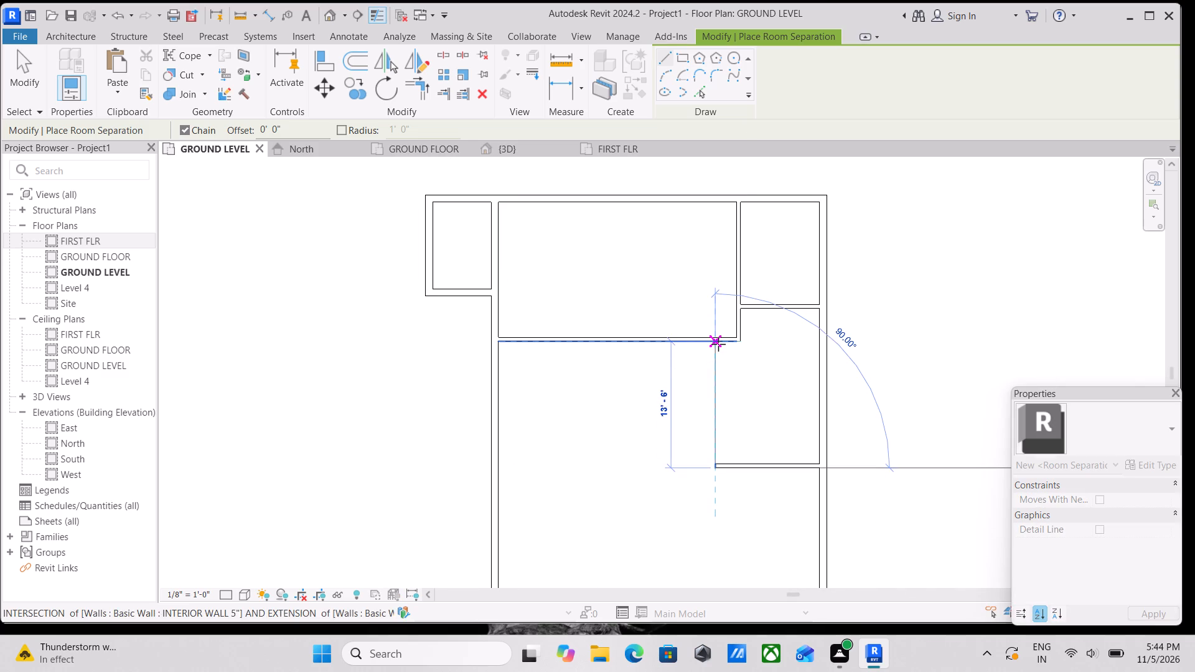
click(718, 344)
key(Escape)
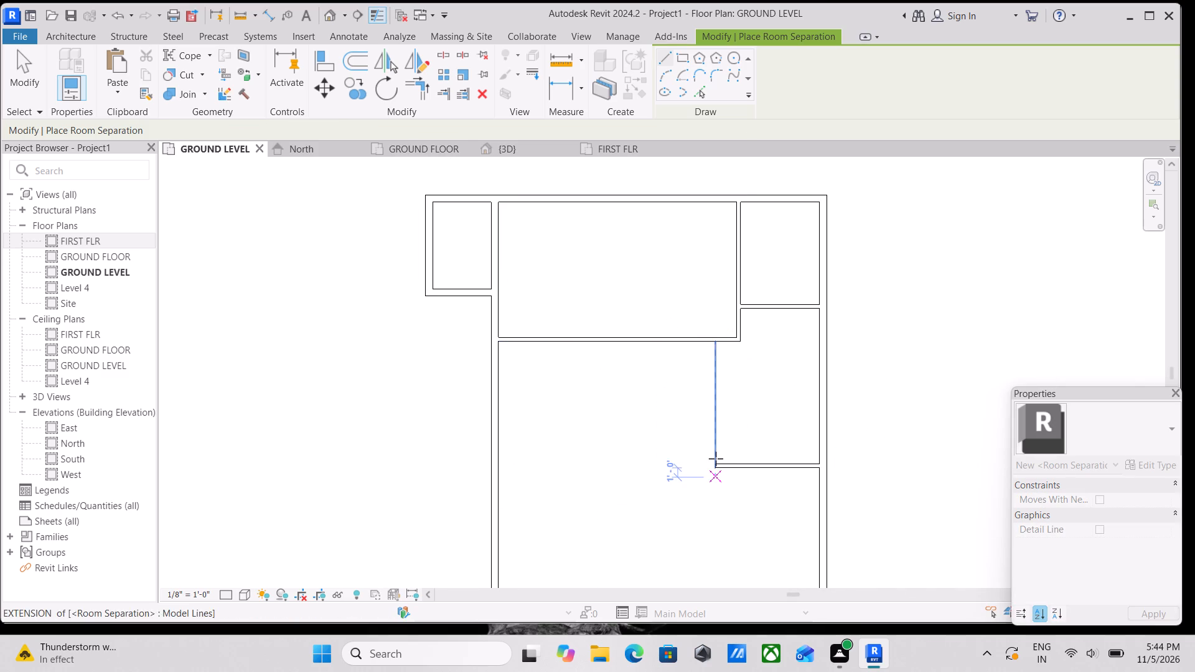
key(Escape)
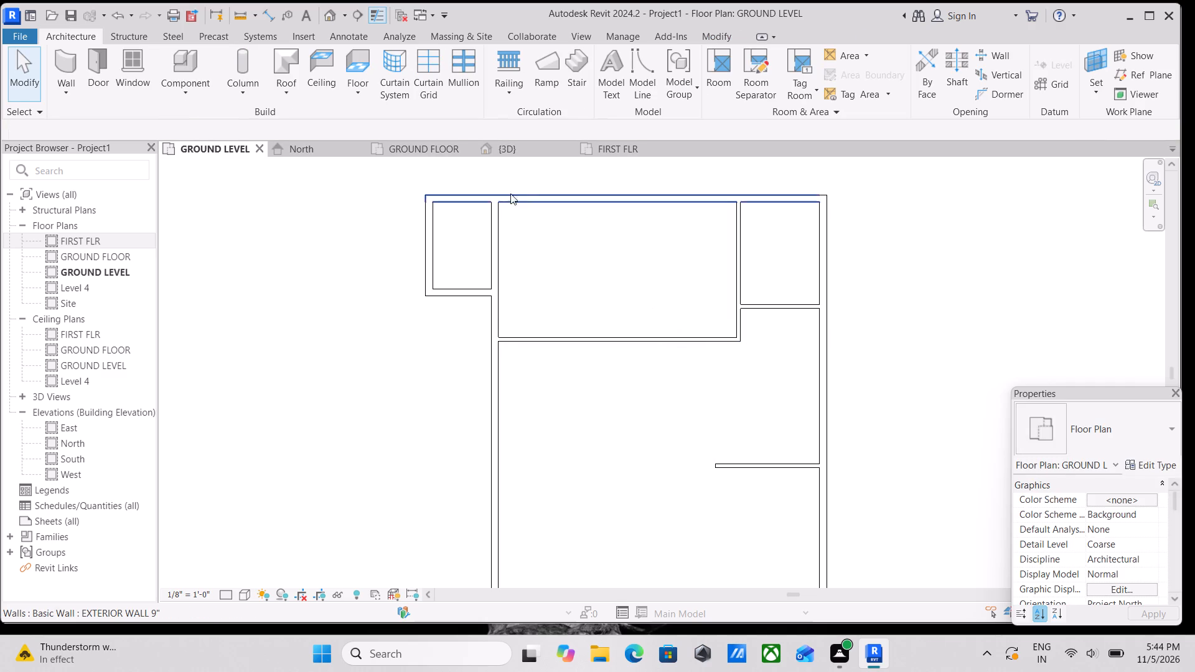
In the GROUND FLOOR plan, draw a room separation line about 23'-1 1/2" long from the short partition's free end to the west exterior wall.
click(408, 147)
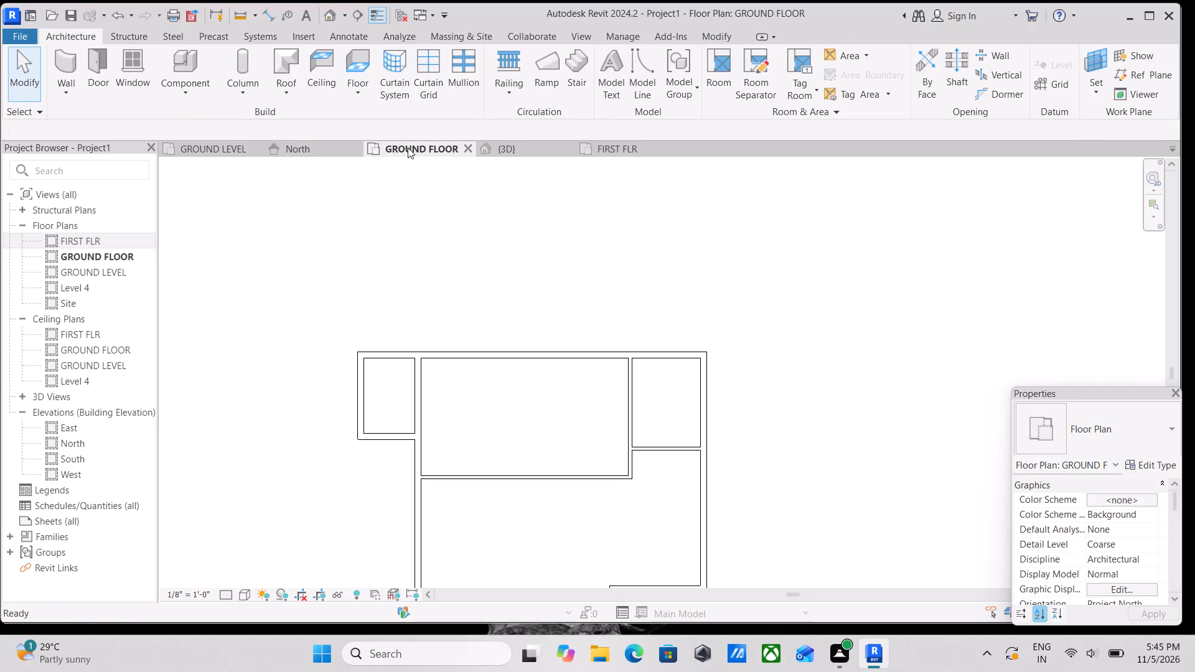
middle_drag(642, 466, 688, 356)
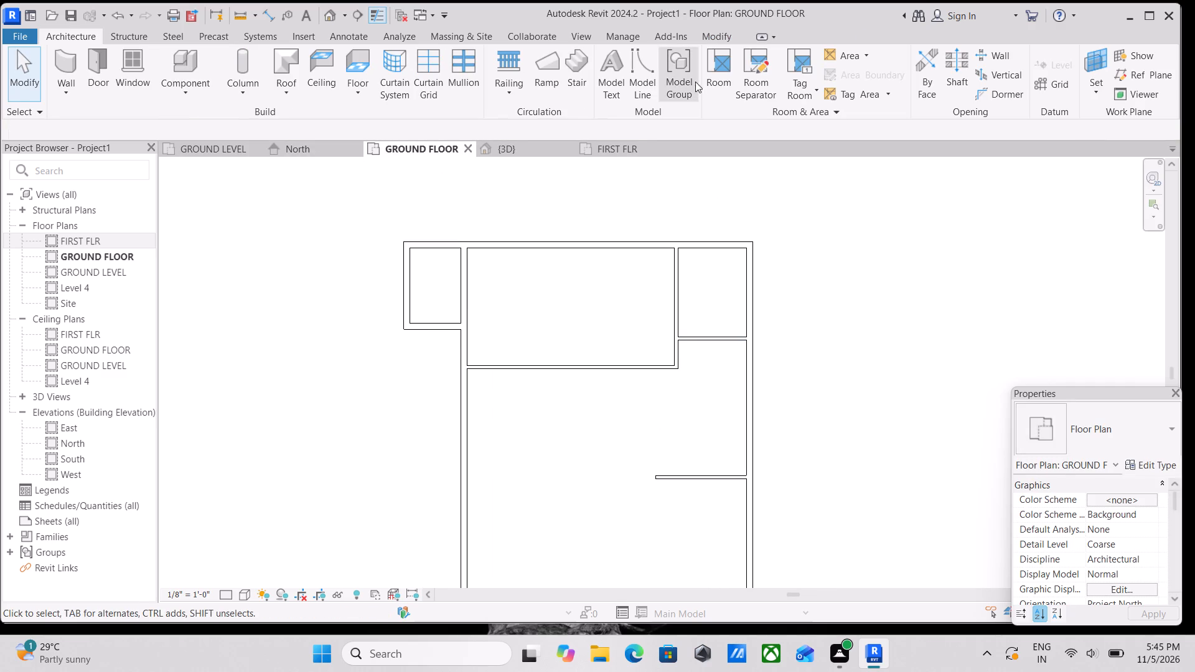
click(748, 81)
scroll(660, 464, up, 2)
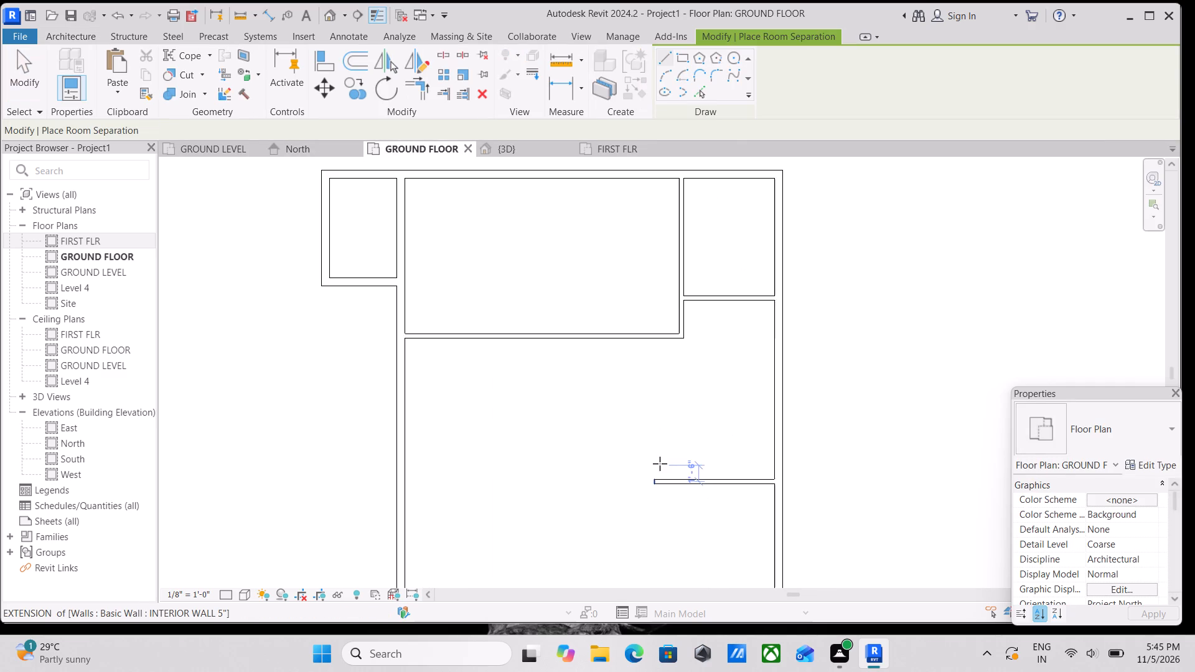
scroll(660, 464, up, 3)
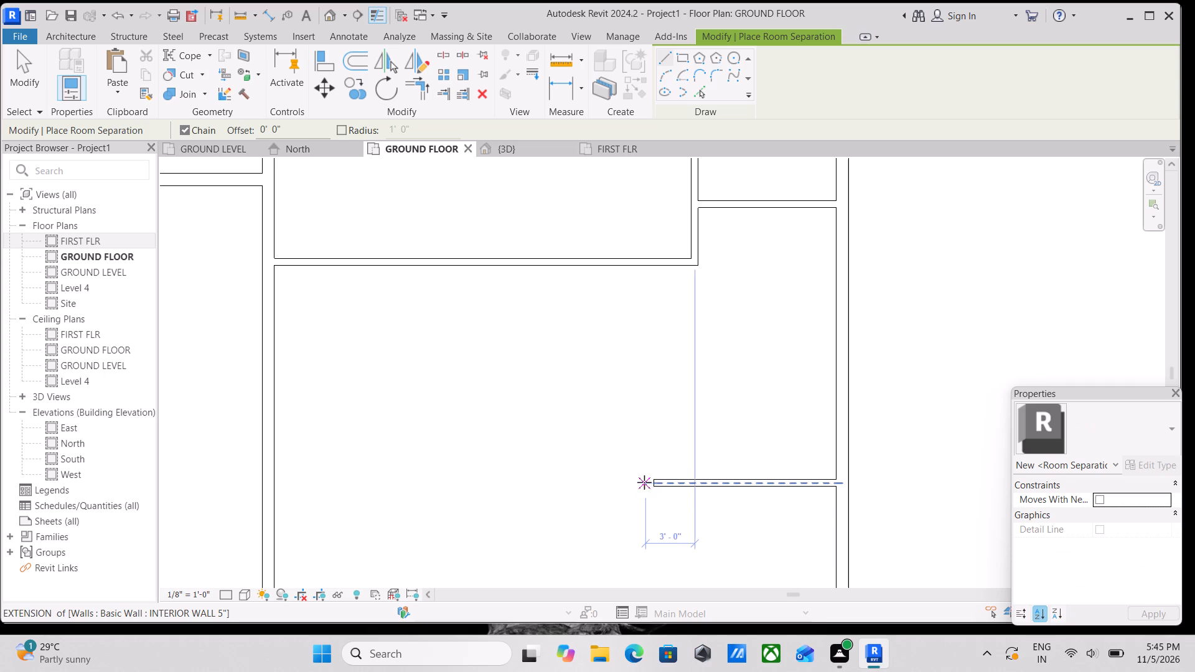
click(658, 484)
middle_drag(424, 491, 685, 424)
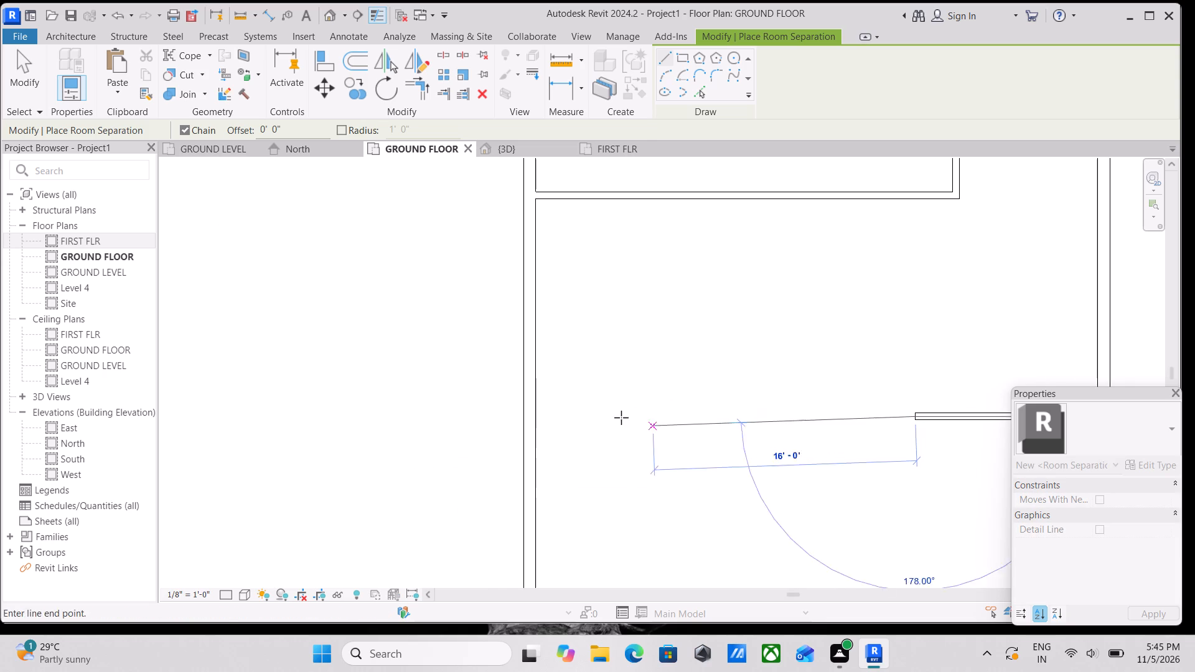
click(538, 413)
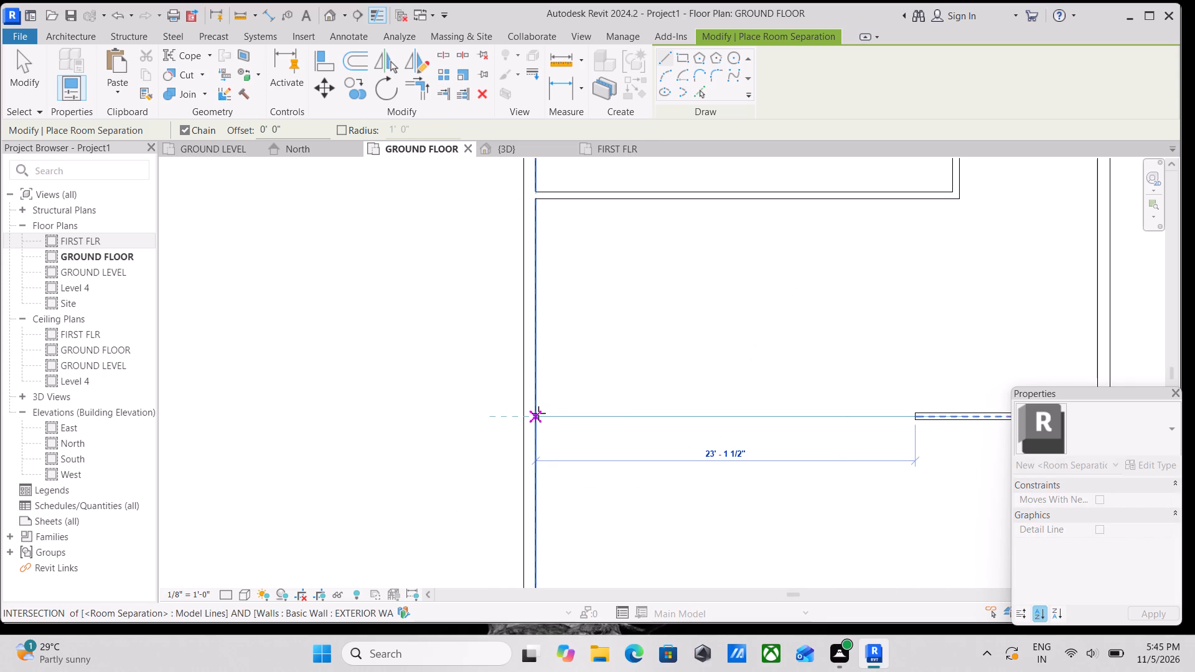
key(Escape)
scroll(813, 465, down, 2)
middle_drag(813, 467, 777, 392)
scroll(814, 477, down, 2)
middle_drag(814, 477, 811, 464)
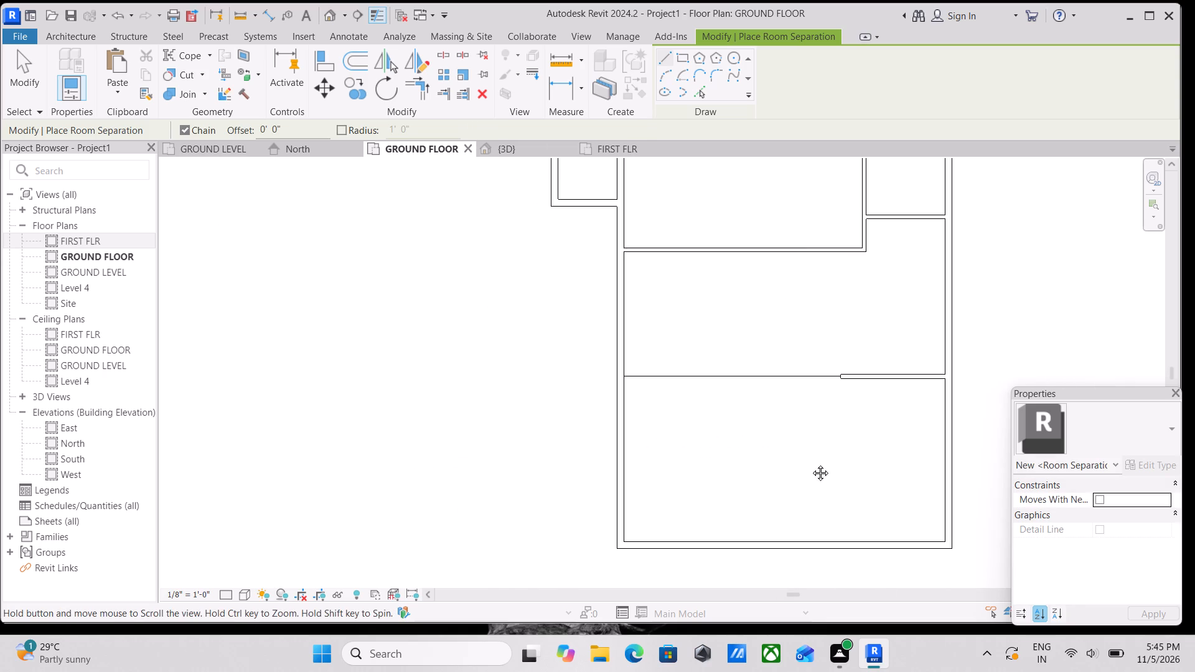
middle_drag(811, 464, 811, 459)
middle_drag(690, 398, 649, 521)
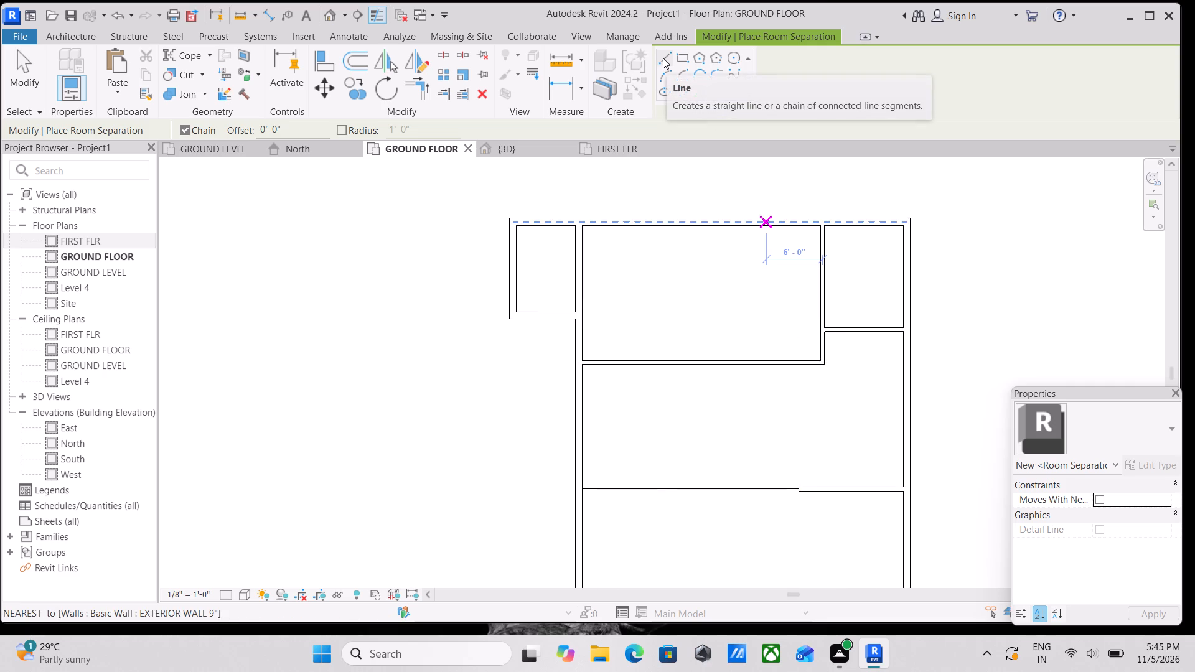
key(Escape)
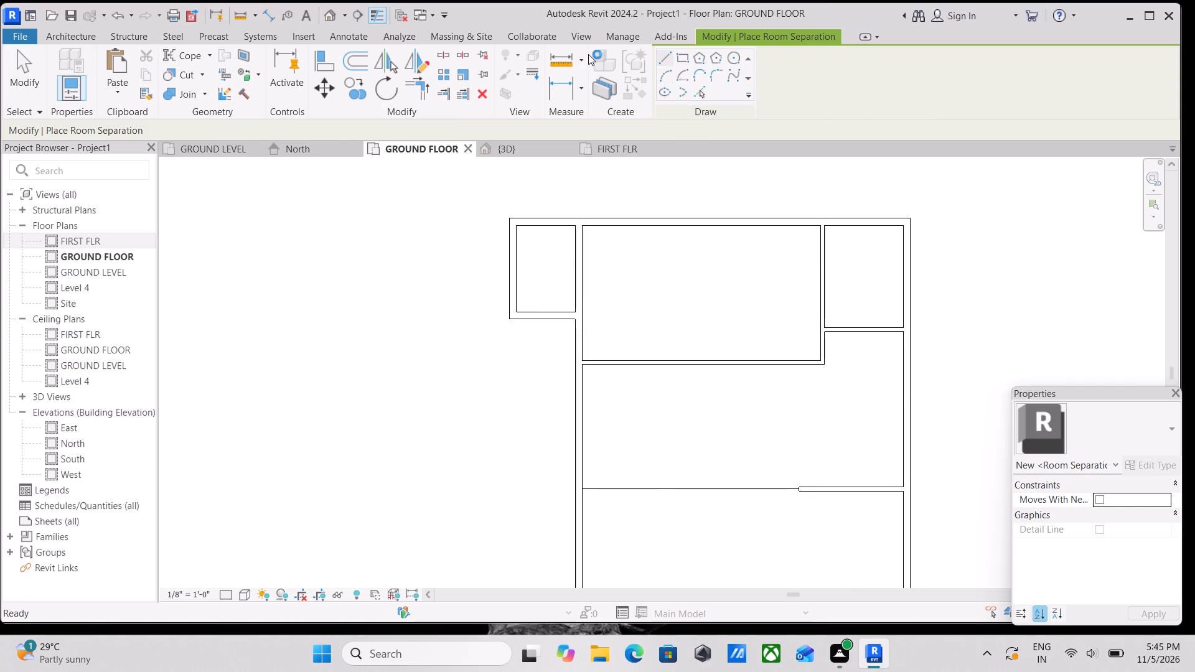
middle_drag(646, 282, 584, 363)
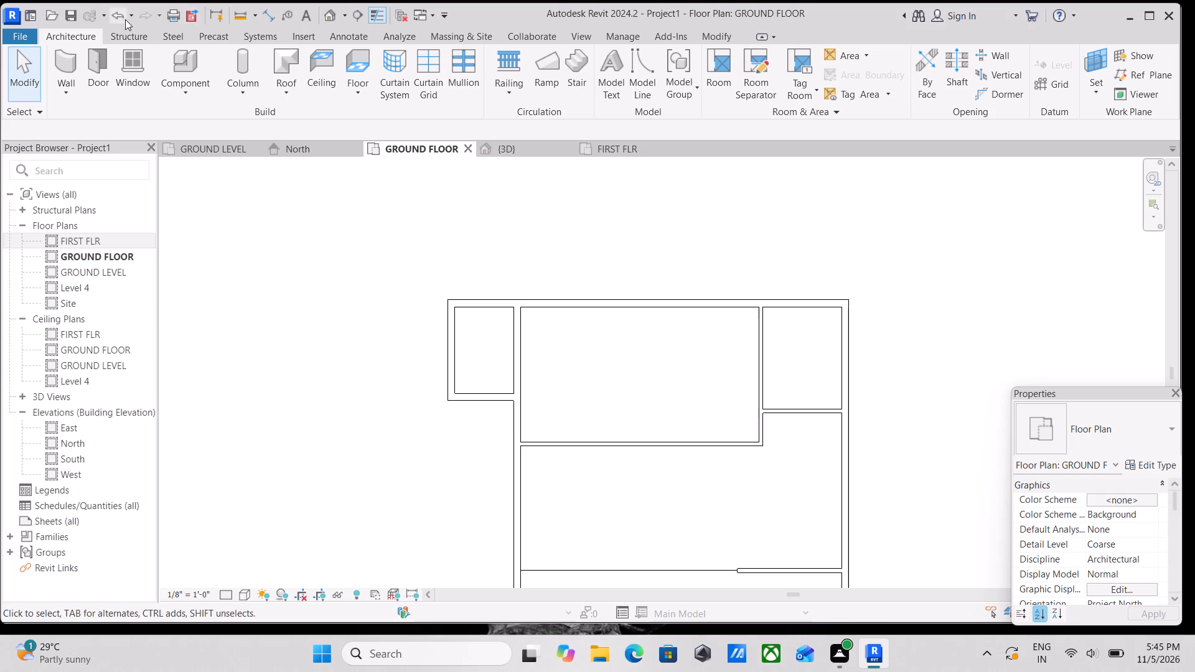
Place tagged rooms automatically in all enclosed areas of the GROUND FLOOR plan.
click(586, 37)
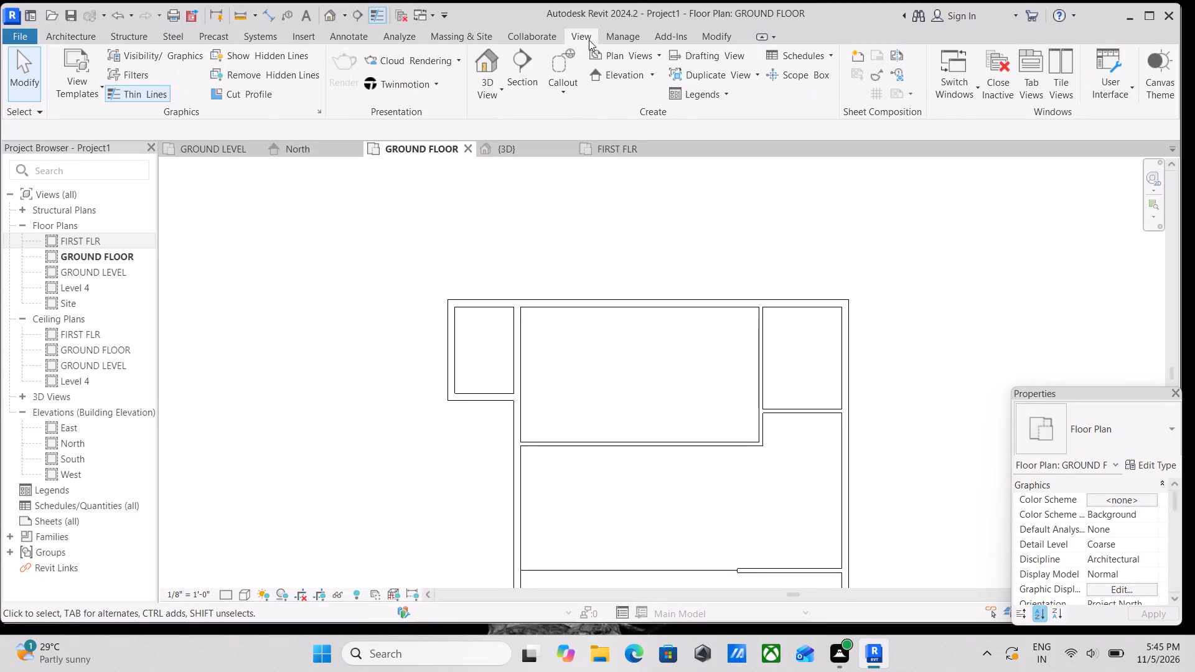
click(58, 30)
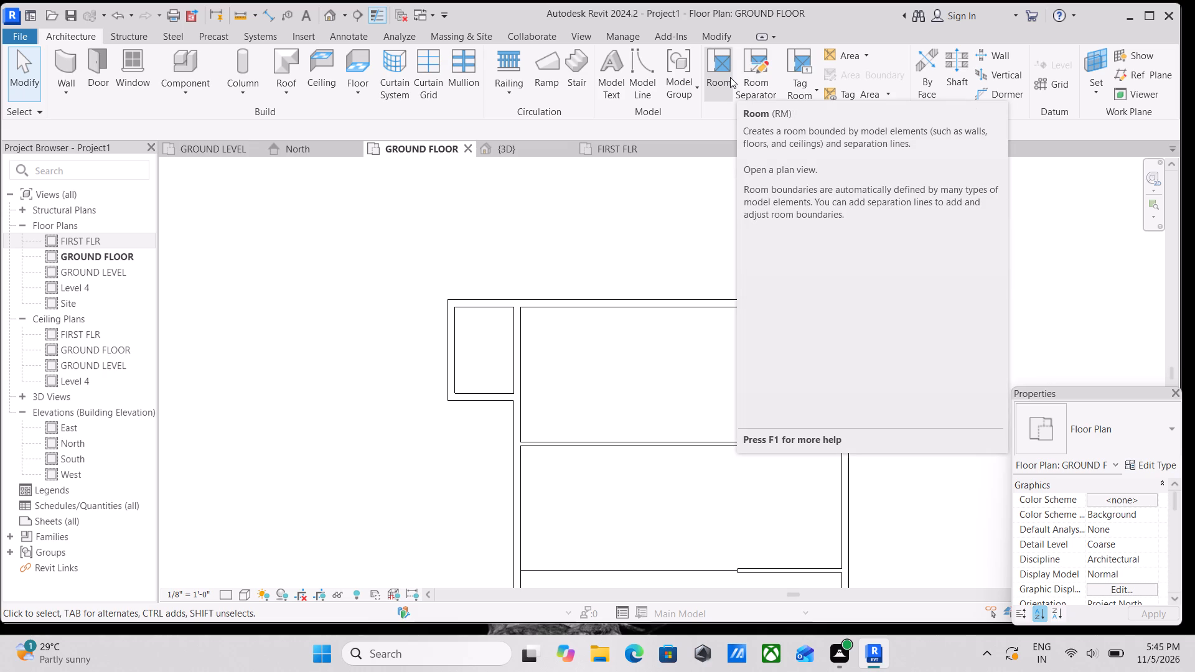
click(730, 77)
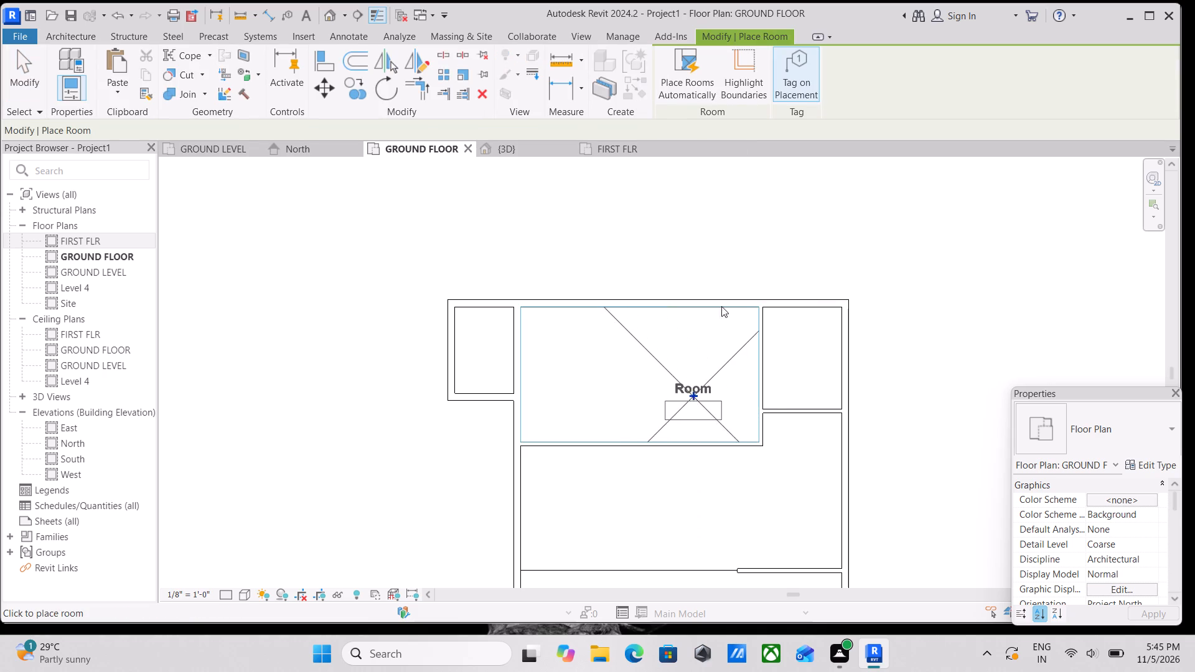
click(672, 58)
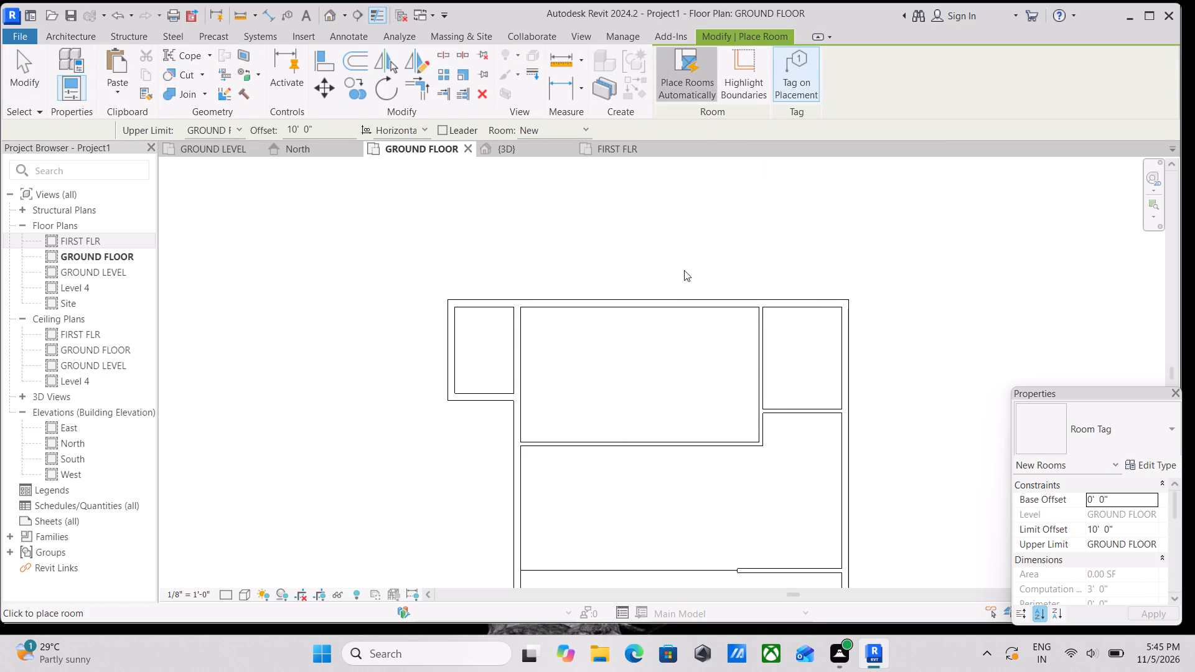
scroll(675, 355, down, 5)
middle_drag(682, 358, 687, 324)
click(687, 324)
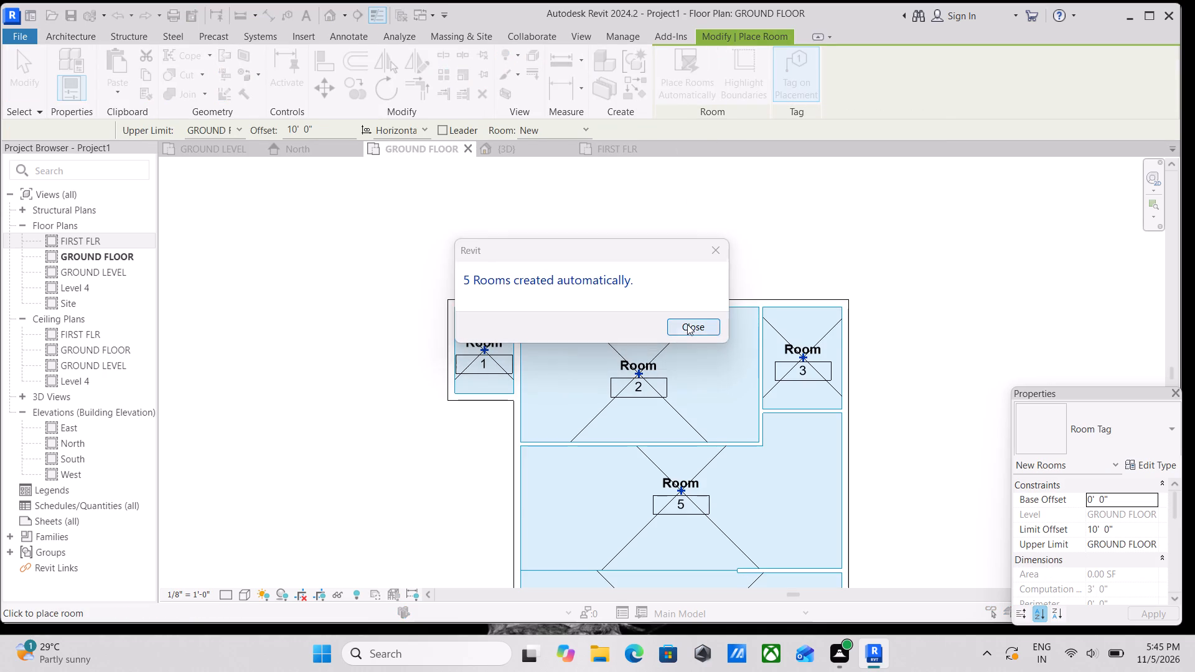
scroll(687, 324, down, 2)
key(Escape)
Examine the placed rooms, their number tags and their boundaries across the GROUND FLOOR plan.
scroll(717, 431, down, 1)
middle_drag(717, 429, 723, 279)
scroll(689, 426, up, 2)
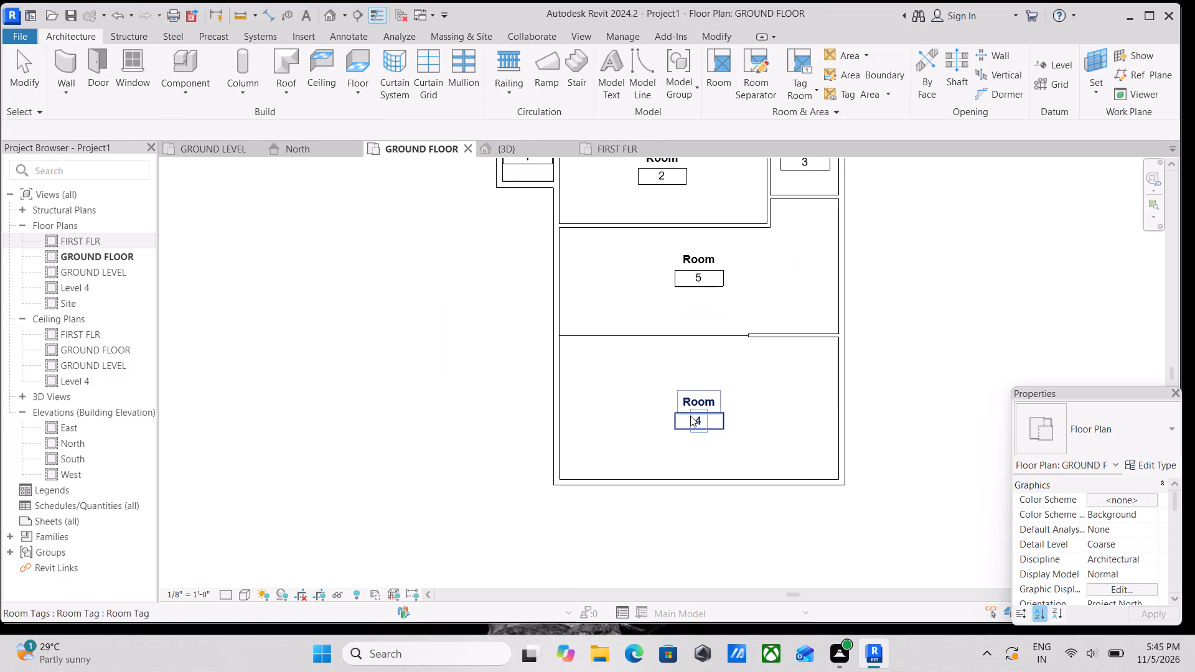
scroll(700, 355, up, 1)
middle_drag(700, 355, 683, 436)
scroll(683, 437, down, 2)
middle_drag(683, 437, 656, 469)
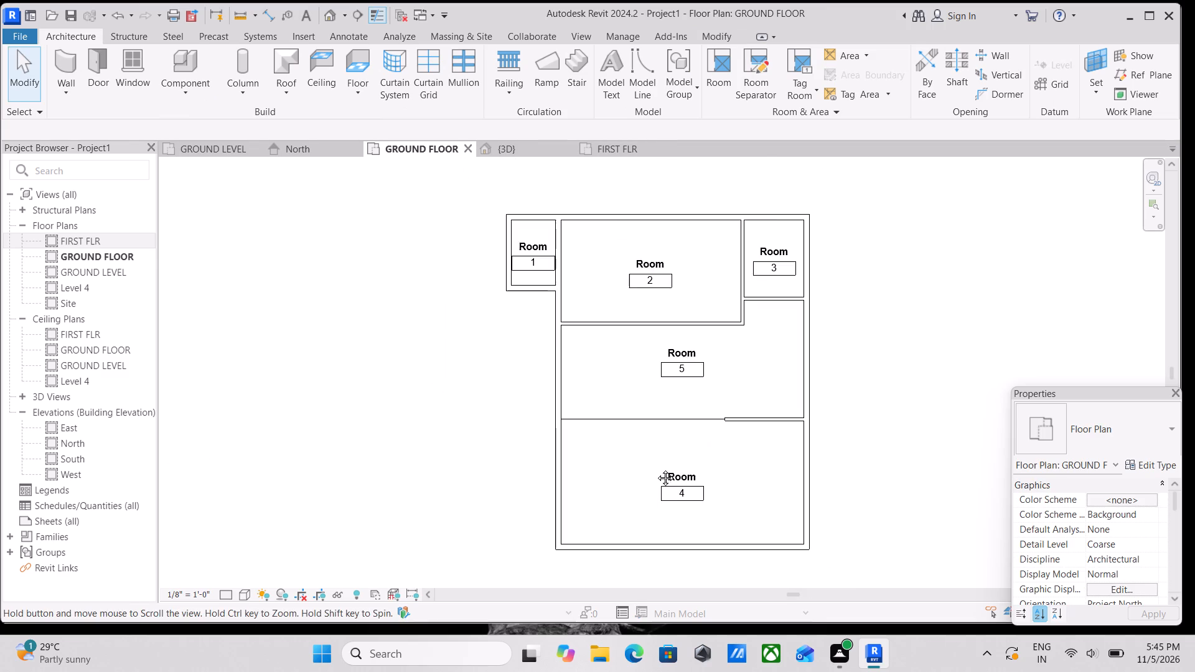
middle_drag(656, 469, 624, 484)
middle_drag(667, 380, 668, 426)
scroll(723, 330, up, 5)
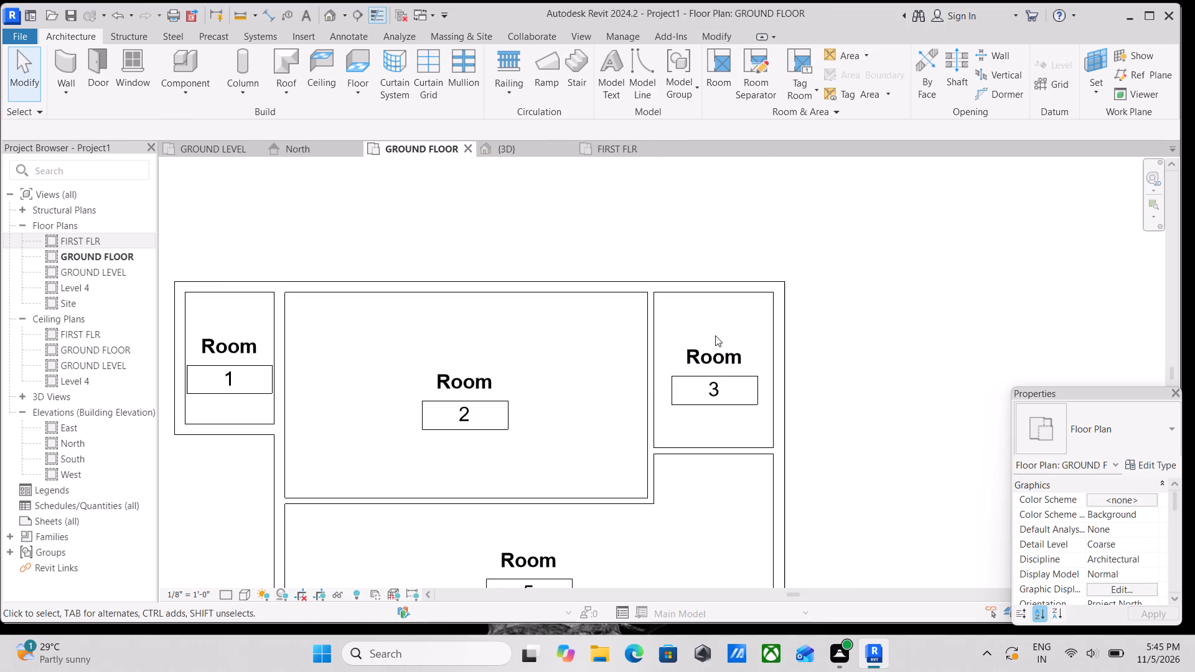
scroll(715, 335, up, 2)
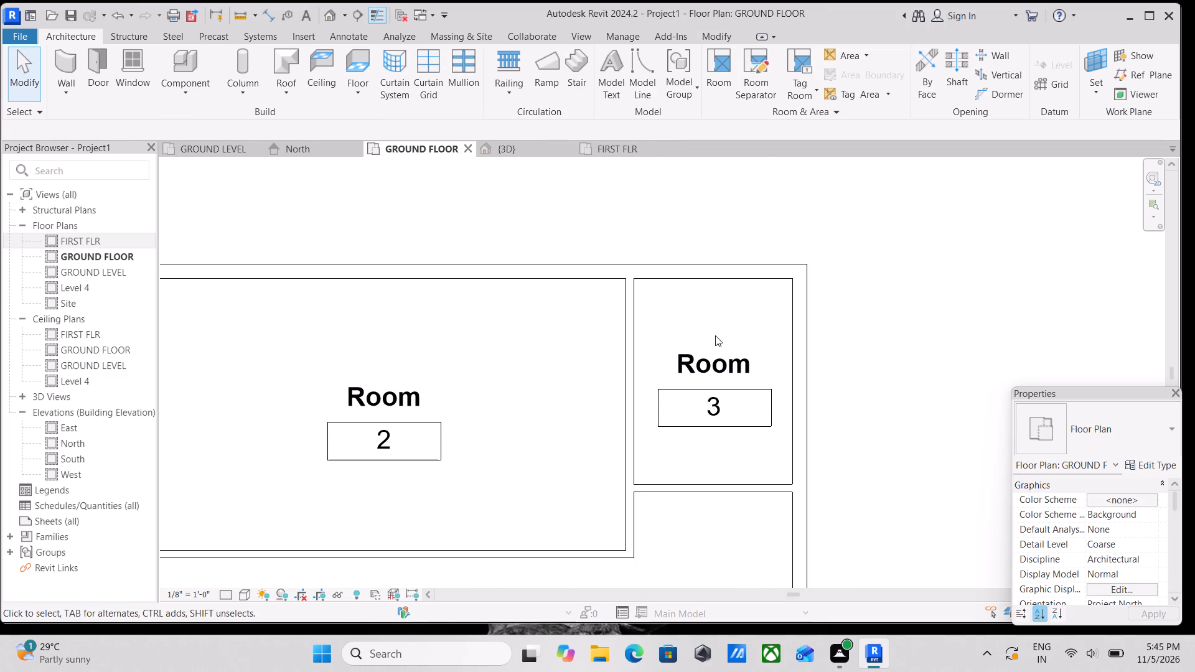
scroll(715, 335, down, 6)
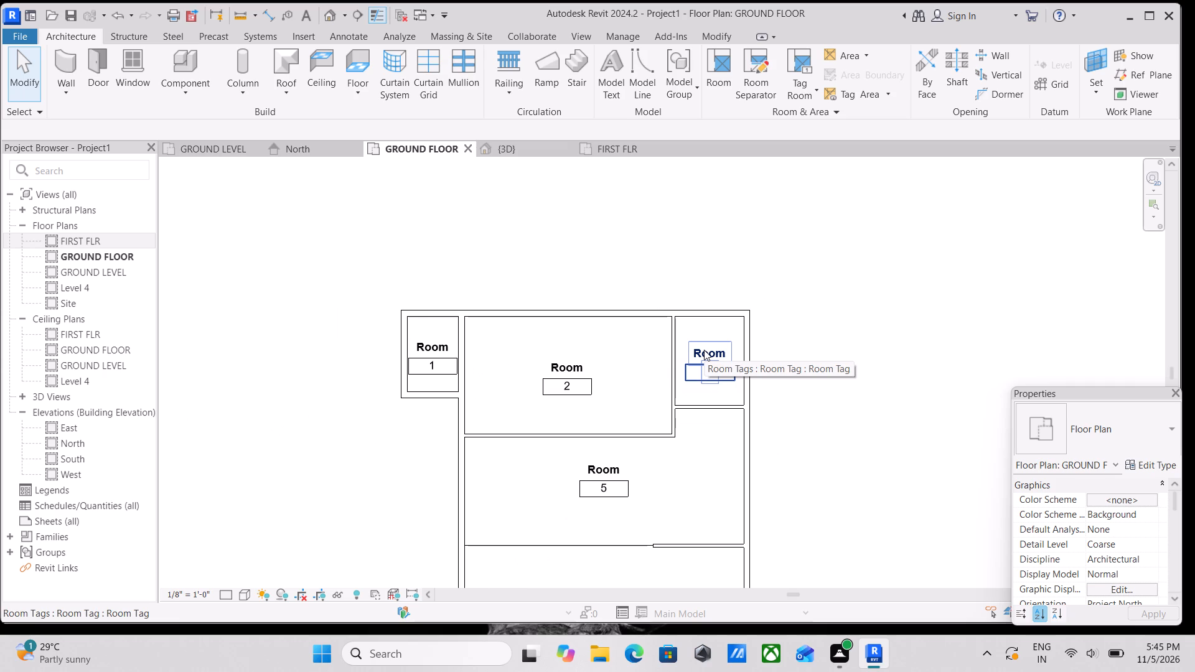
scroll(506, 392, up, 4)
scroll(596, 329, up, 3)
scroll(394, 331, down, 3)
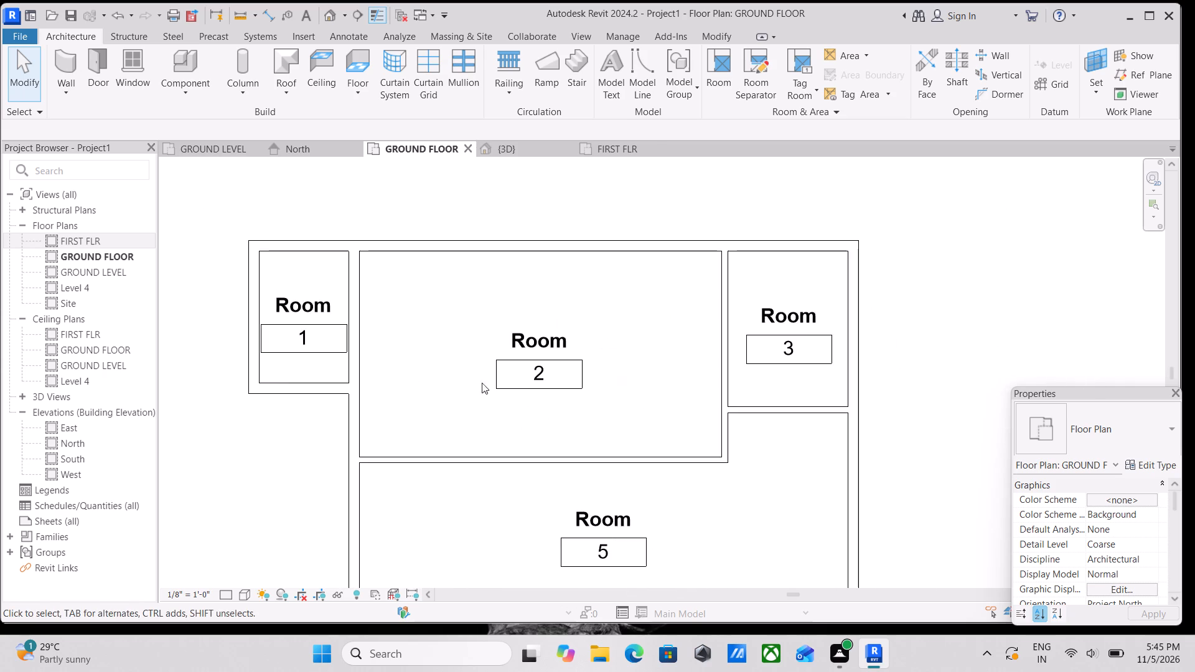
scroll(490, 382, down, 3)
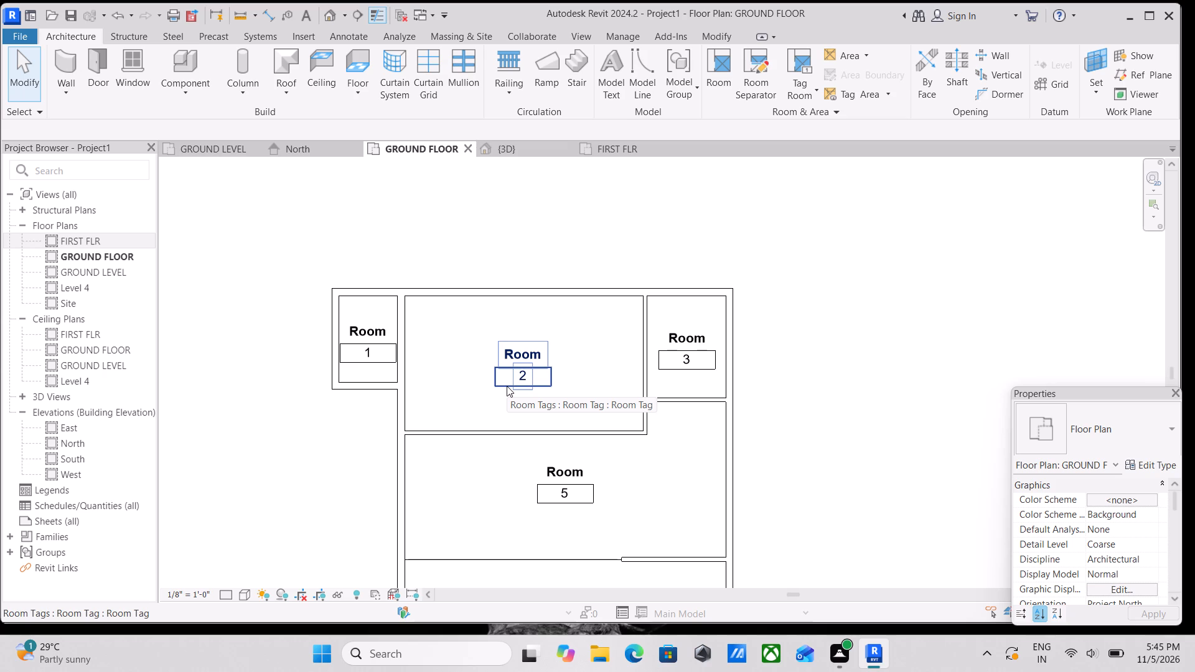
scroll(782, 485, up, 3)
scroll(591, 401, down, 4)
middle_drag(588, 402, 634, 371)
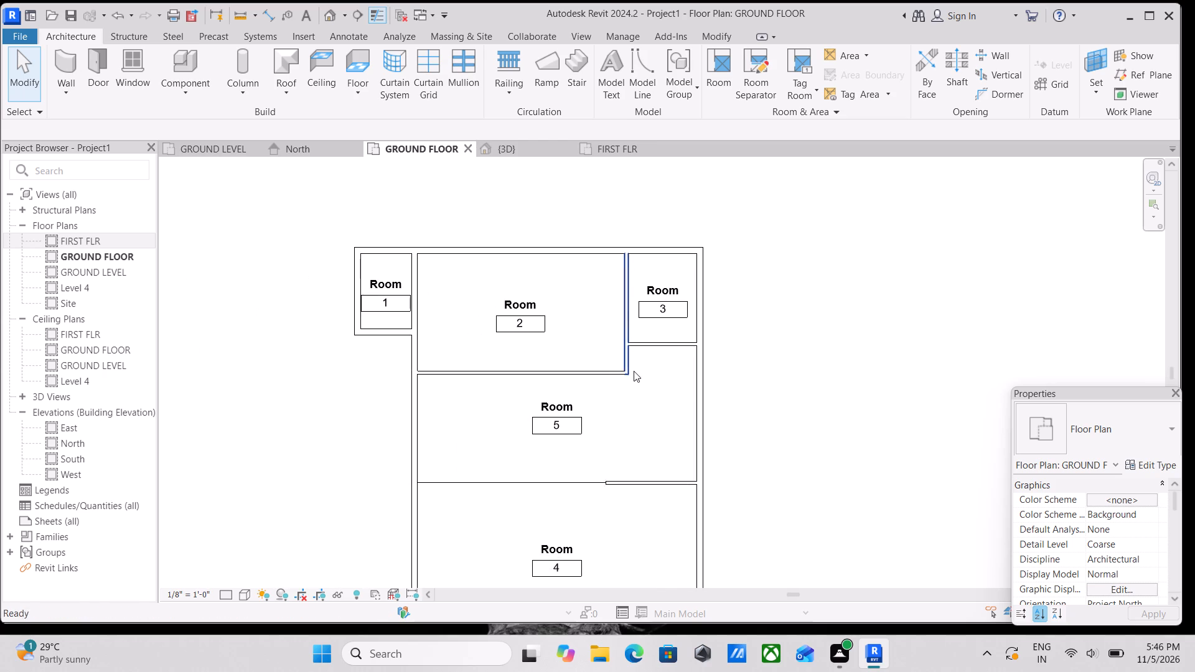
scroll(546, 411, up, 2)
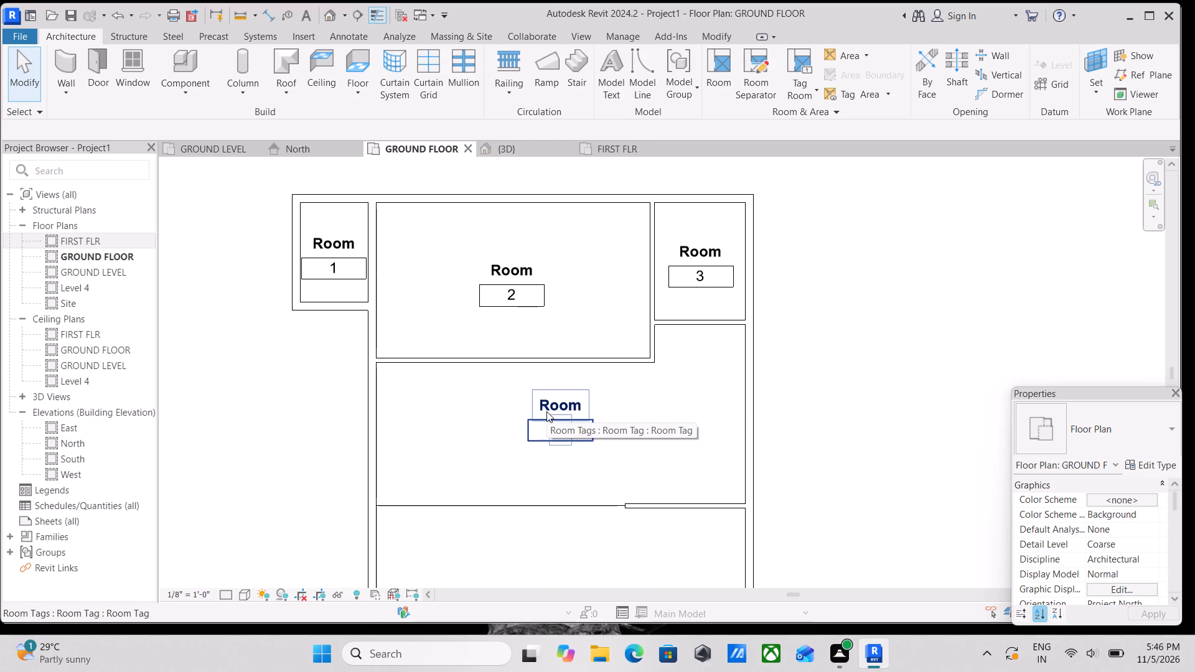
scroll(593, 472, down, 1)
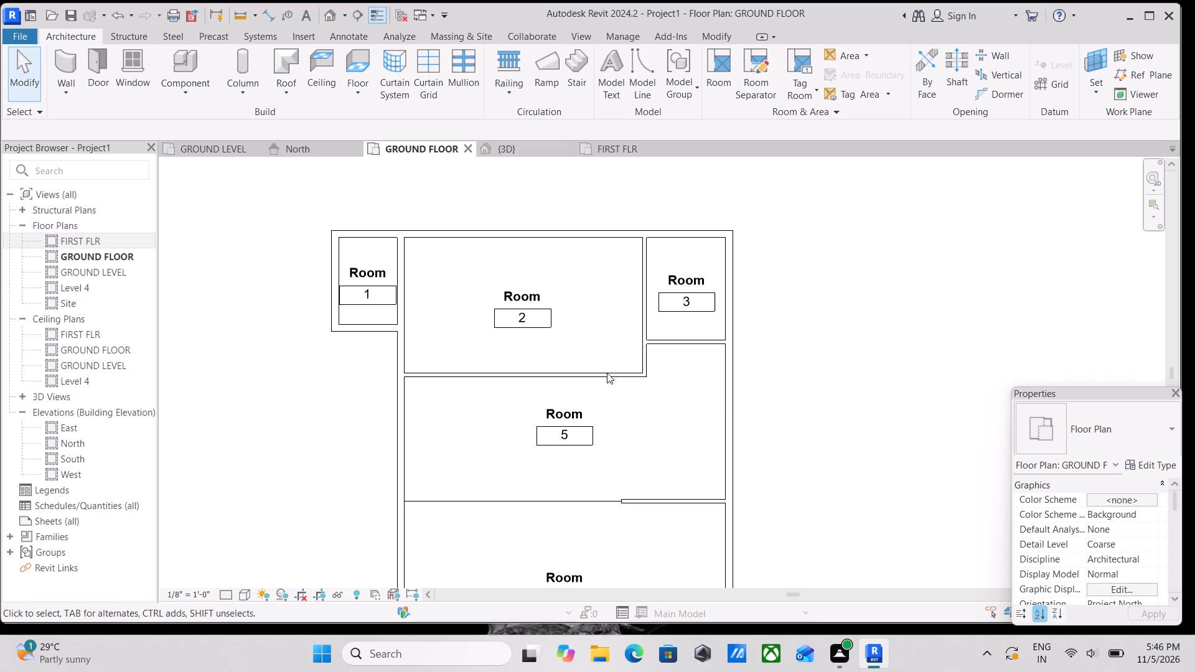
Draw a vertical room separation line about 13'-6" long through Room 5, from the partition below Room 2 to the horizontal separation line.
click(750, 83)
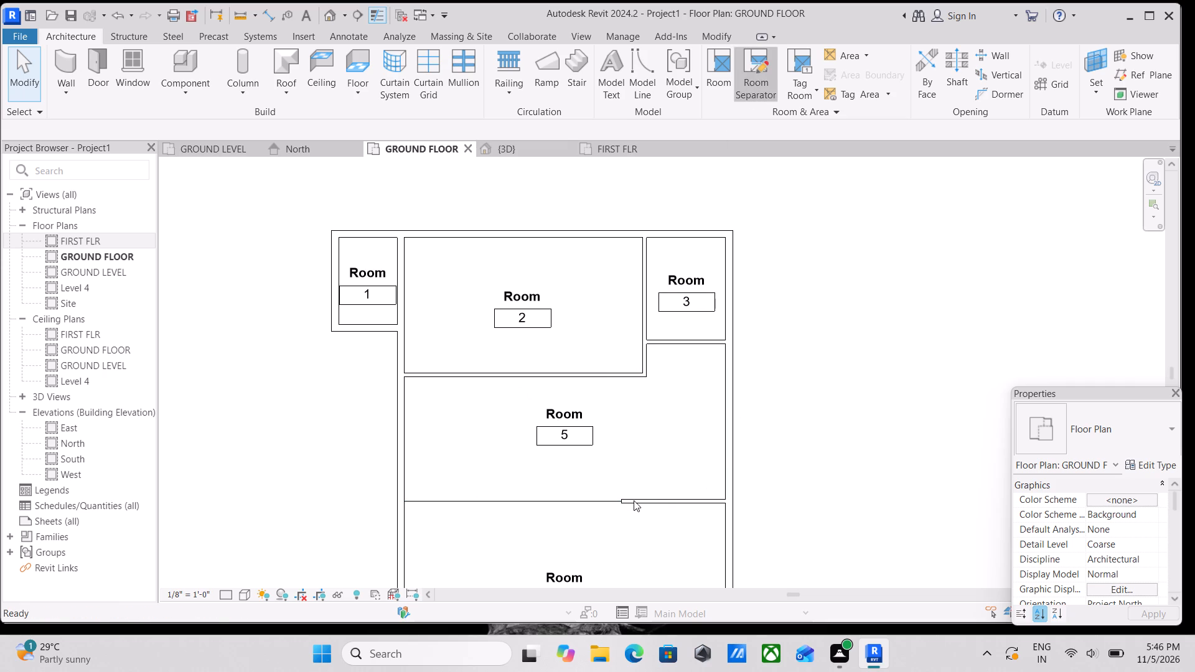
scroll(595, 378, up, 1)
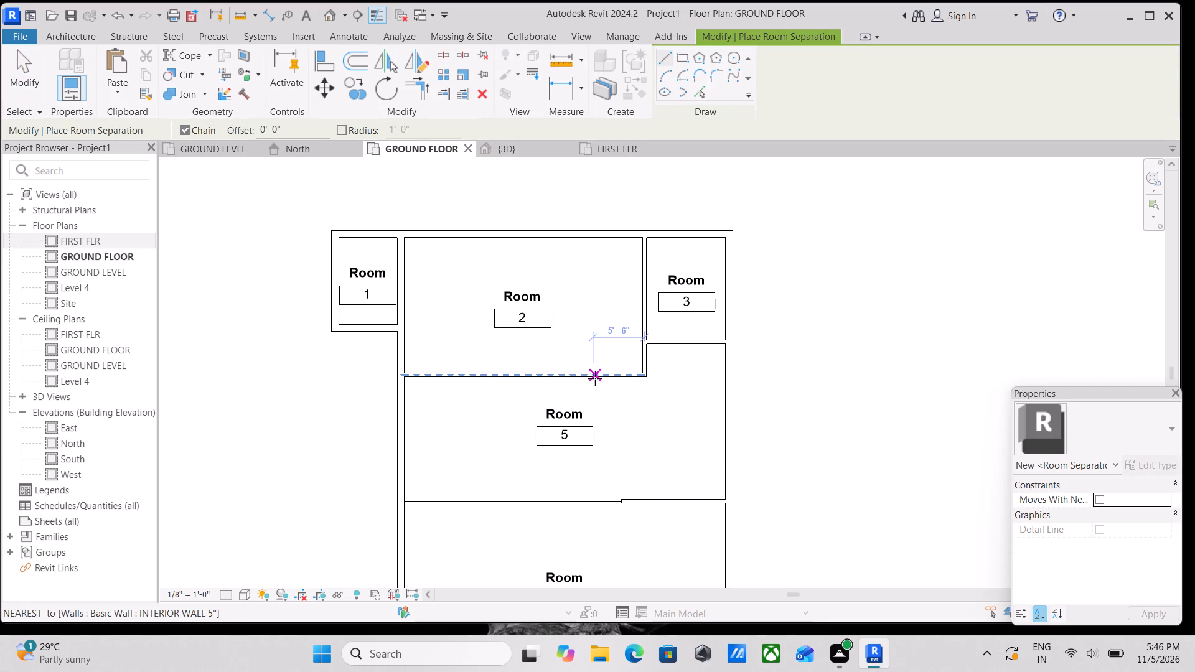
scroll(595, 378, up, 1)
click(596, 378)
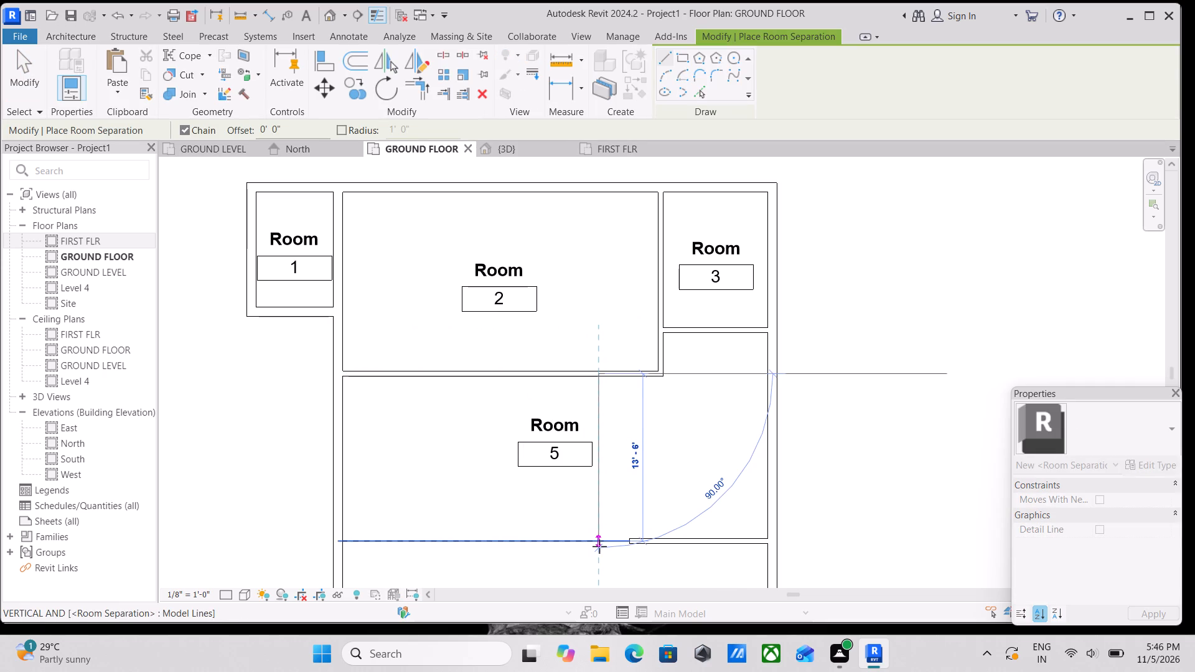
click(599, 546)
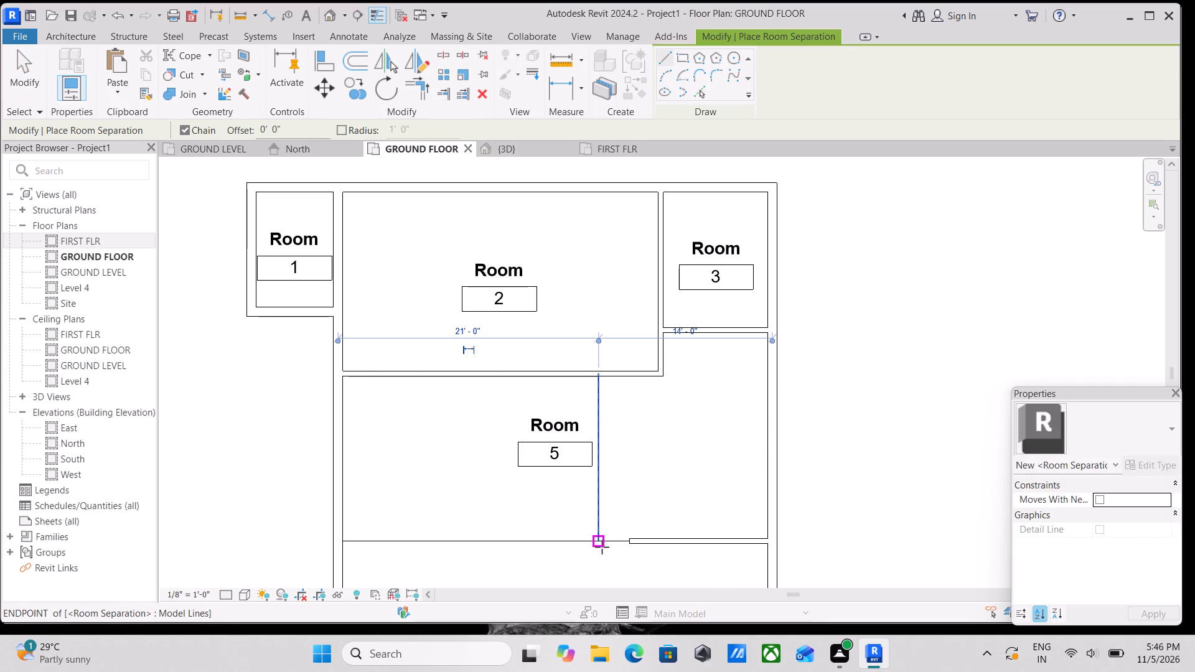
key(Escape)
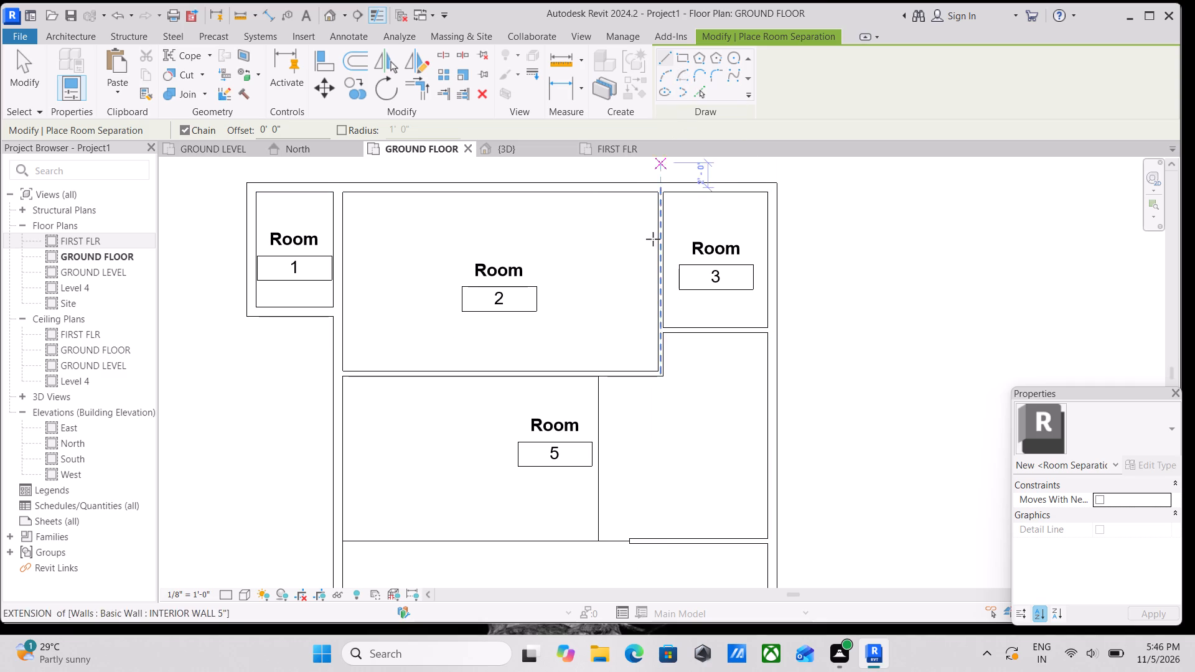
Place a tagged room in the empty area between the vertical separation line beside Room 5 and the east exterior wall.
key(Escape)
key(Escape)
scroll(643, 397, down, 2)
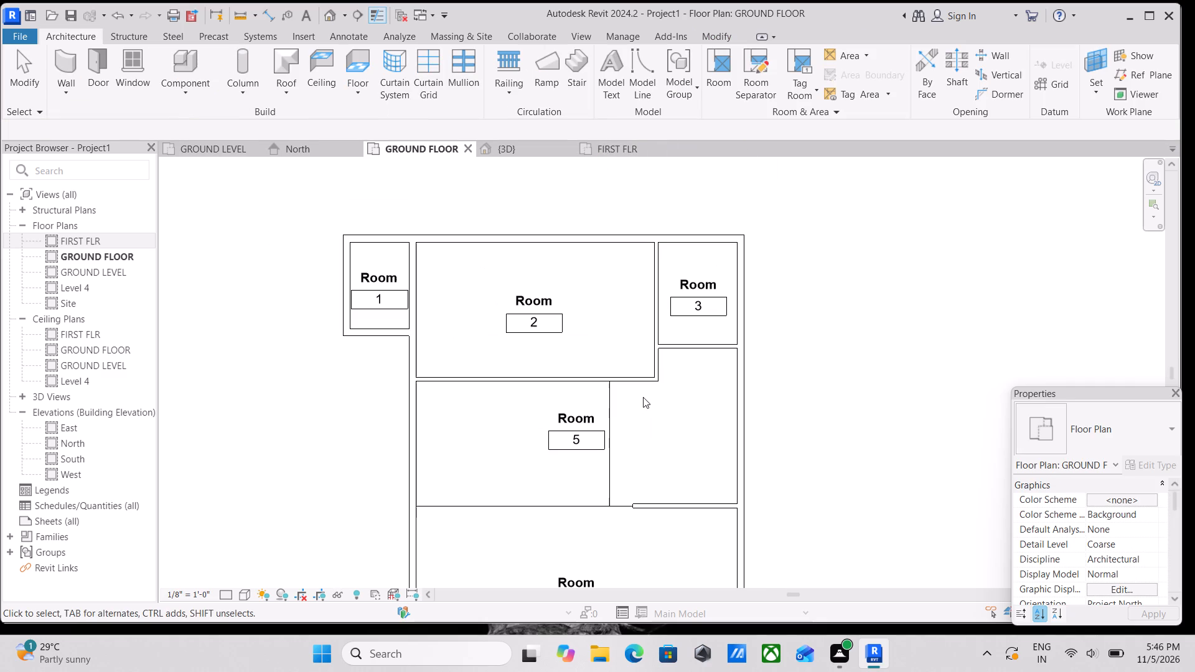
scroll(631, 419, down, 1)
middle_drag(631, 419, 660, 398)
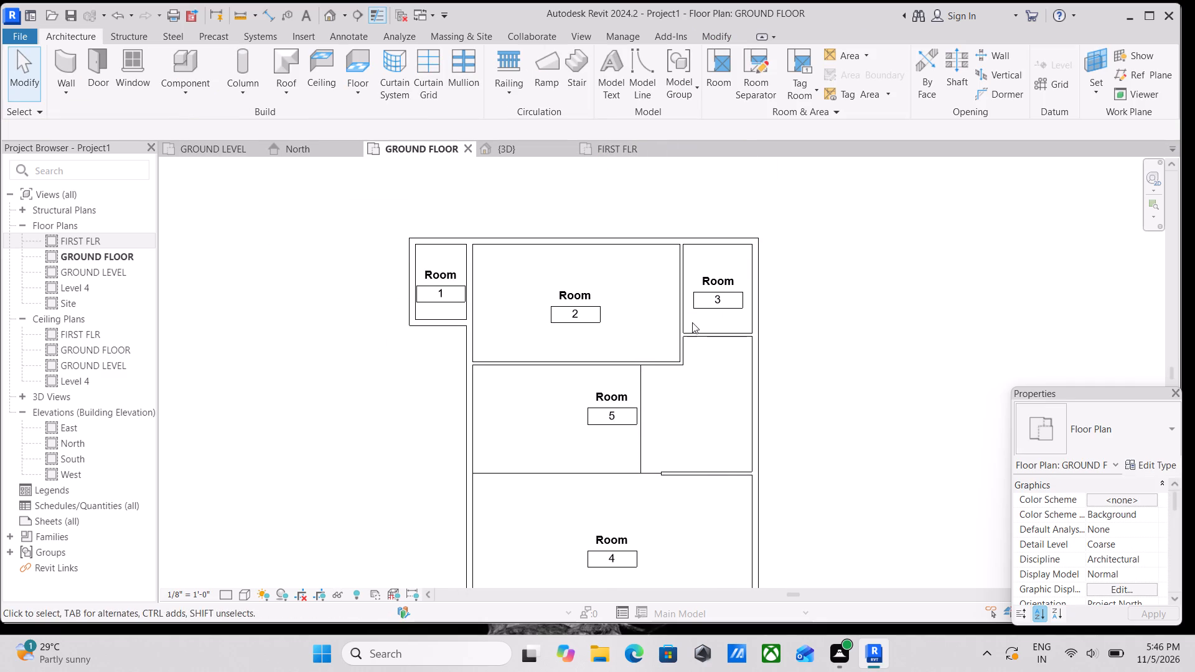
click(720, 80)
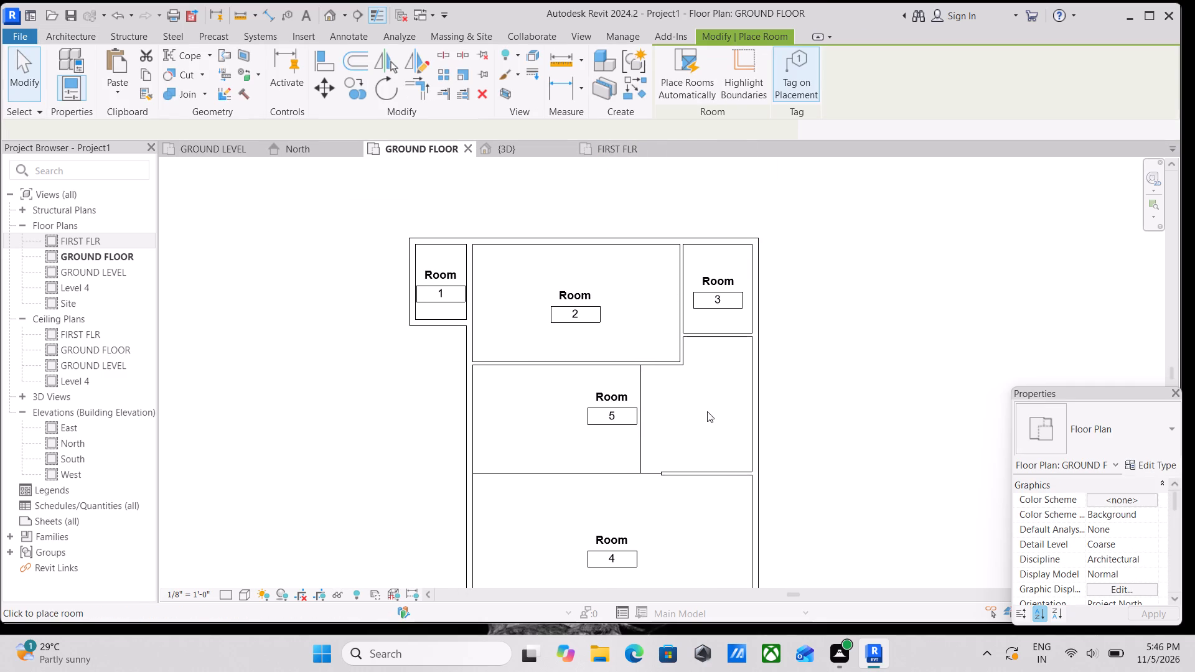
click(697, 400)
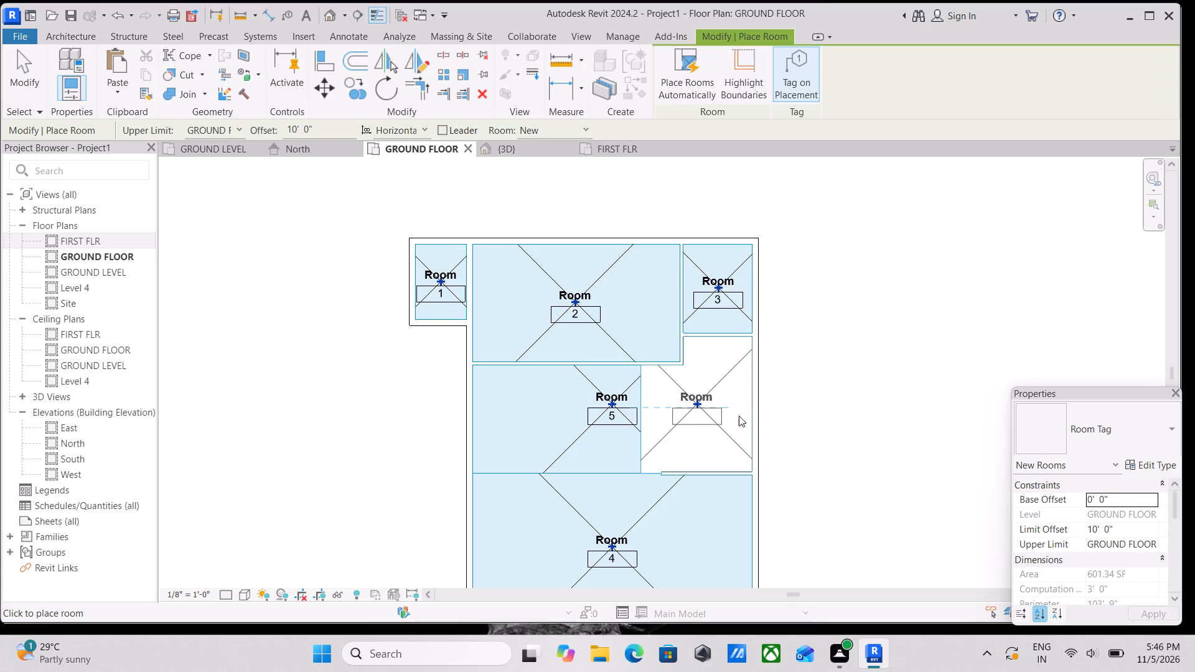
scroll(703, 389, down, 3)
middle_drag(706, 371, 711, 348)
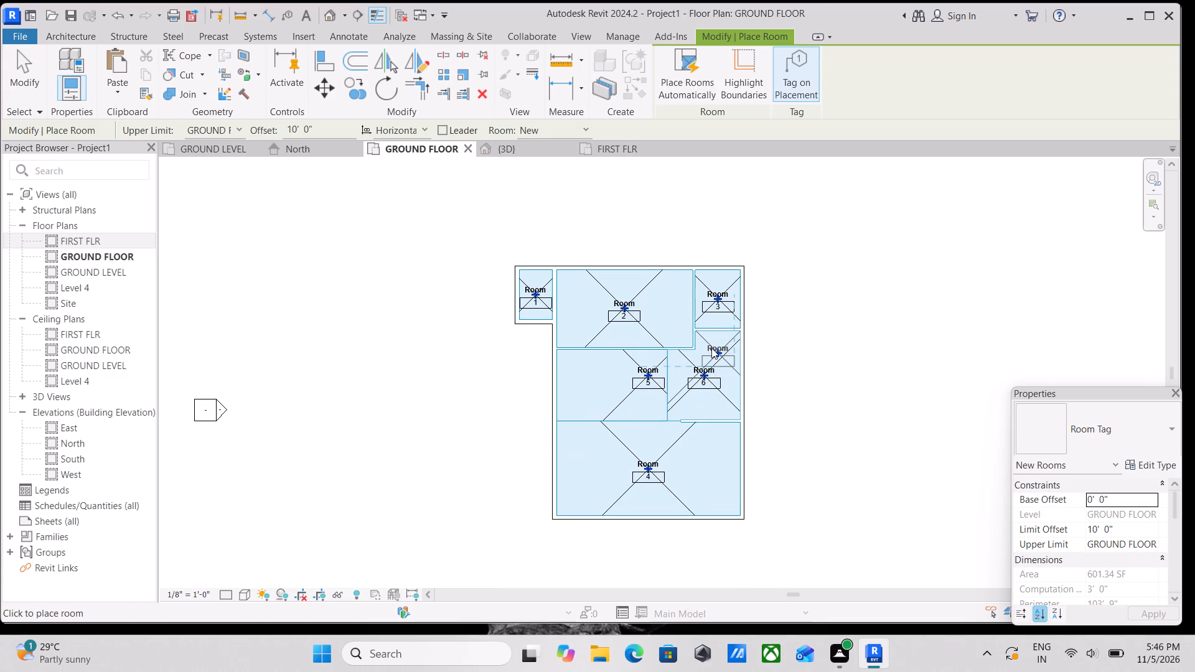
key(Escape)
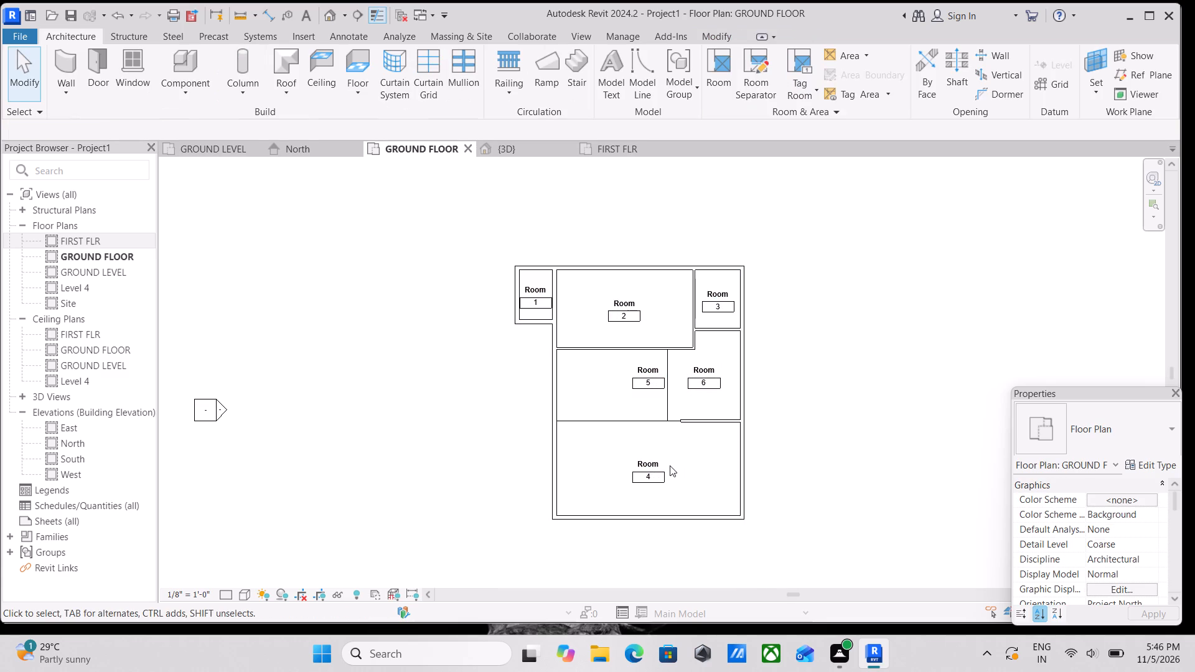
Draw a closed rectangle of INTERIOR WALL 5" walls inside Room 4, about 7'-0" wide by 6' deep, dismissing the save reminder.
scroll(644, 480, up, 2)
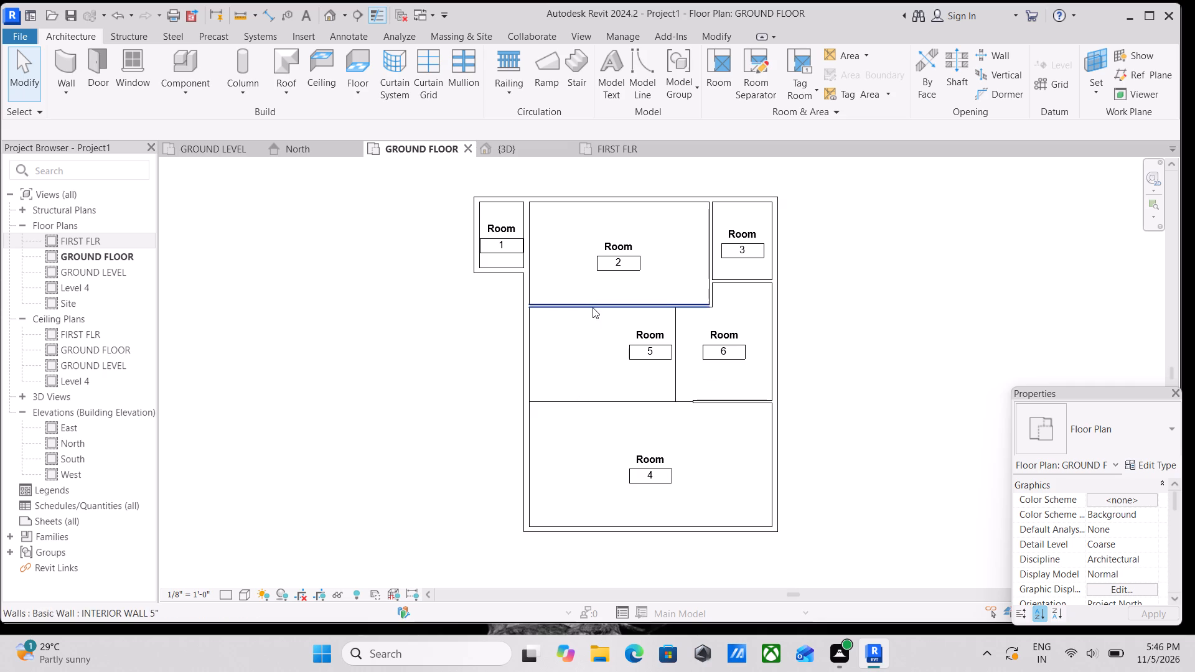
text(wa)
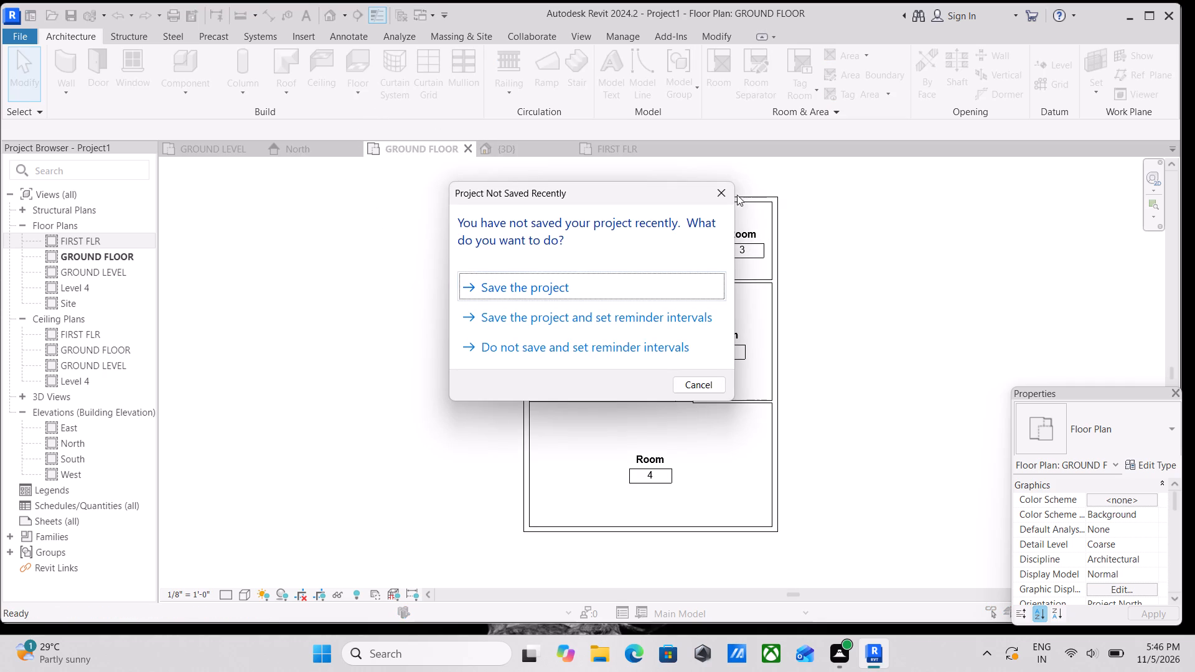
click(733, 189)
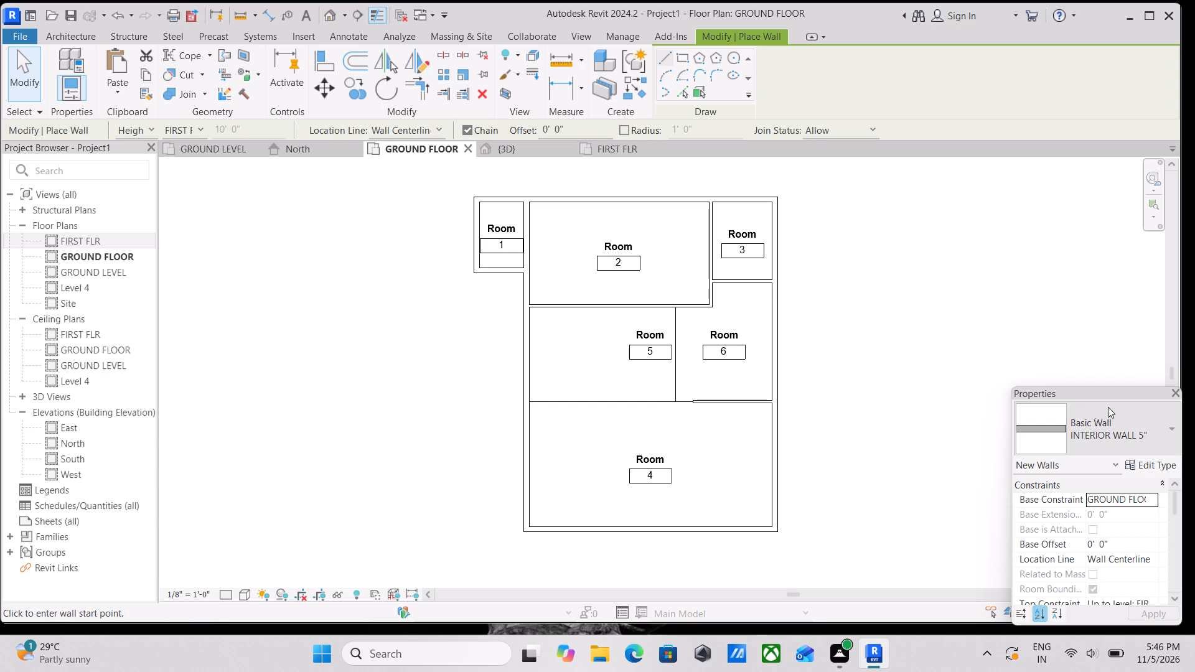
scroll(637, 465, up, 3)
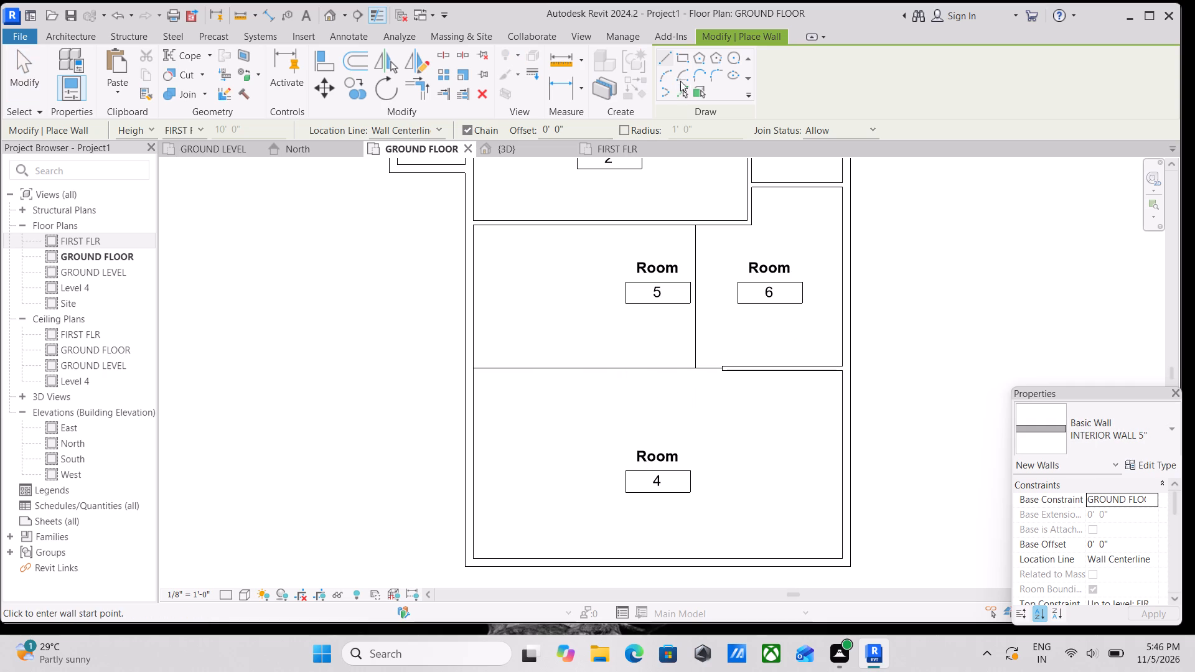
click(682, 57)
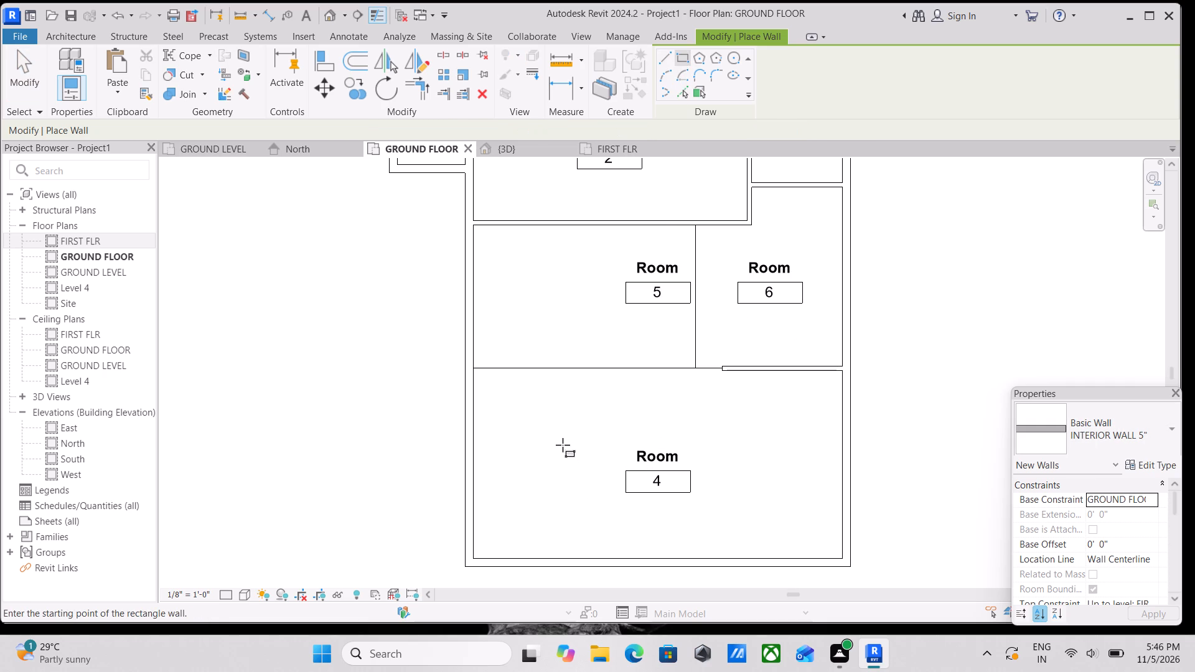
click(563, 445)
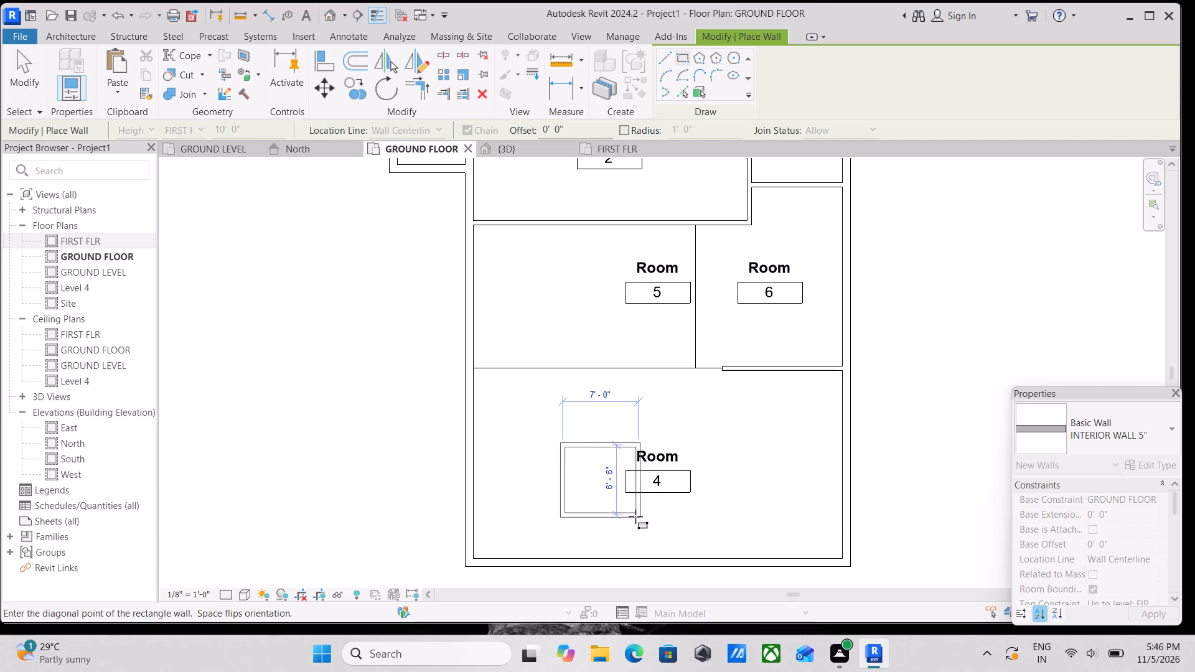
scroll(634, 526, up, 2)
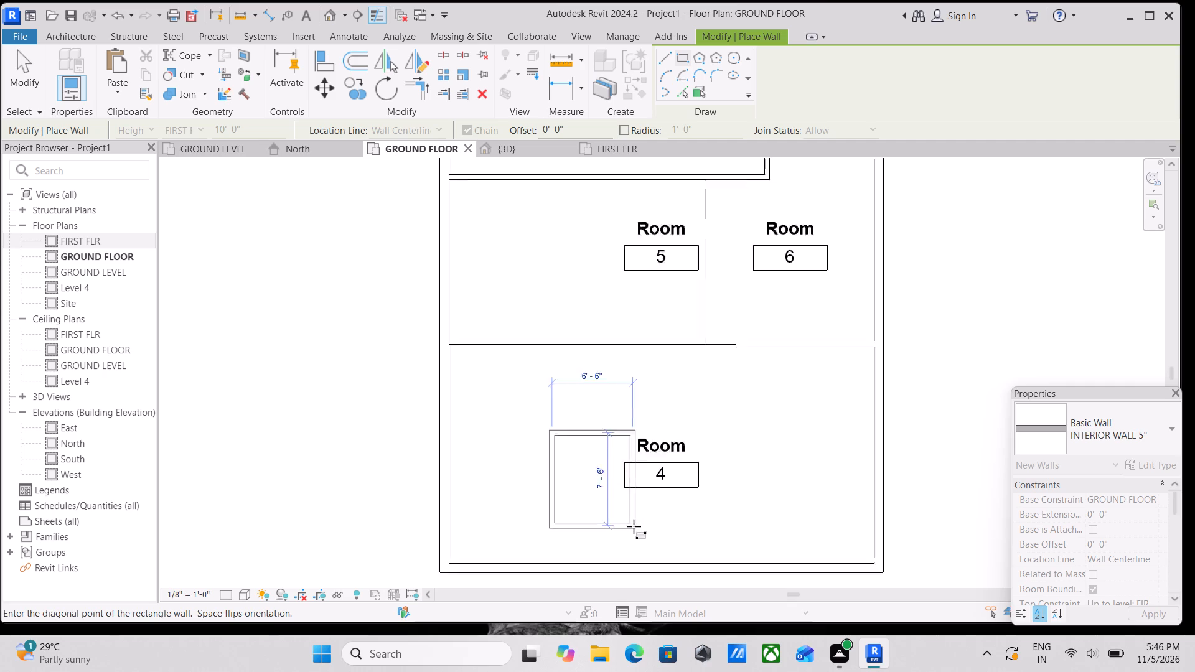
scroll(634, 526, up, 2)
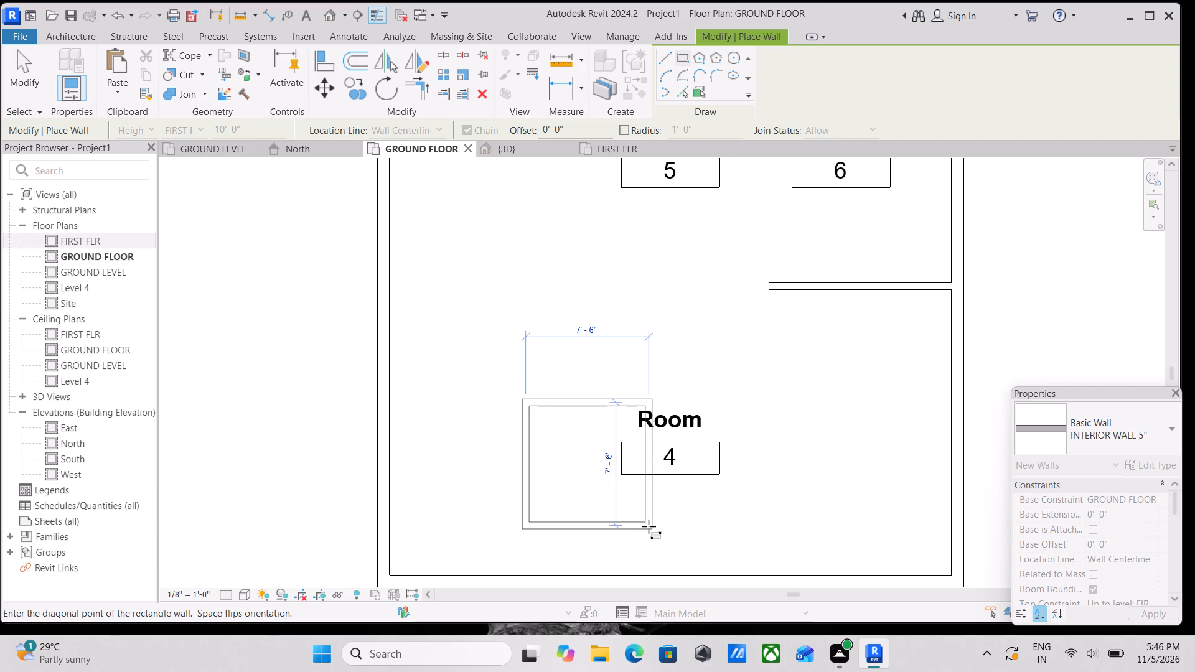
scroll(649, 526, up, 1)
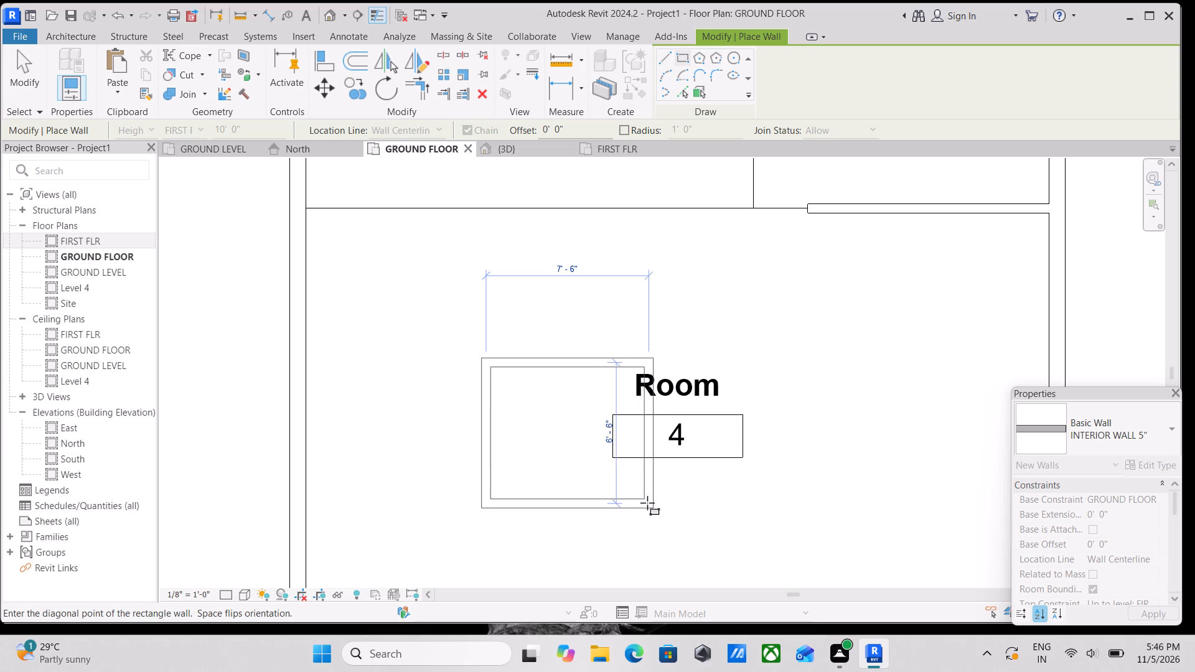
click(640, 487)
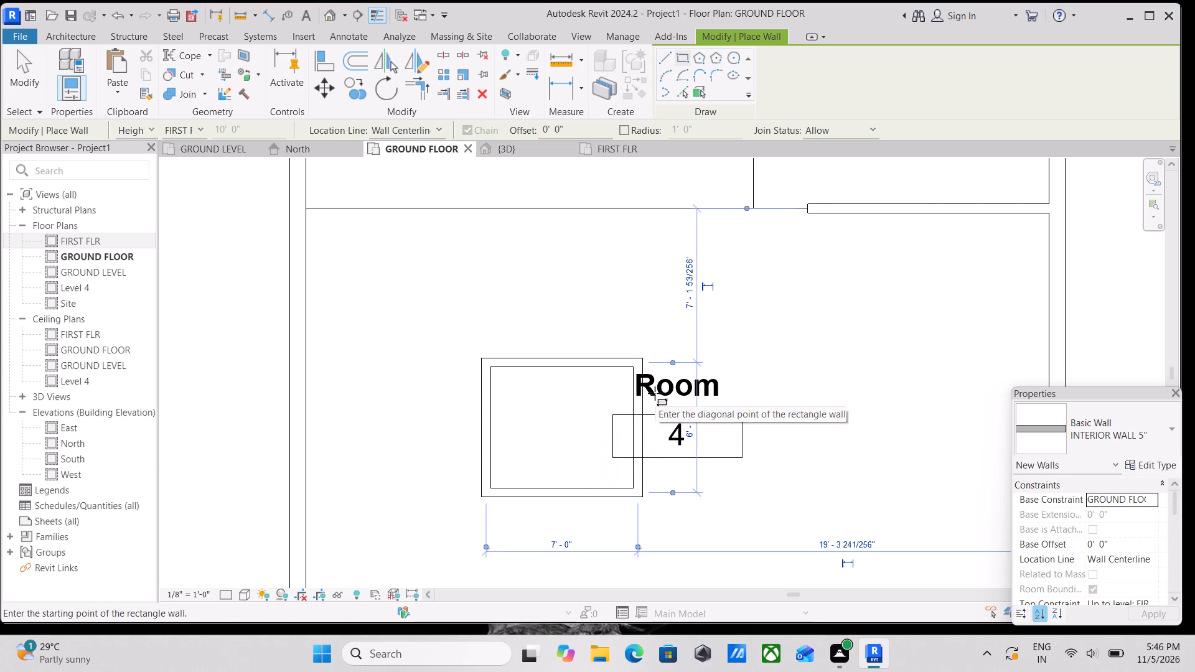
key(Escape)
key(Escape)
scroll(647, 449, down, 3)
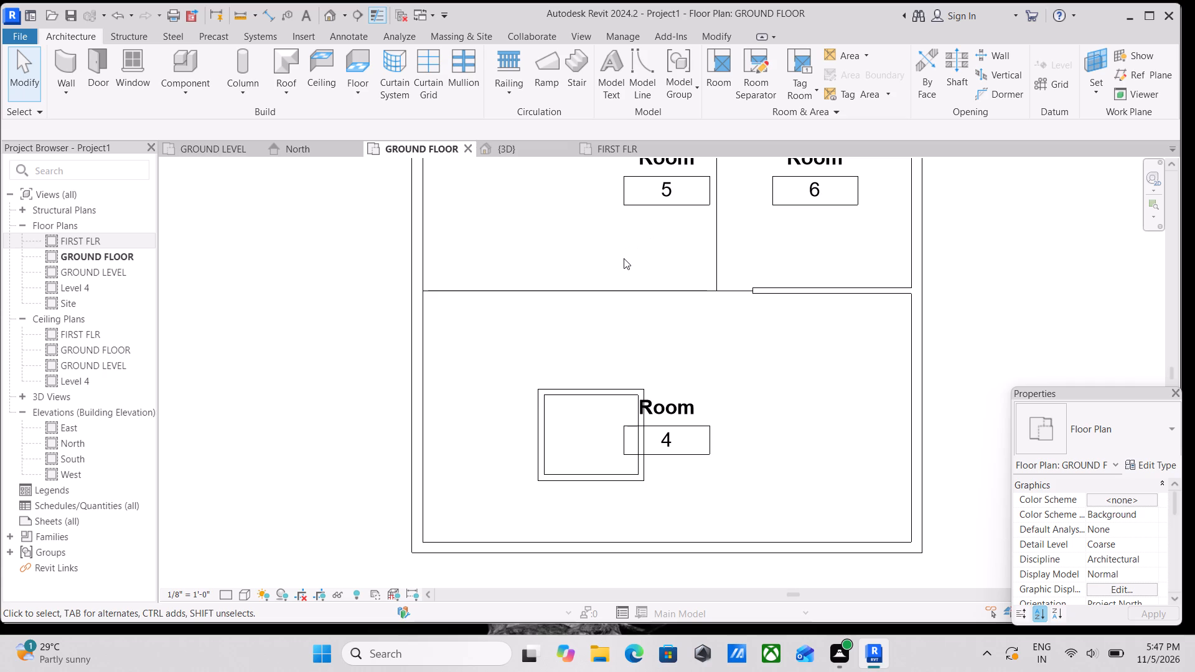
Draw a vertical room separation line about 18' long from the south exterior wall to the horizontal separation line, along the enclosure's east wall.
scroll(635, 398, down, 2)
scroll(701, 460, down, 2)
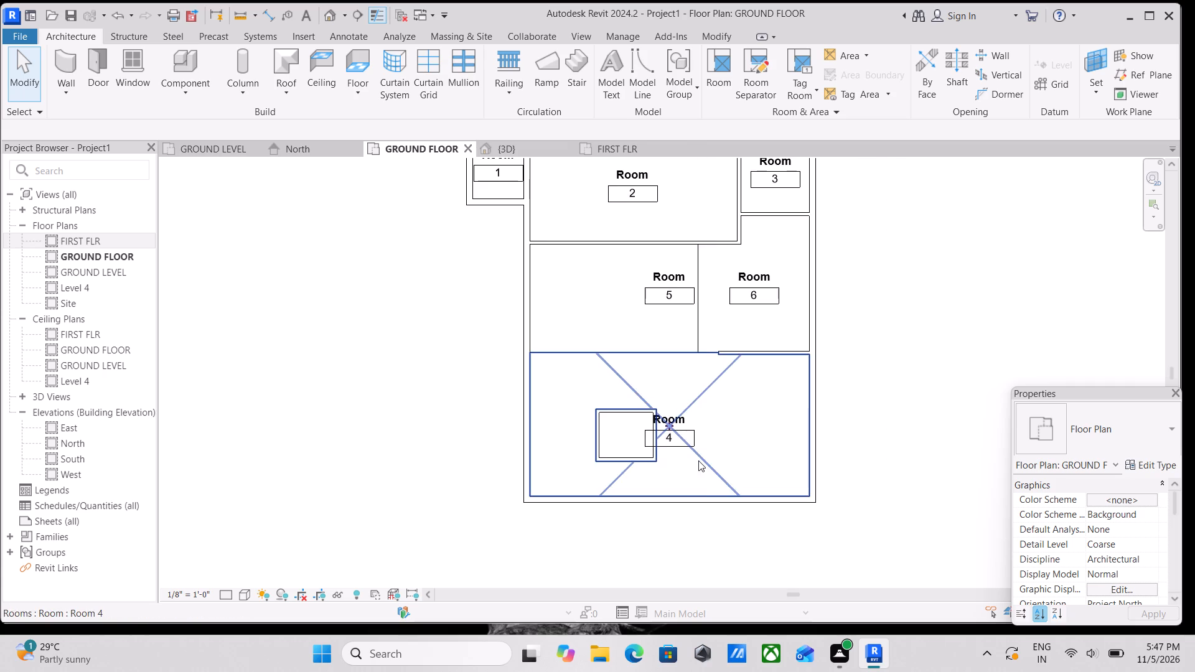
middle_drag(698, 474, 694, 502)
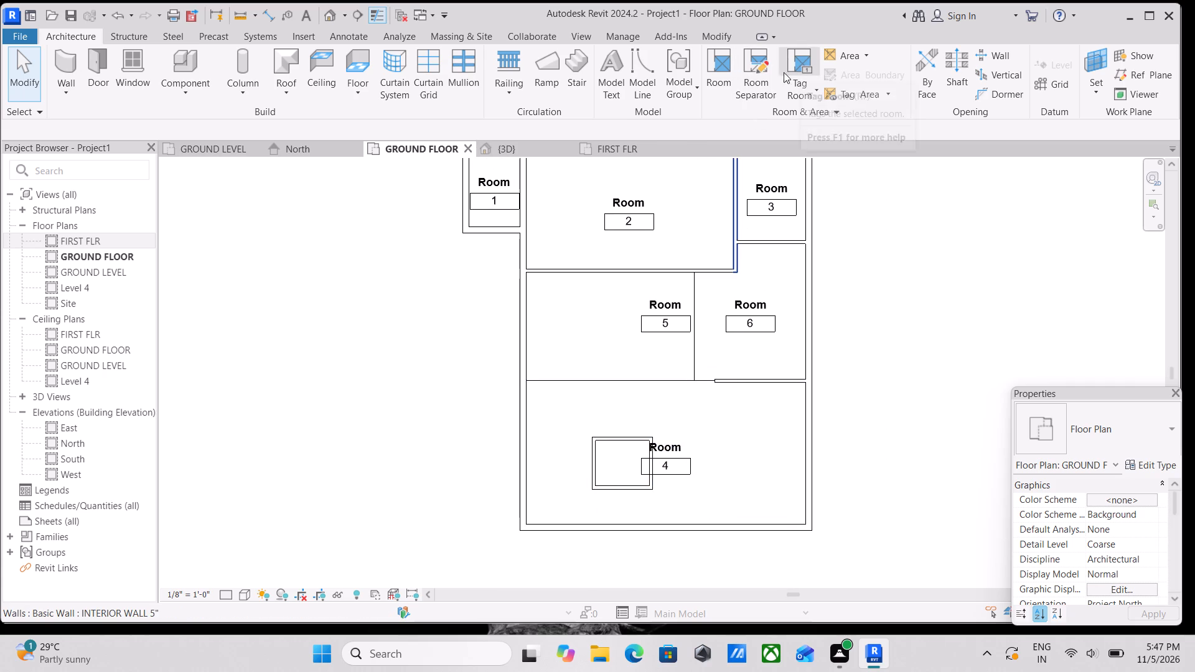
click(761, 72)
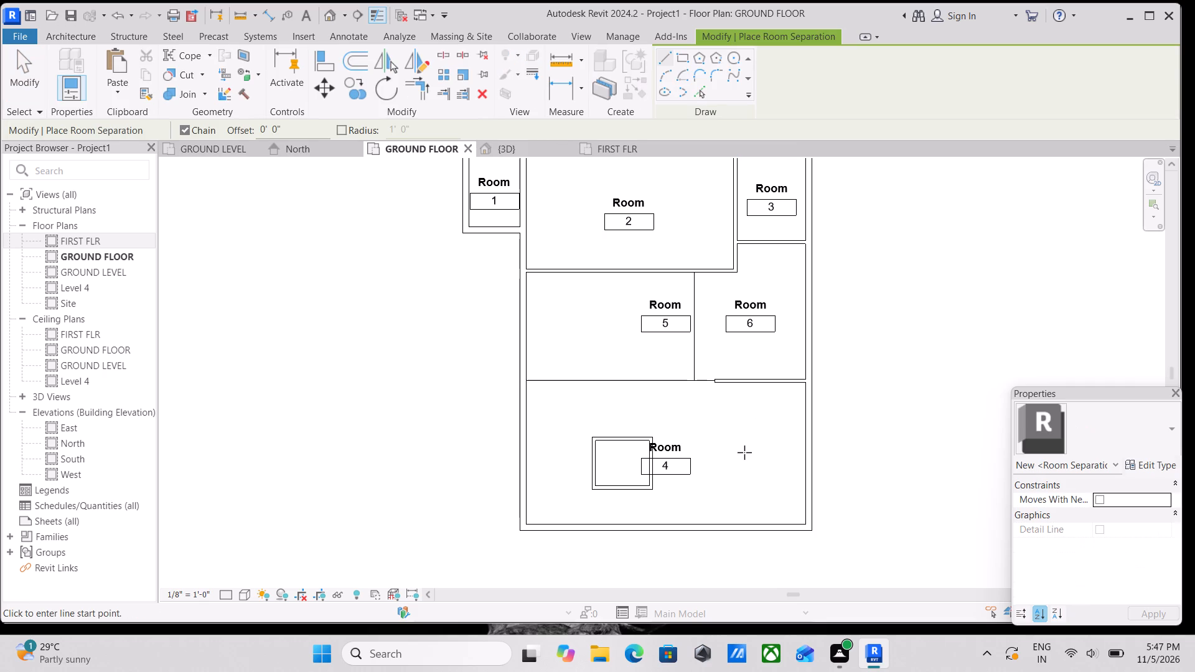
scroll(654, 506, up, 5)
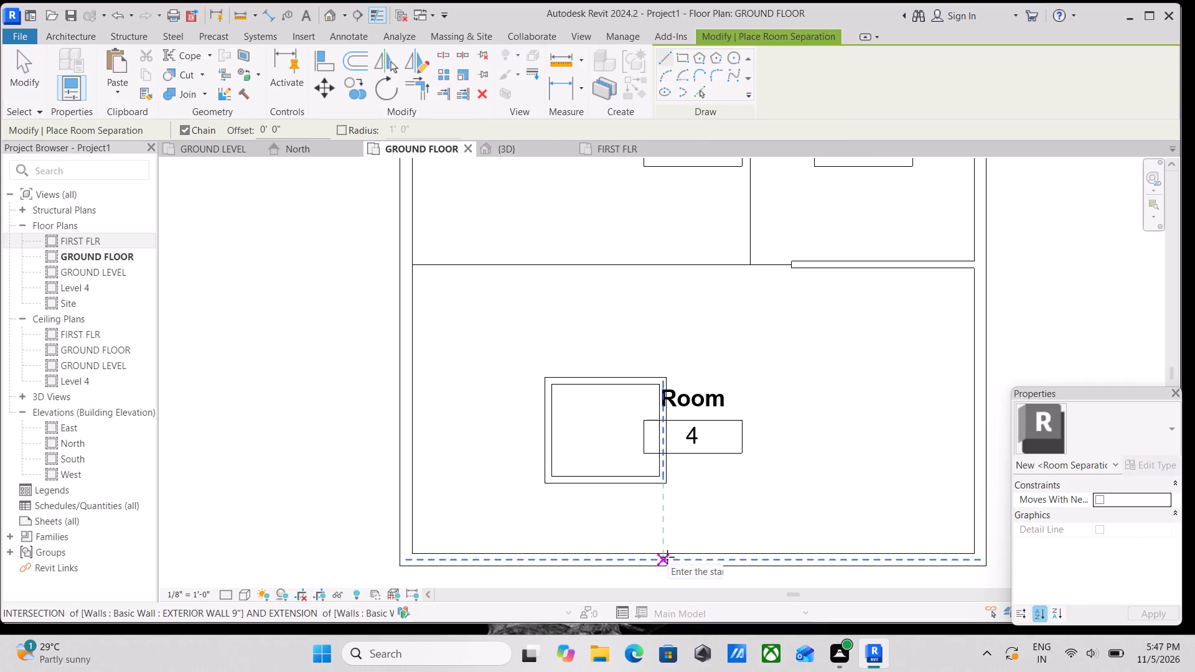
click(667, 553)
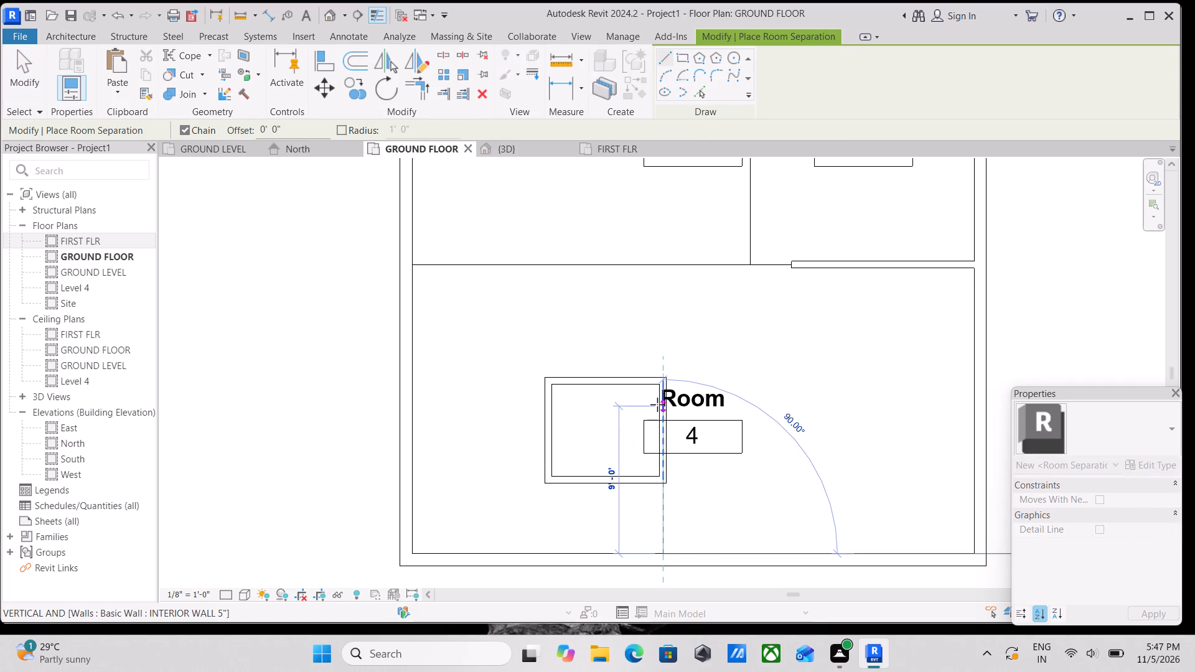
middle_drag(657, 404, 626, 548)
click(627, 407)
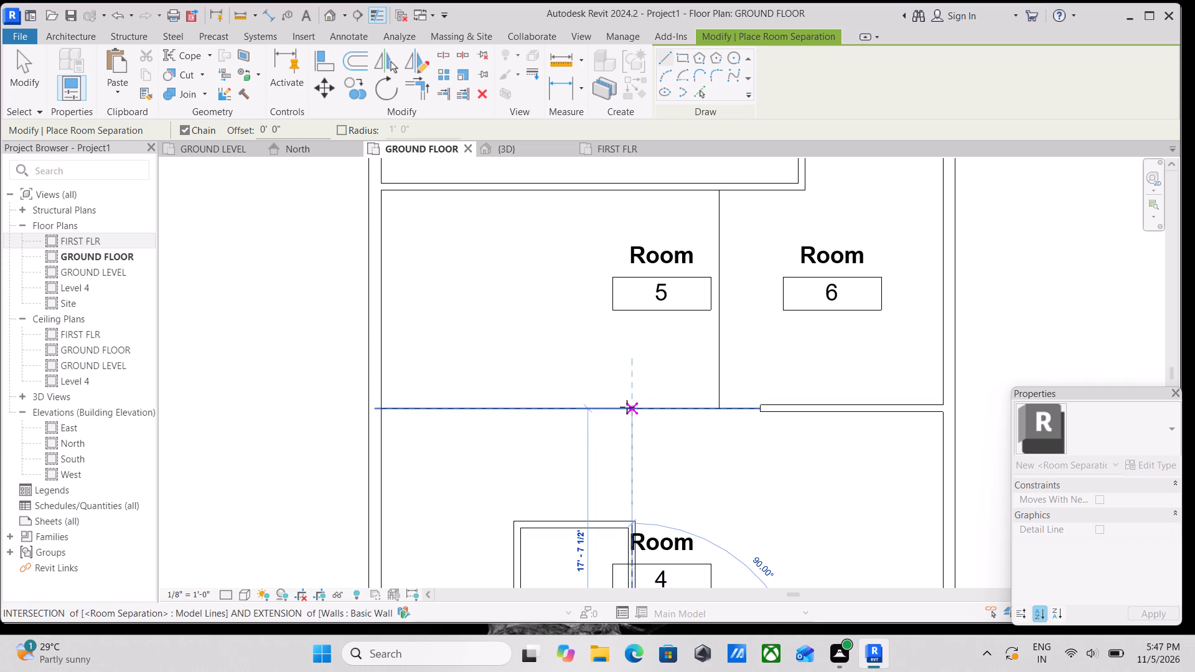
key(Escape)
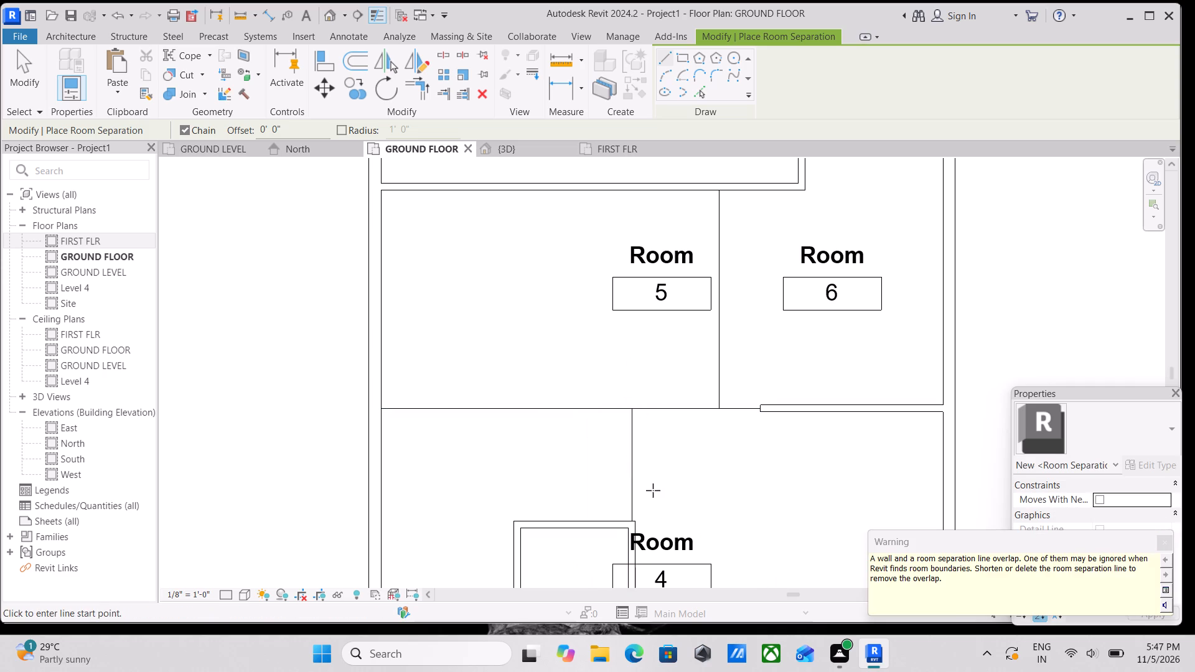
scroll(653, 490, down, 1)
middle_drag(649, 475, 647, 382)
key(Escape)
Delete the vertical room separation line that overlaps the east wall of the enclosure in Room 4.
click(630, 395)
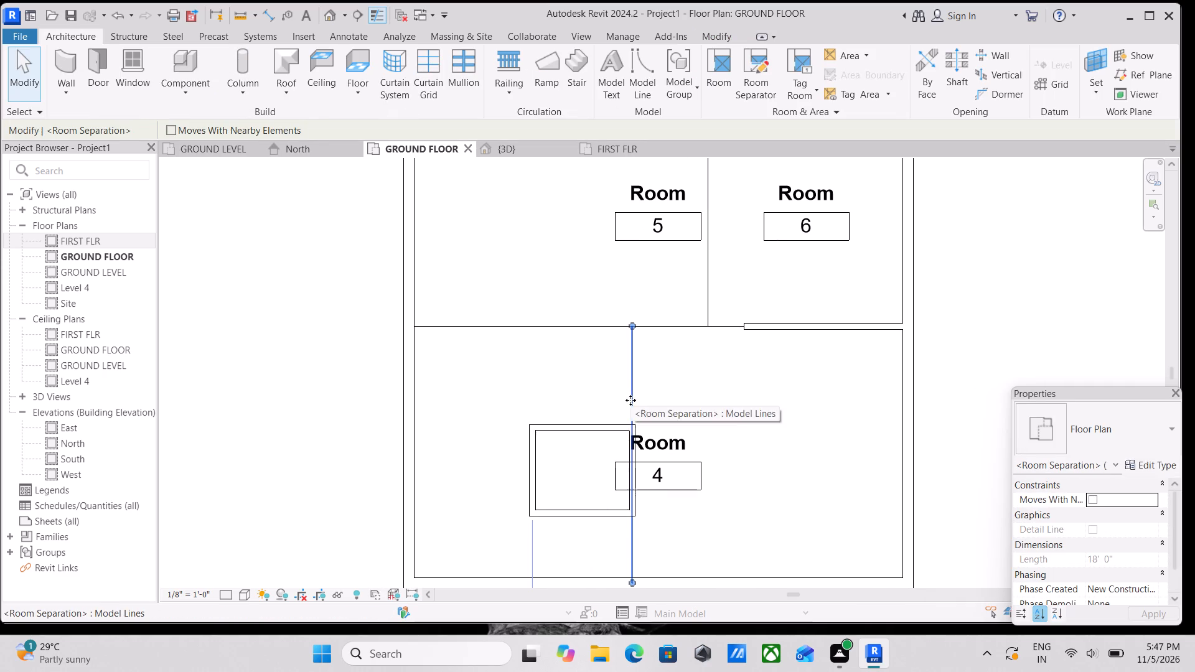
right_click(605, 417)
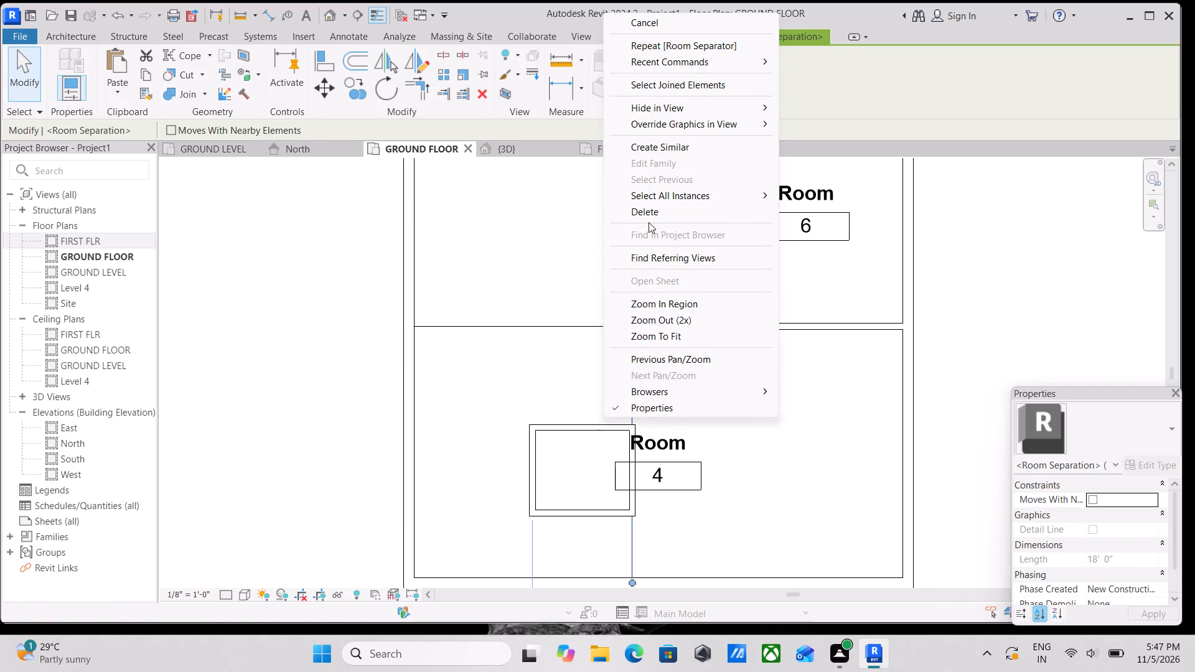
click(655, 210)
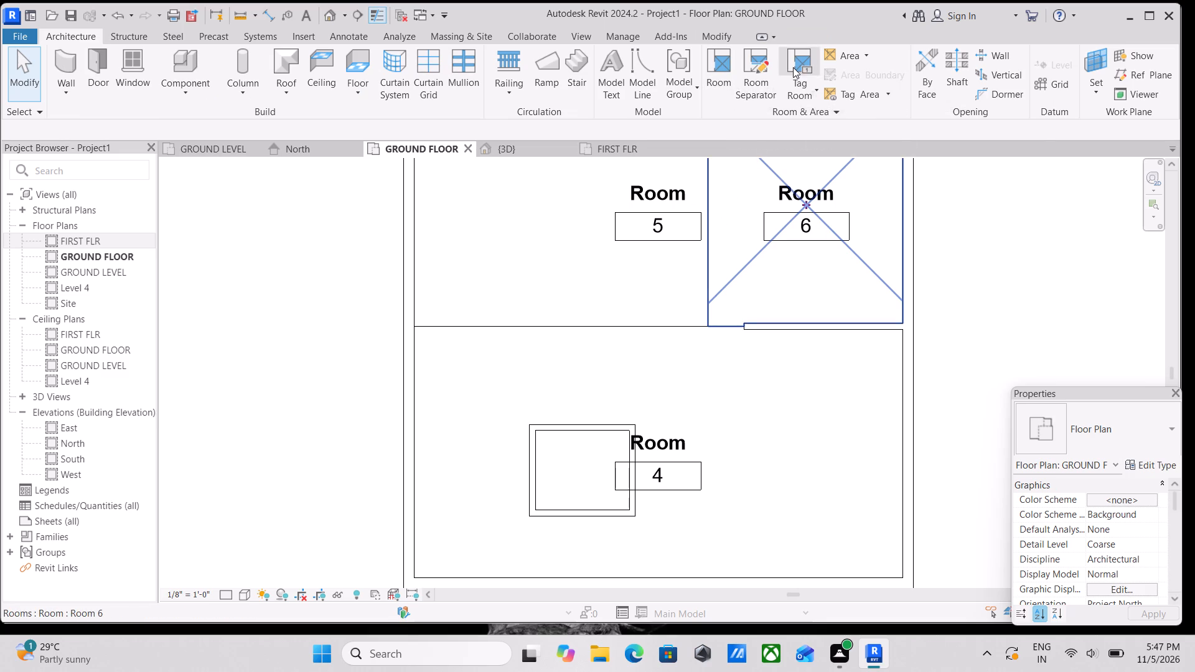
Draw a vertical room separation line from the enclosure's northeast outer corner up to the horizontal separation line.
click(754, 65)
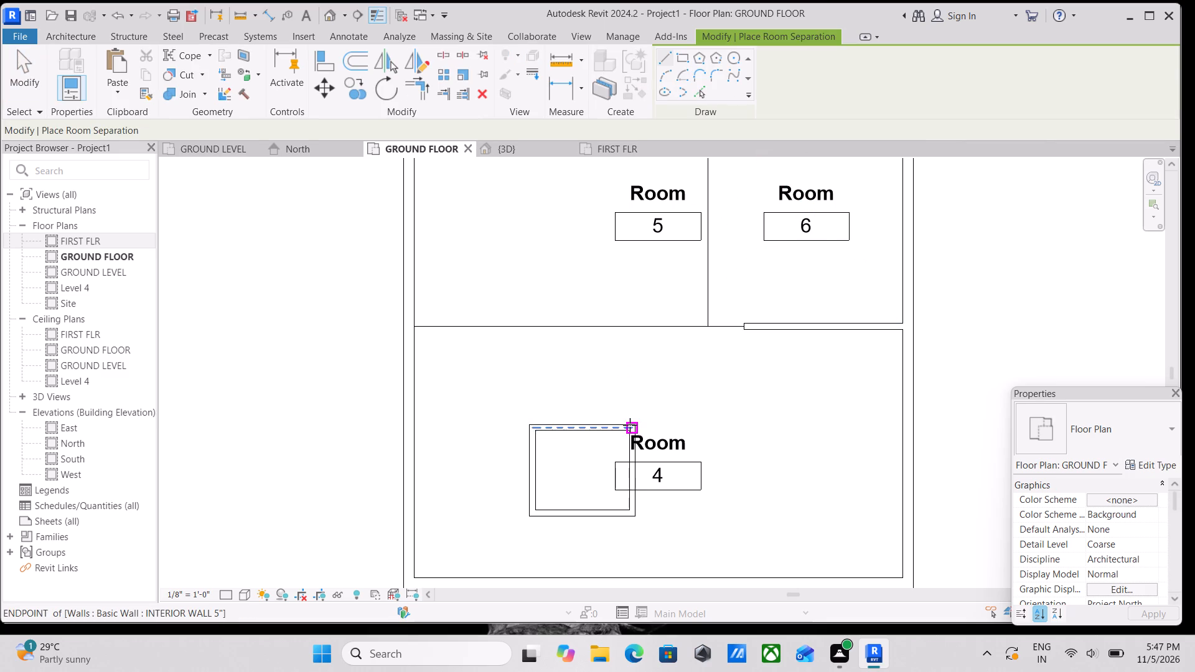
scroll(630, 425, up, 5)
click(637, 421)
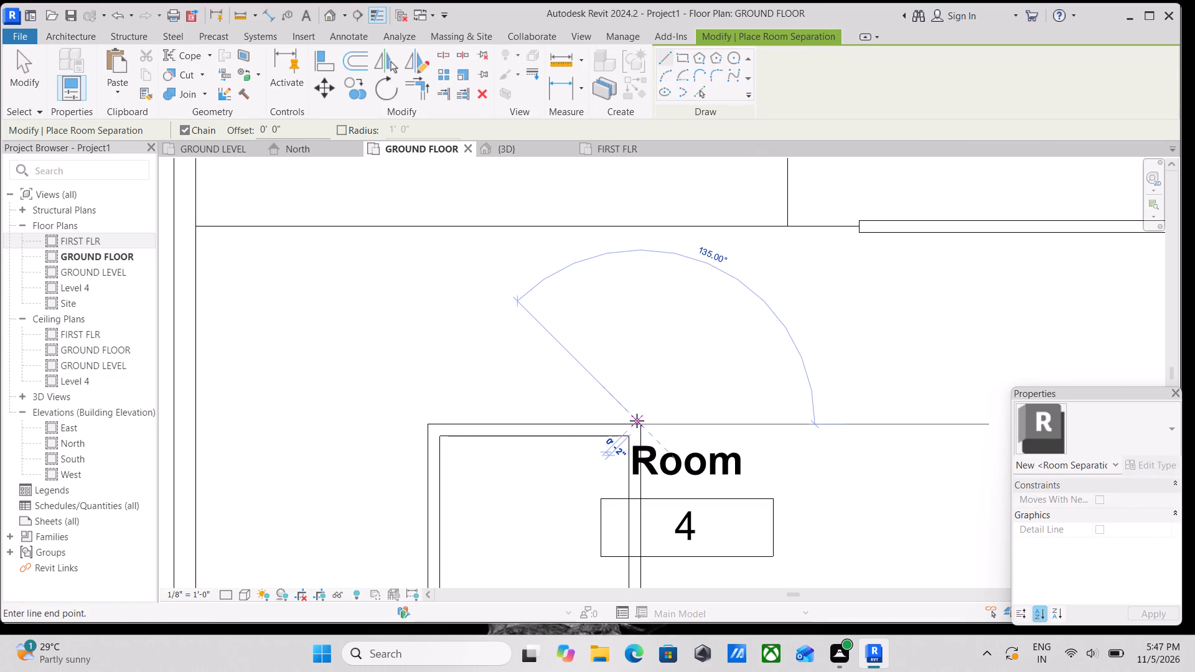
click(641, 228)
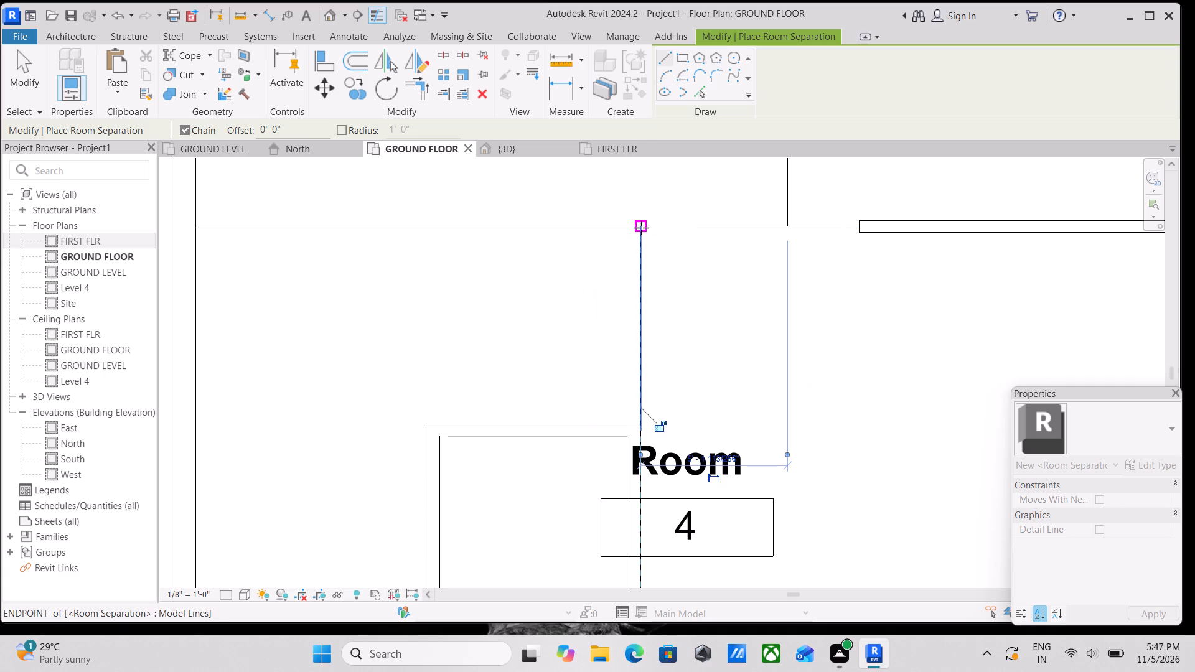
key(Escape)
Draw a vertical room separation line from the enclosure's southeast outer corner down to the south exterior wall.
scroll(746, 477, down, 2)
middle_drag(747, 516, 778, 420)
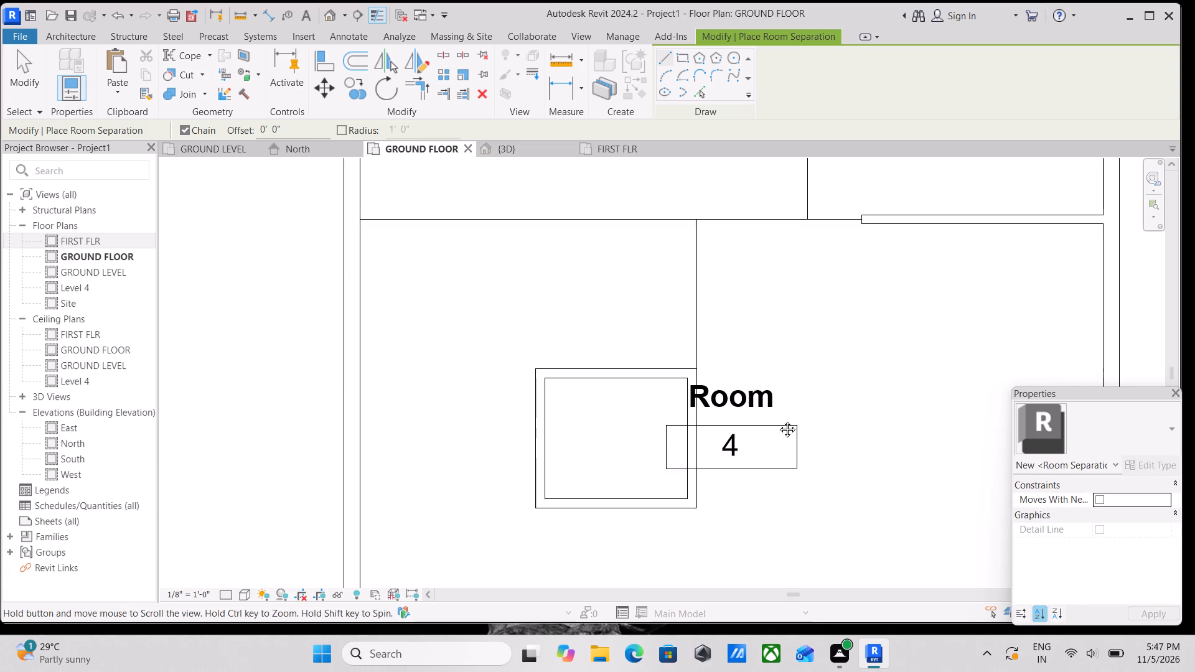
middle_drag(778, 420, 778, 426)
scroll(688, 477, up, 4)
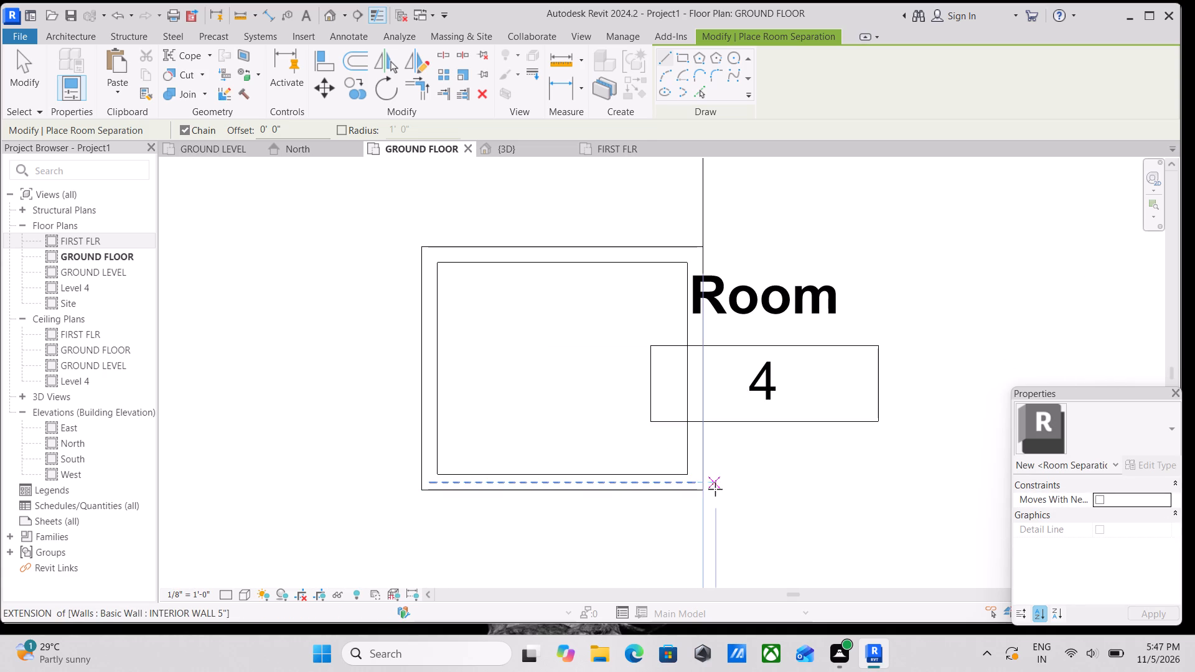
click(703, 491)
scroll(700, 551, up, 1)
middle_drag(700, 551, 703, 388)
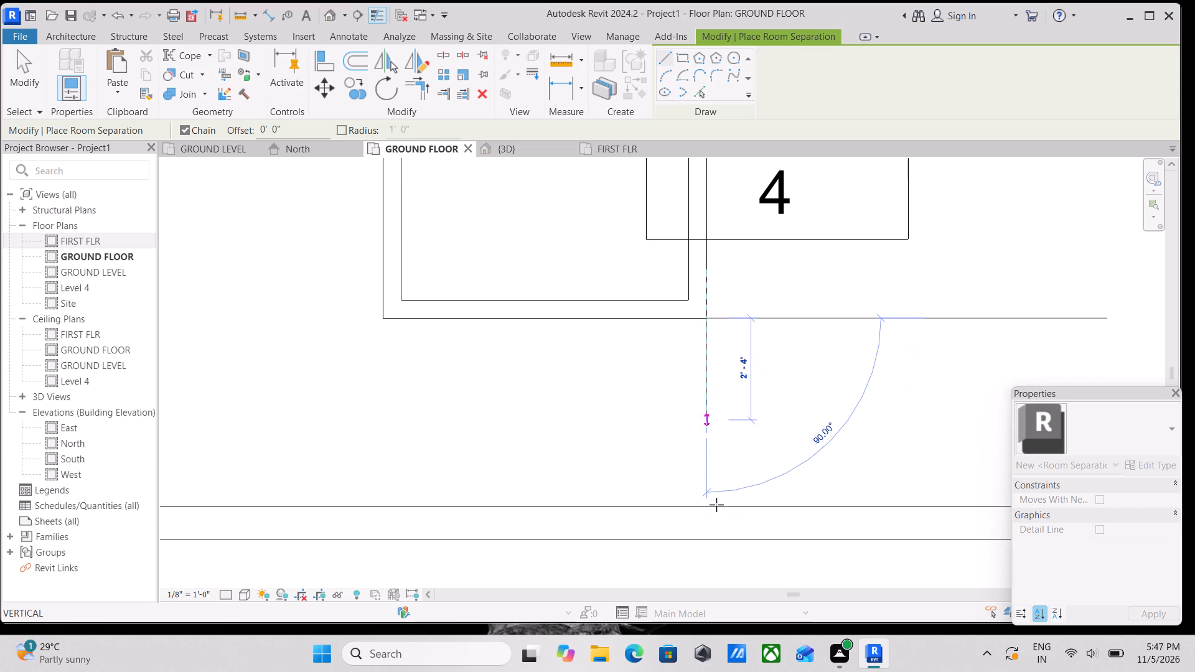
click(707, 508)
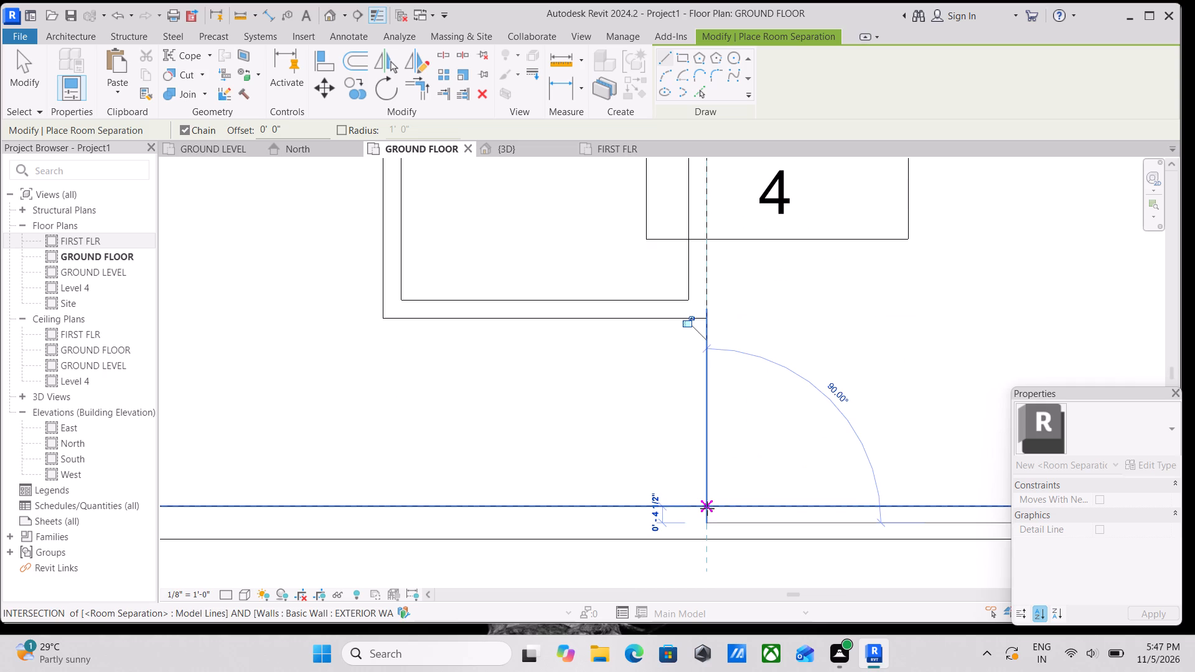
key(Escape)
key(Escape)
scroll(790, 420, down, 5)
middle_drag(785, 429, 758, 505)
scroll(755, 499, down, 2)
middle_drag(755, 499, 731, 498)
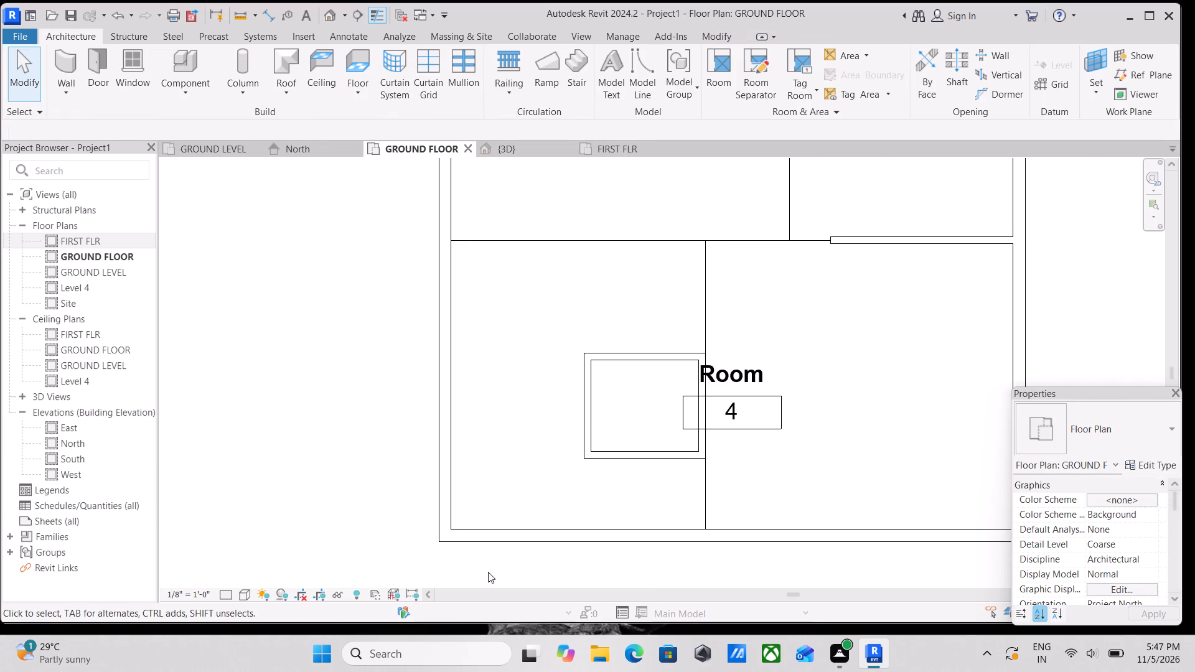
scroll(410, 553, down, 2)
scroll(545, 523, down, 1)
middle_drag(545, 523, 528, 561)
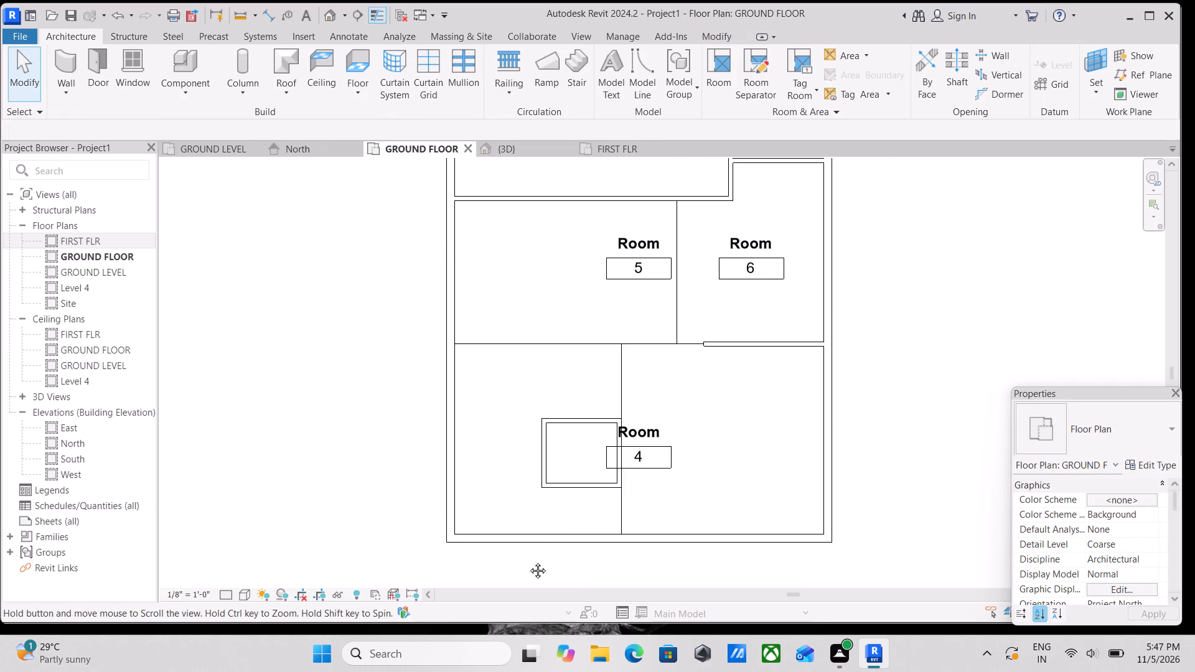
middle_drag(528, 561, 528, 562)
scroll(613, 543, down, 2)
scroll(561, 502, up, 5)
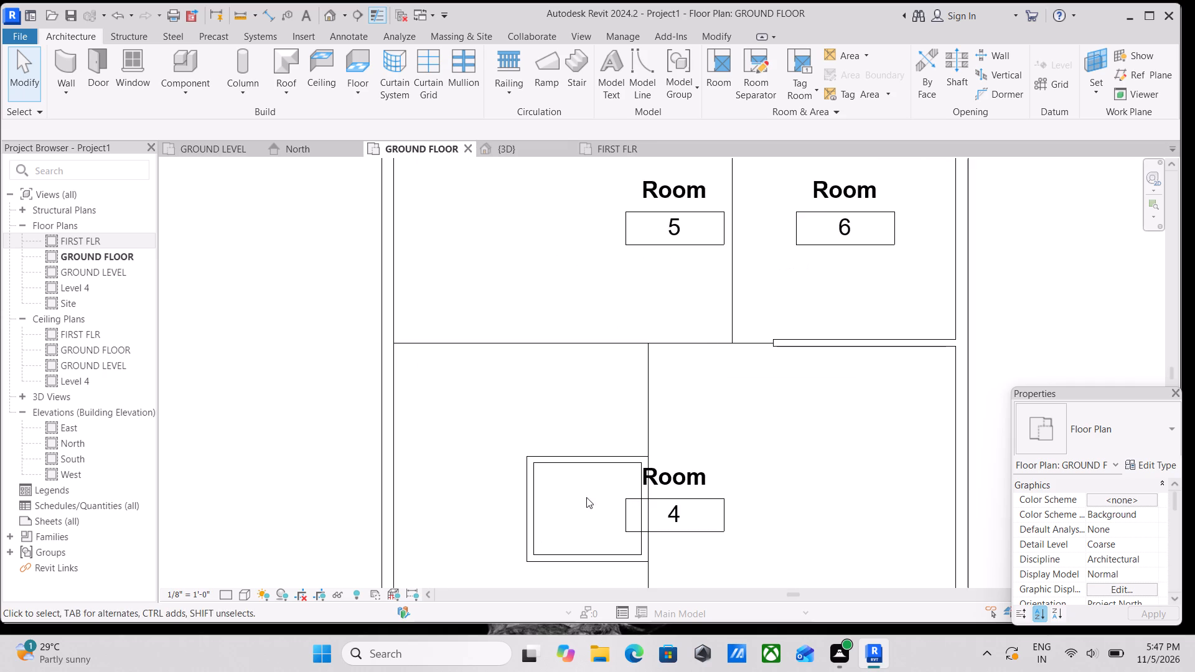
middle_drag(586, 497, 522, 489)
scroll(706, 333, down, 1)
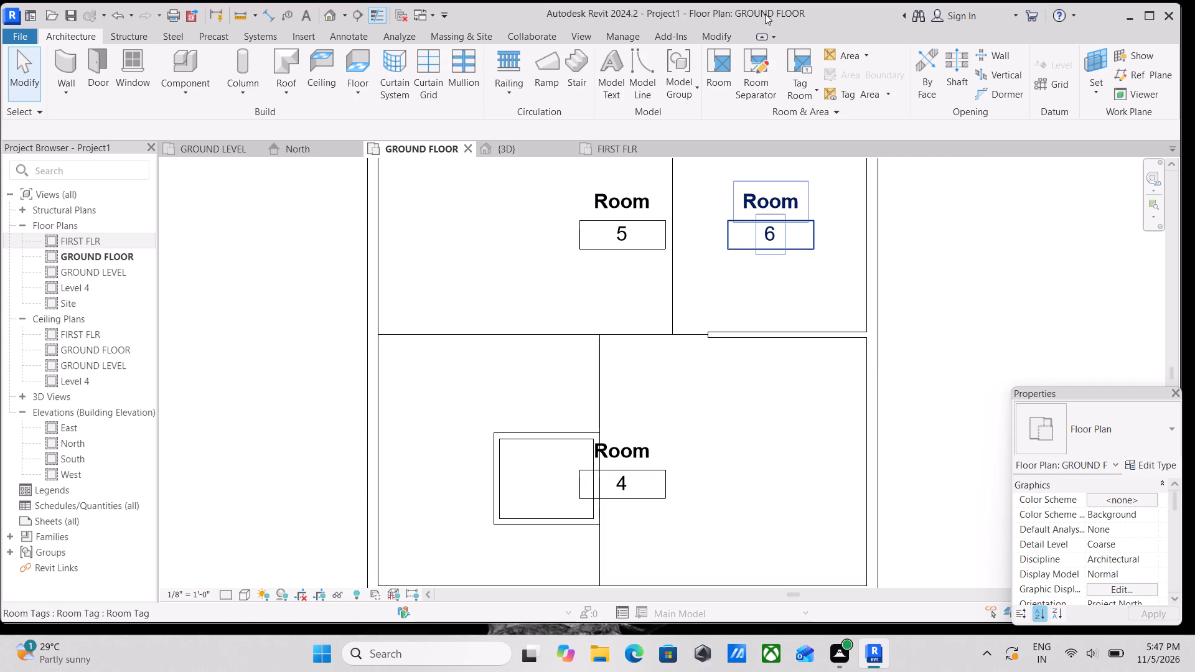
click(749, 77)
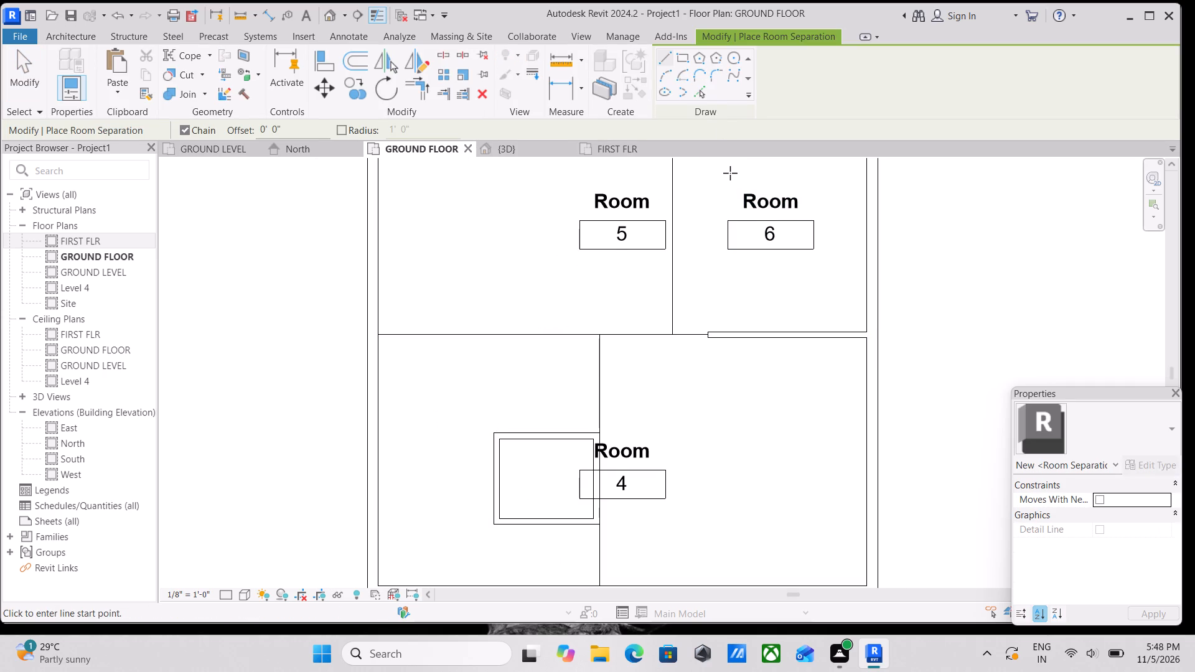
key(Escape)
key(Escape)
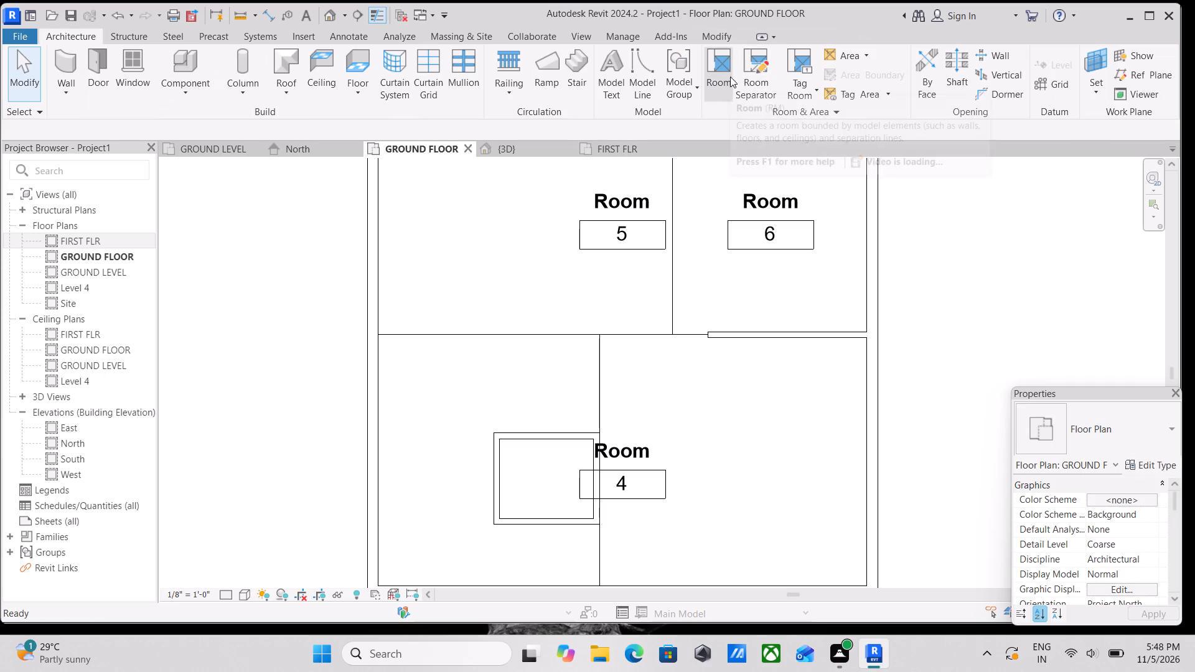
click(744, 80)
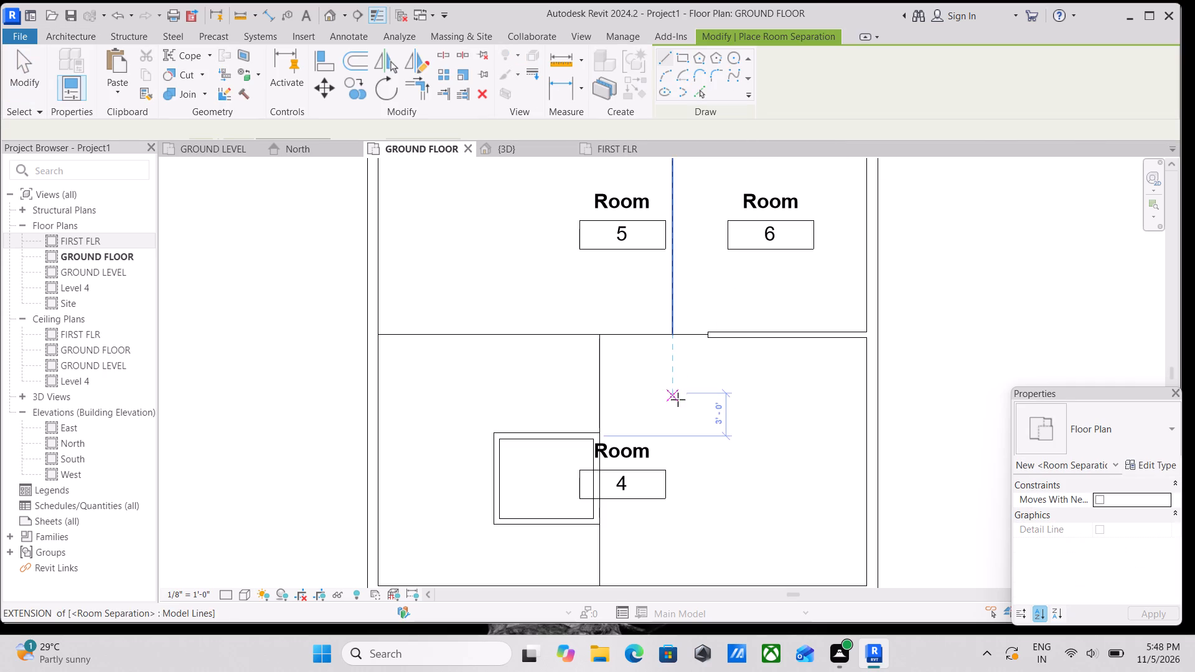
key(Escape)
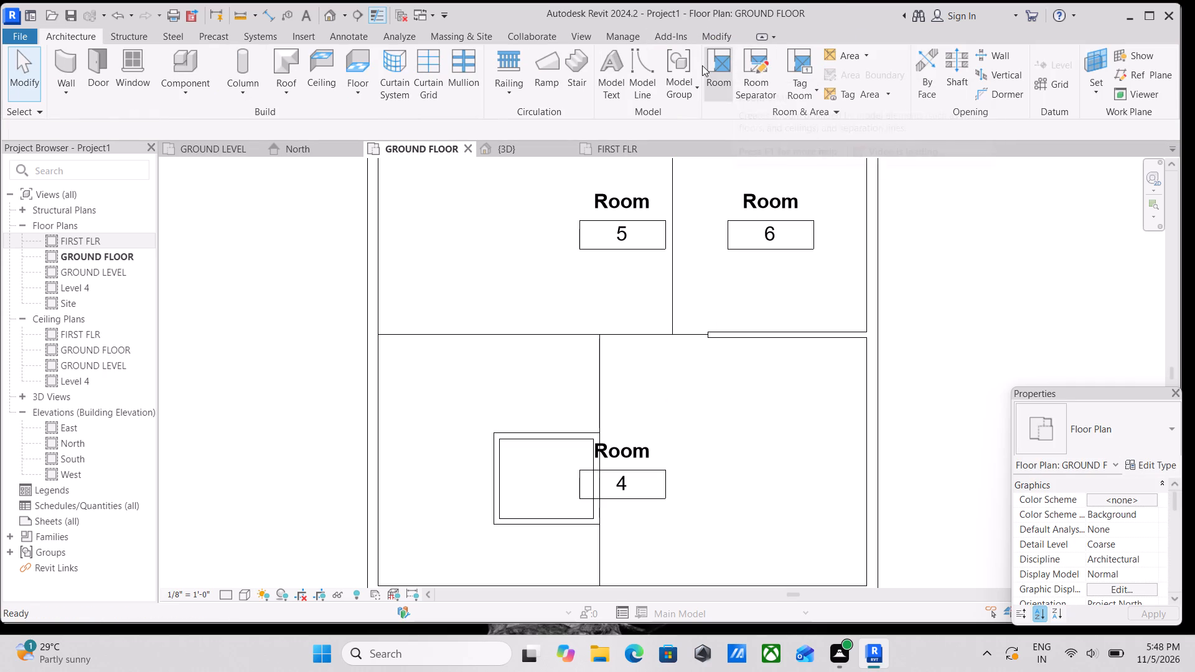
Place two tagged rooms, one in the southwest area around the small enclosure and one inside the enclosure.
click(728, 72)
scroll(498, 371, down, 3)
middle_drag(495, 372, 528, 334)
scroll(506, 404, up, 3)
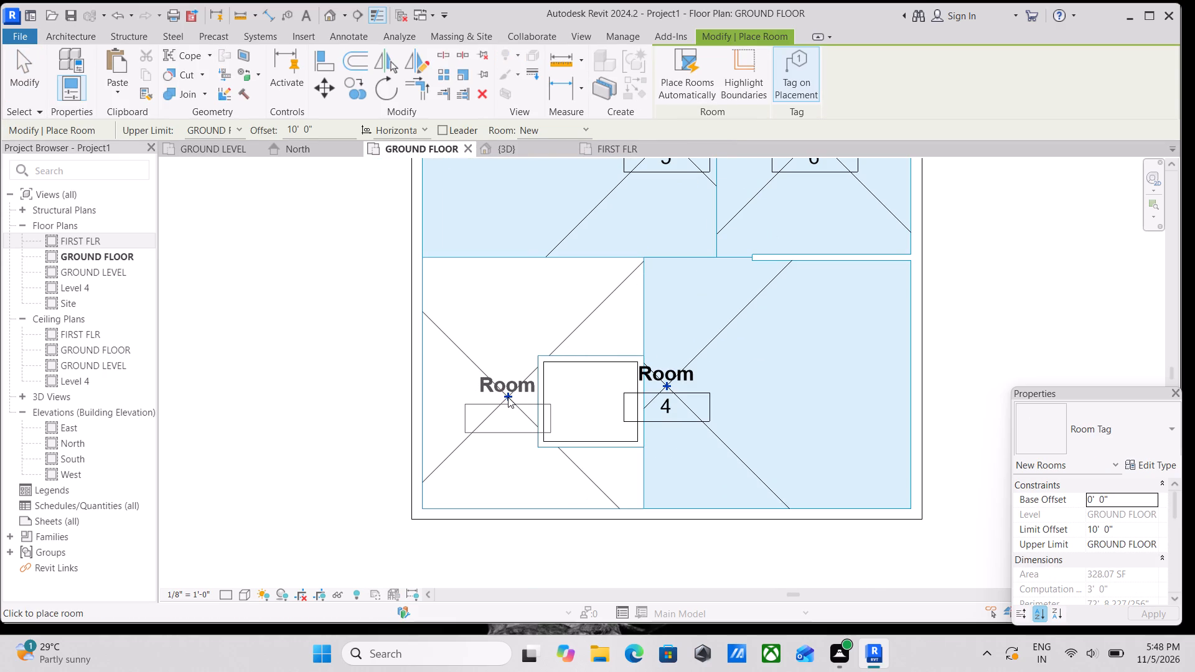
click(508, 397)
scroll(599, 395, up, 1)
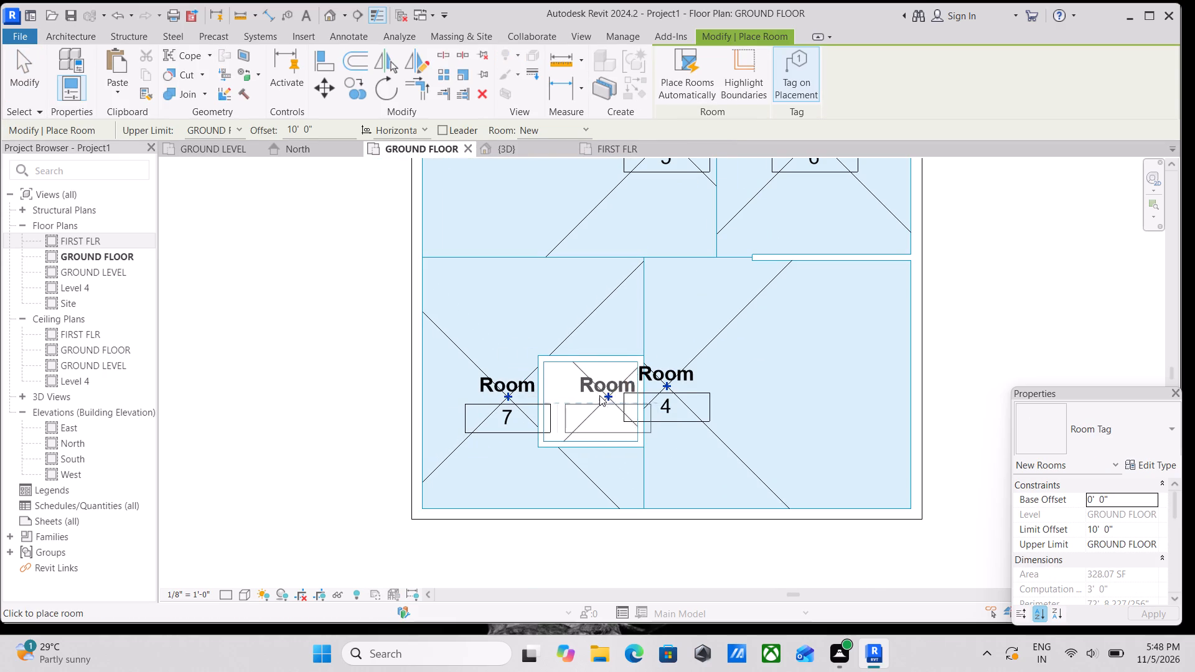
scroll(599, 395, up, 2)
click(592, 399)
scroll(615, 286, down, 2)
middle_drag(615, 286, 597, 477)
key(Escape)
scroll(673, 325, down, 4)
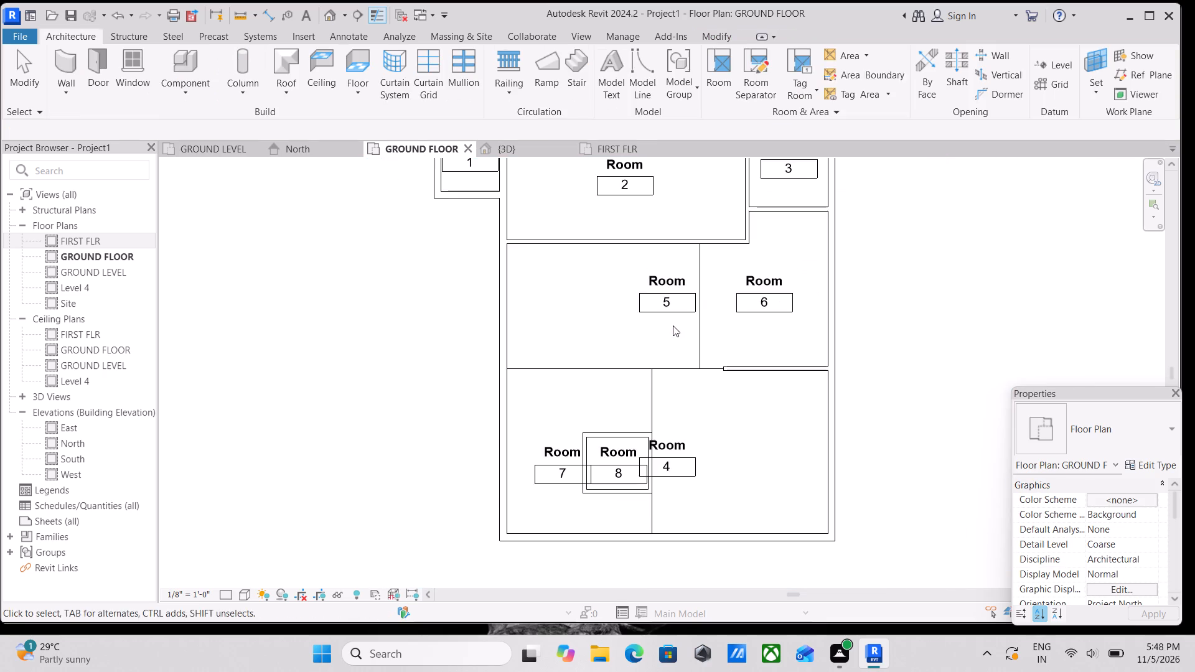
key(Escape)
Rename Room 2, the large north room, as MASTER BED ROOM through its room tag.
scroll(677, 324, down, 2)
scroll(688, 297, up, 3)
middle_drag(688, 297, 652, 470)
scroll(599, 304, up, 2)
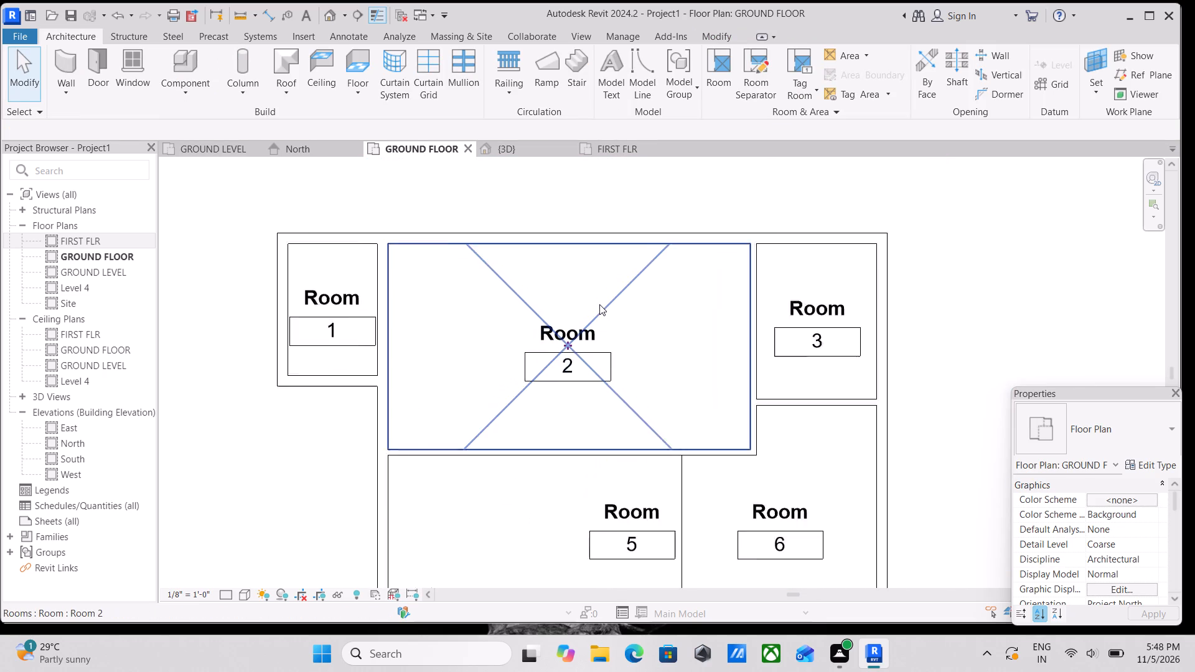
scroll(599, 304, up, 1)
scroll(587, 315, down, 2)
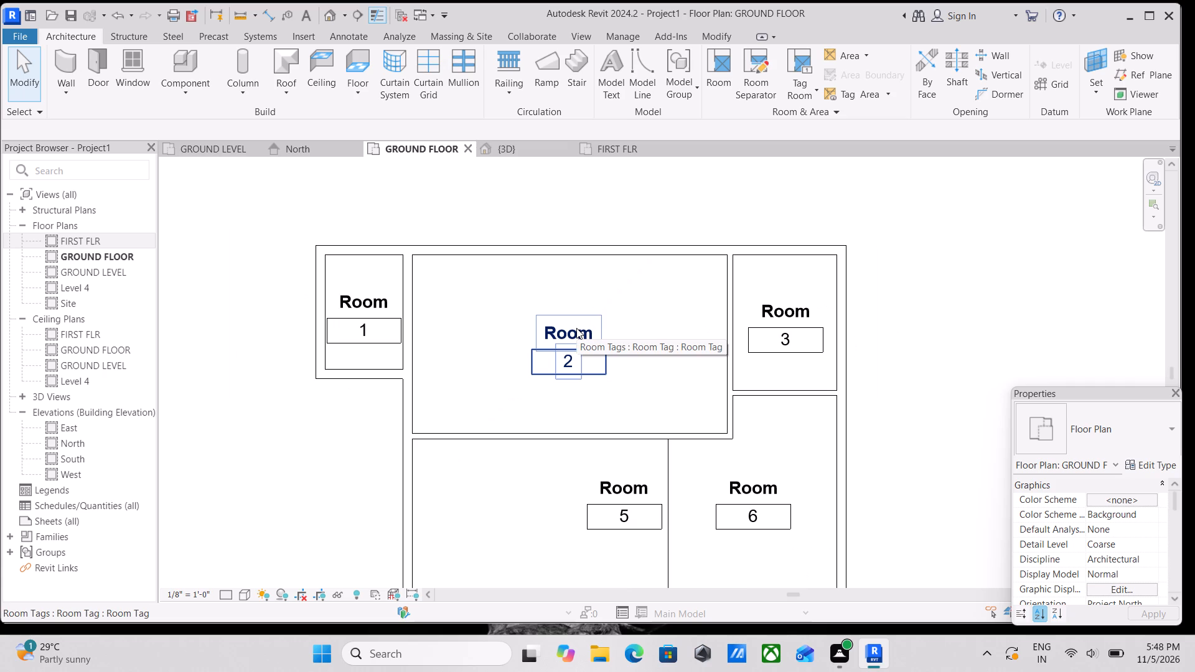
scroll(584, 352, up, 2)
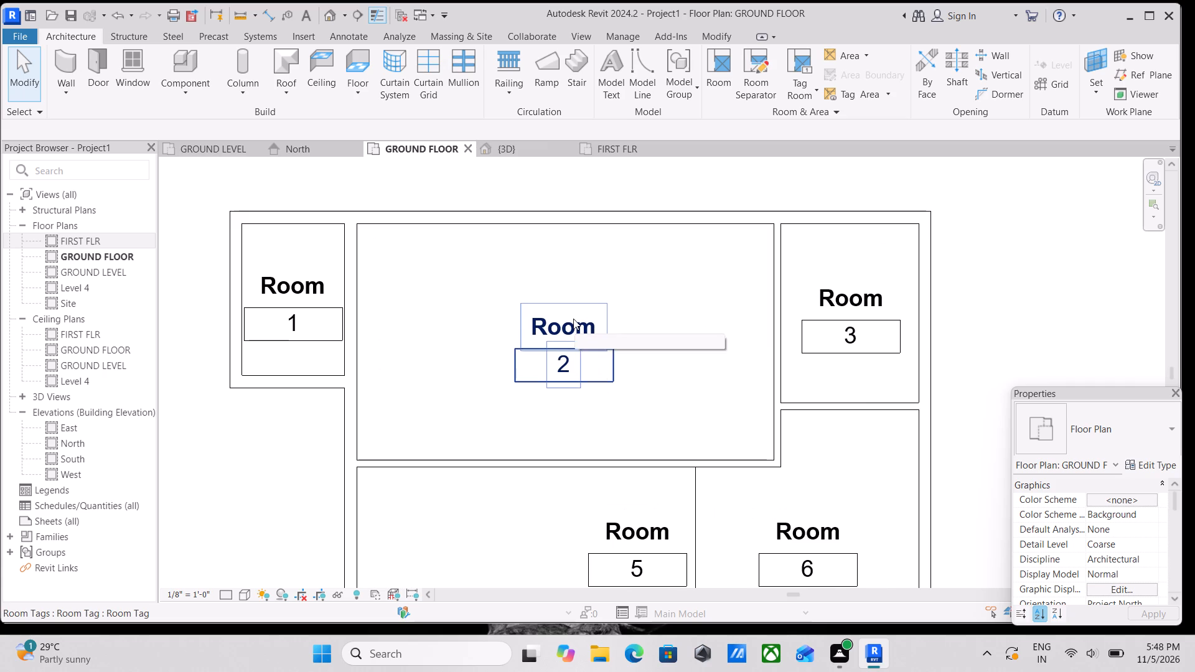
double_click(573, 319)
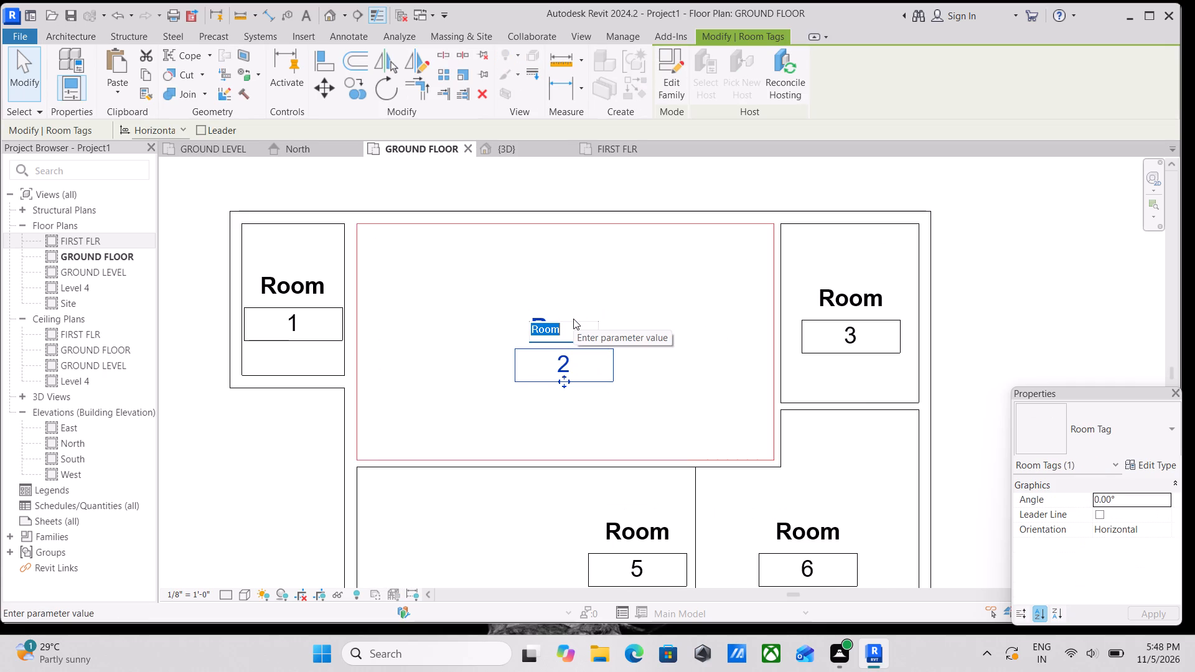
text(br)
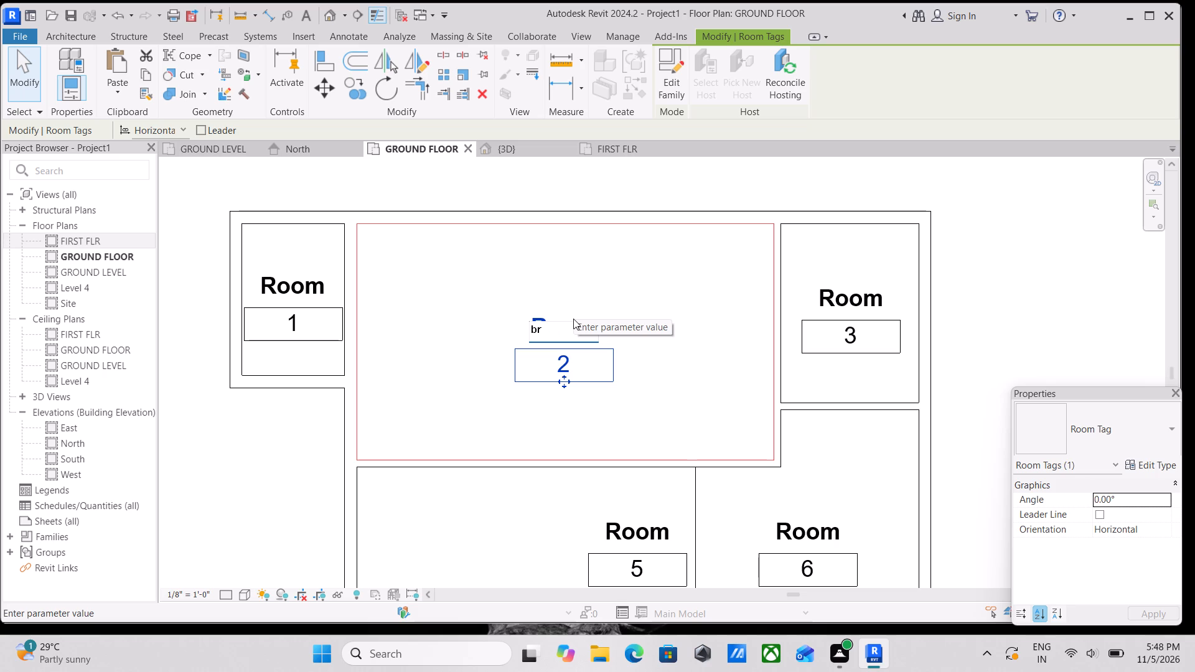
key(BackSpace)
key(BackSpace)
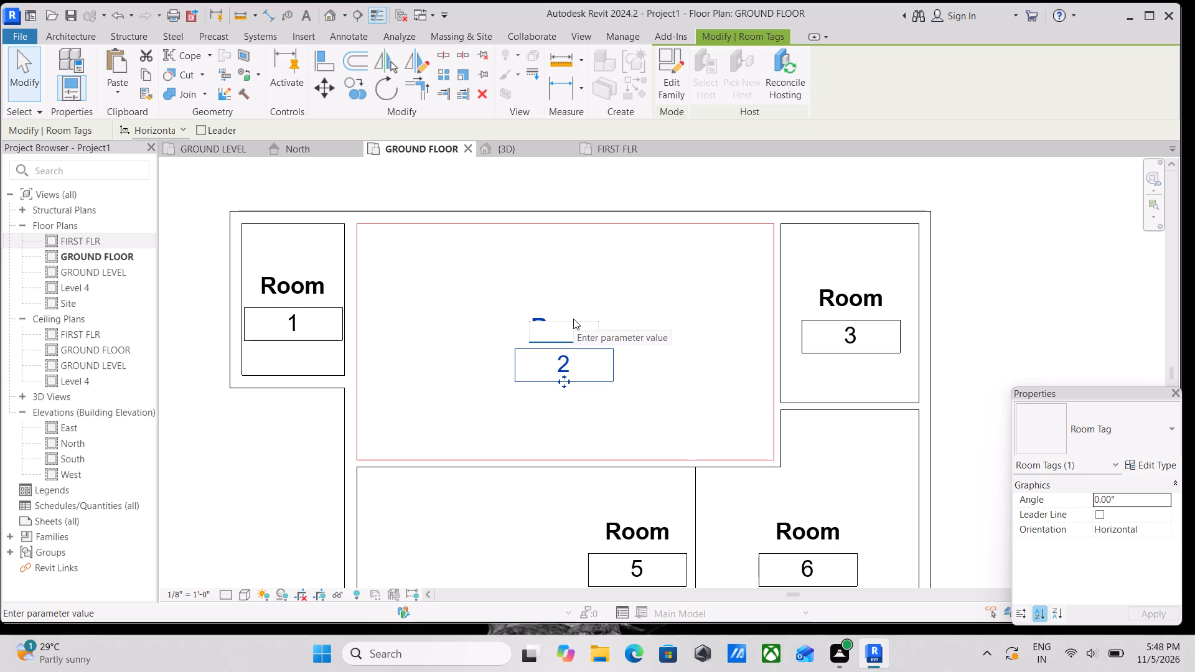
key(Tab)
key(m)
key(BackSpace)
key(Tab)
text(mas)
key(BackSpace)
key(BackSpace)
key(BackSpace)
text(MA)
text(STER)
key(space)
text(BED)
key(space)
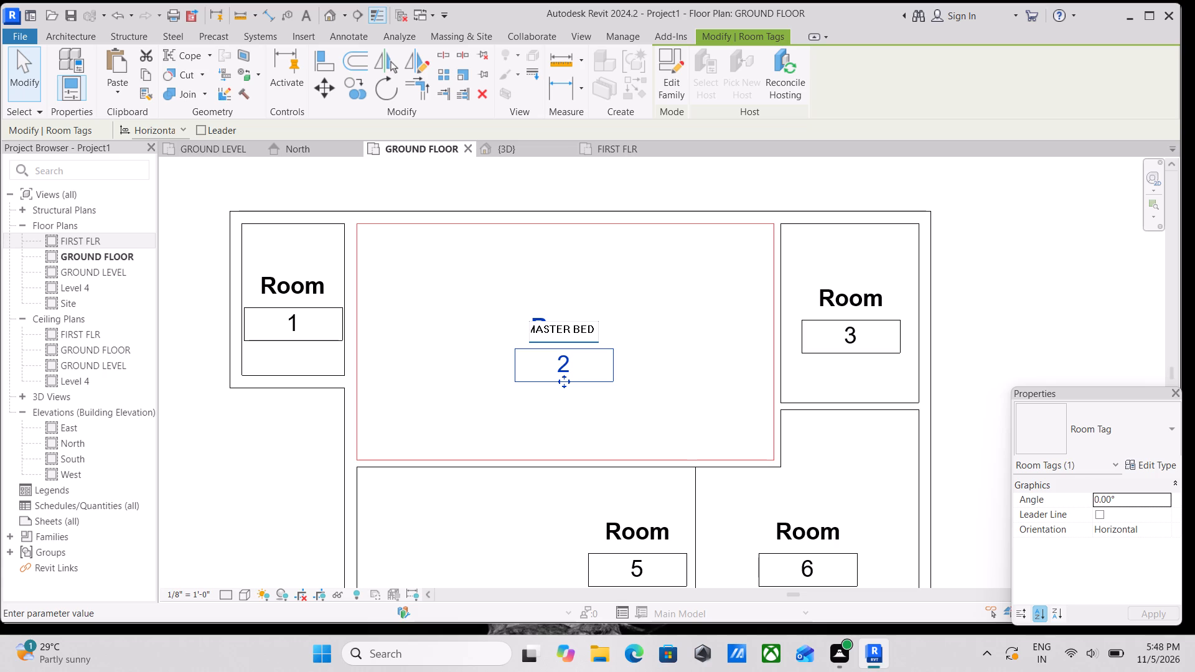
text(ROOM)
key(Return)
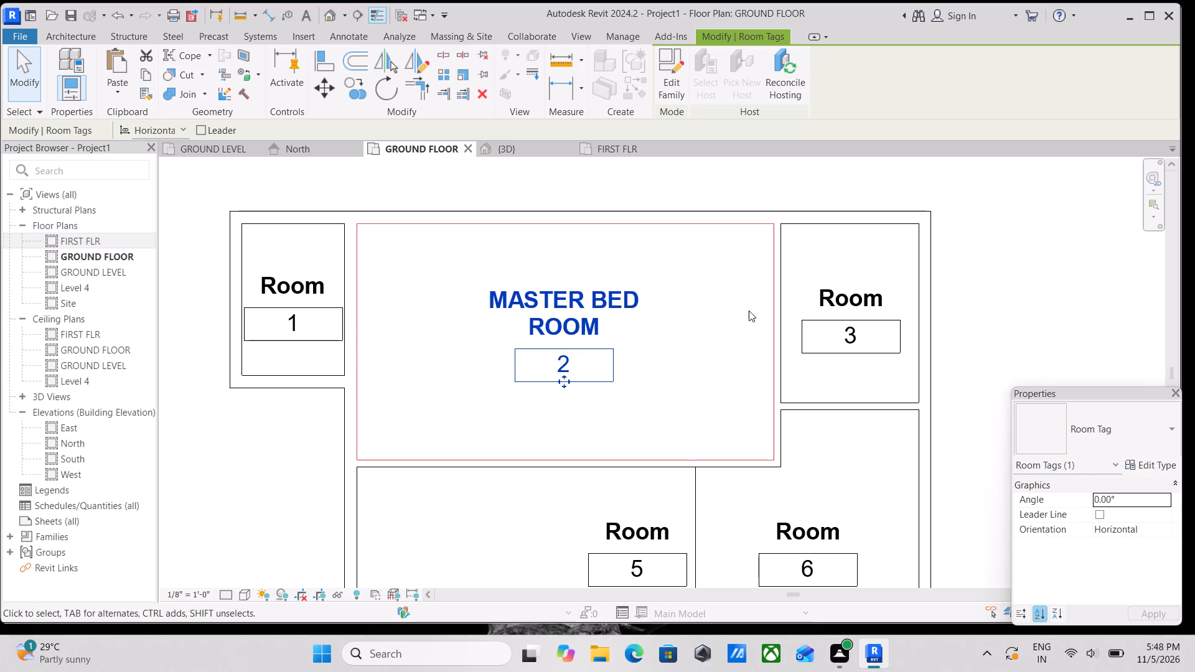
key(Escape)
Rename Room 3, in the northeast corner, as LAUNDRY through its room tag.
scroll(841, 284, up, 1)
scroll(846, 284, down, 1)
middle_drag(846, 284, 749, 302)
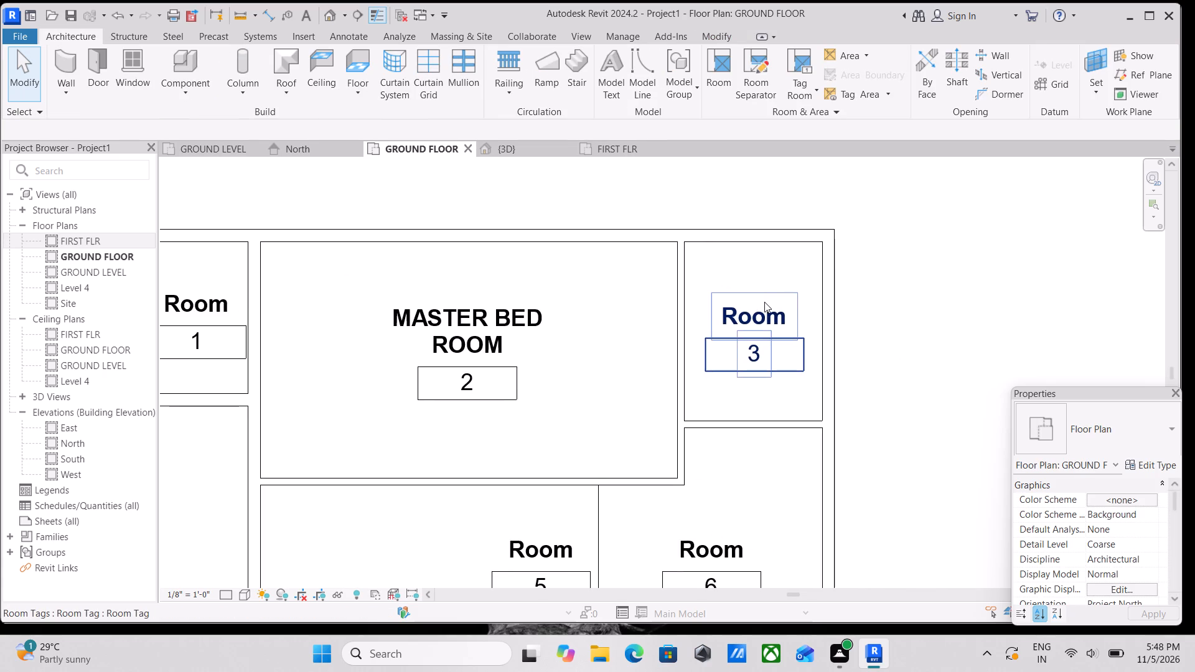
click(774, 315)
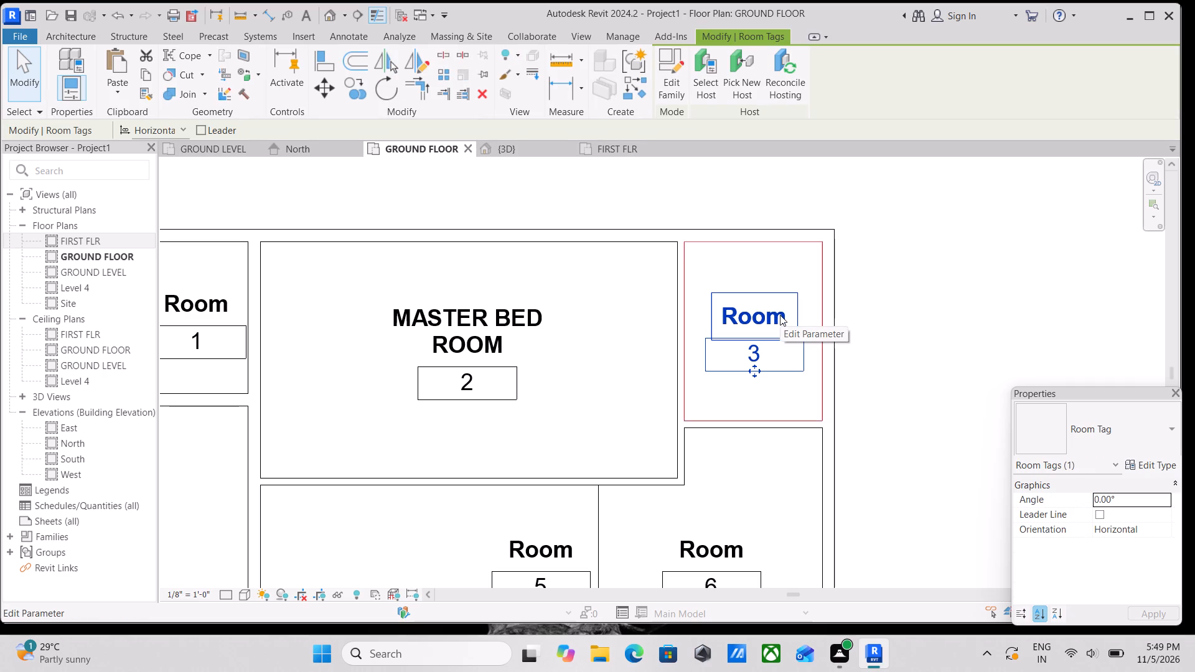
key(l)
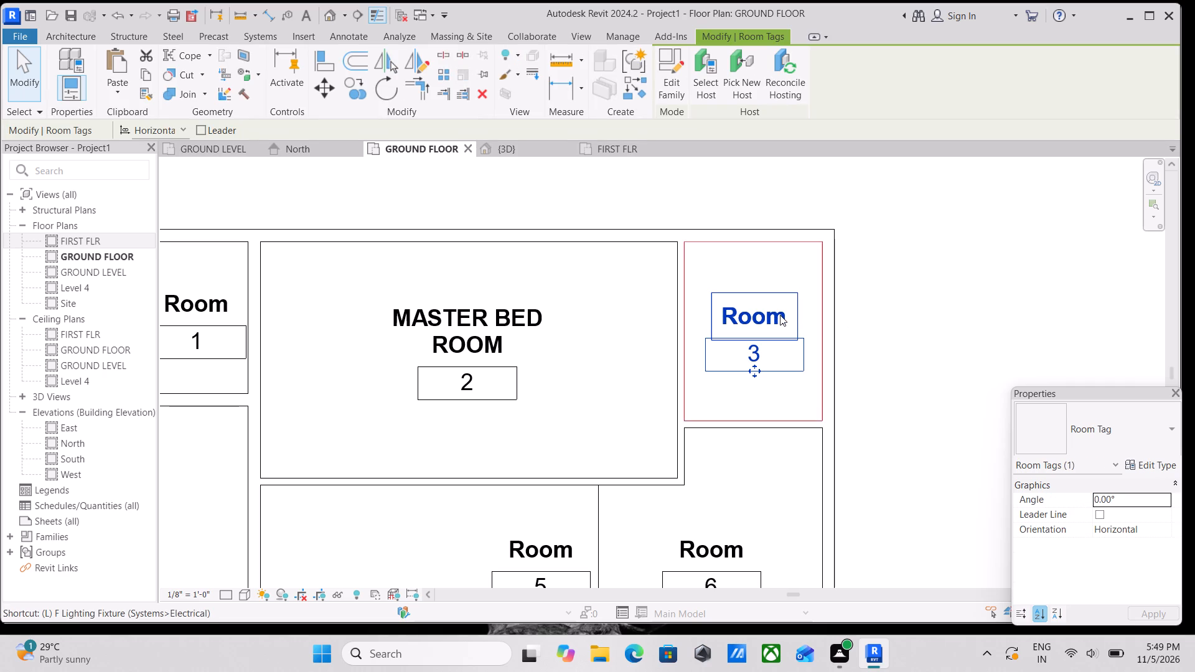
key(Escape)
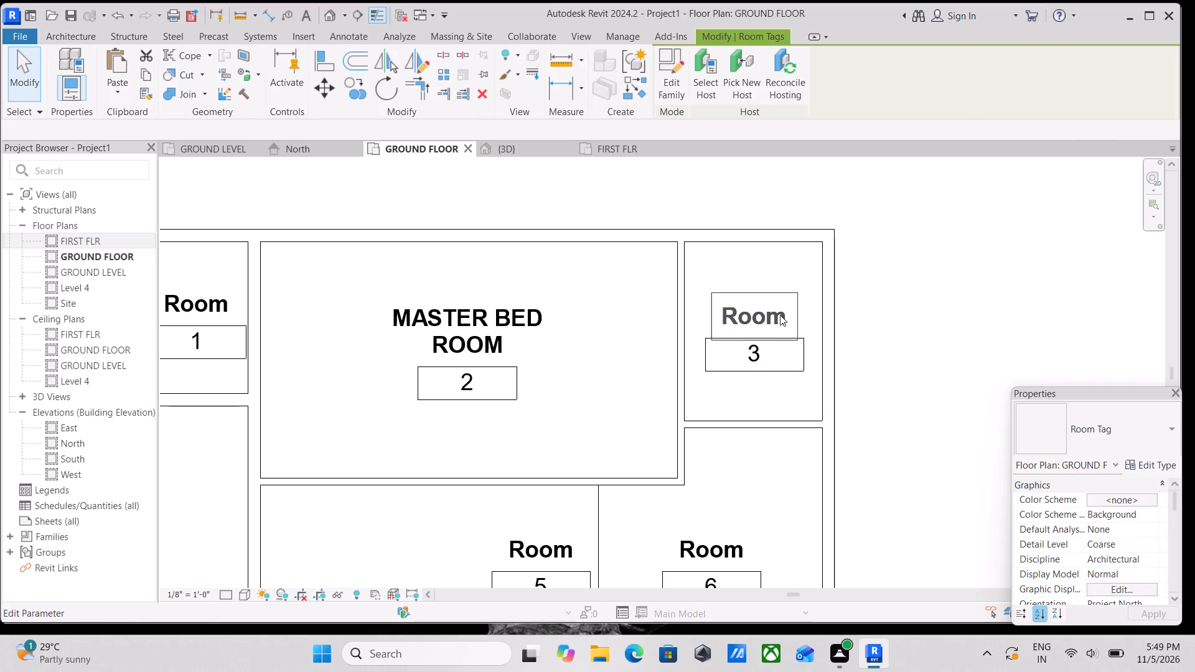
double_click(766, 306)
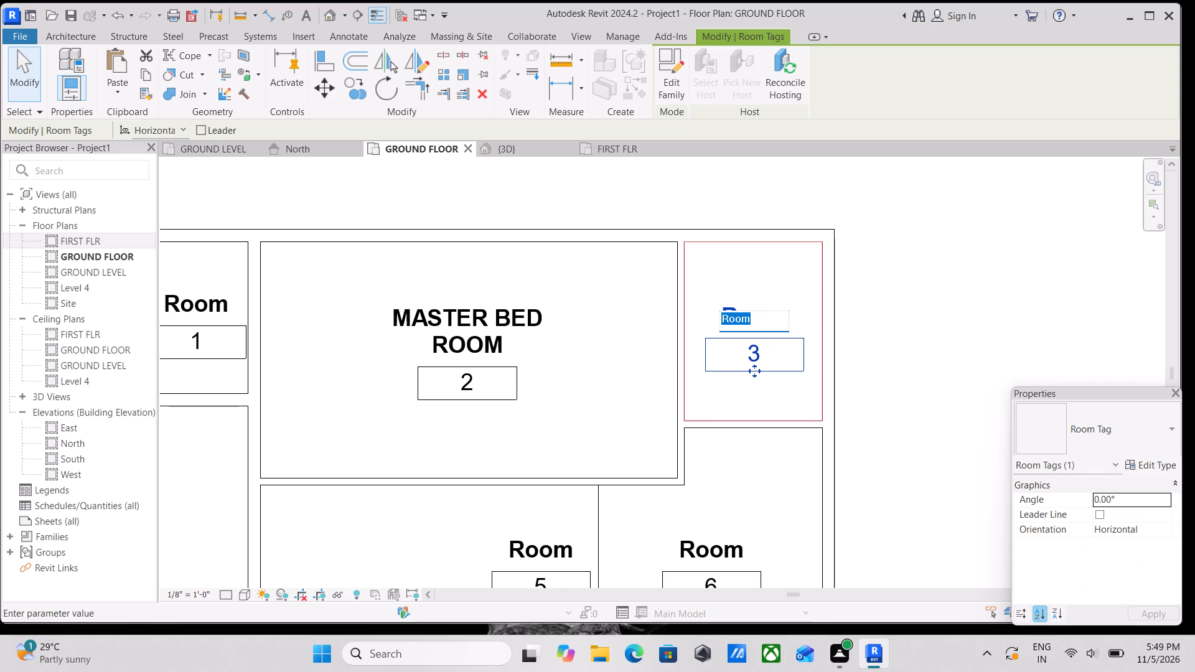
text(LAU)
text(NDR)
key(y)
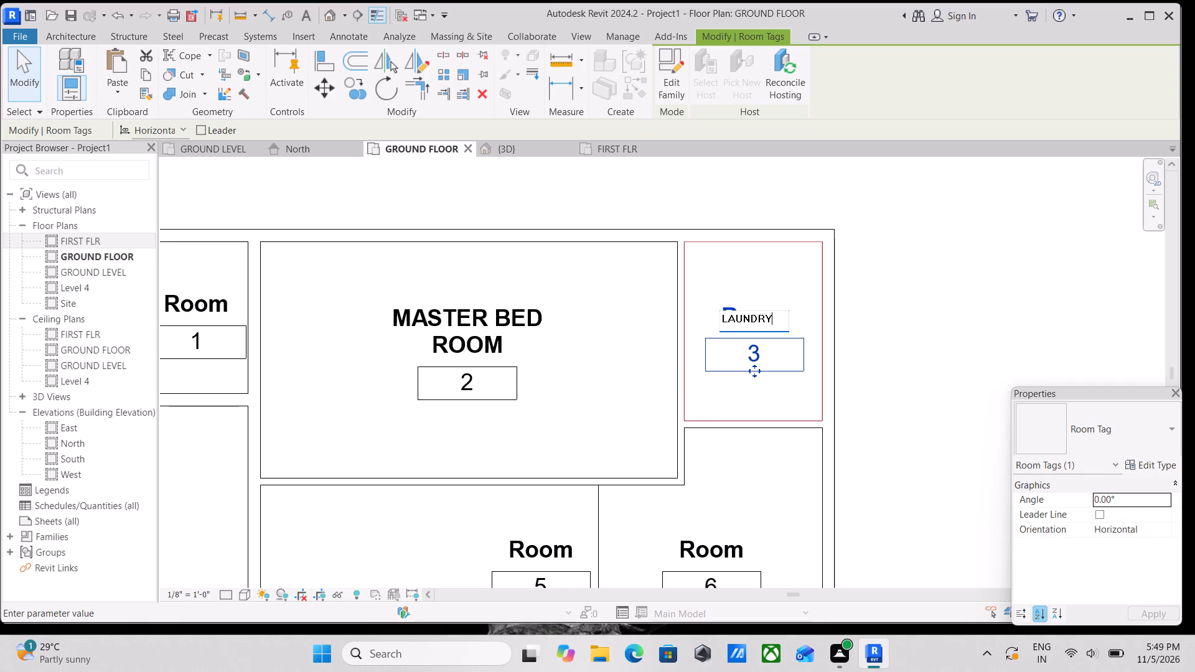
key(Return)
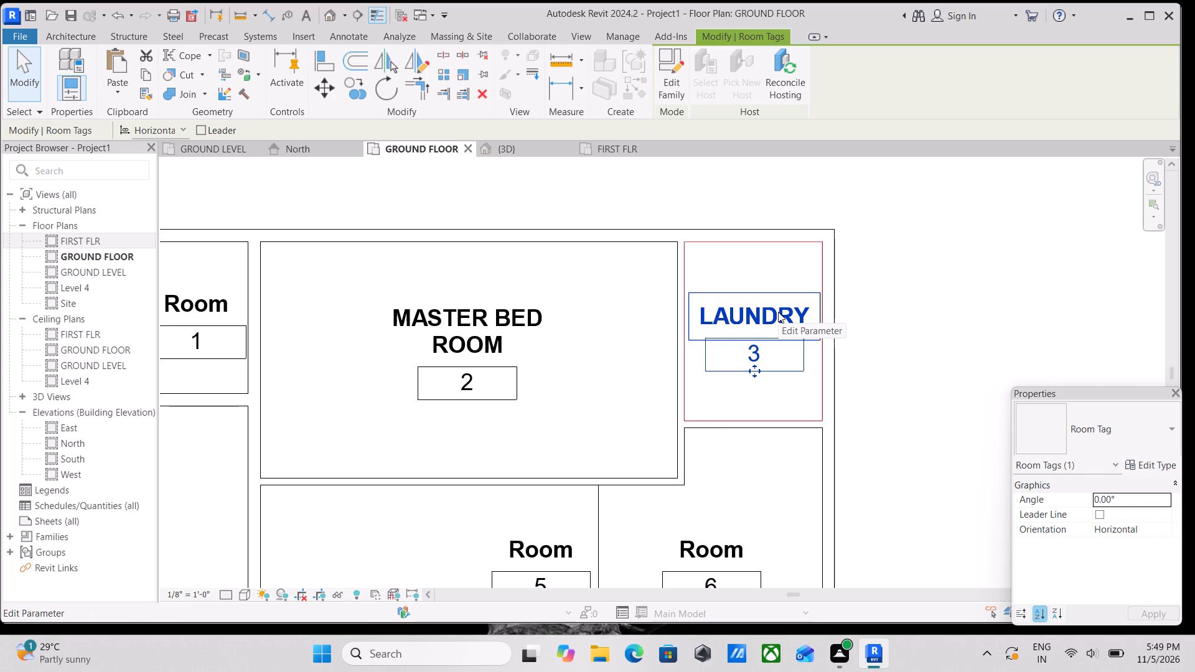
key(Escape)
Rename Room 6, on the east side below LAUNDRY, as KITCHEN through its room tag.
scroll(675, 432, down, 2)
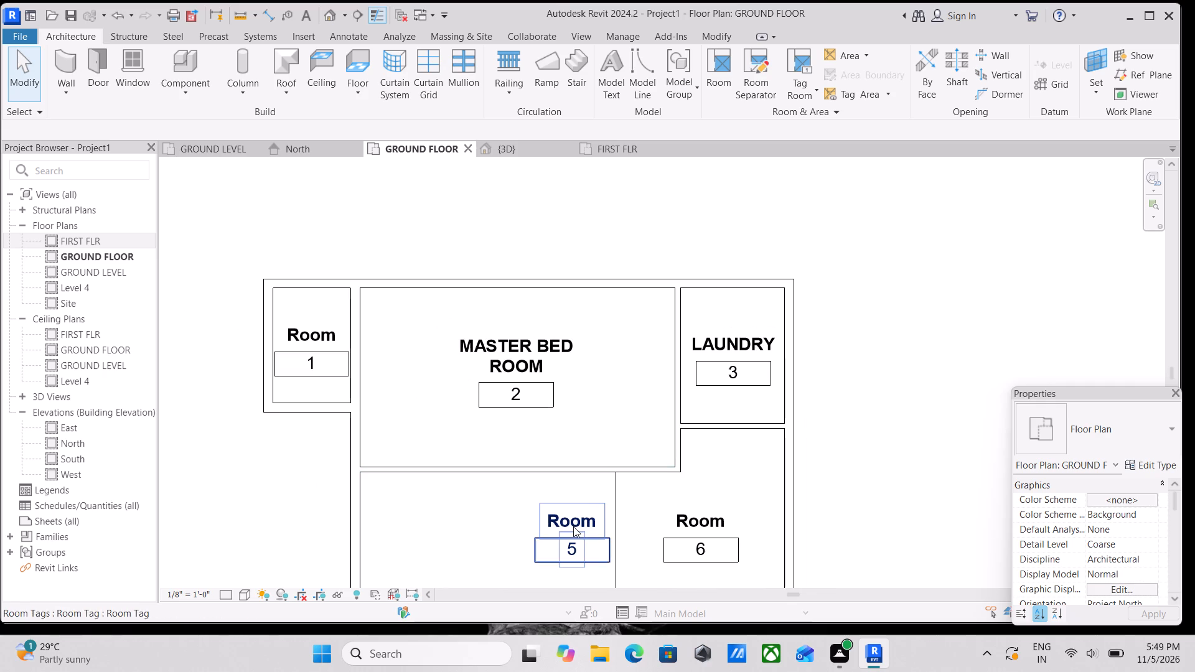
middle_drag(573, 525, 571, 441)
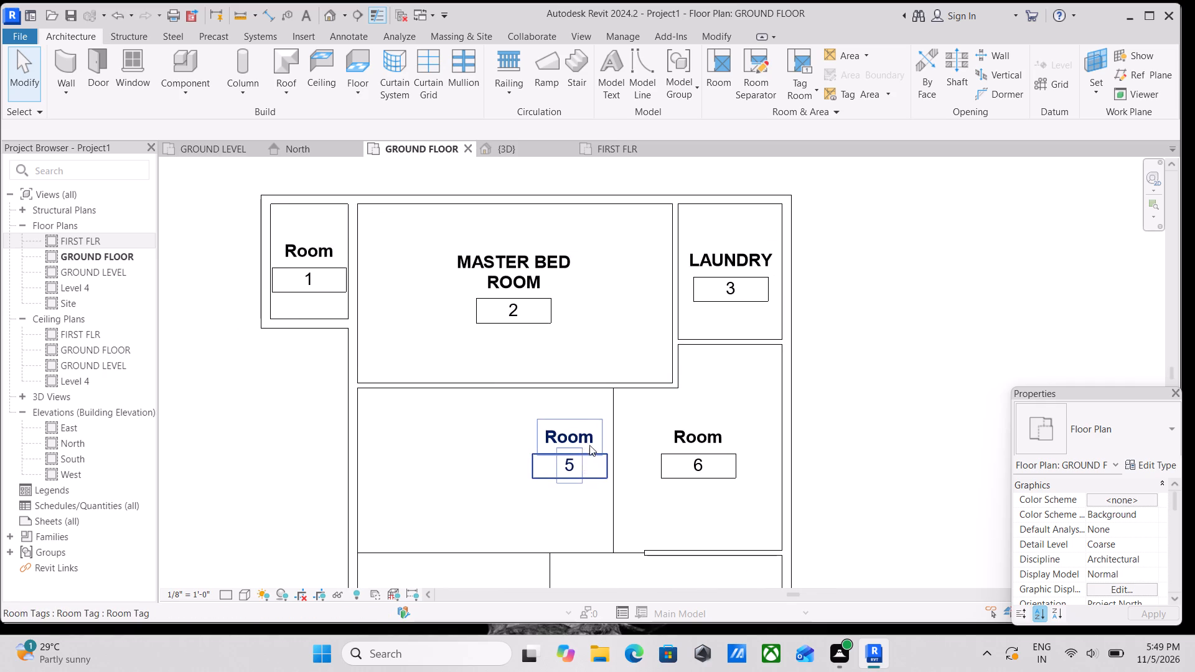
click(704, 434)
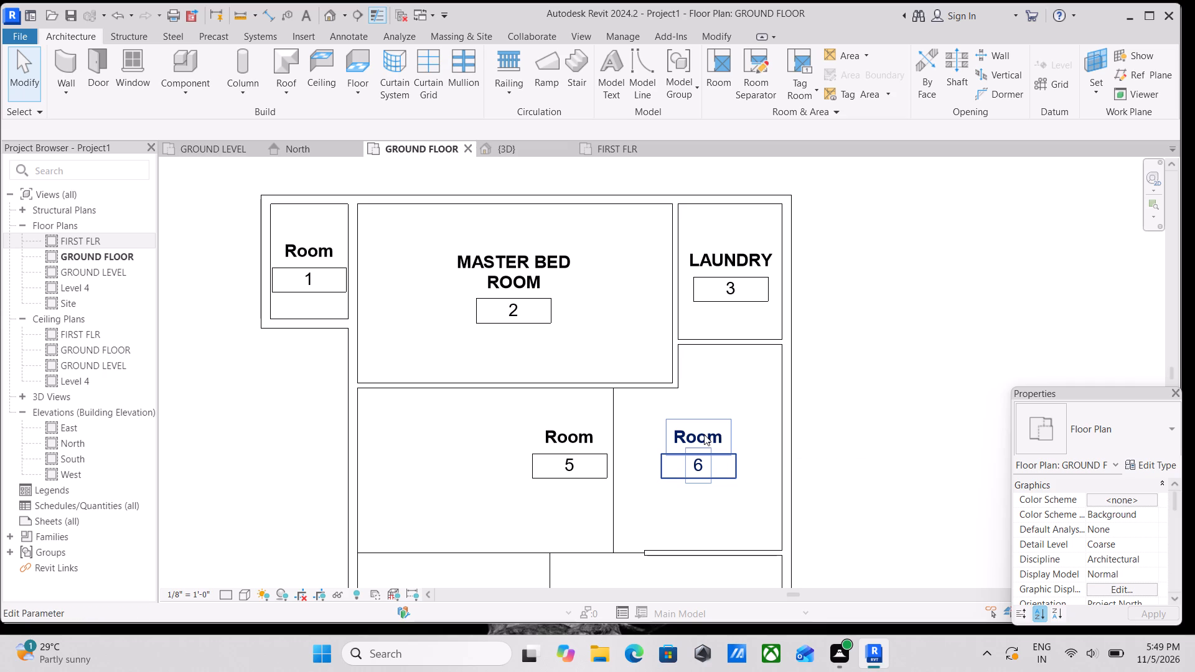
click(704, 434)
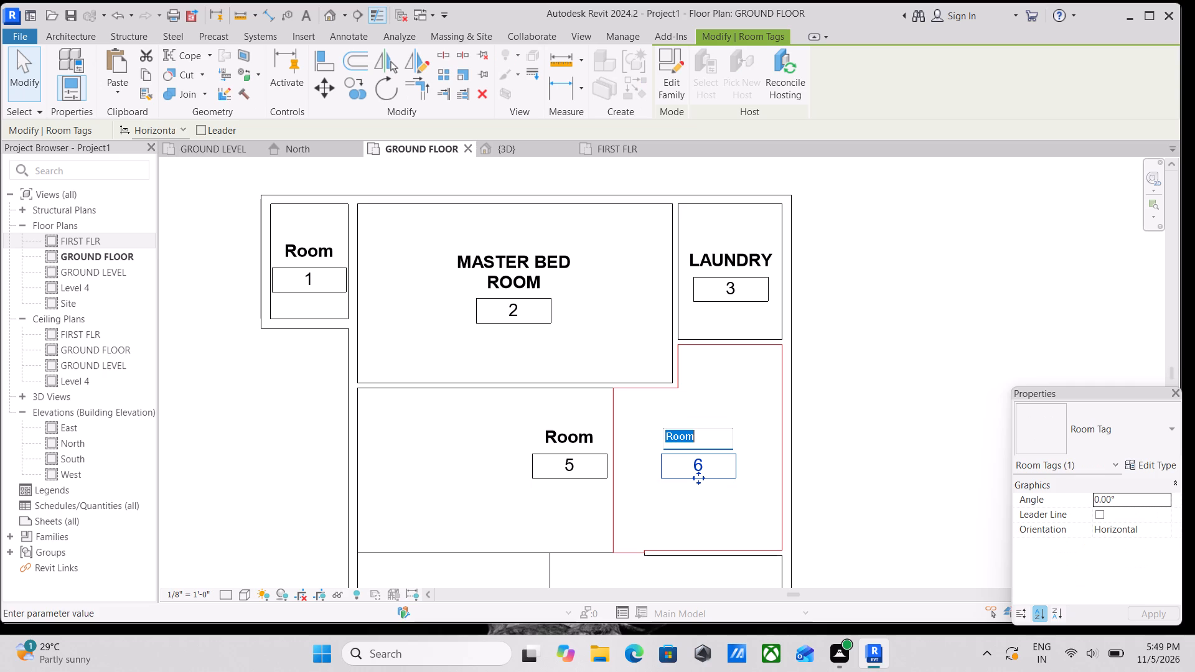
text(KI)
text(TCHEN)
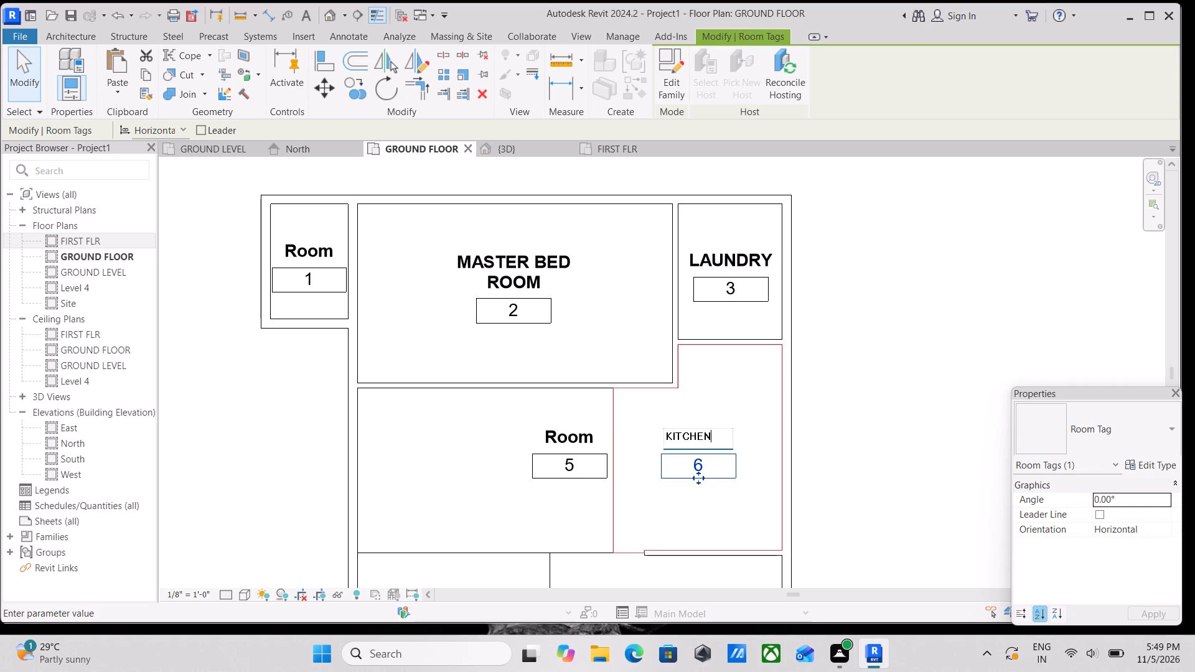
key(Return)
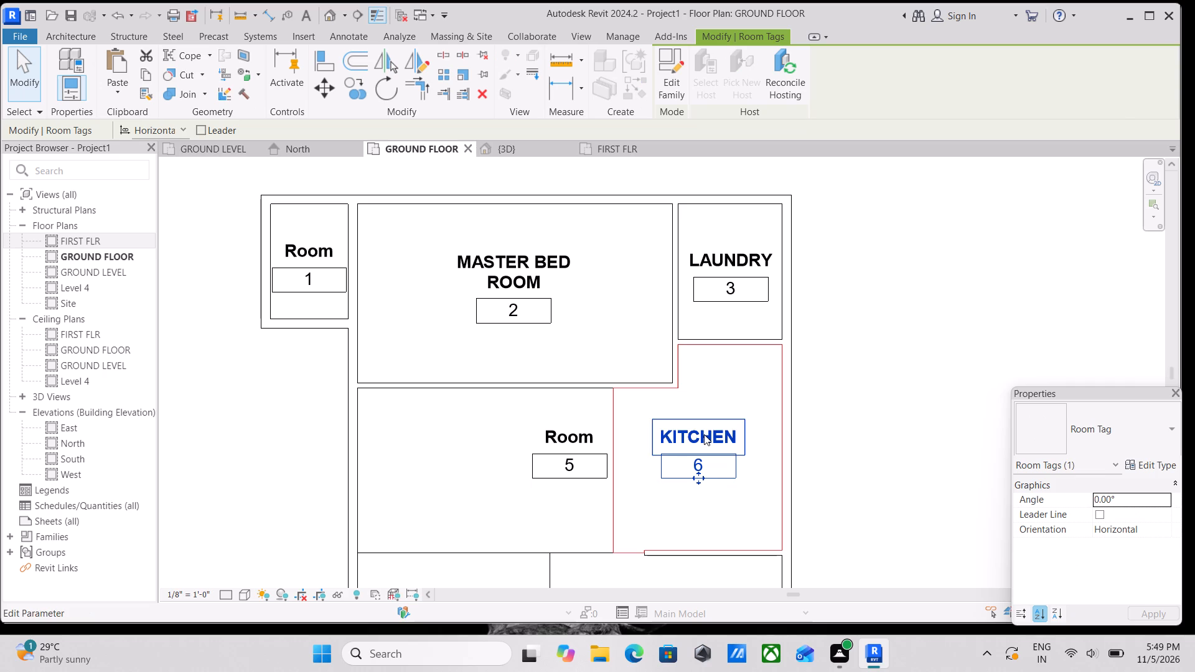
key(Escape)
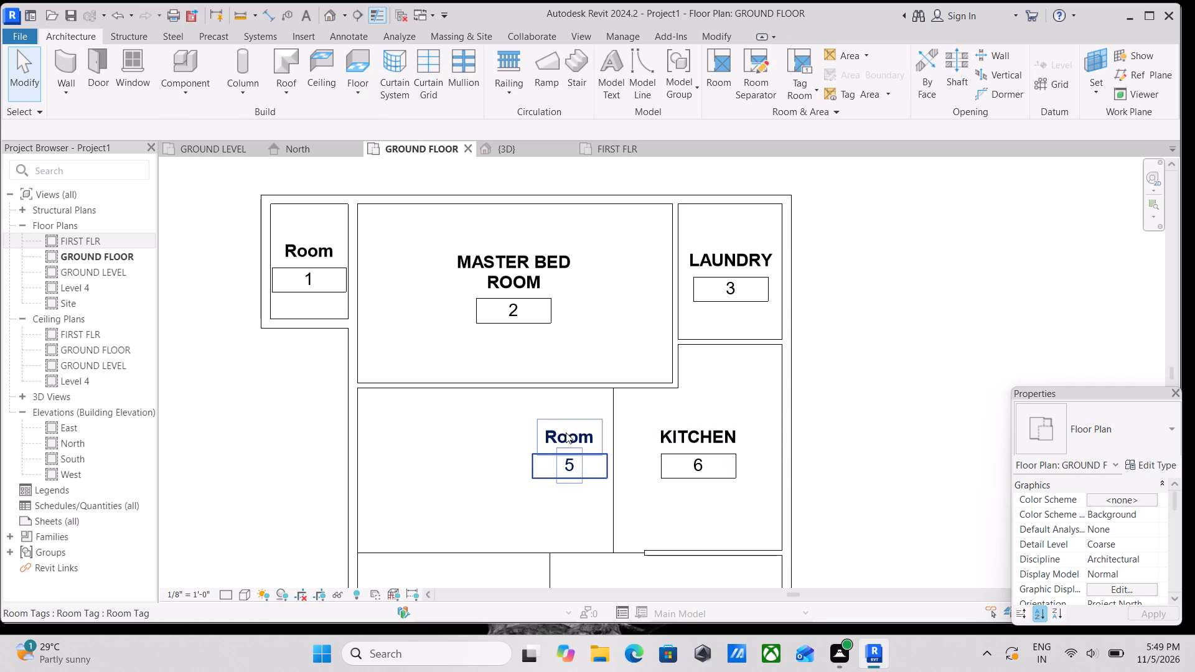
Rename Room 5, west of the kitchen, as DINING ROOM through its room tag.
double_click(568, 432)
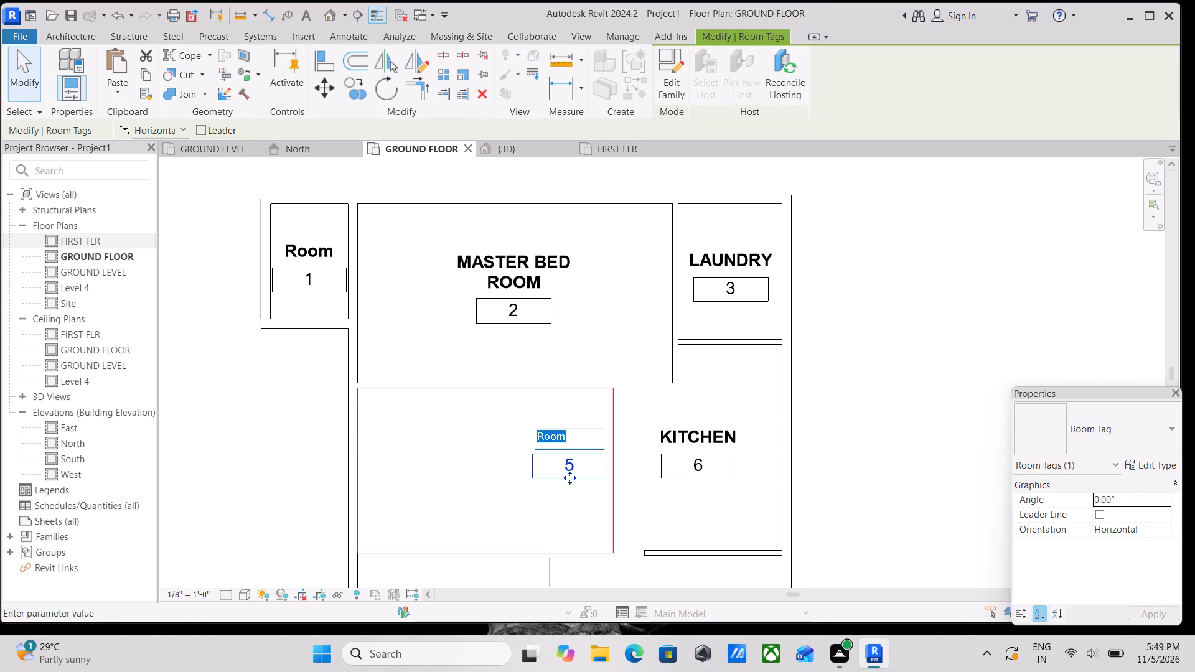
text(DI)
text(NI)
text(NG)
key(space)
text(ROO)
key(m)
key(Return)
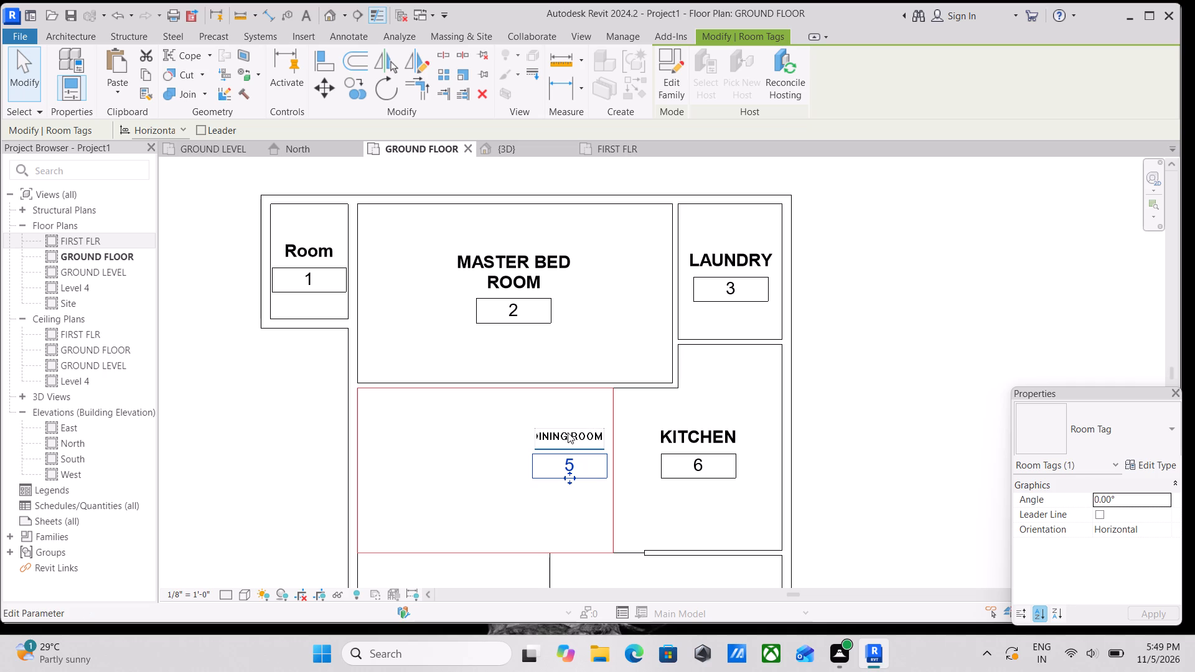
key(Escape)
Move the Room 4 tag east, away from the small enclosure, to the middle of the southeast room.
scroll(575, 470, down, 4)
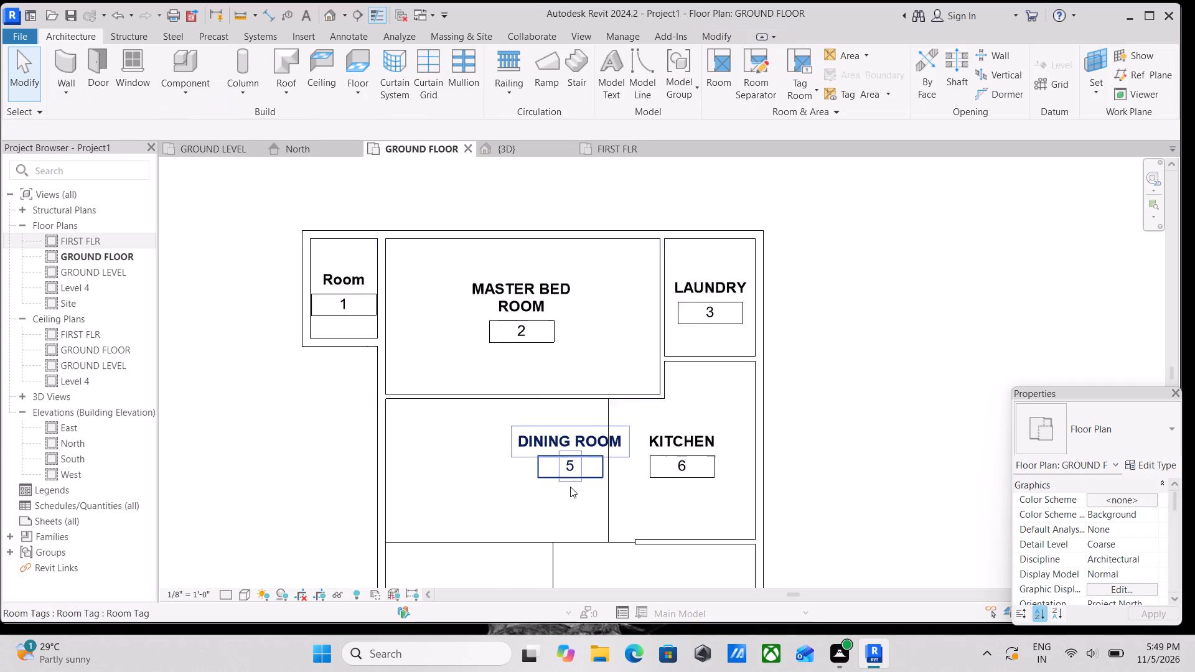
scroll(571, 482, down, 2)
middle_drag(571, 476, 566, 378)
scroll(560, 465, up, 3)
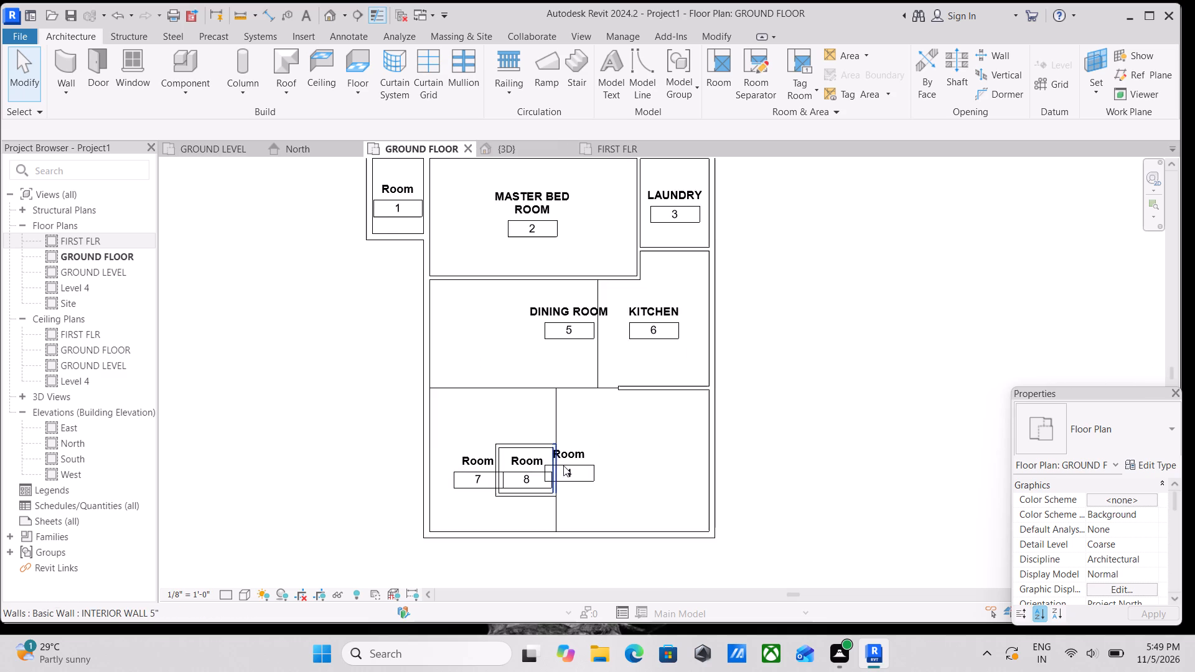
scroll(581, 454, up, 4)
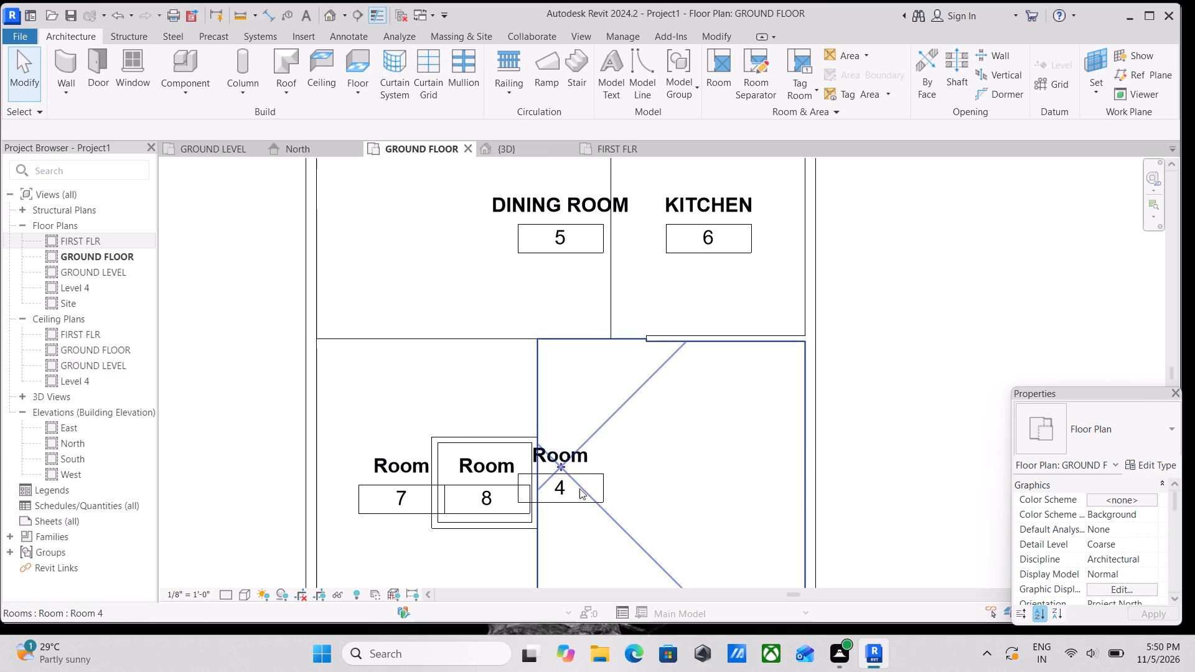
click(568, 500)
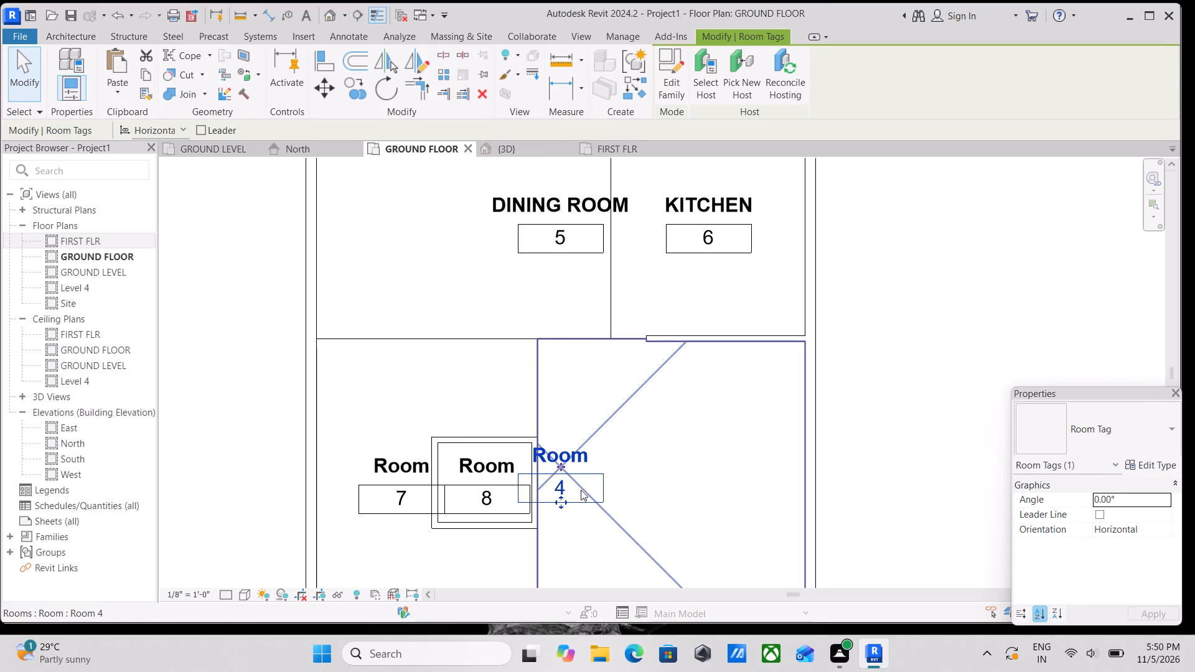
drag(560, 502, 637, 503)
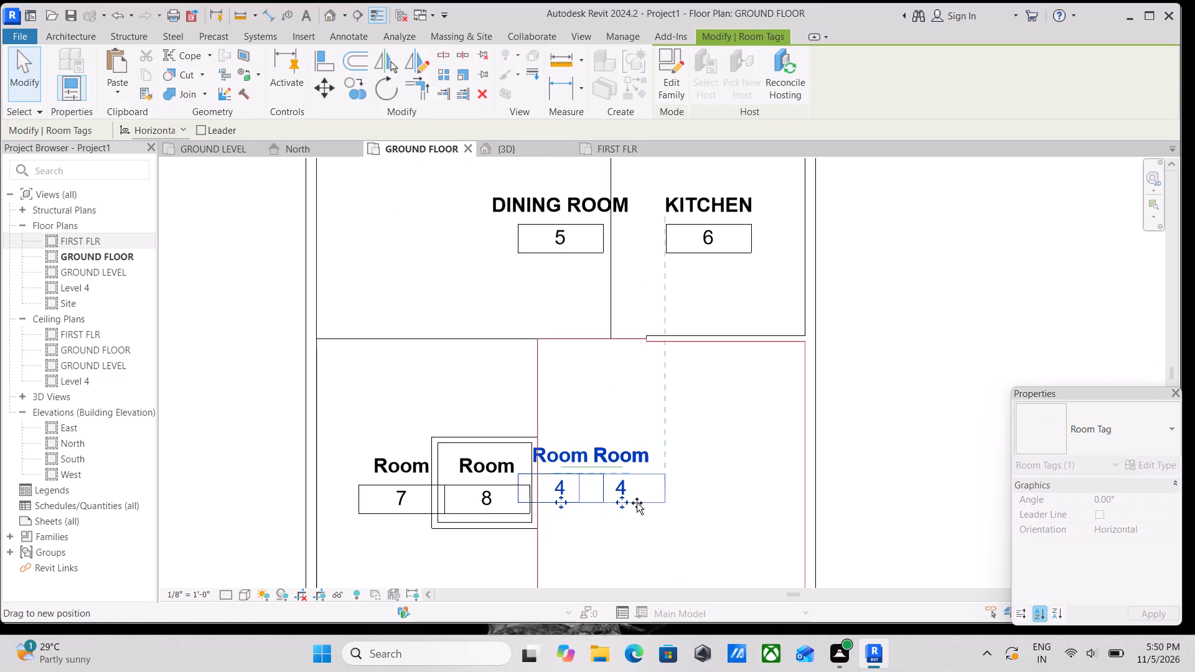
drag(637, 503, 666, 502)
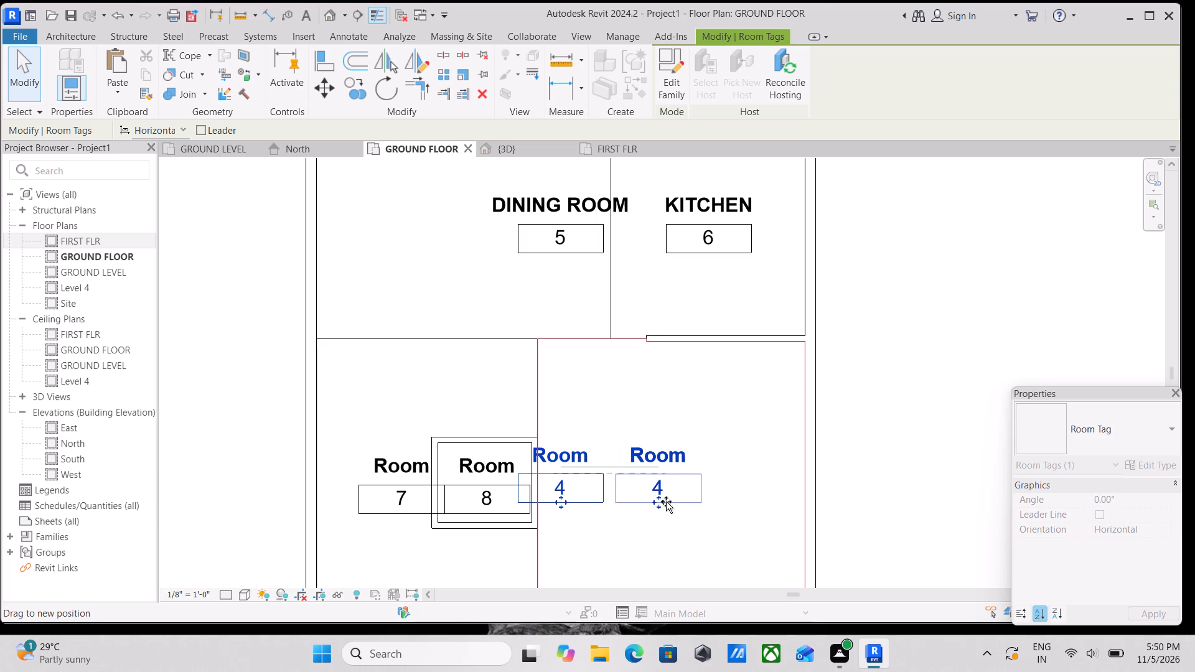
drag(666, 502, 679, 500)
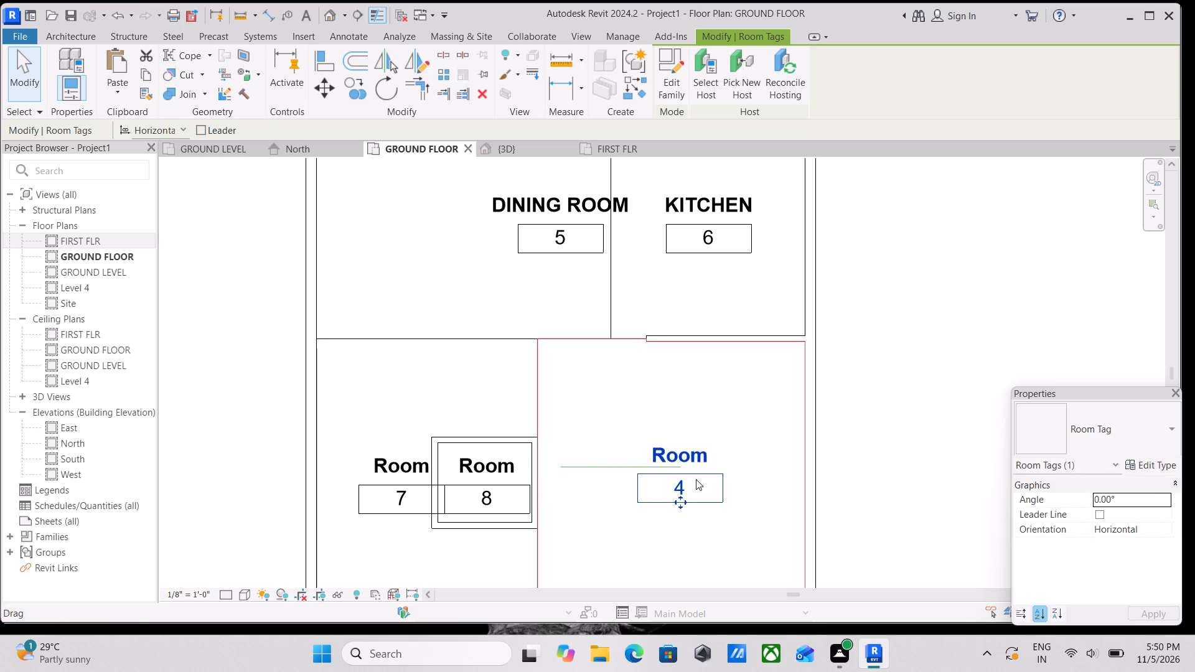
key(Escape)
Rename Room 4, in the southeast area, as LIVING ROOM through its room tag.
scroll(718, 436, up, 2)
scroll(680, 447, down, 2)
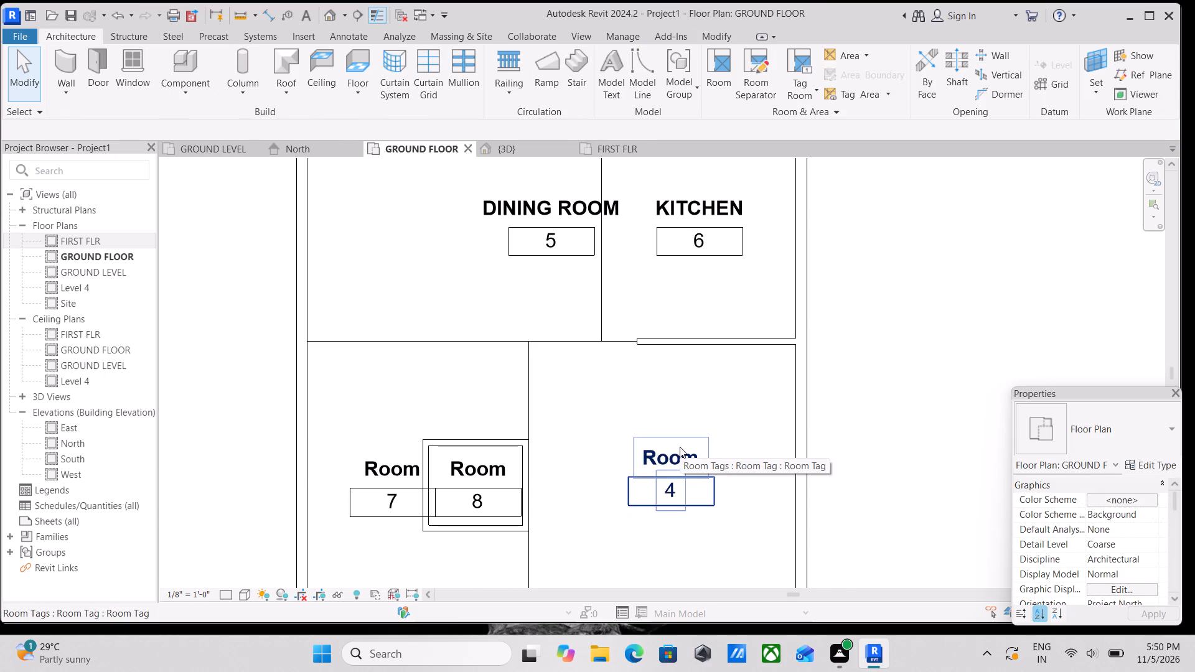
scroll(680, 447, down, 1)
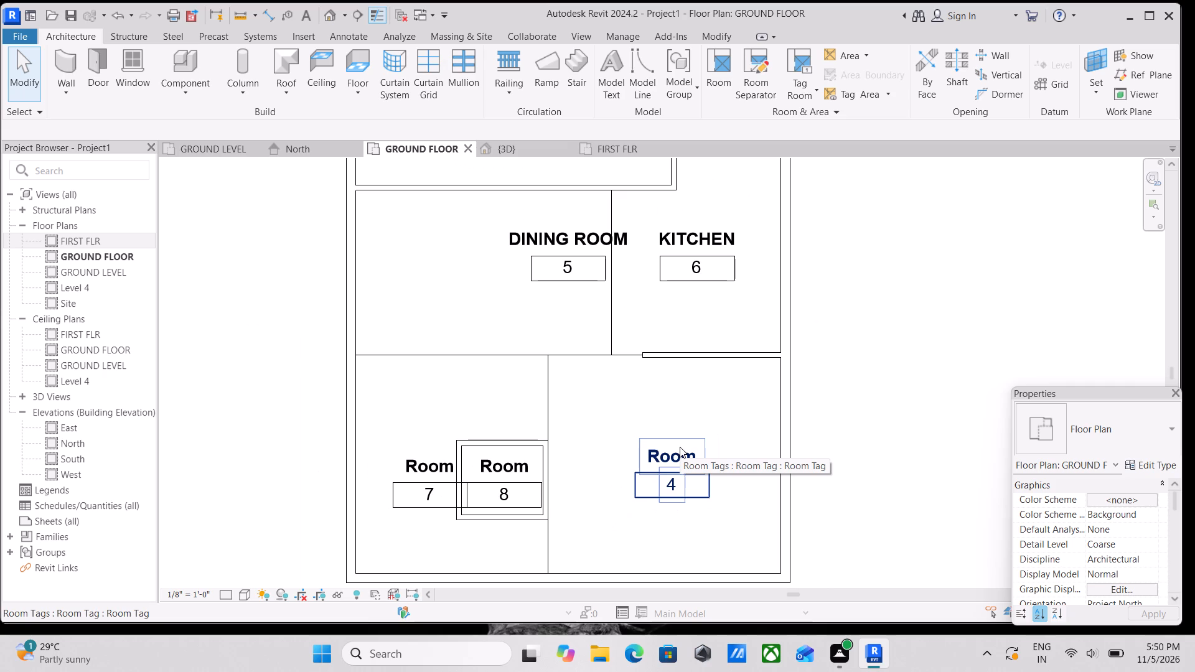
double_click(678, 447)
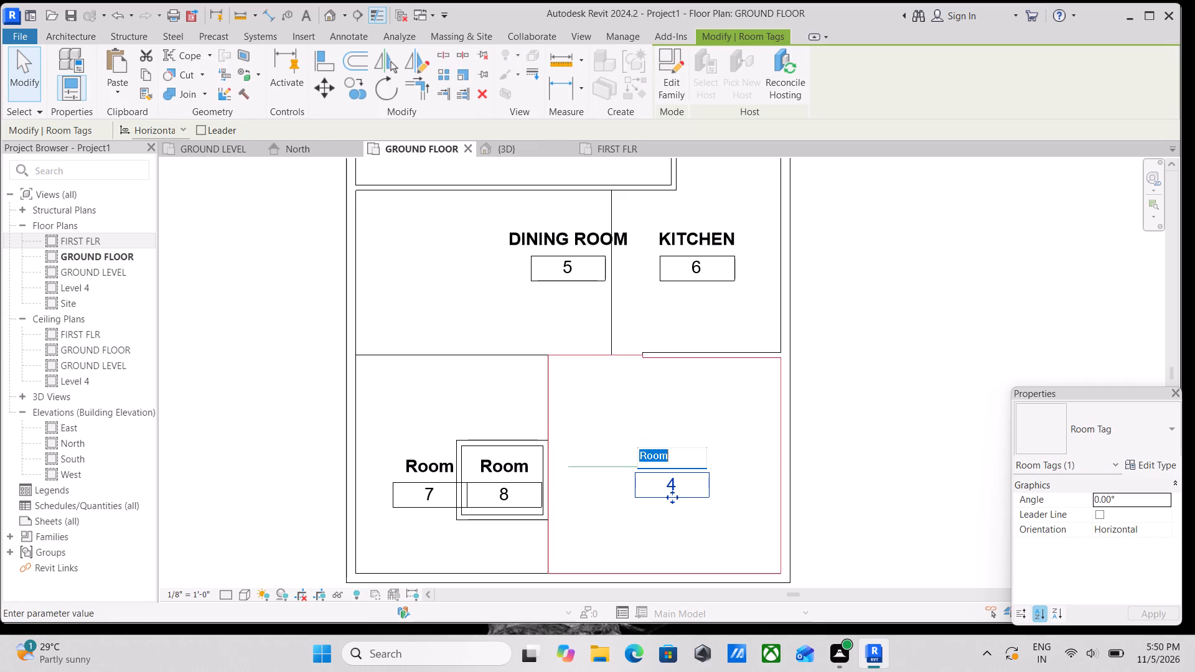
text(LI)
text(VI)
text(NG)
key(space)
text(ROOM)
key(Return)
key(Escape)
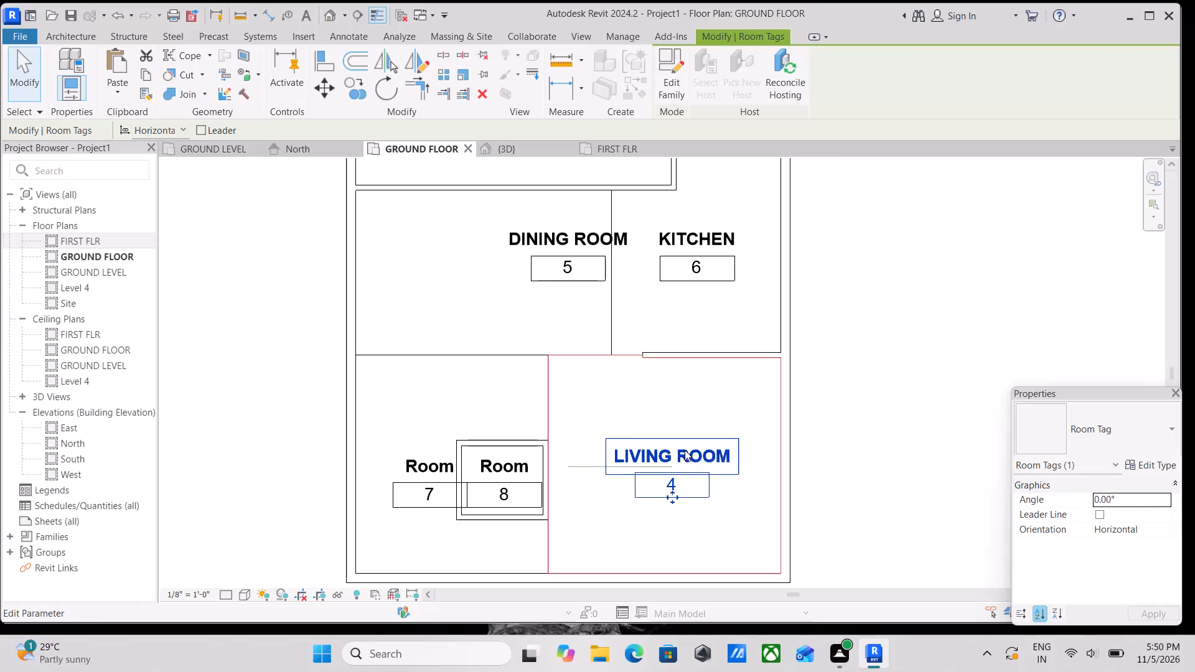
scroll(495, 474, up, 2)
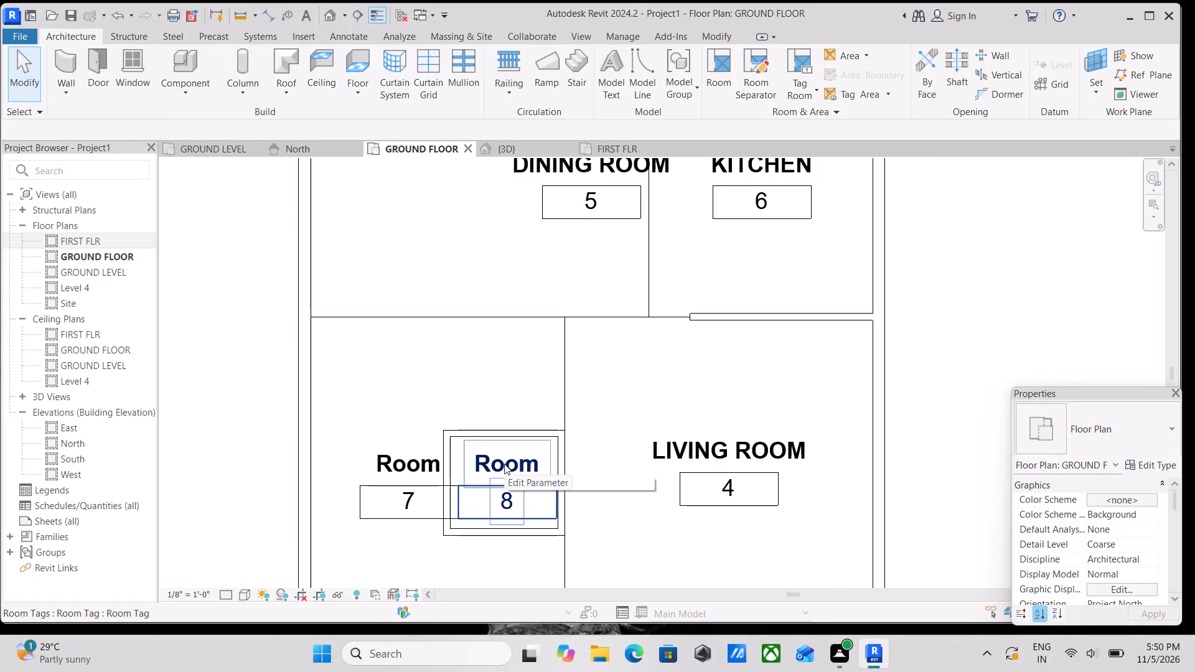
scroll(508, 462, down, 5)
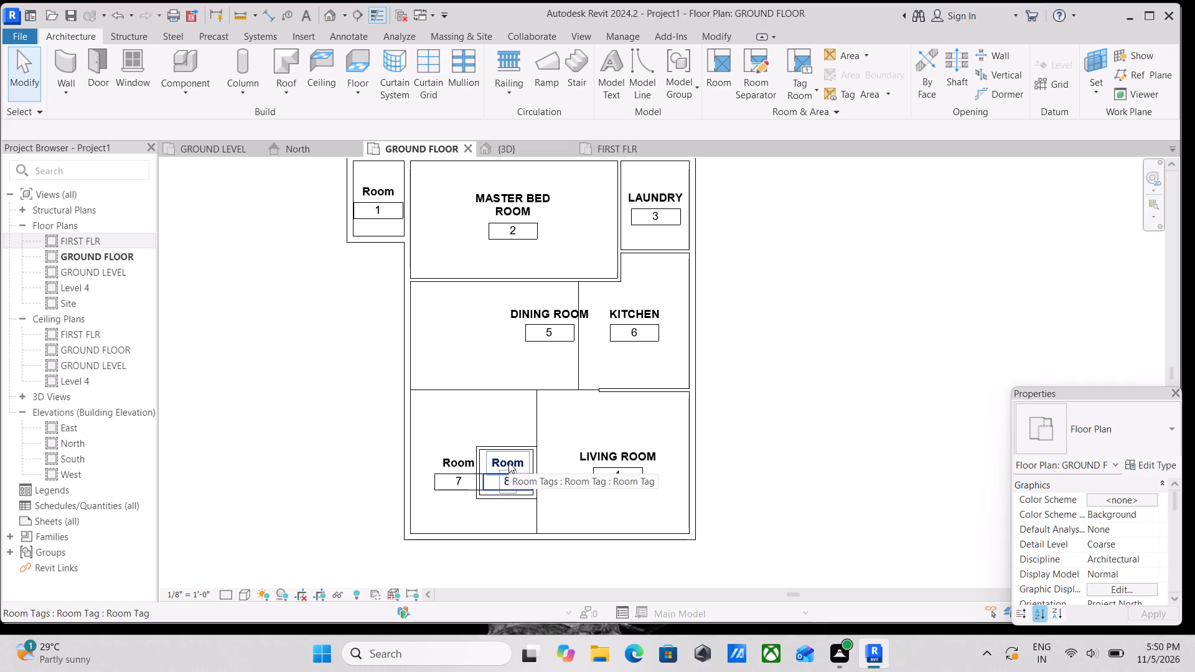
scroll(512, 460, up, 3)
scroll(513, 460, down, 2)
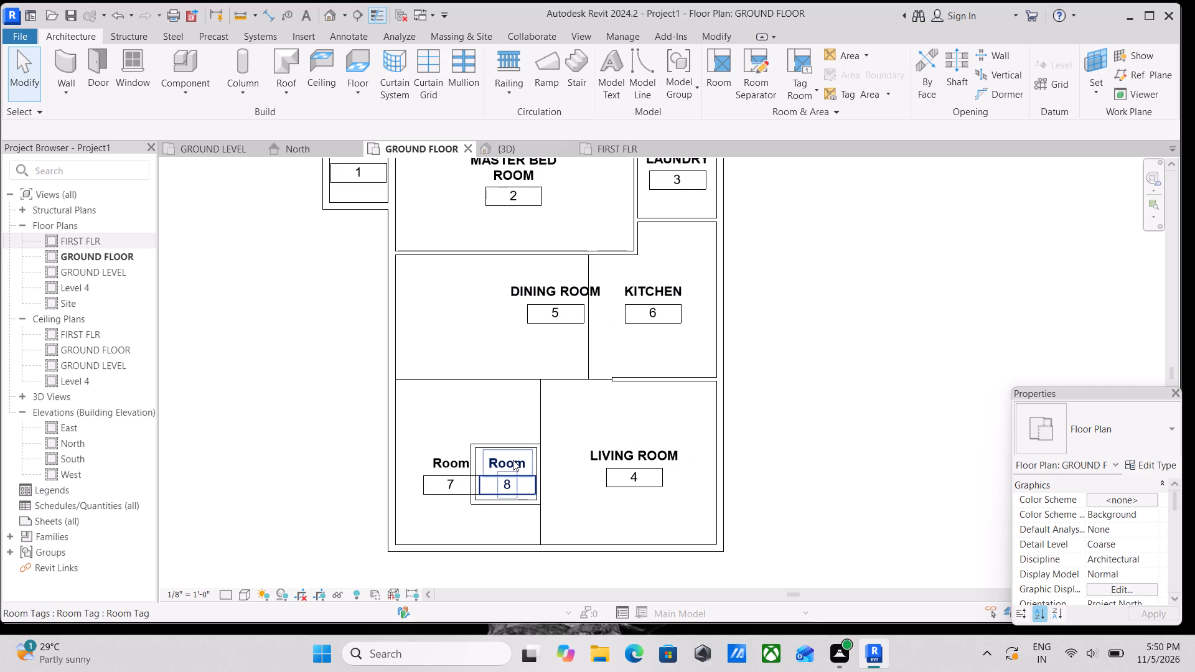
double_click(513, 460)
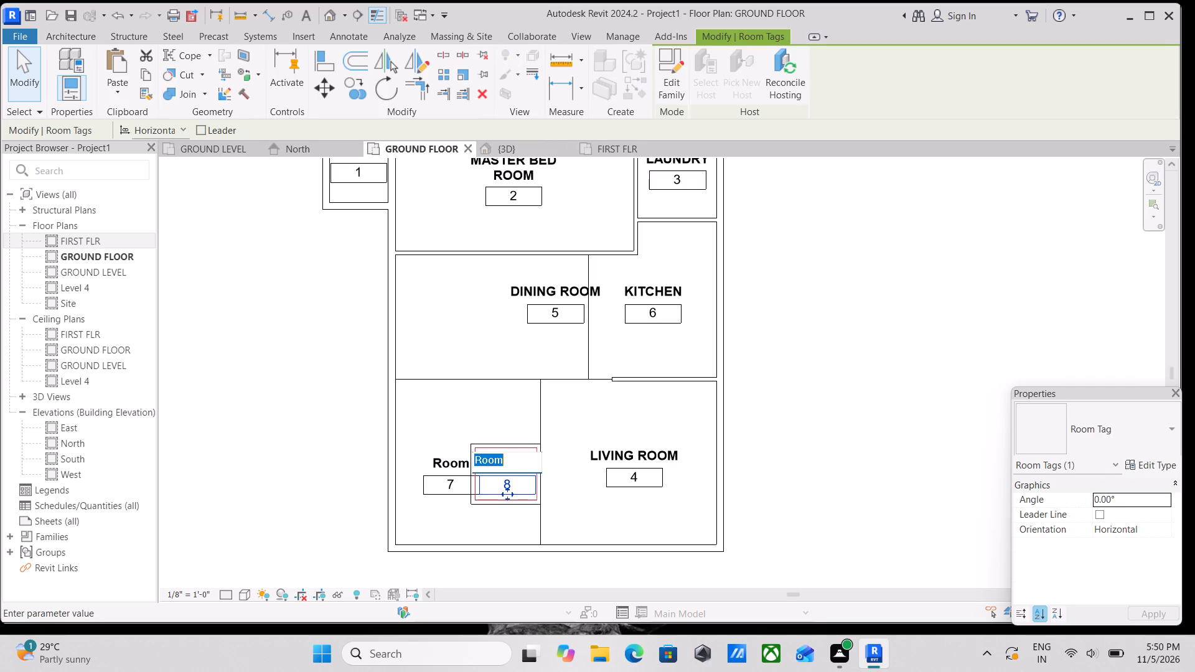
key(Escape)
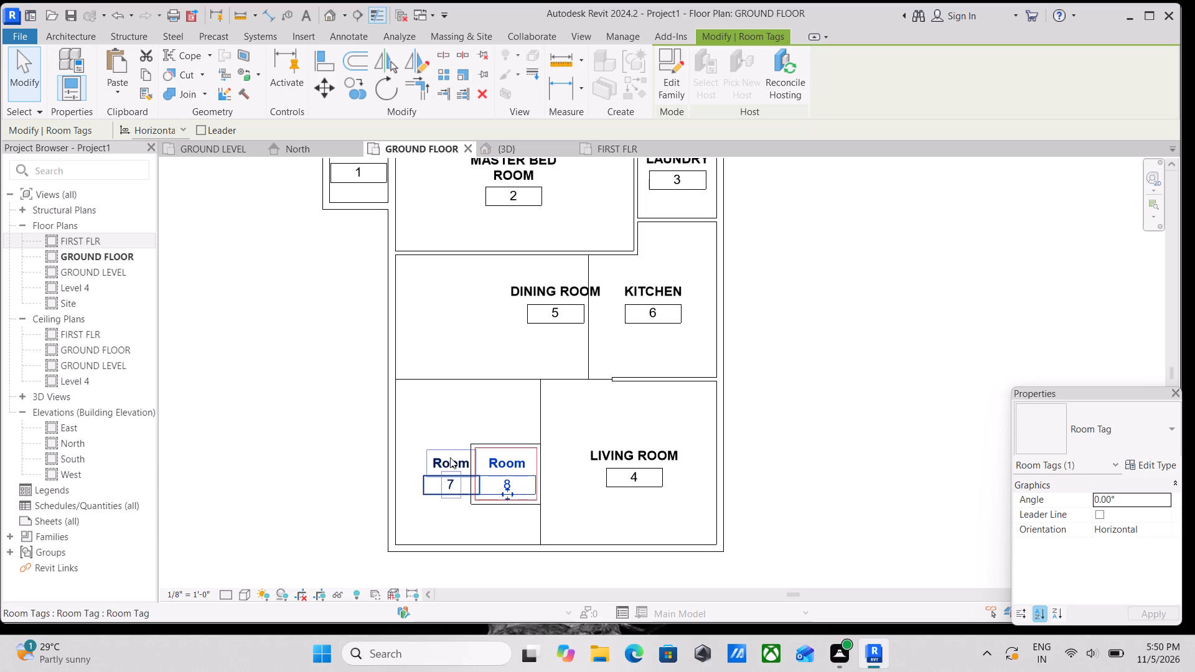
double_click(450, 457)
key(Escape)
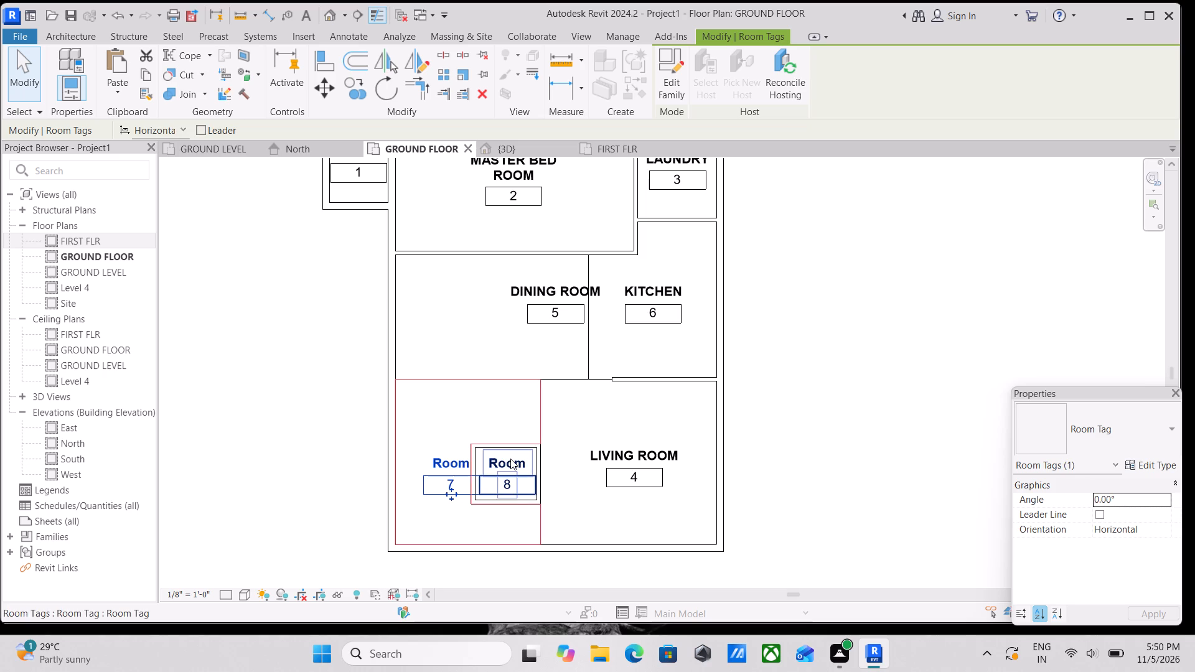
Rename Room 8, inside the small enclosure, as WASH through its room tag.
double_click(510, 459)
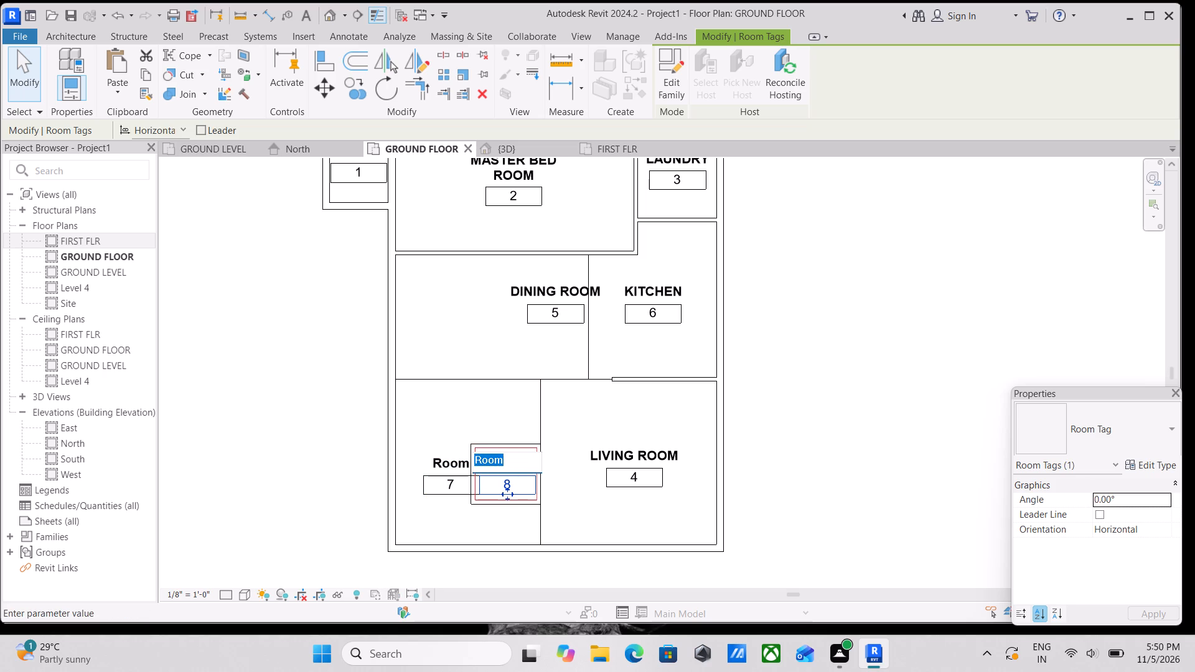
text(WAS)
text(H)
key(space)
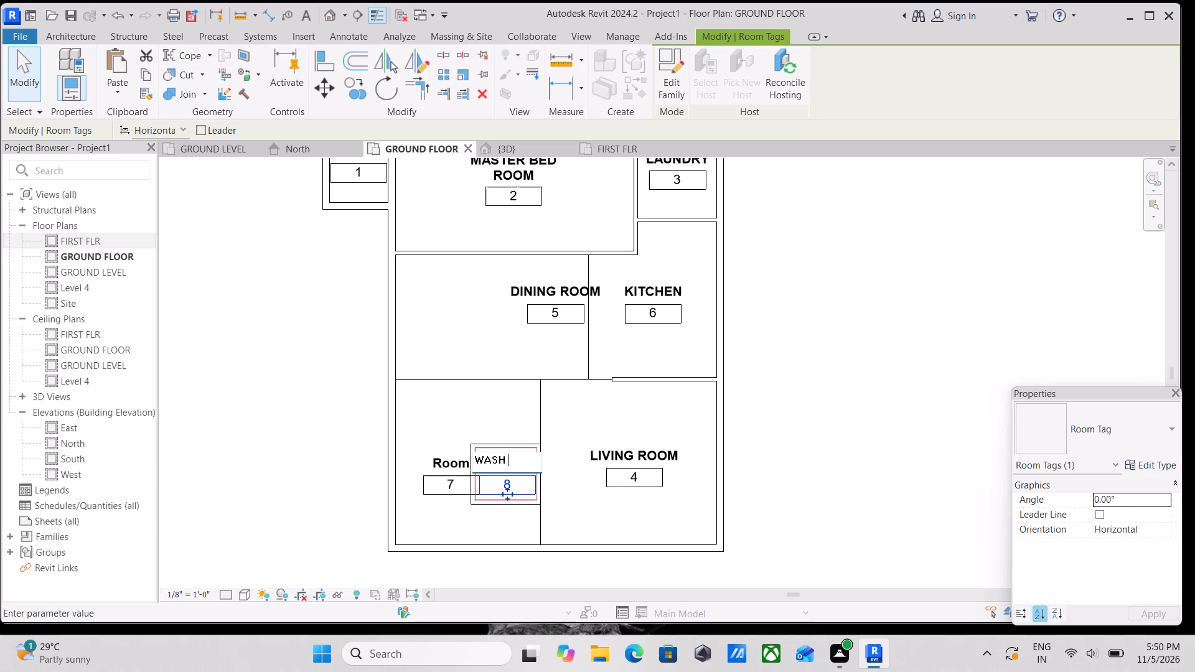
key(Return)
key(Escape)
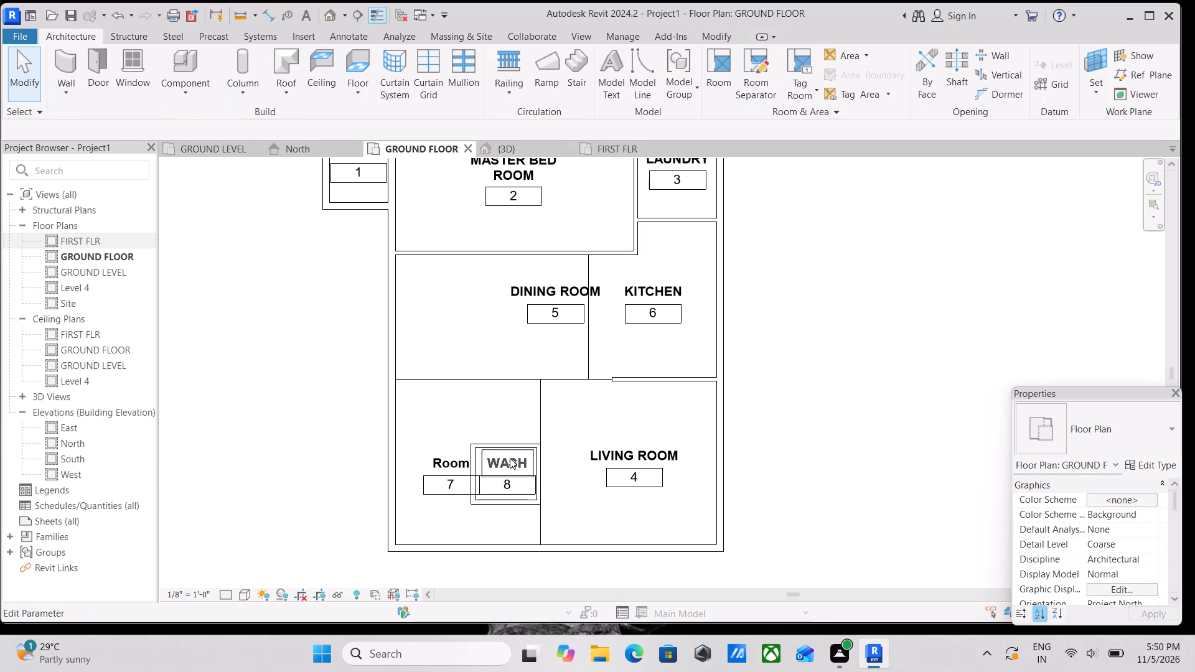
Rename Room 7, in the southwest area beside WASH, as STAIRS through its room tag.
double_click(451, 460)
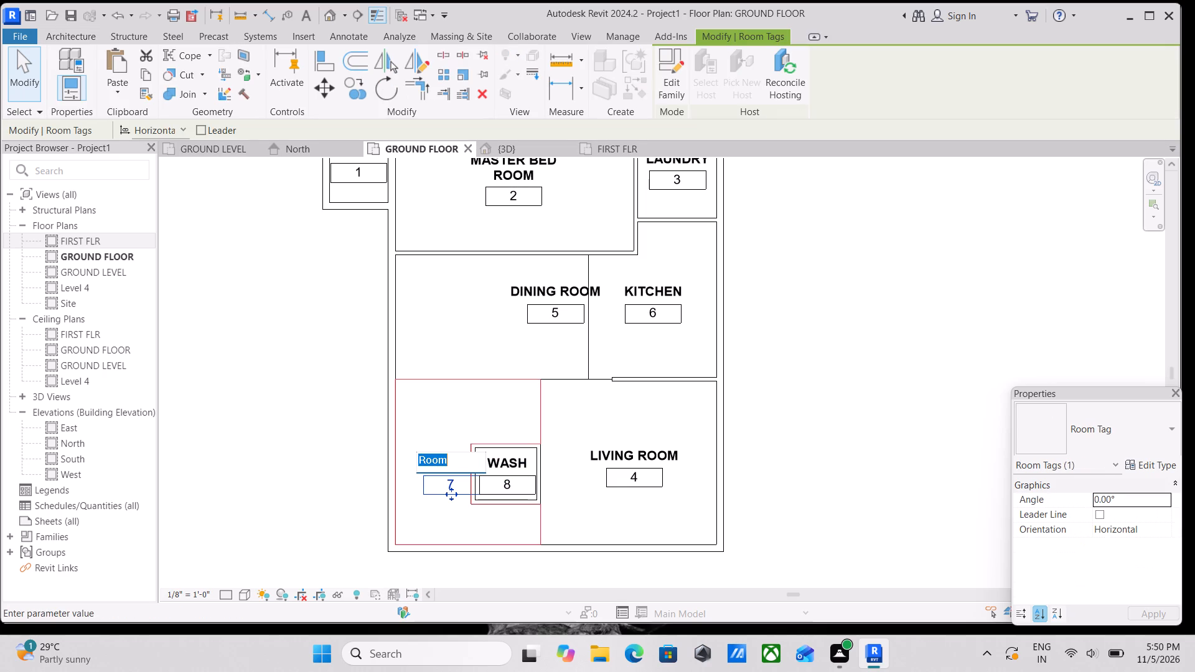
text(ST)
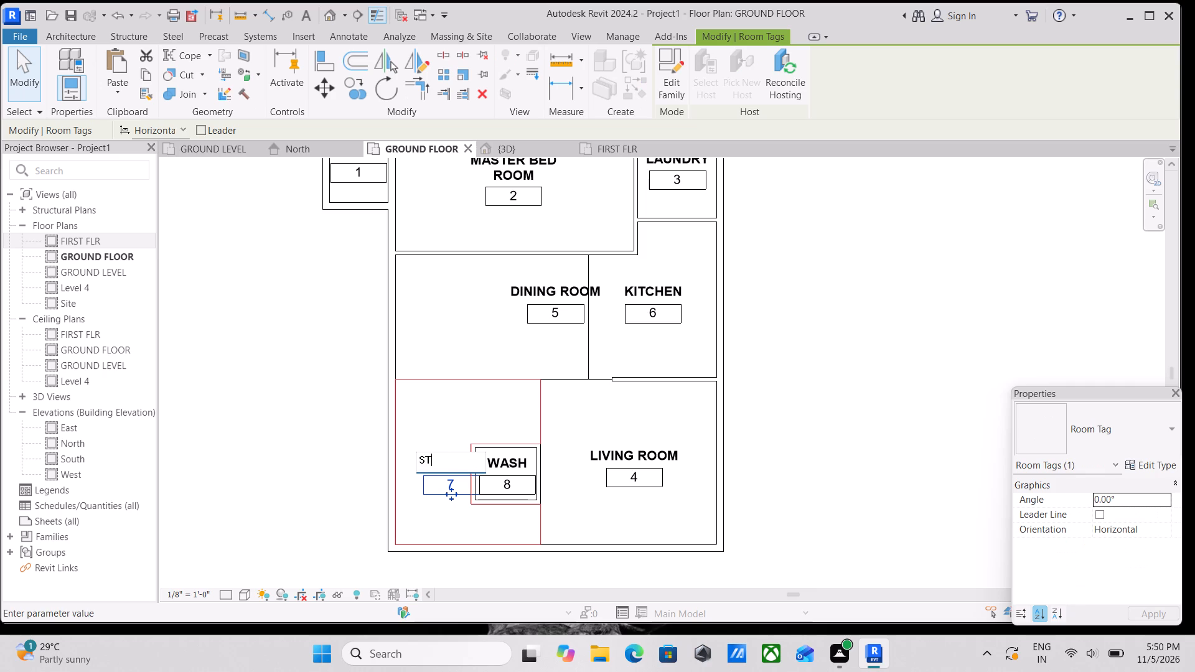
key(a)
text(IRS)
key(Return)
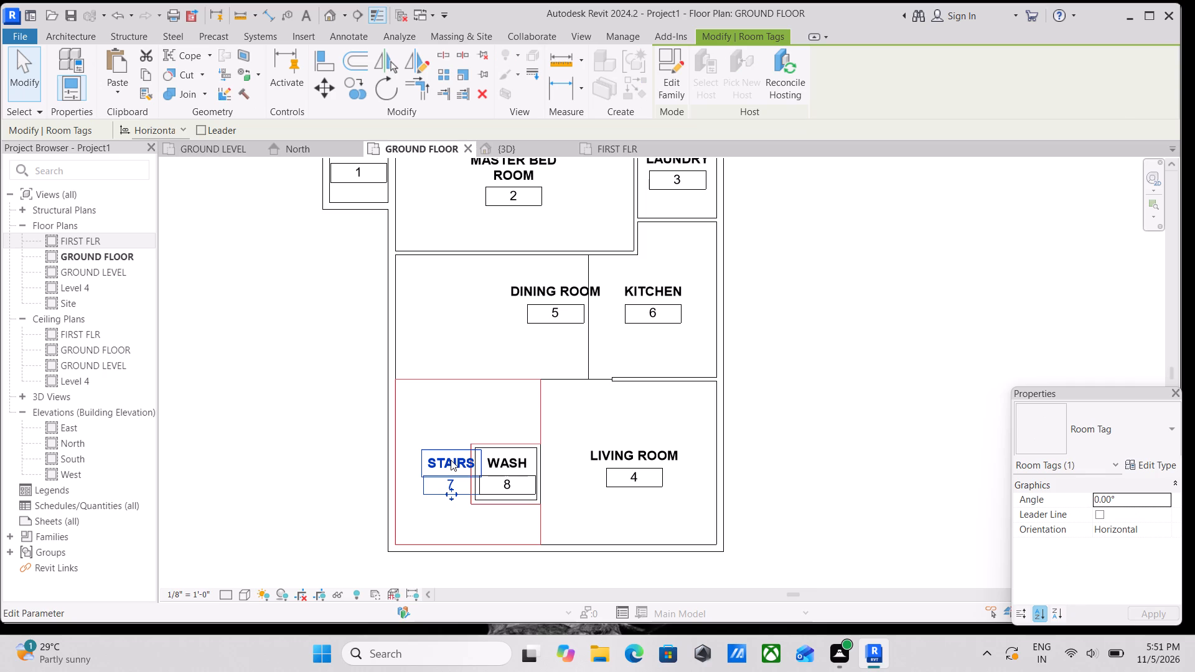
key(Escape)
scroll(452, 460, down, 3)
key(Escape)
Move the STAIRS room tag slightly west, clear of the small WASH enclosure.
scroll(454, 482, down, 1)
middle_drag(454, 482, 454, 510)
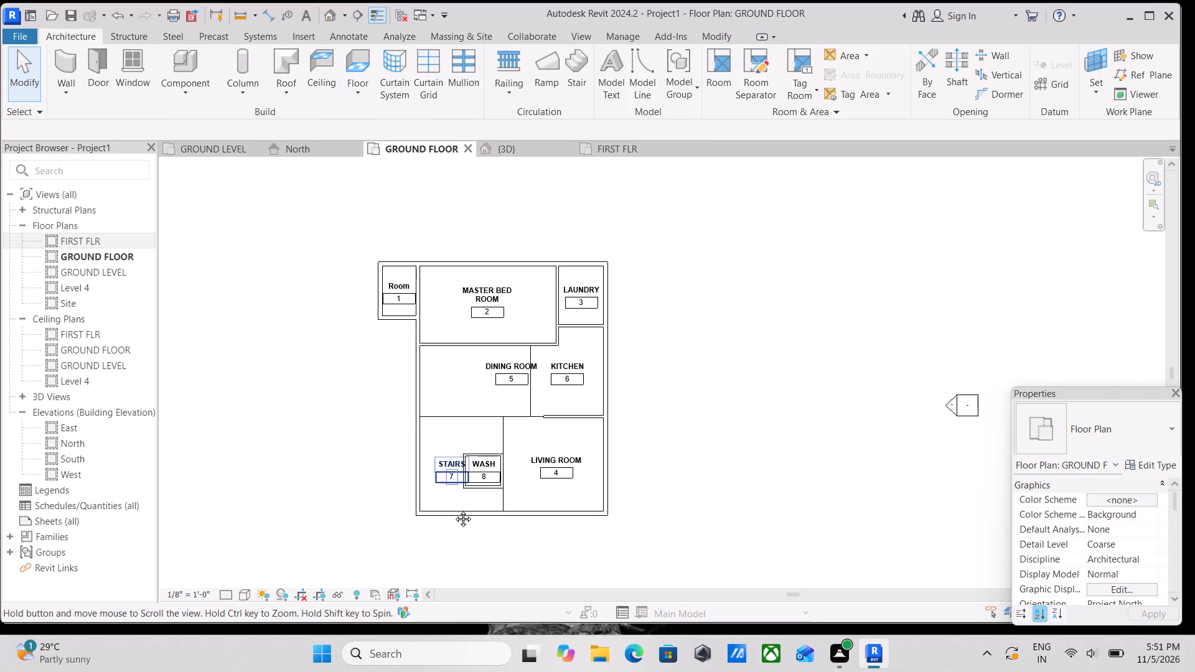
middle_drag(454, 510, 454, 519)
scroll(454, 519, down, 3)
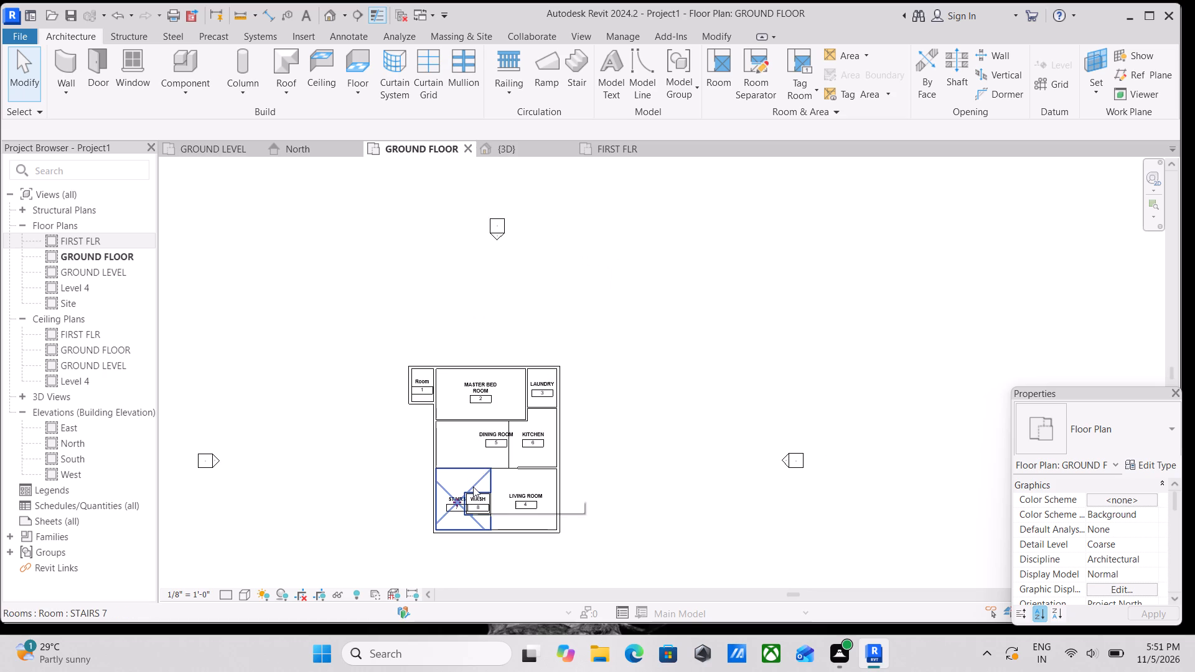
scroll(484, 485, up, 3)
scroll(443, 514, up, 3)
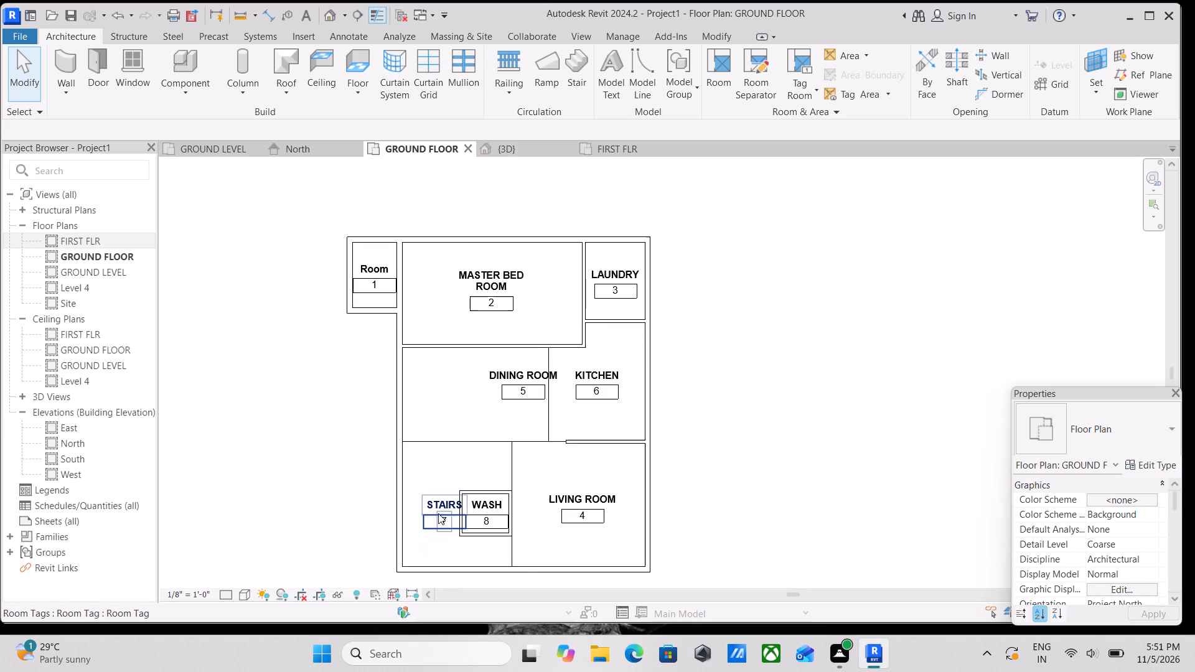
scroll(417, 528, up, 3)
click(423, 511)
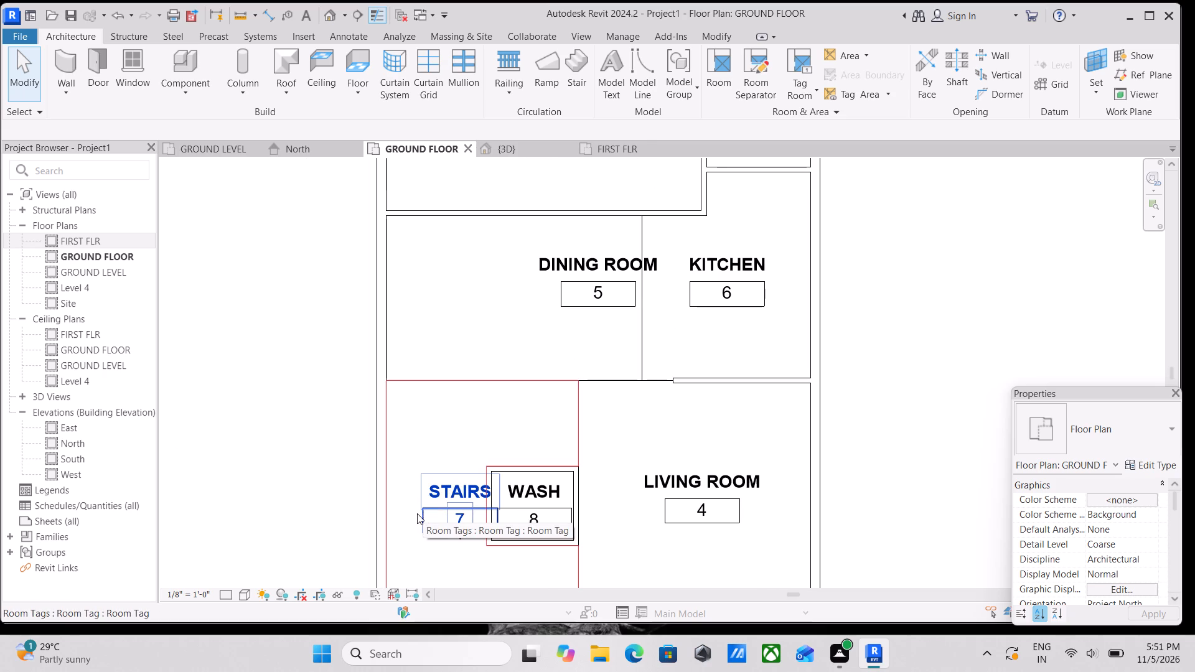
drag(458, 532, 441, 532)
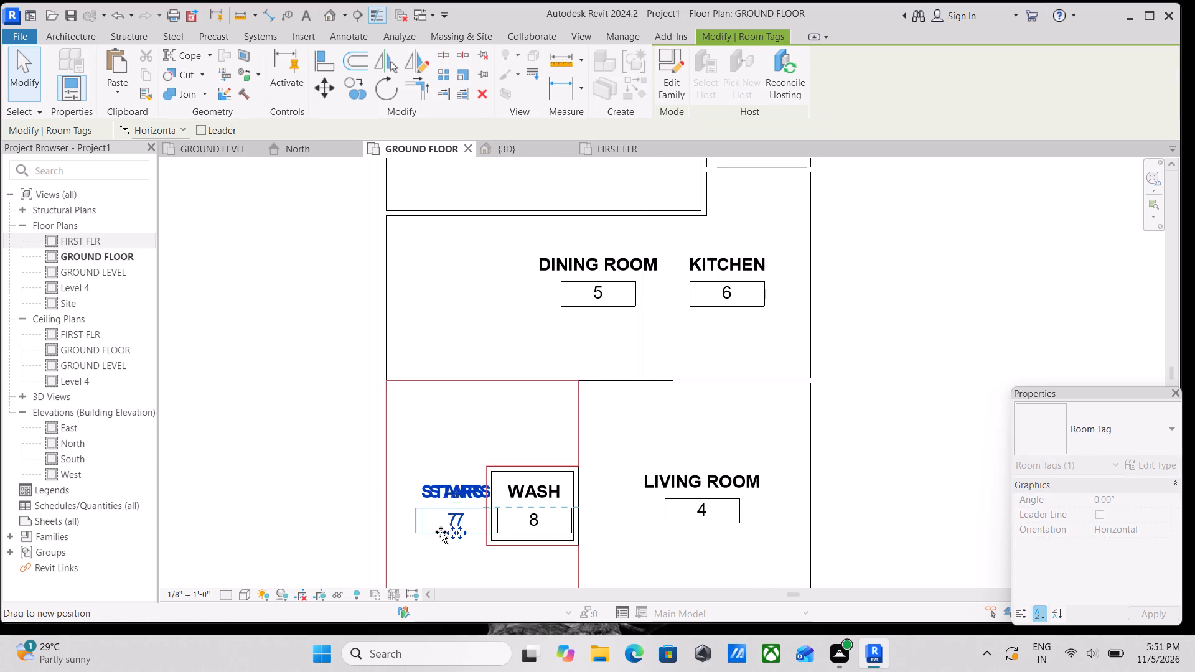
drag(441, 532, 438, 532)
scroll(464, 515, down, 2)
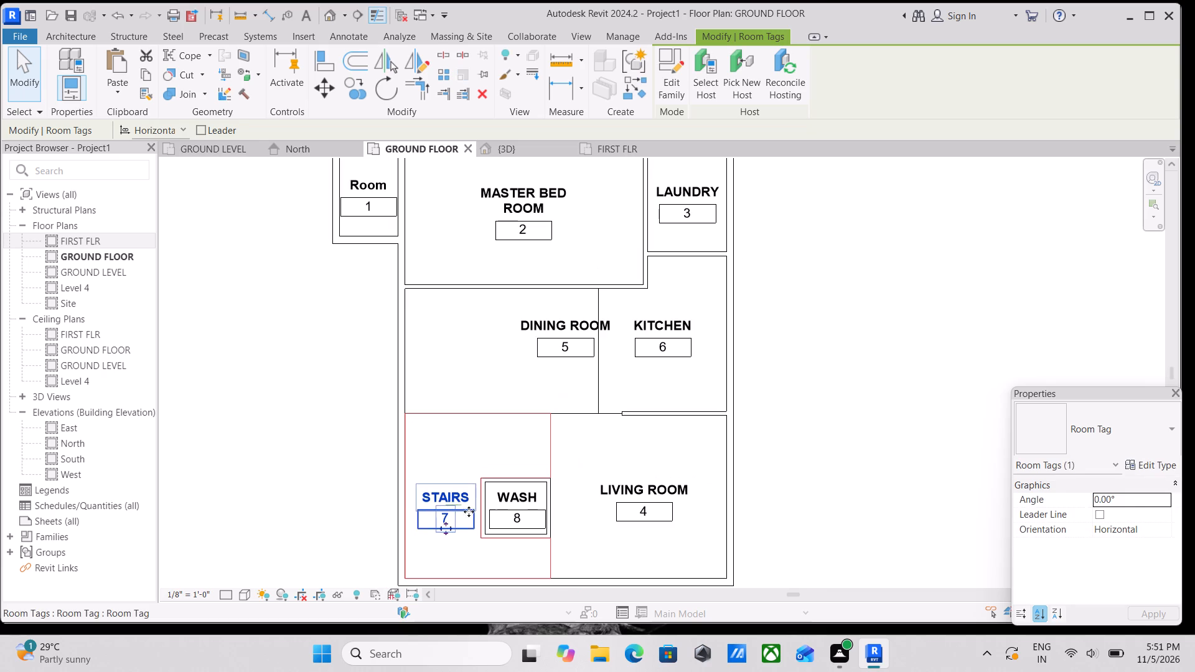
key(Escape)
scroll(473, 508, down, 3)
key(Escape)
Move the DINING ROOM tag west, off the kitchen boundary, to the middle of the dining room.
scroll(510, 501, up, 3)
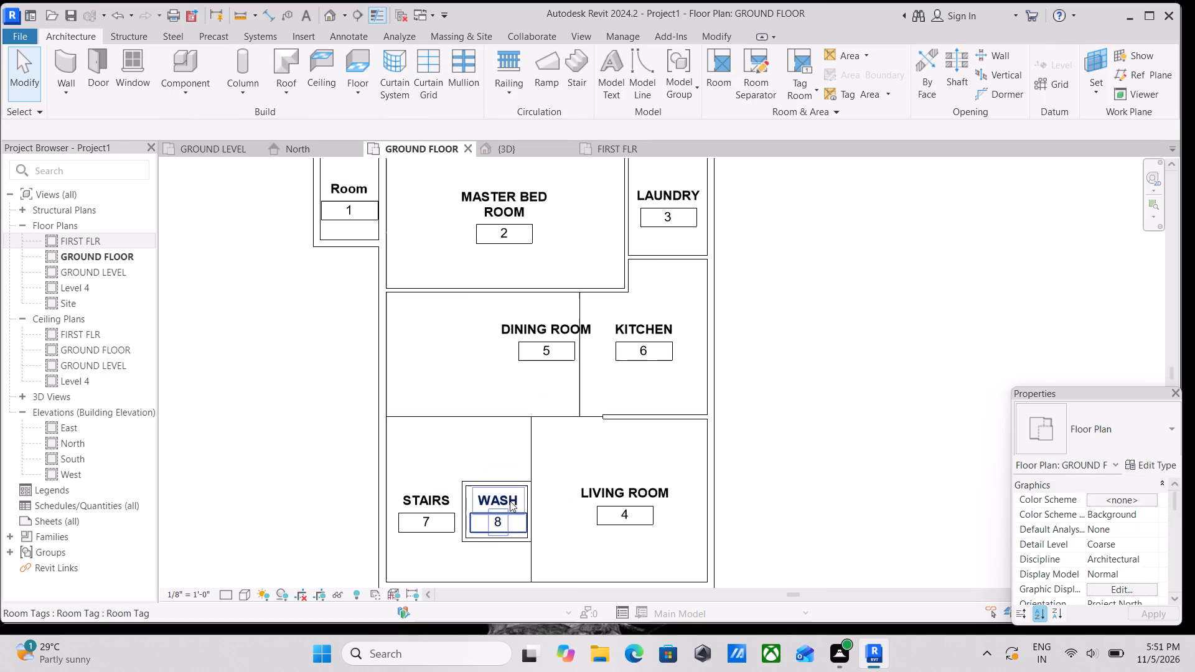
scroll(505, 495, up, 3)
scroll(650, 486, down, 2)
middle_drag(650, 486, 639, 511)
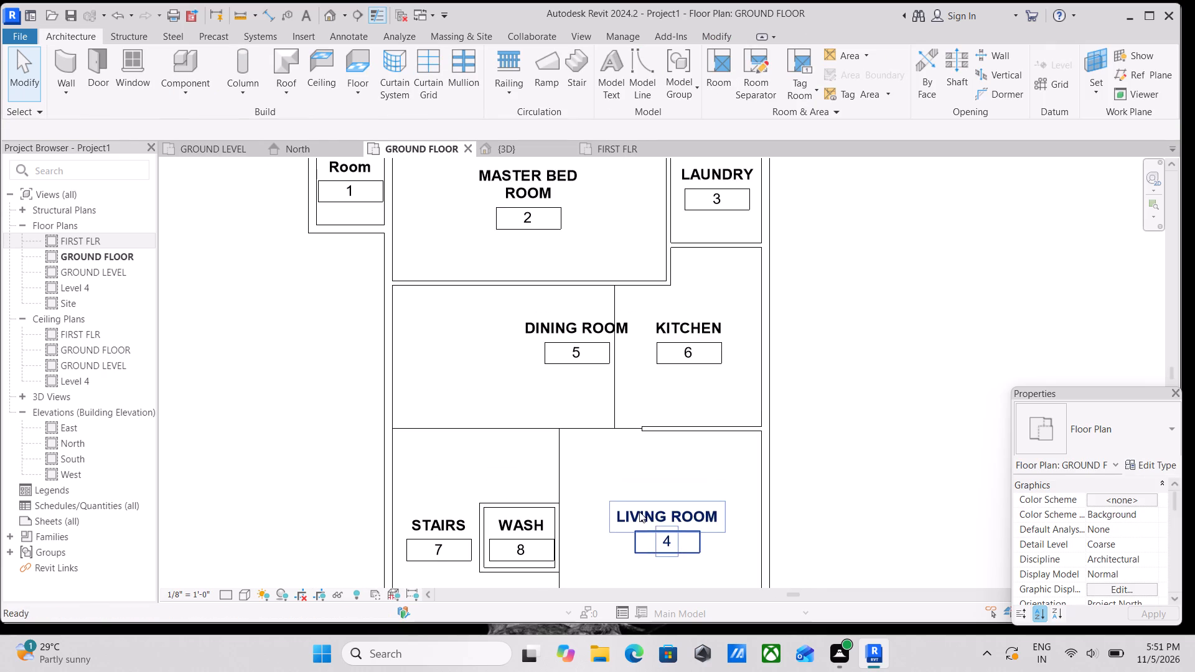
click(567, 337)
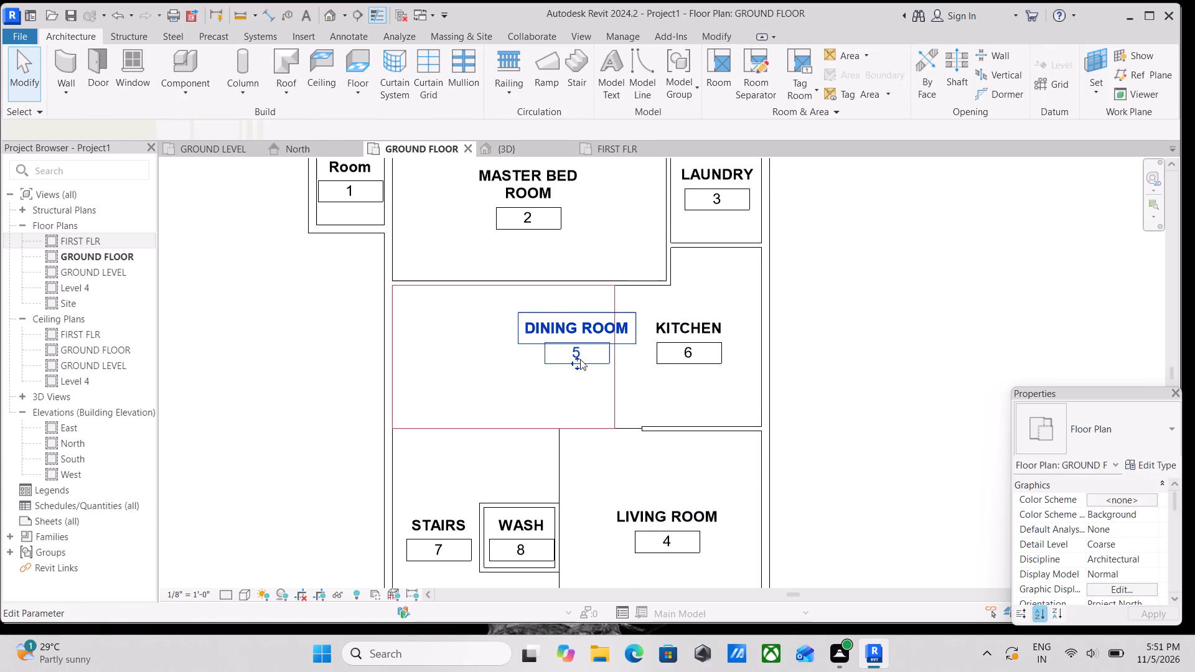
drag(578, 362, 500, 371)
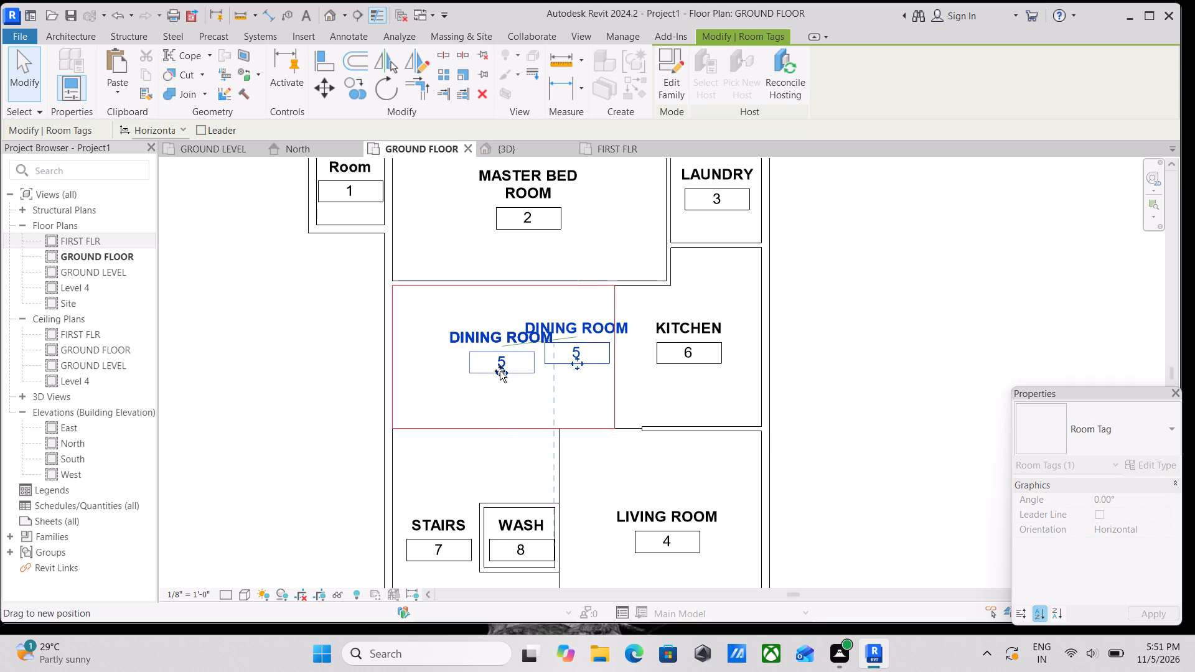
drag(500, 371, 507, 363)
key(Escape)
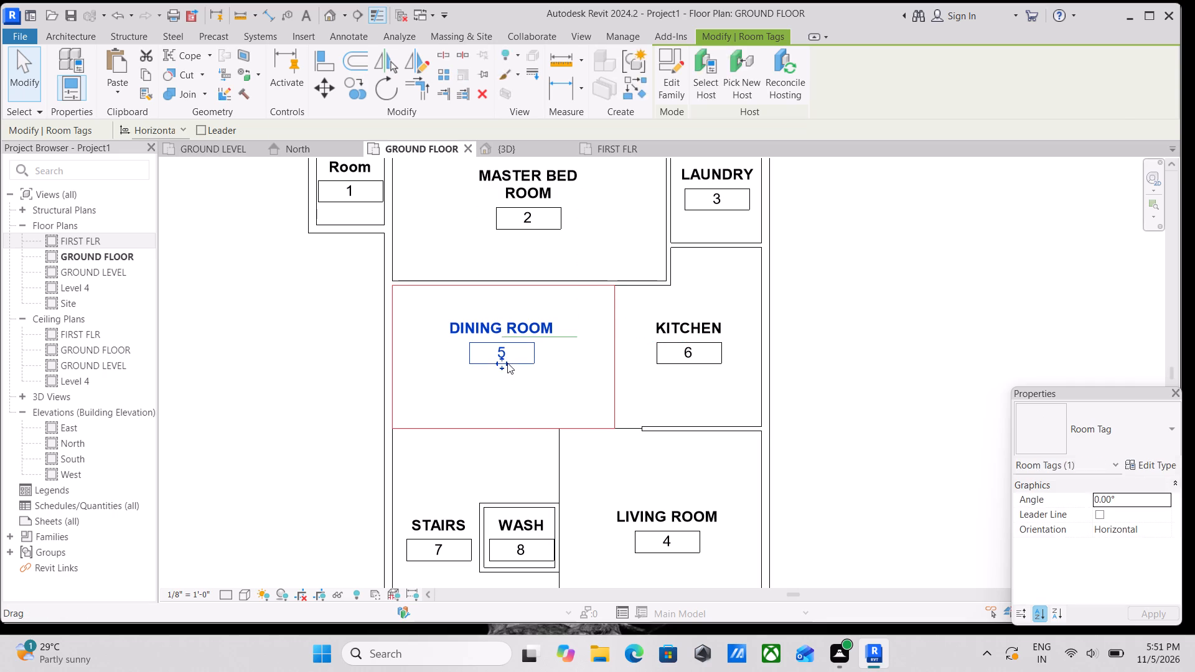
Rename Room 1, in the small northwest projection beside the master bedroom, as TOILET through its room tag.
scroll(522, 379, down, 5)
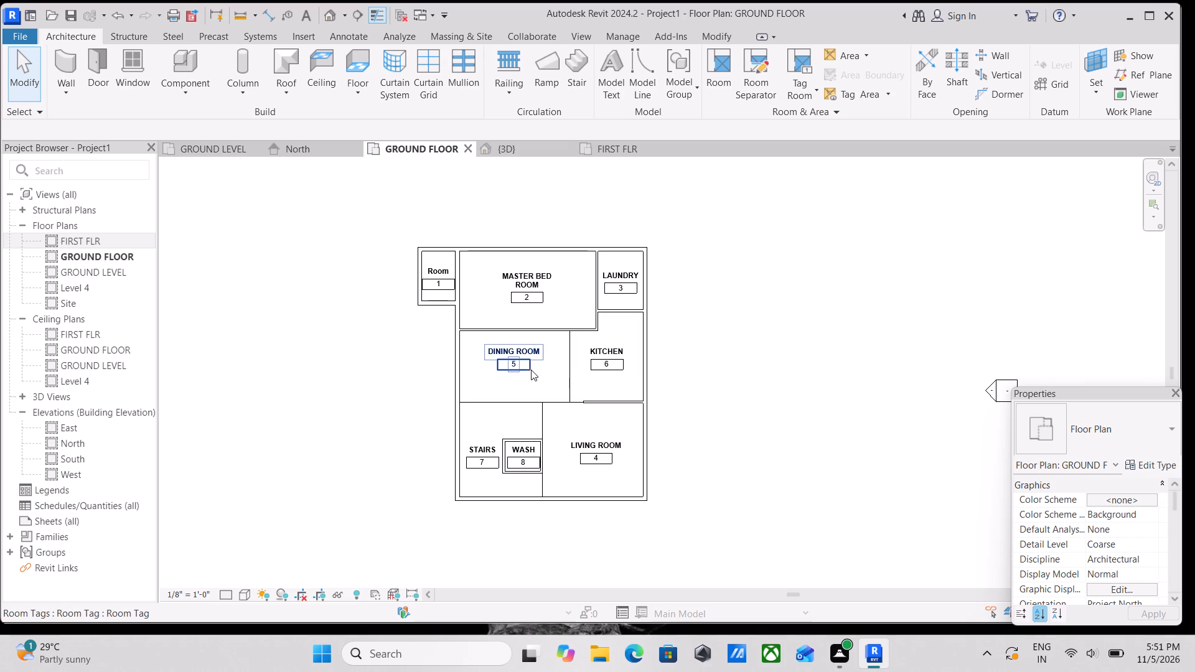
scroll(421, 335, up, 3)
scroll(452, 243, up, 7)
double_click(473, 226)
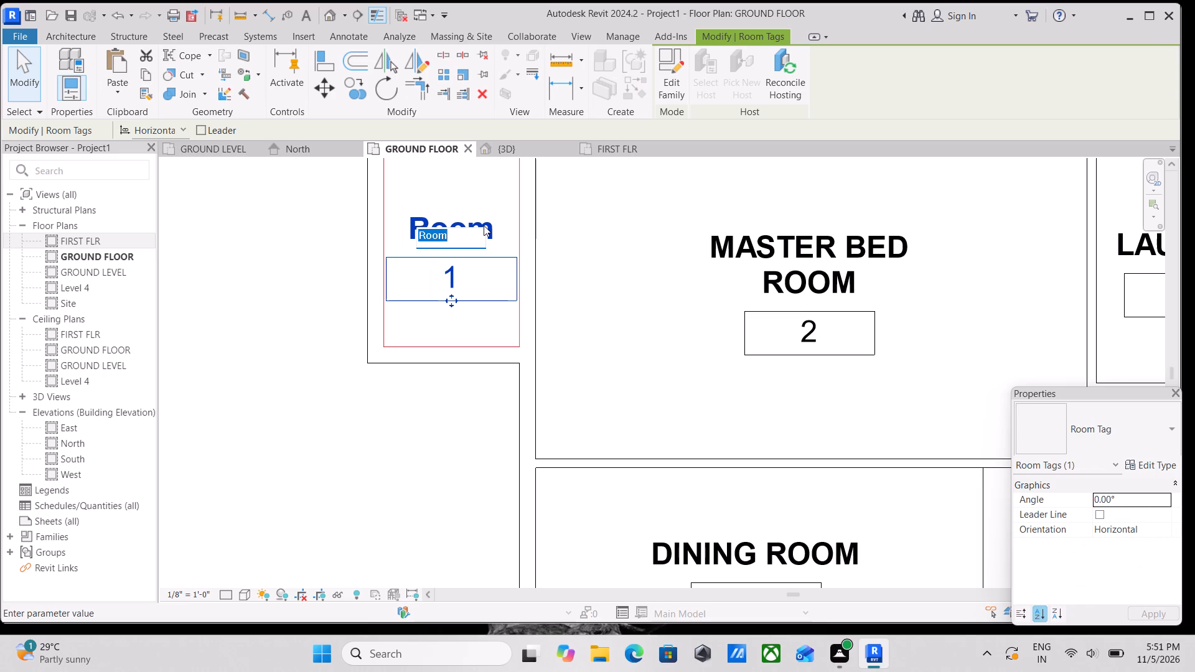
text(TO)
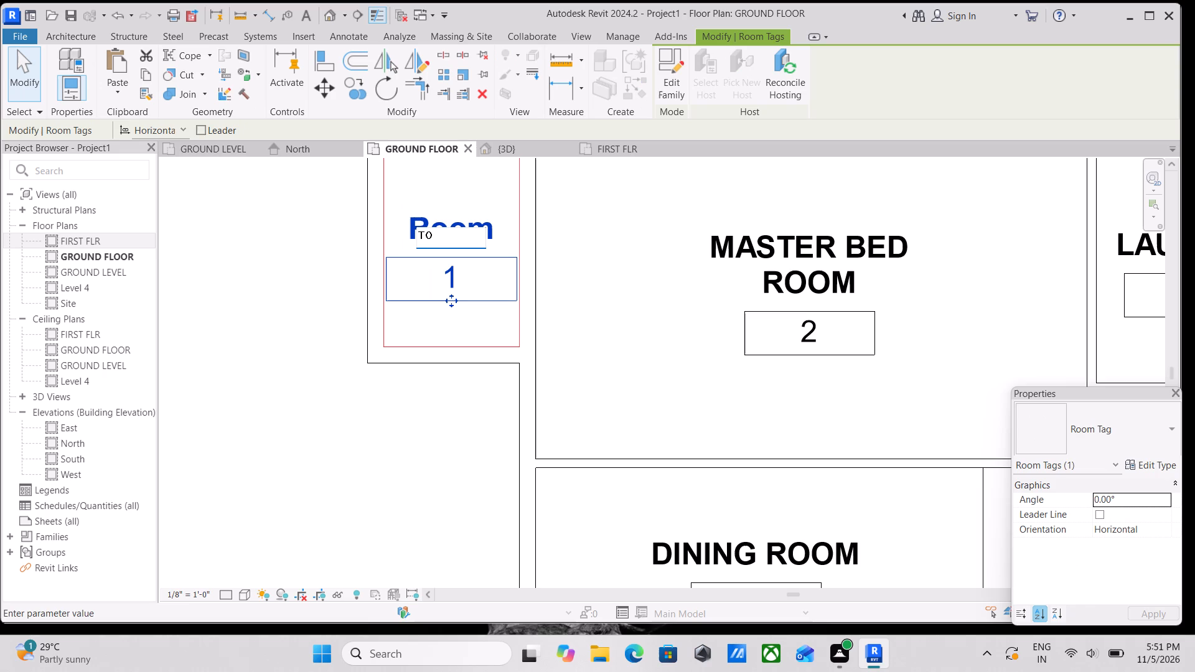
key(i)
key(l)
text(ET)
key(Return)
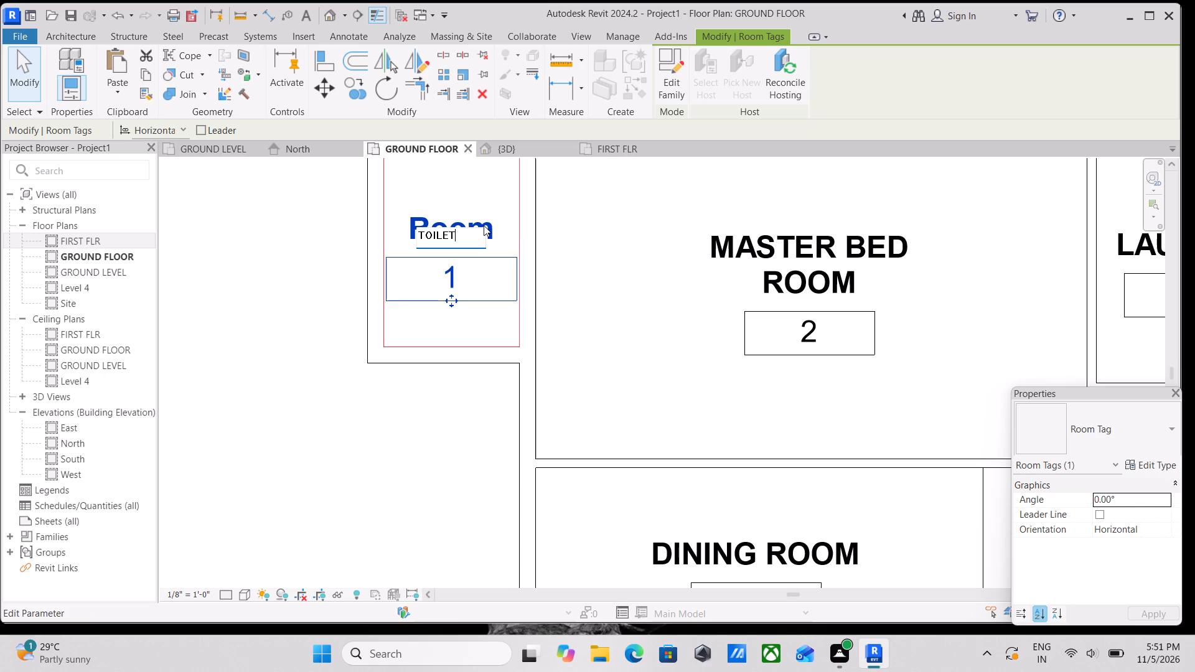
scroll(480, 316, down, 3)
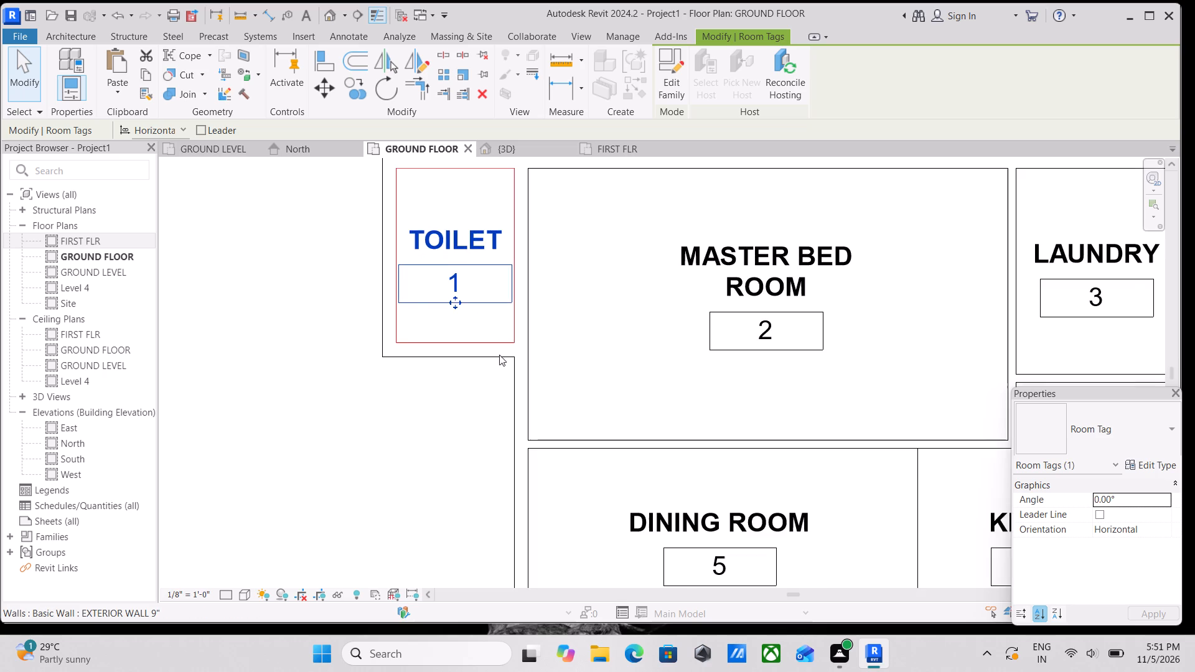
scroll(516, 368, down, 2)
key(Escape)
Review the room names and tag positions across the whole ground-floor plan.
scroll(558, 408, down, 6)
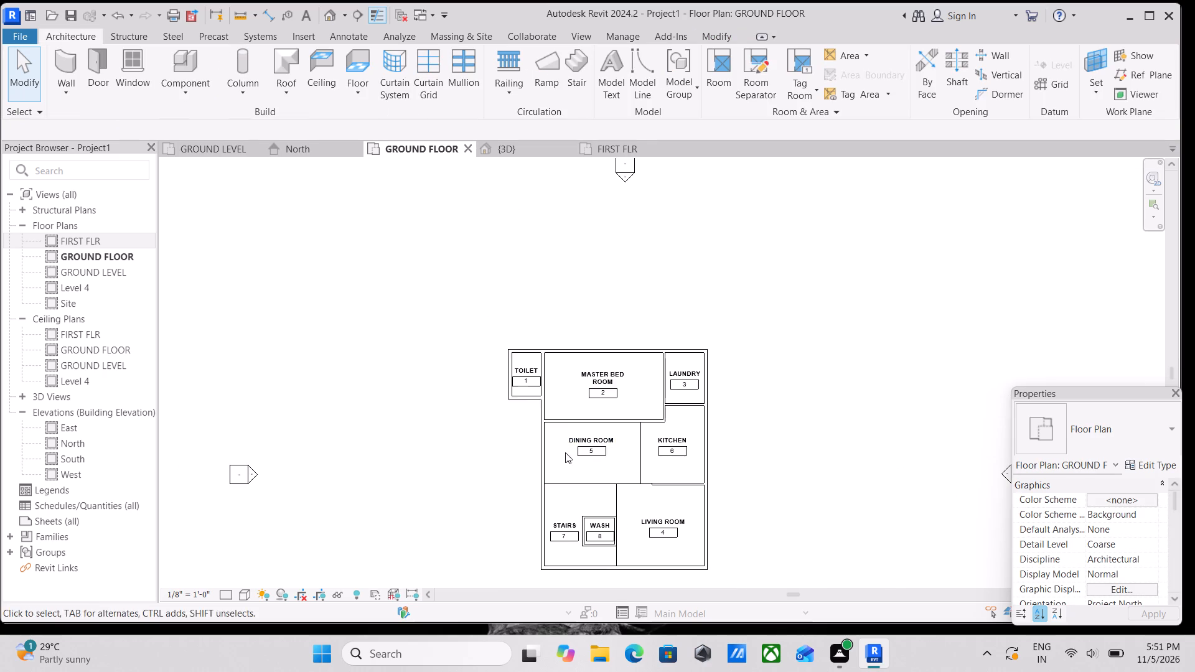
middle_drag(565, 448, 562, 364)
scroll(580, 452, up, 6)
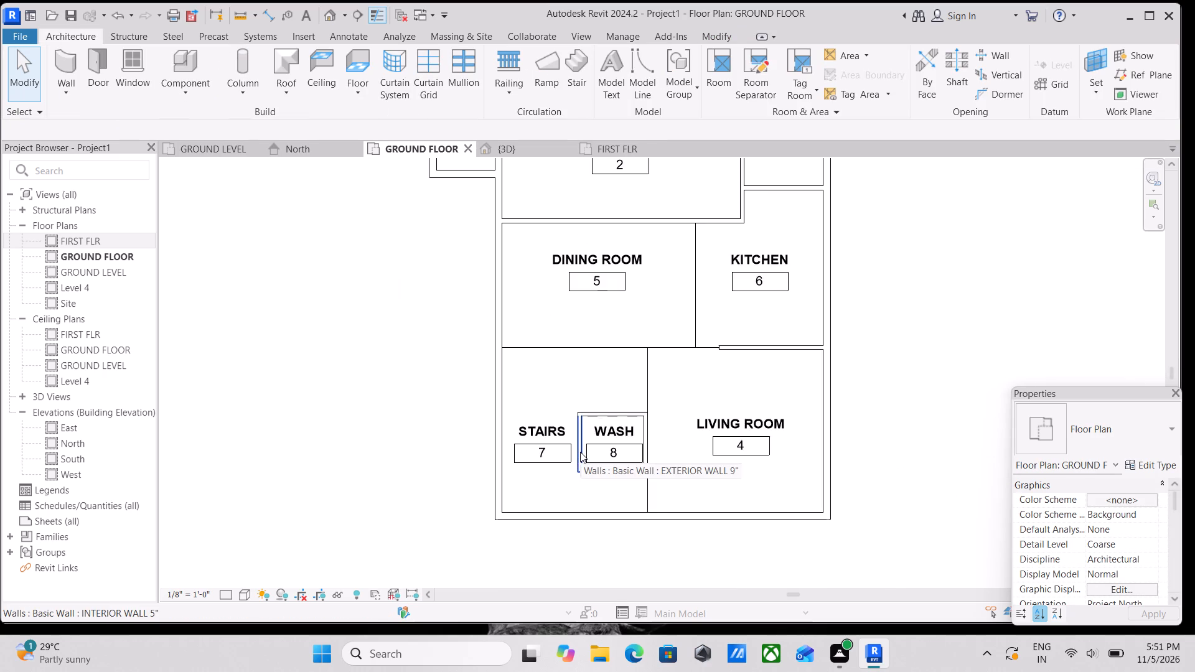
scroll(580, 452, down, 1)
middle_drag(580, 452, 579, 463)
scroll(581, 463, down, 1)
middle_drag(581, 463, 578, 470)
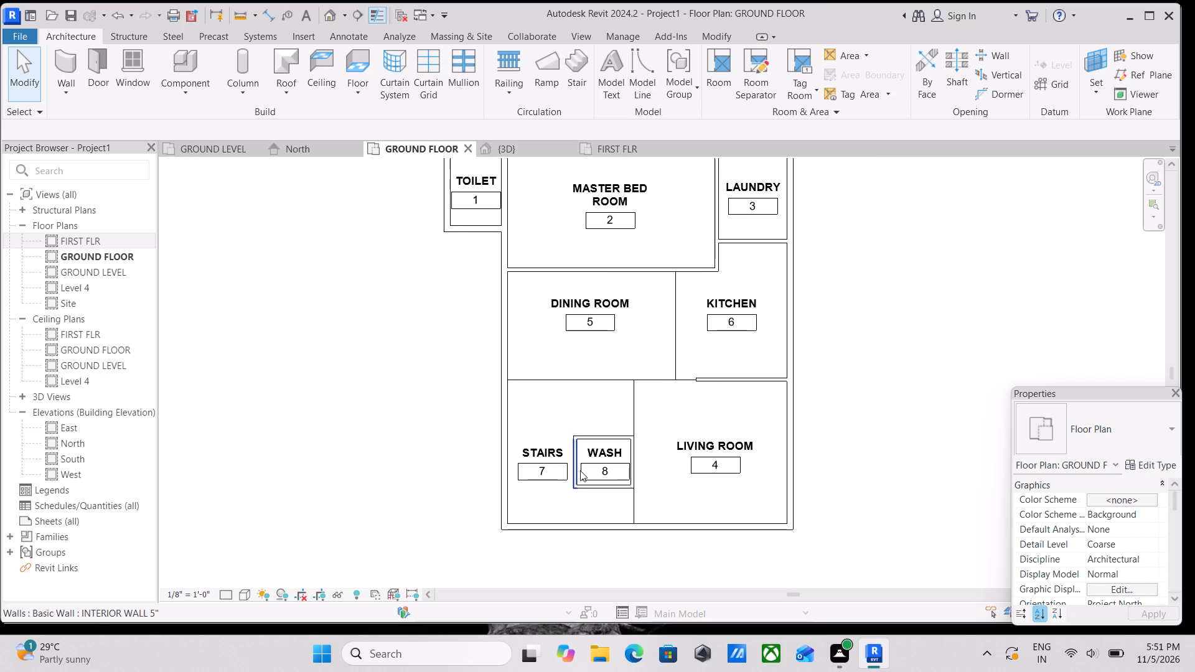
scroll(580, 470, down, 3)
middle_drag(580, 475, 583, 421)
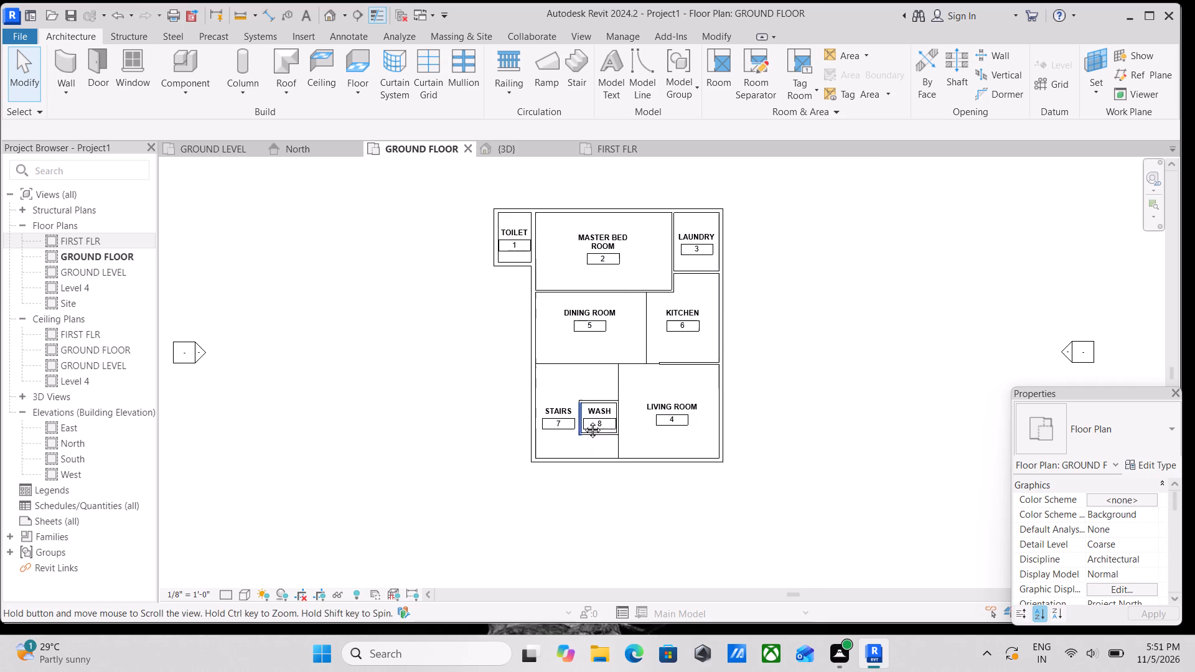
middle_drag(583, 421, 583, 420)
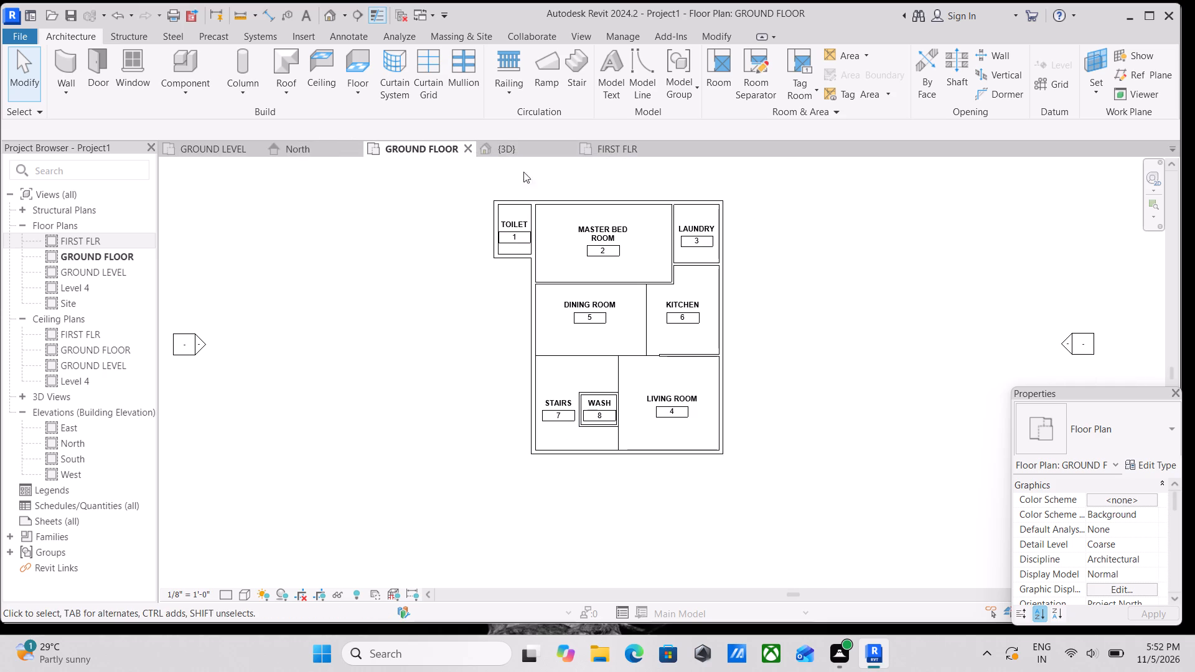
Switch to the FIRST FLR floor plan view.
click(603, 150)
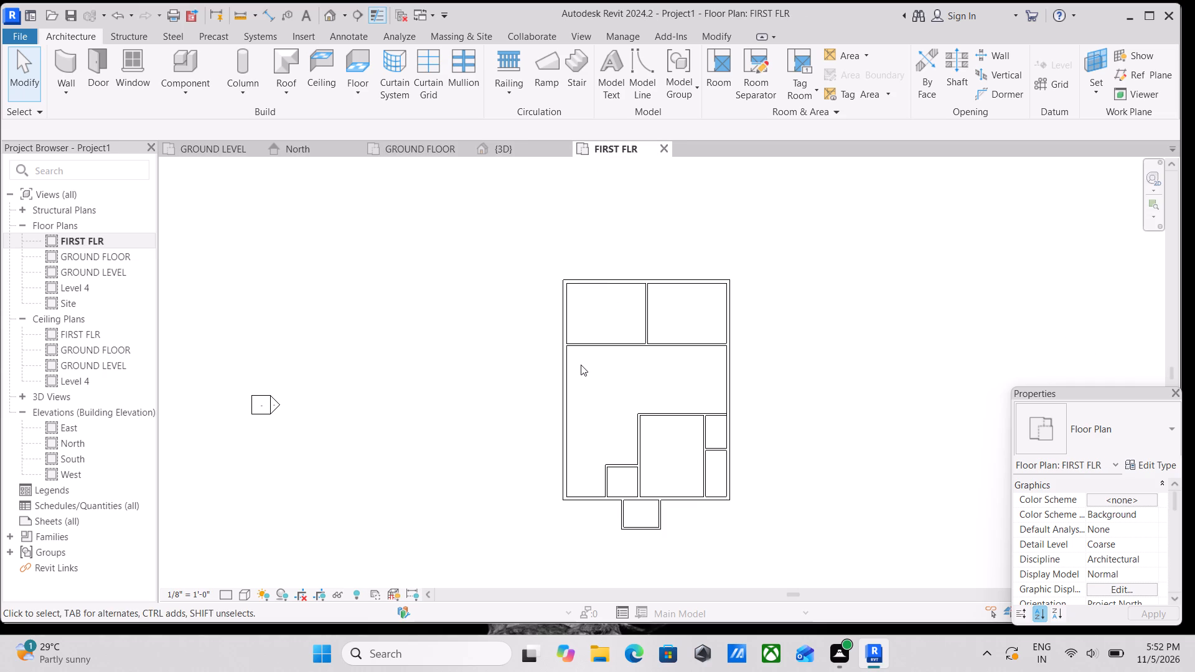
scroll(614, 416, up, 2)
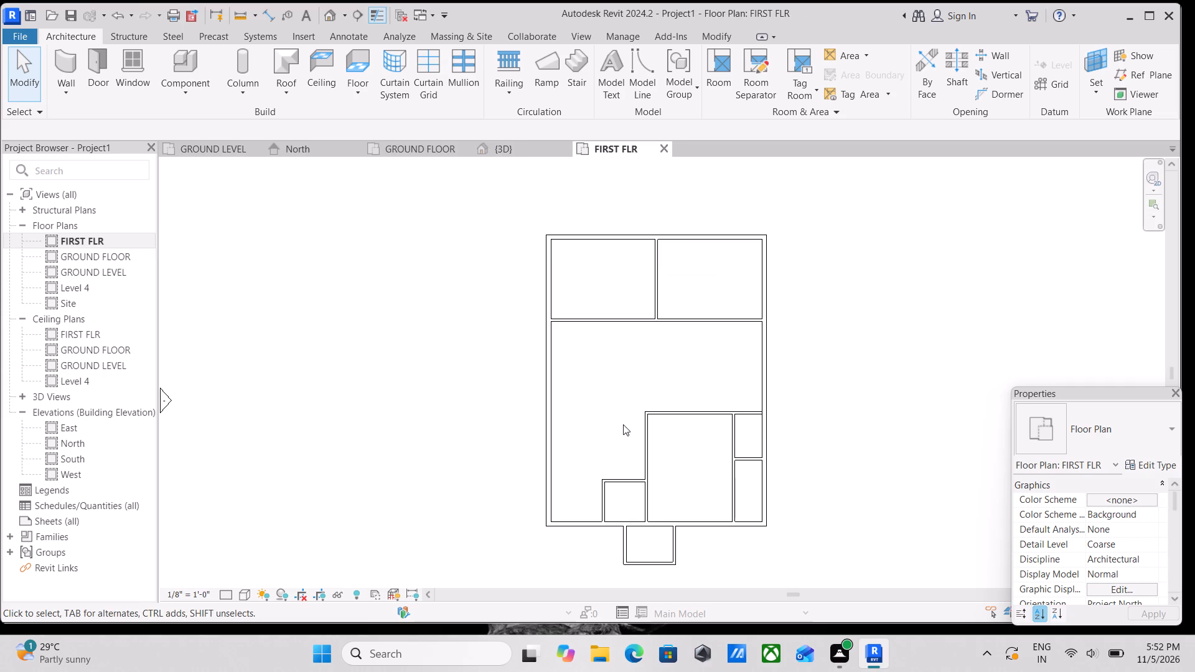
middle_drag(606, 395, 486, 486)
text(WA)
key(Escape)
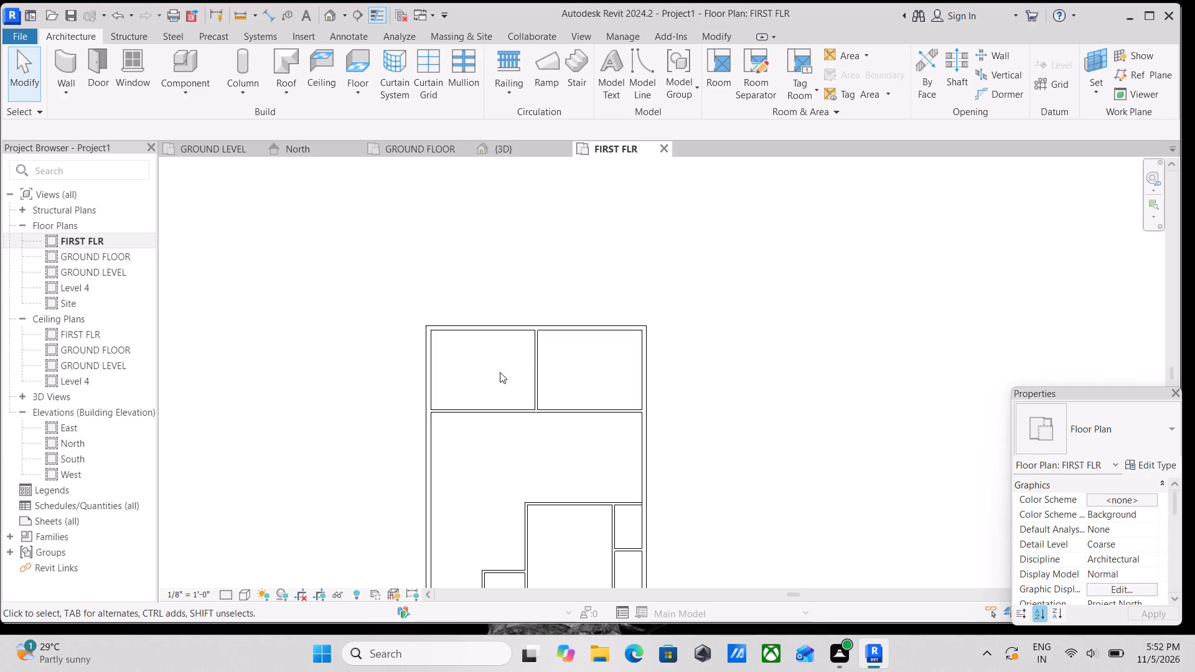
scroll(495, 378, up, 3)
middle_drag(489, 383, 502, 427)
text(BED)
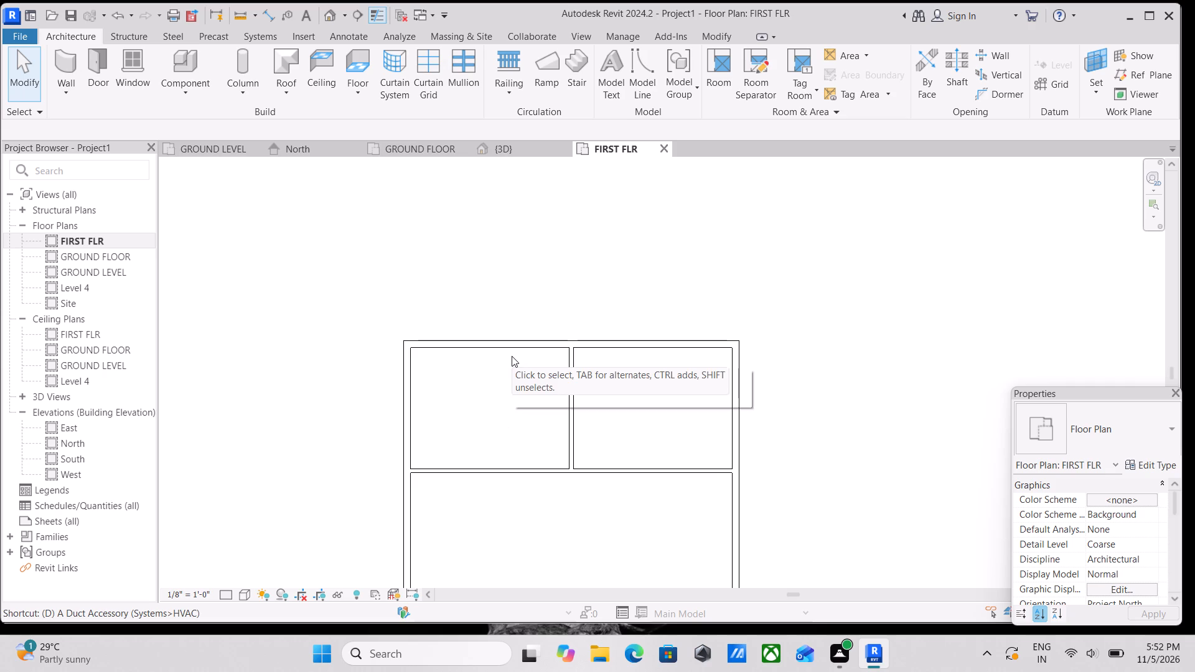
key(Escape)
Place rooms automatically, tagged on placement, in all enclosed areas of the FIRST FLR plan.
scroll(505, 394, down, 4)
middle_drag(498, 404, 533, 385)
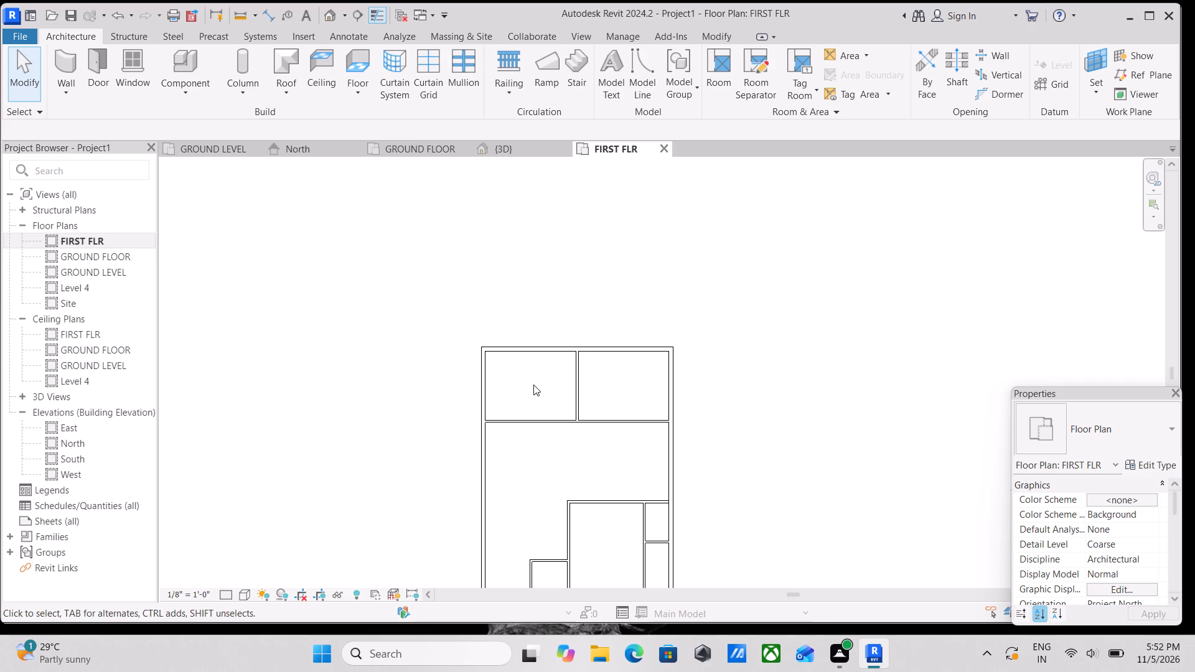
scroll(533, 385, up, 3)
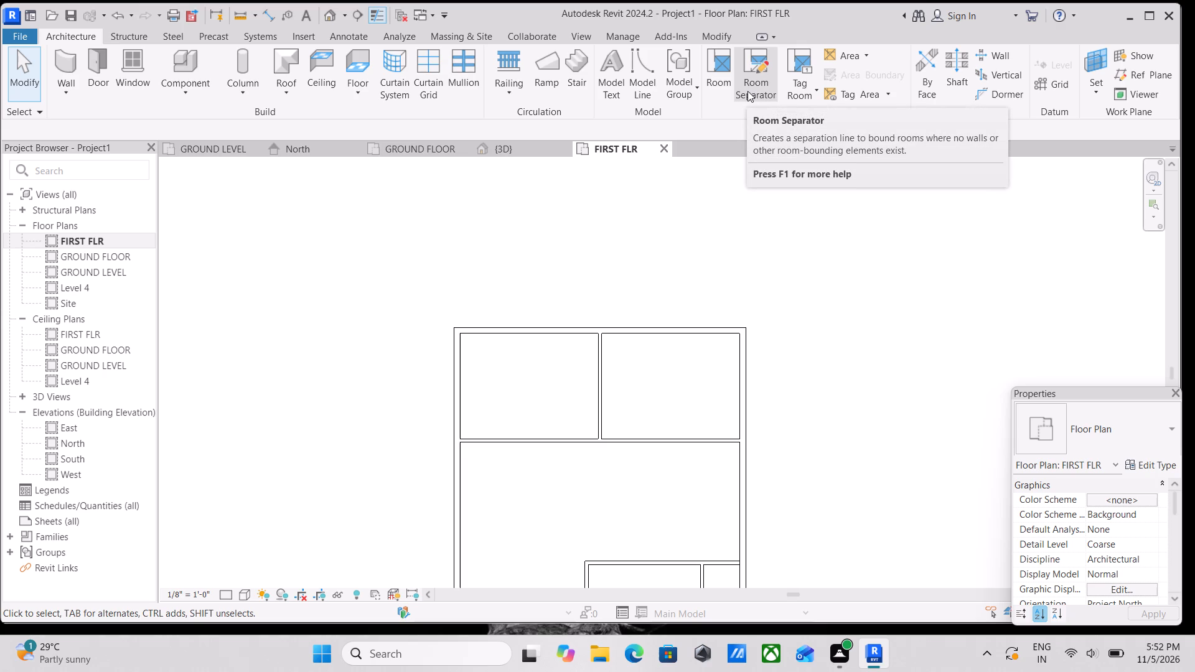
click(726, 74)
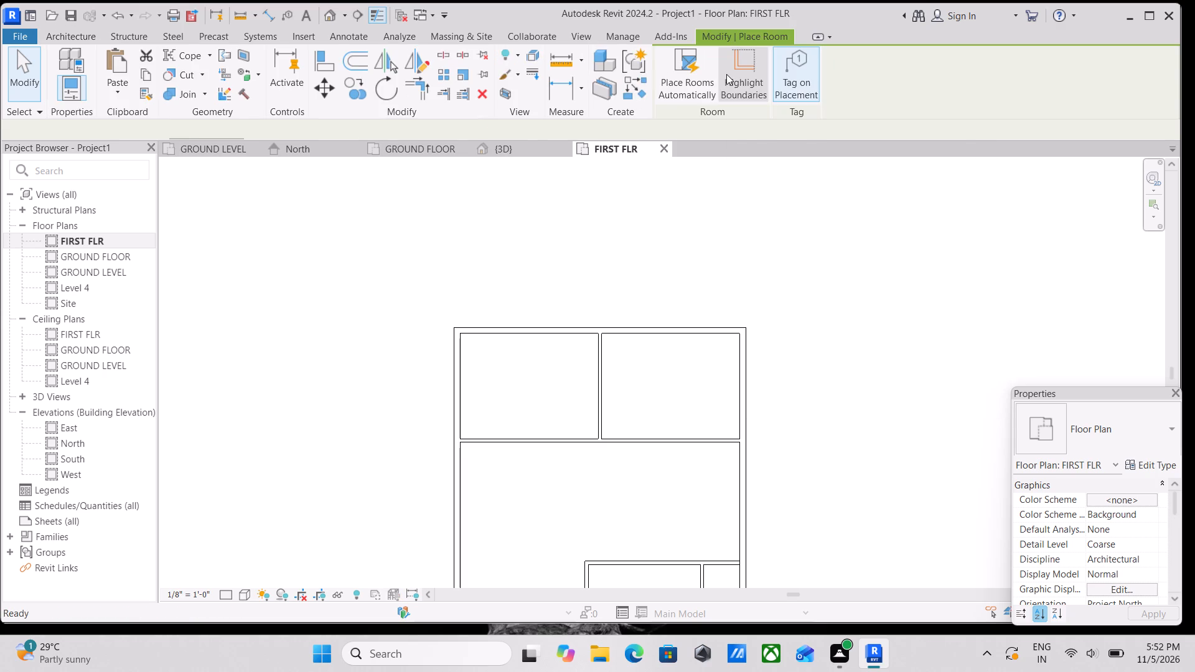
click(701, 74)
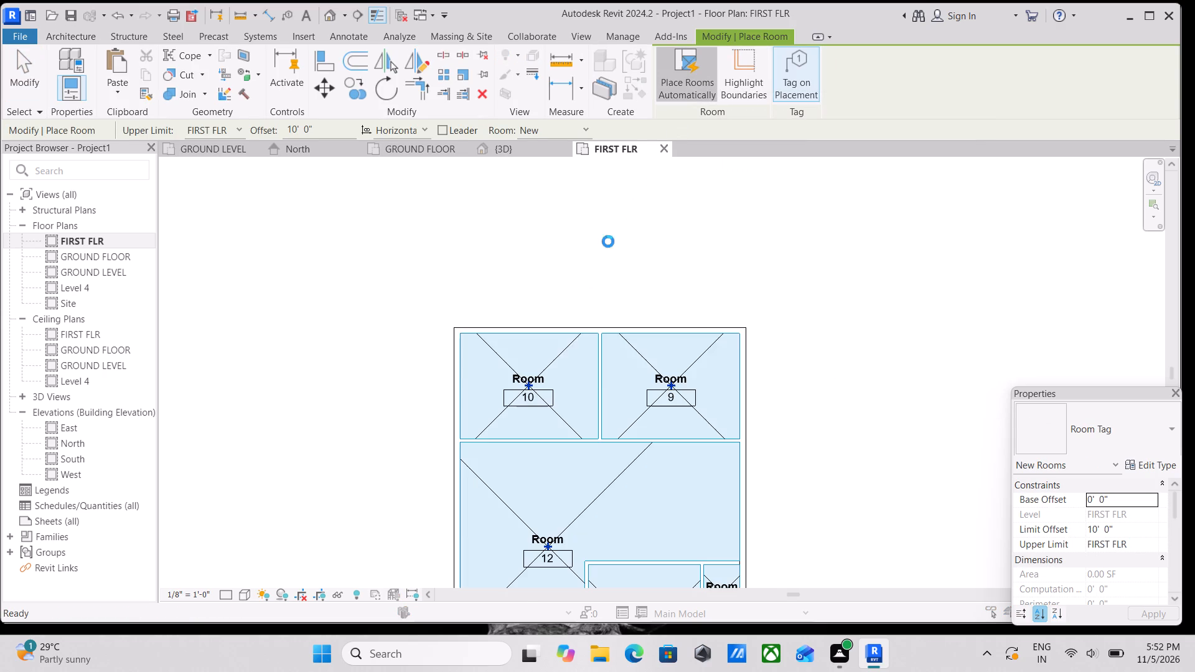
click(705, 329)
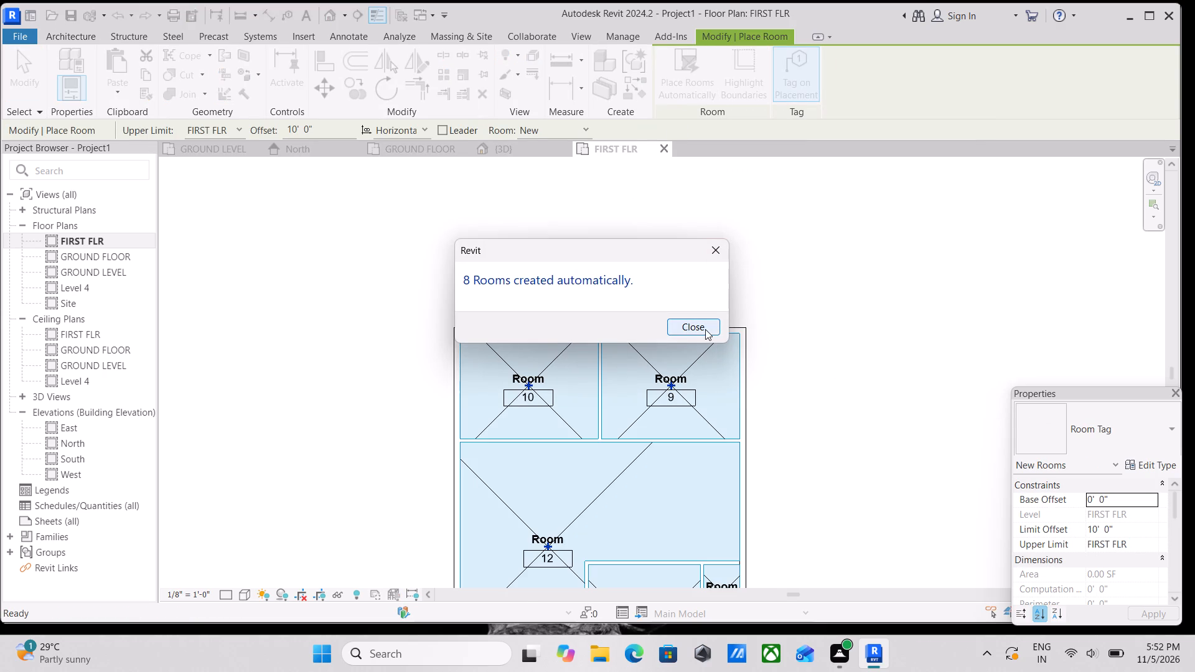
Rename Room 10, in the northwest corner of the FIRST FLR plan, as BED ROOM through its room tag.
double_click(541, 375)
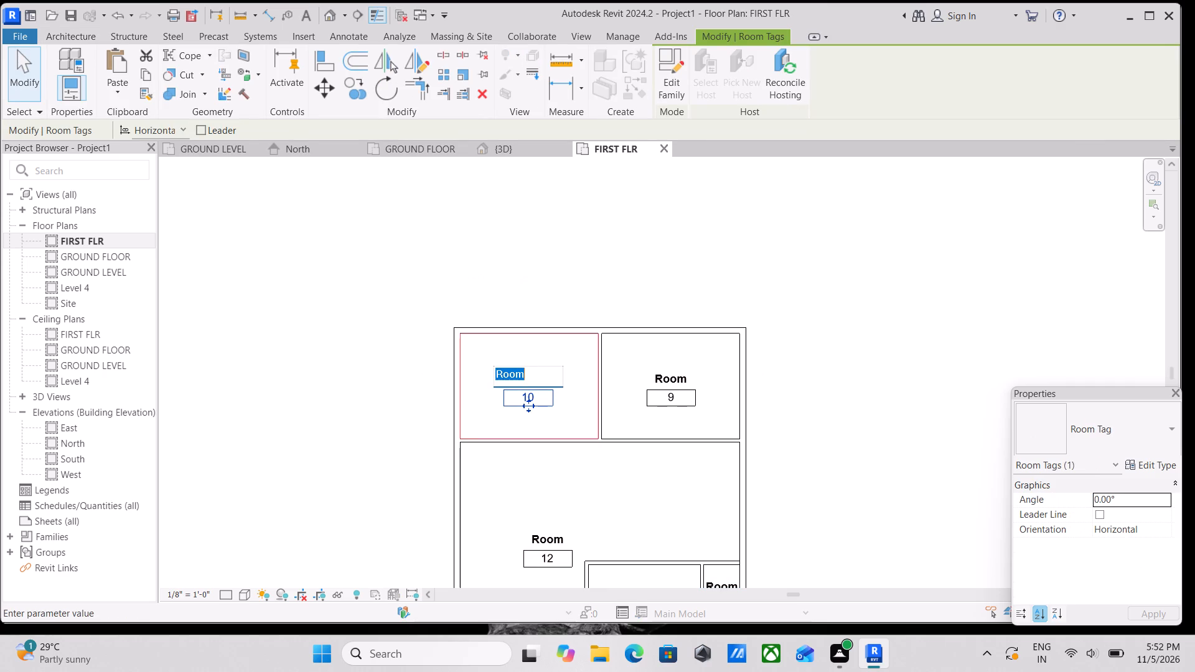
text(BE)
text(D)
key(space)
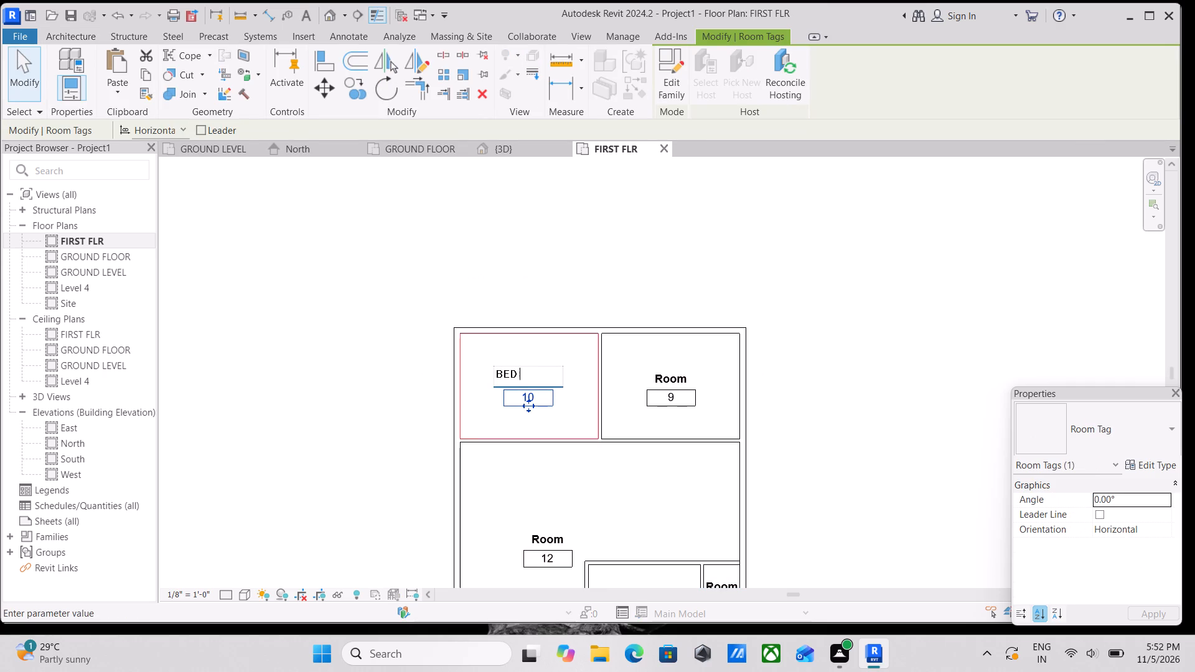
text(ROOM)
key(Return)
key(Escape)
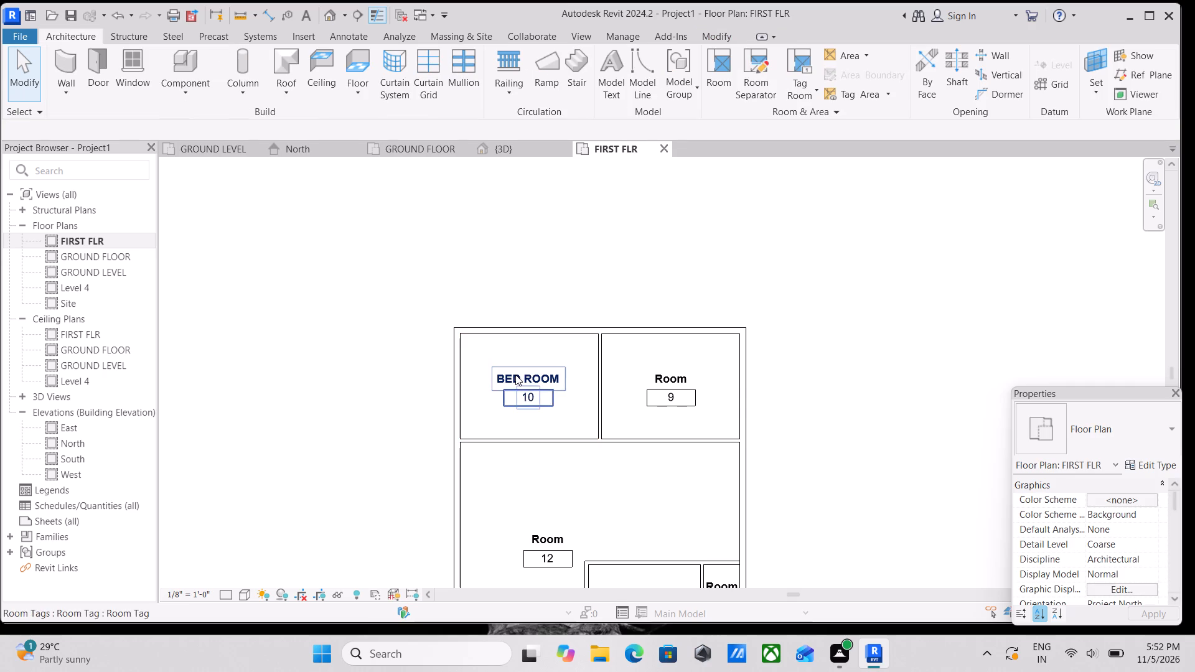
Rename Room 9, in the northeast corner of the first floor, as BED ROOM through its room tag.
double_click(672, 376)
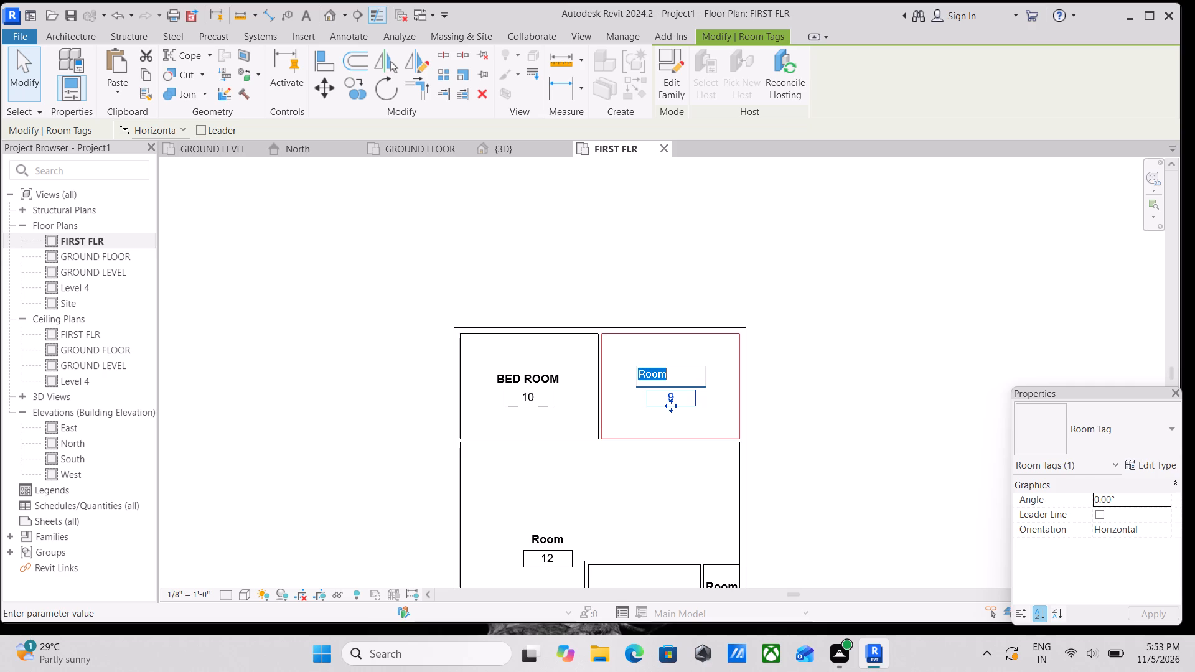
text(BED)
key(r)
key(BackSpace)
key(space)
text(ROOM)
key(Return)
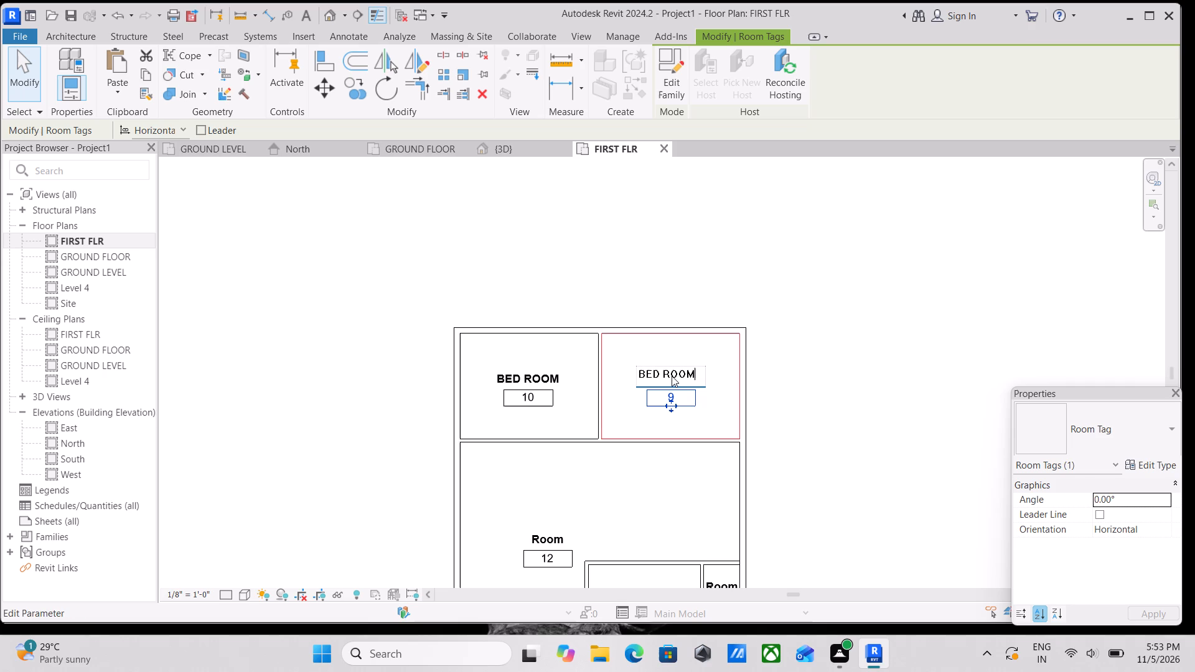
key(Escape)
Rename Room 12, the large central first-floor space south of the two bedrooms, as LIVING ROOM through its tag.
scroll(621, 431, down, 2)
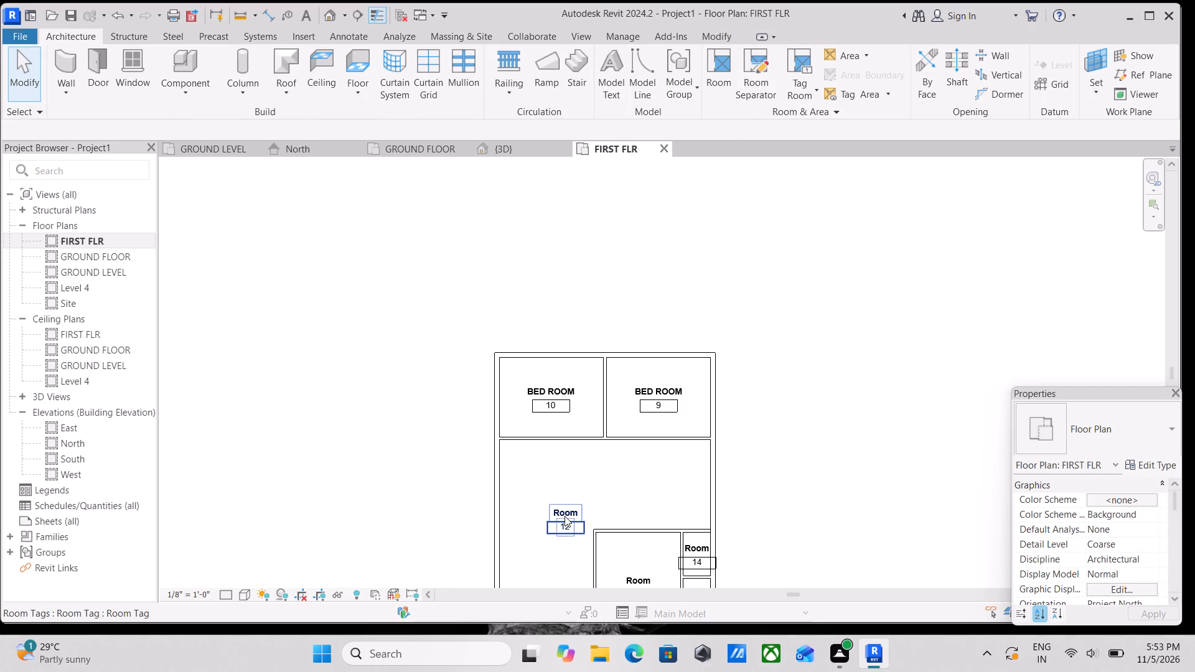
scroll(565, 515, up, 1)
double_click(565, 515)
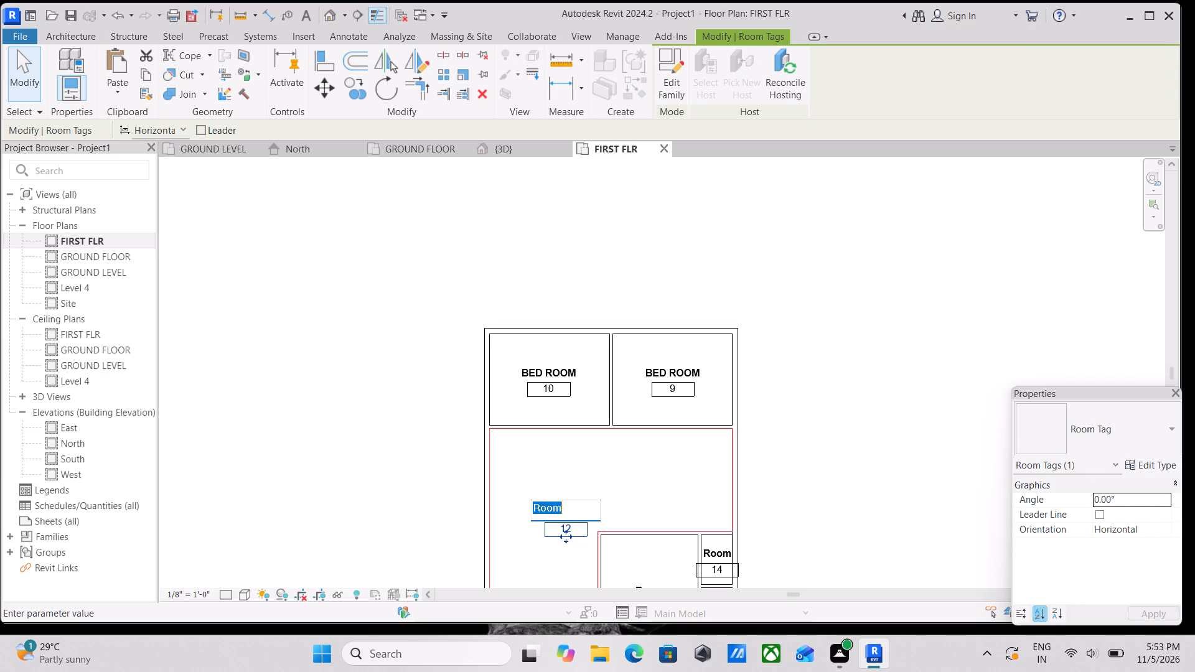
text(LI)
text(VING)
key(space)
text(ROOM)
key(Return)
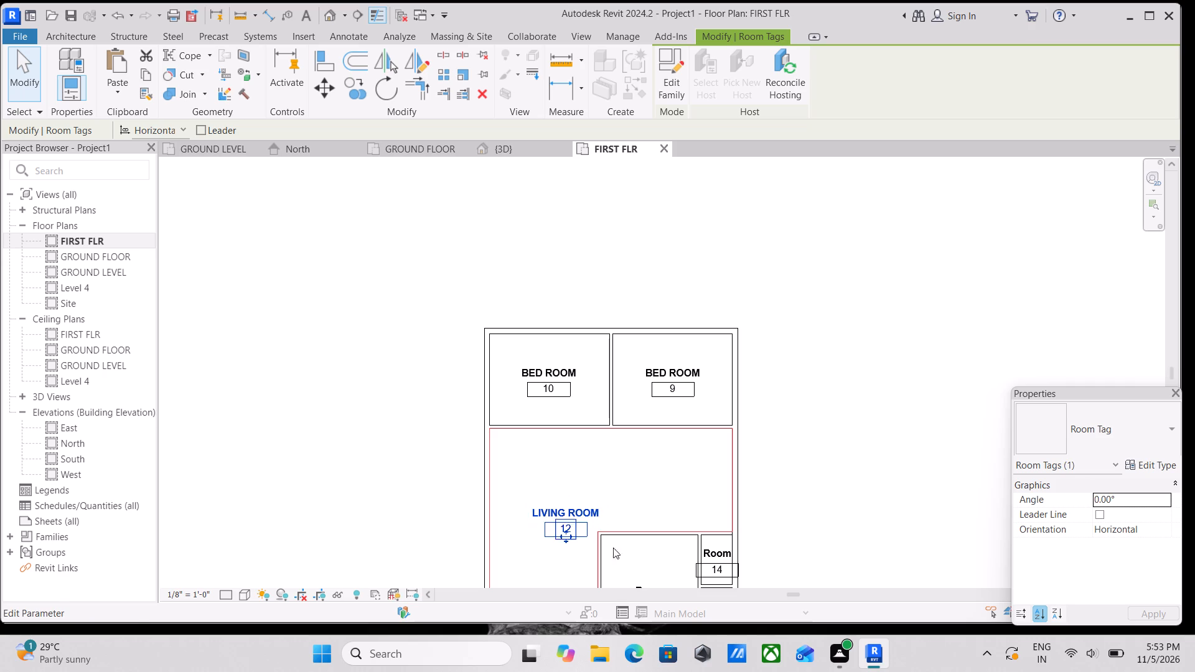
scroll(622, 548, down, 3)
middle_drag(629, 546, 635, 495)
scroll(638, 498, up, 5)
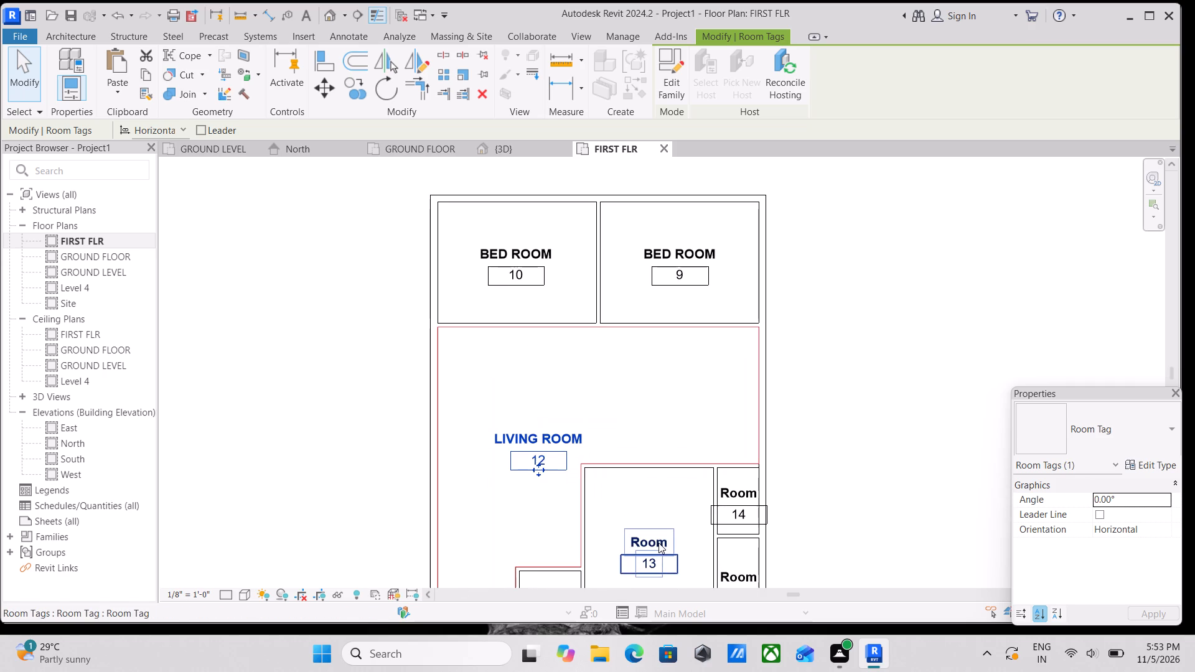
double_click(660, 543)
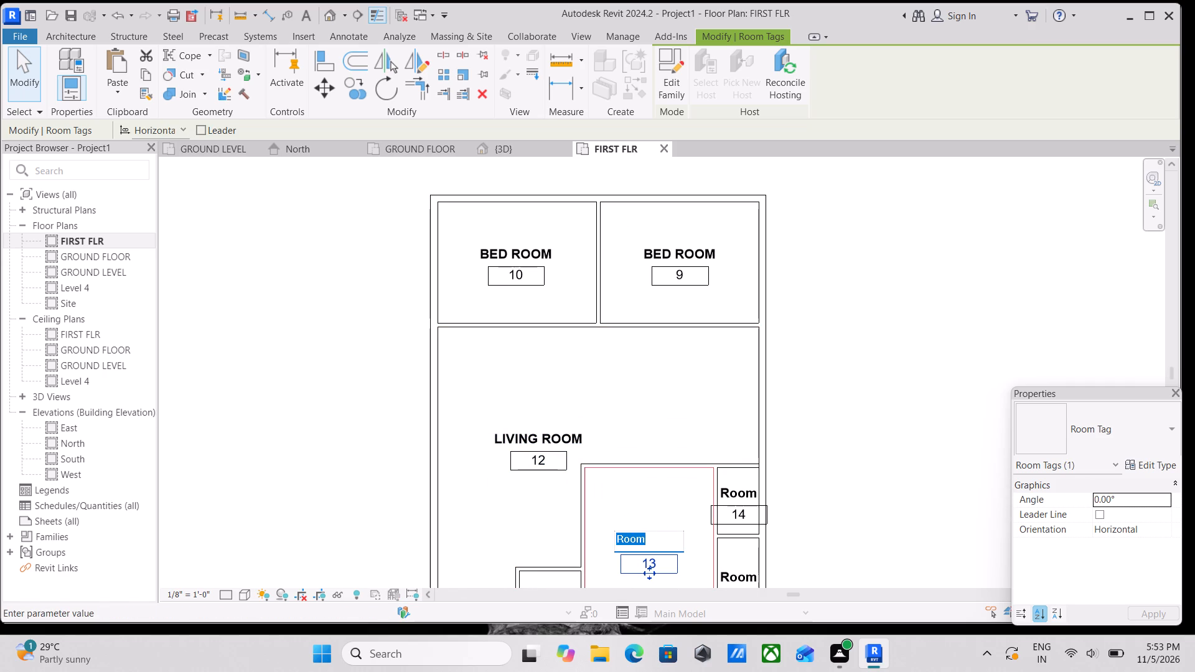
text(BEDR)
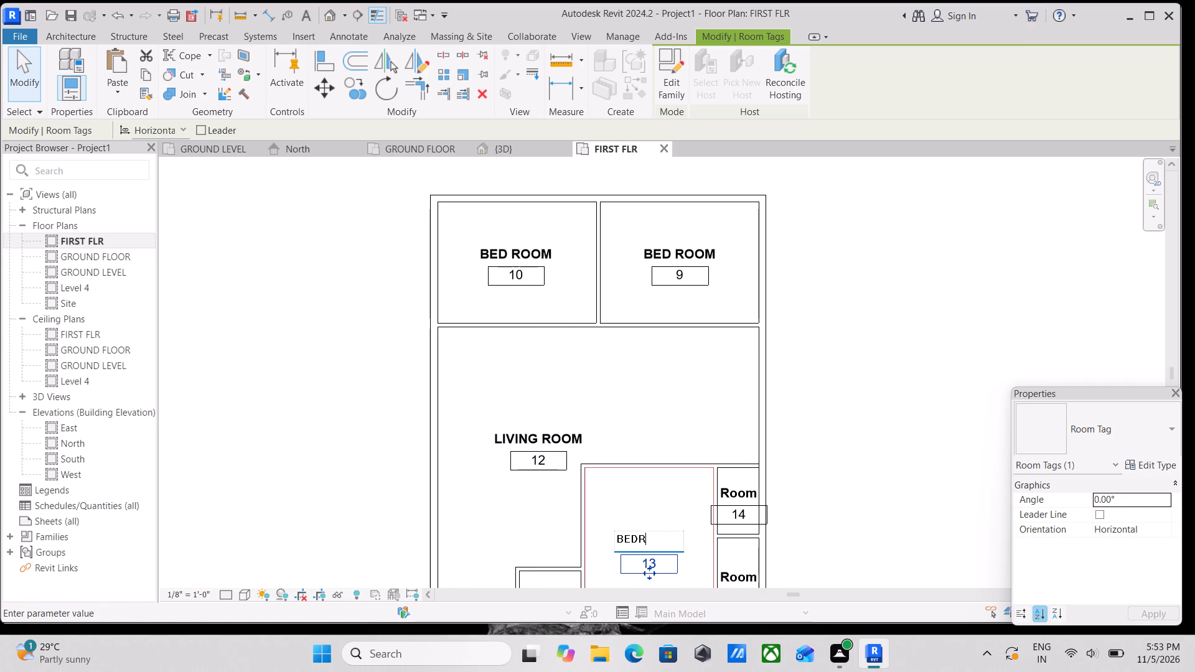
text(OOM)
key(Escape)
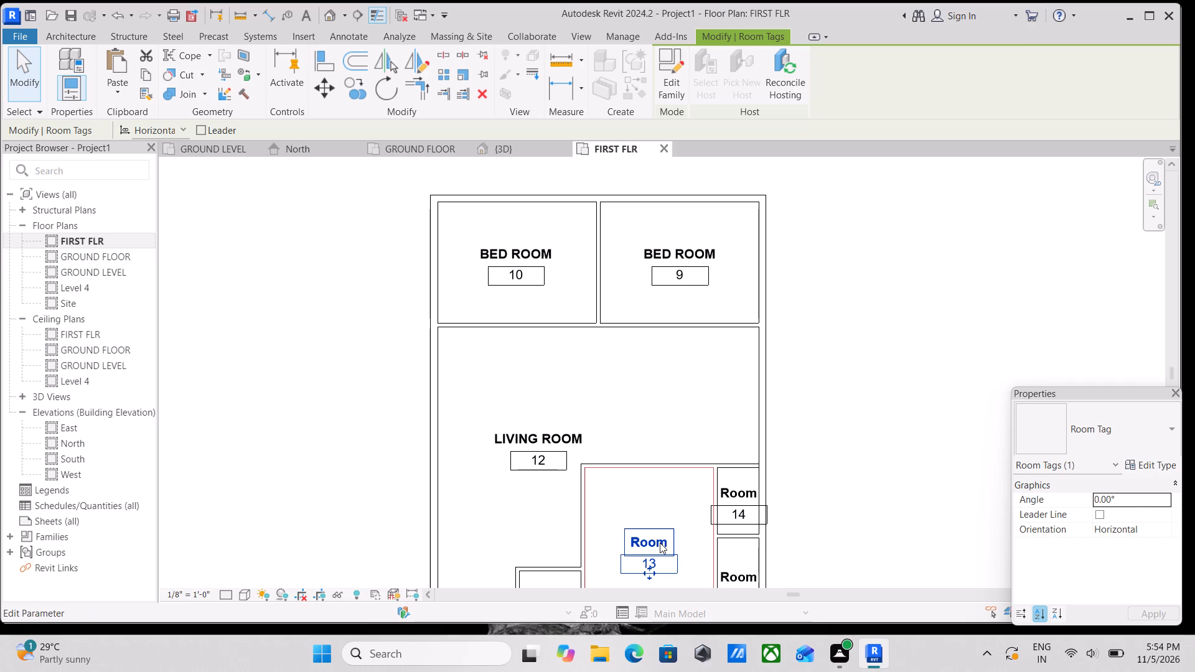
Rename Room 13, southeast of the living room, as BEDROOM through its room tag.
click(660, 543)
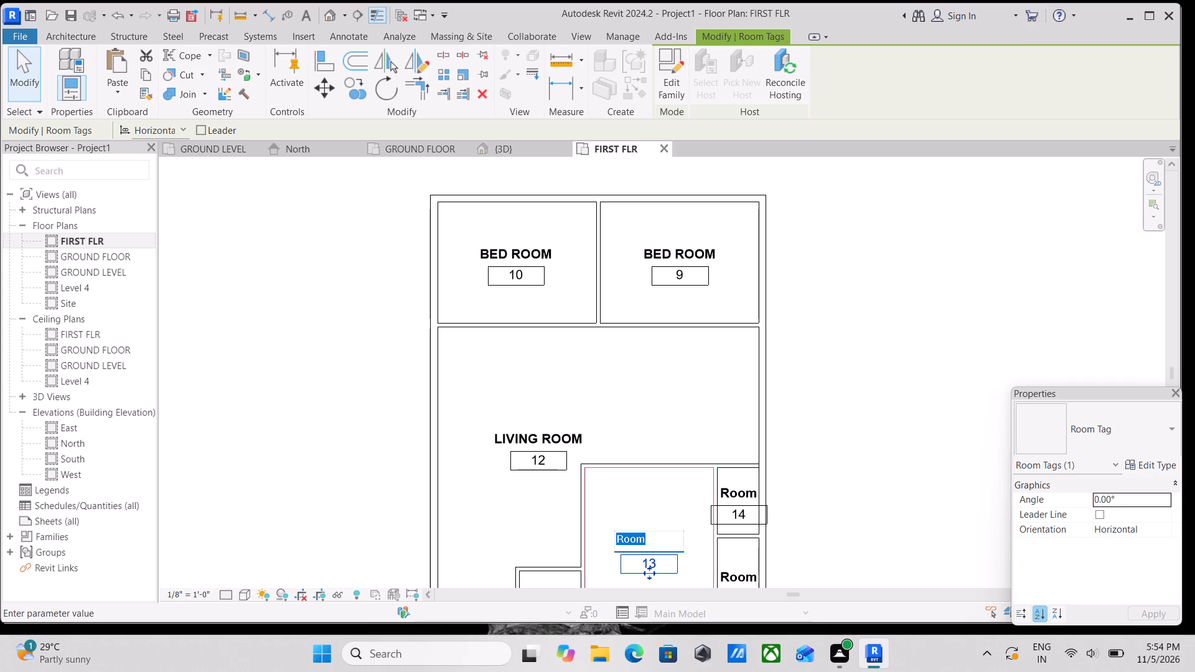
text(BED)
text(ROOM)
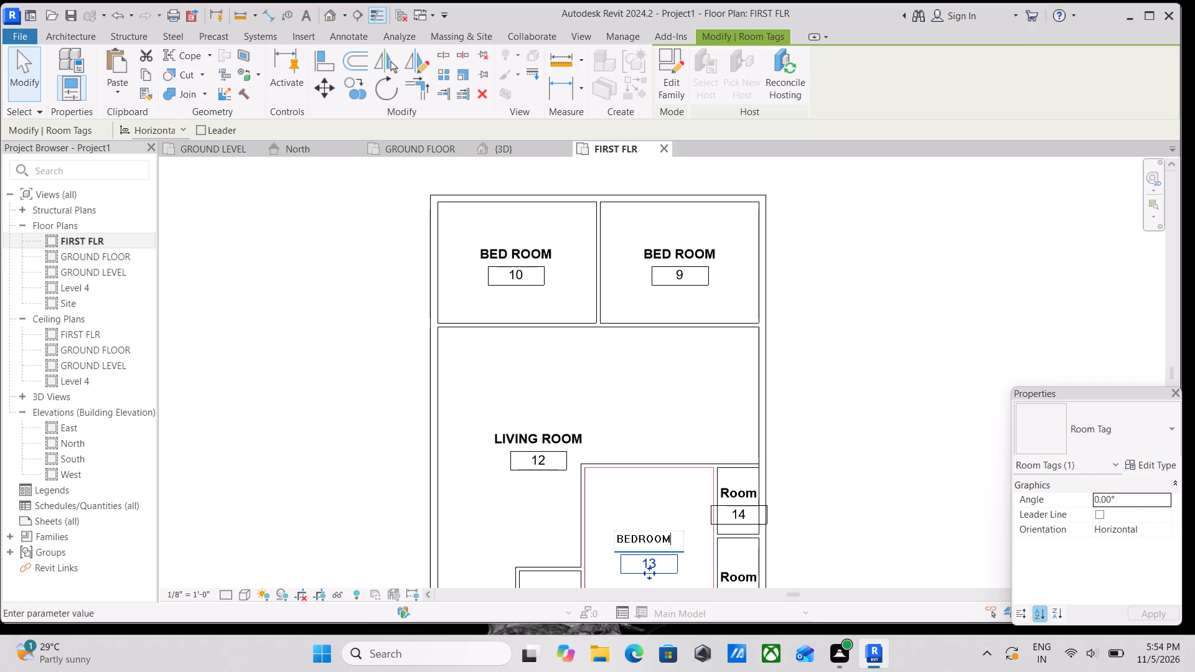
key(Return)
Rename Room 14, the upper of the two narrow rooms east of the southern bedroom, as DRESSOR.
scroll(730, 505, up, 2)
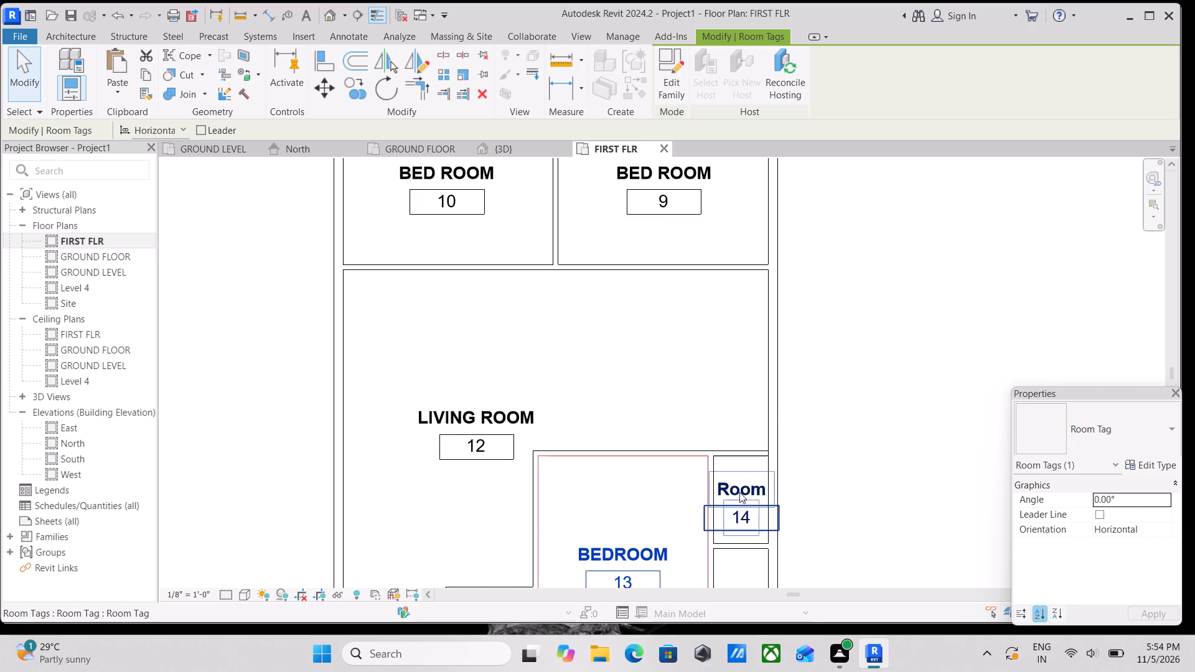
double_click(739, 492)
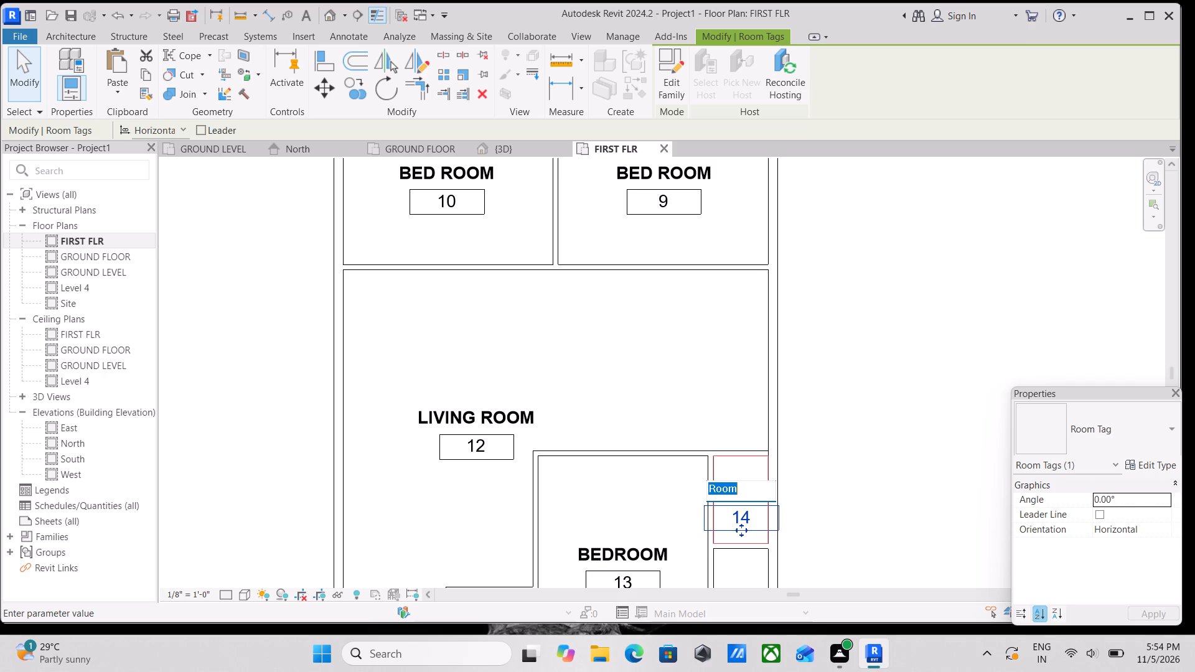
text(DRESS)
text(OR)
key(Return)
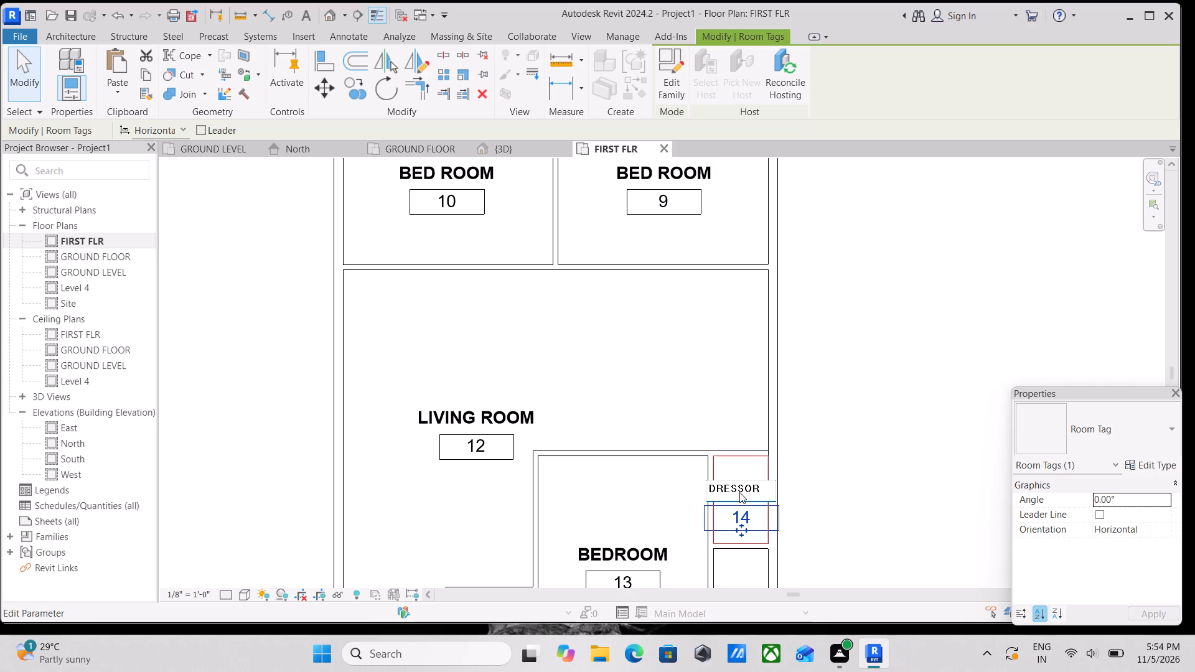
Rename Room 15, the narrow room directly south of the DRESSOR, as TOILET through its room tag.
scroll(741, 490, down, 2)
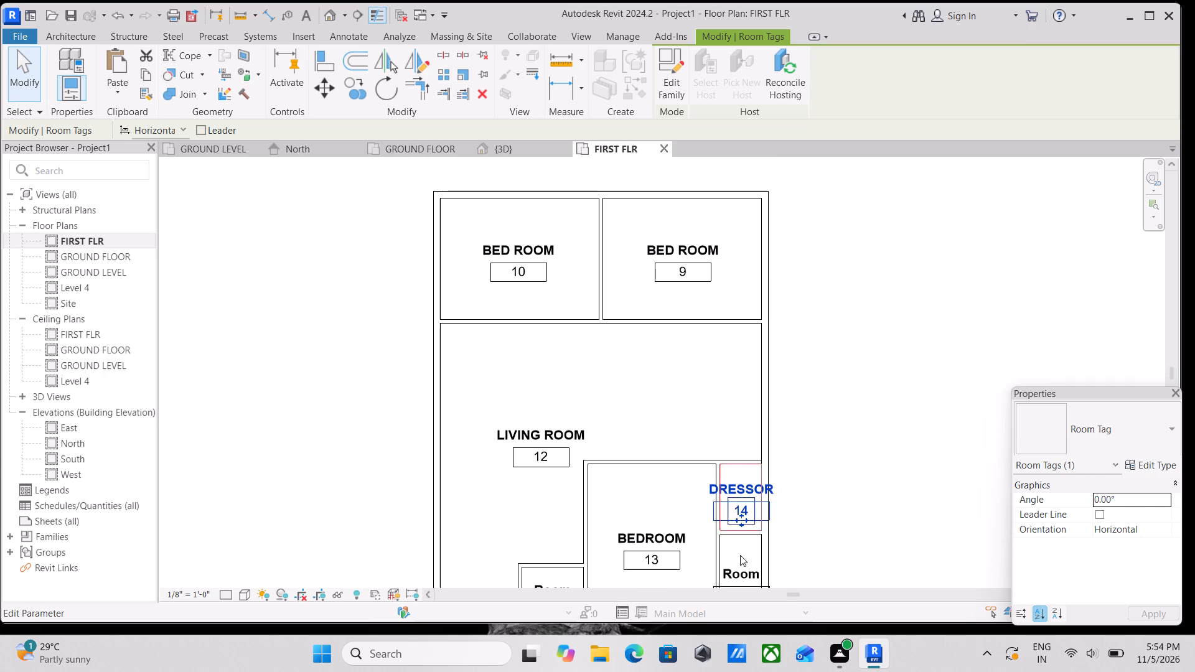
middle_drag(746, 570, 745, 454)
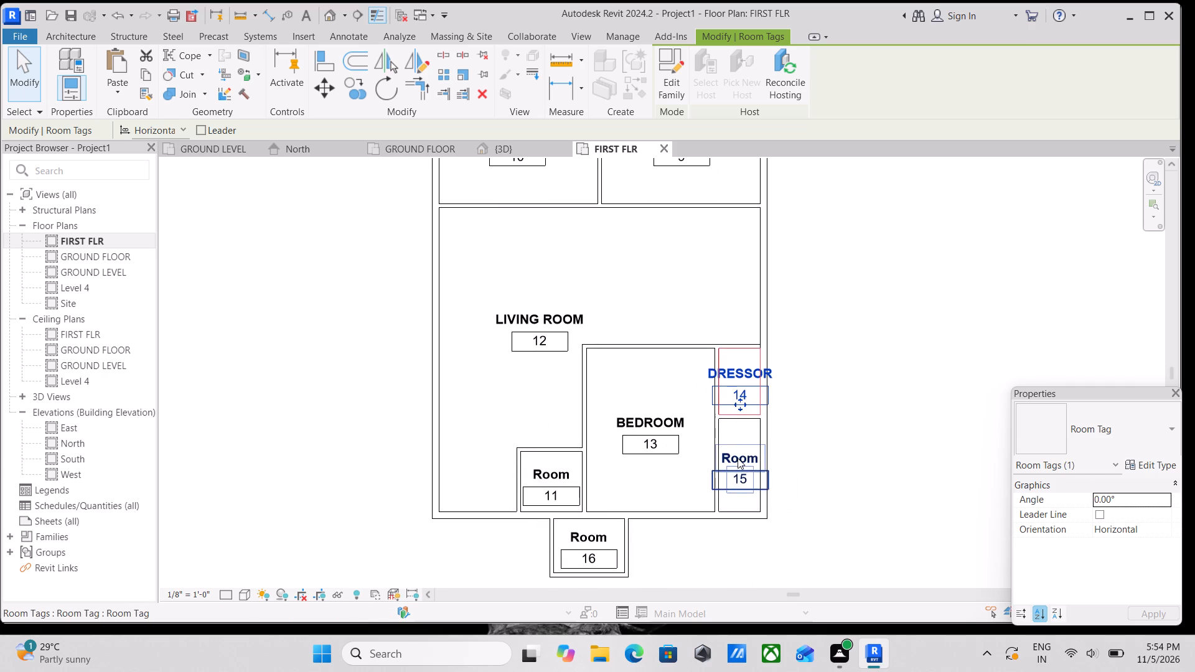
double_click(738, 457)
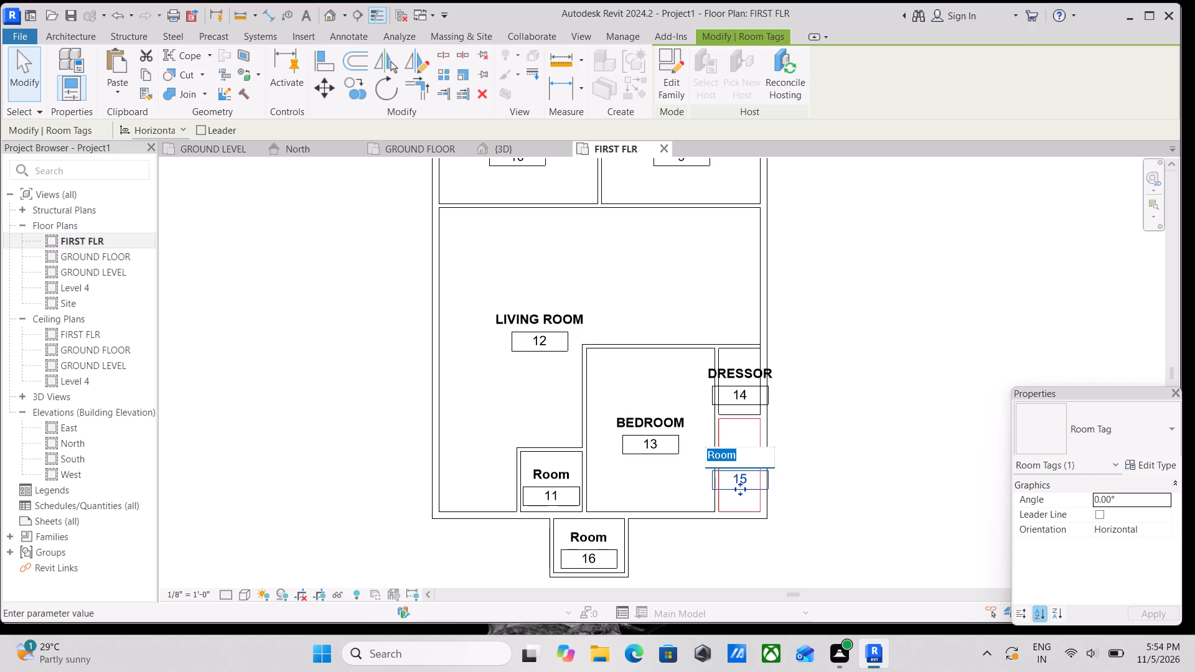
text(TOILET)
key(Return)
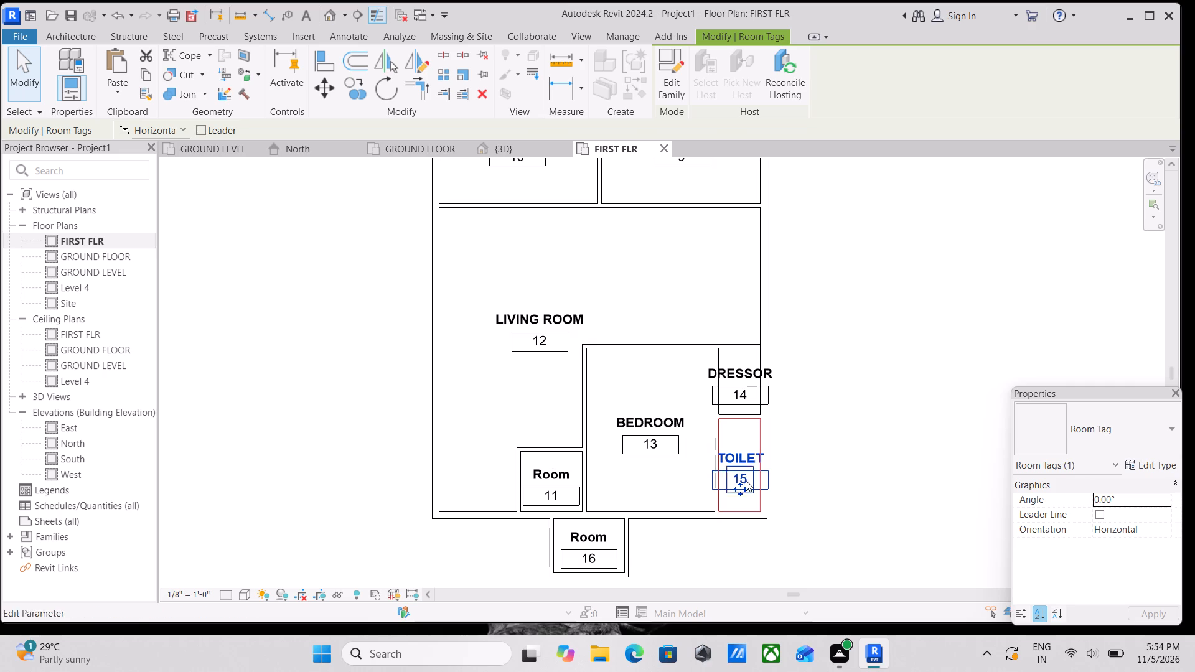
Rename Room 16, in the projection outside the south exterior wall, as BALCONY through its room tag.
scroll(746, 482, up, 3)
scroll(647, 424, up, 2)
middle_drag(602, 435, 632, 313)
scroll(555, 388, down, 3)
middle_drag(540, 403, 616, 384)
scroll(588, 436, up, 2)
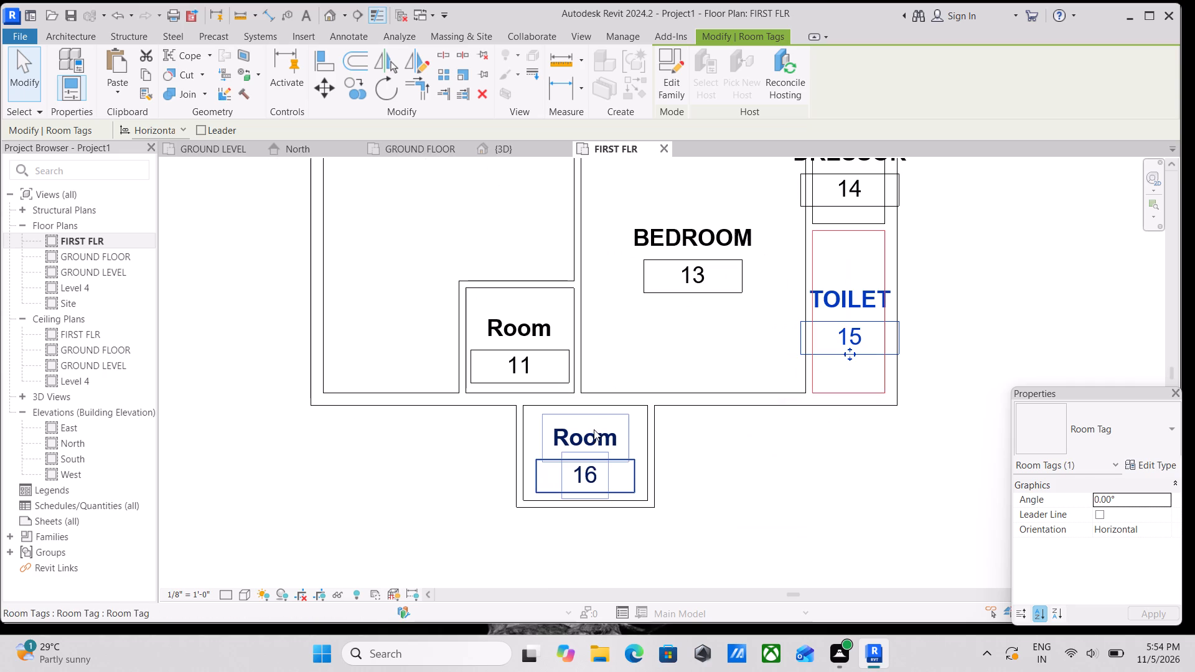
scroll(650, 435, up, 2)
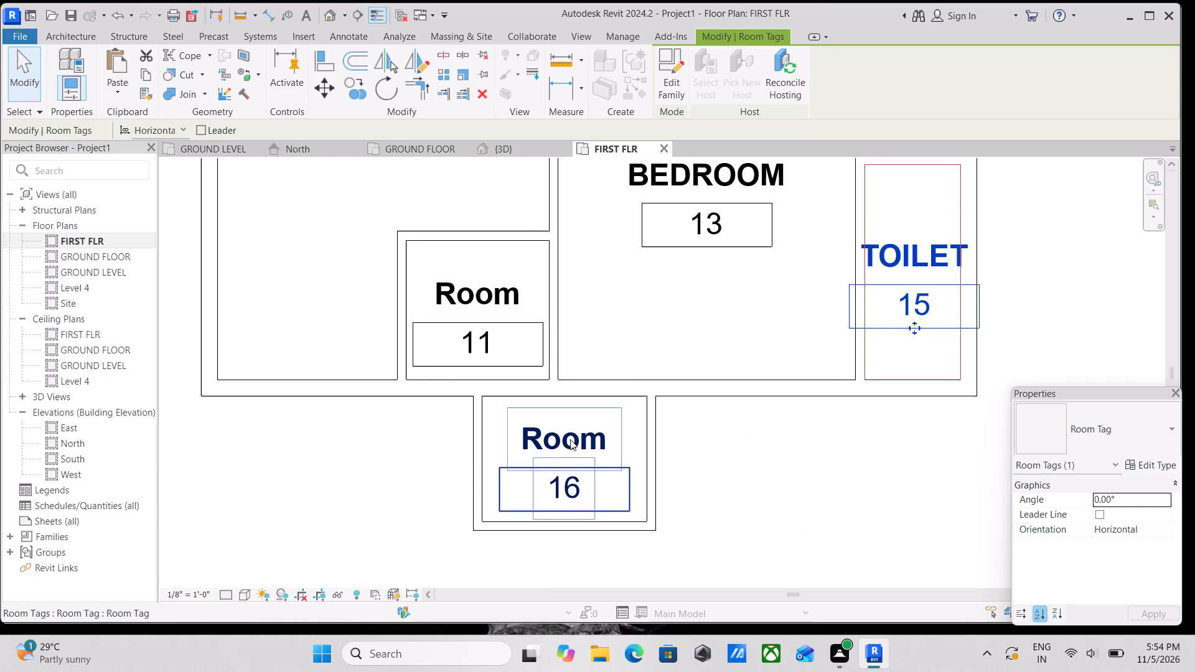
double_click(570, 439)
text(BA)
key(l)
text(CO)
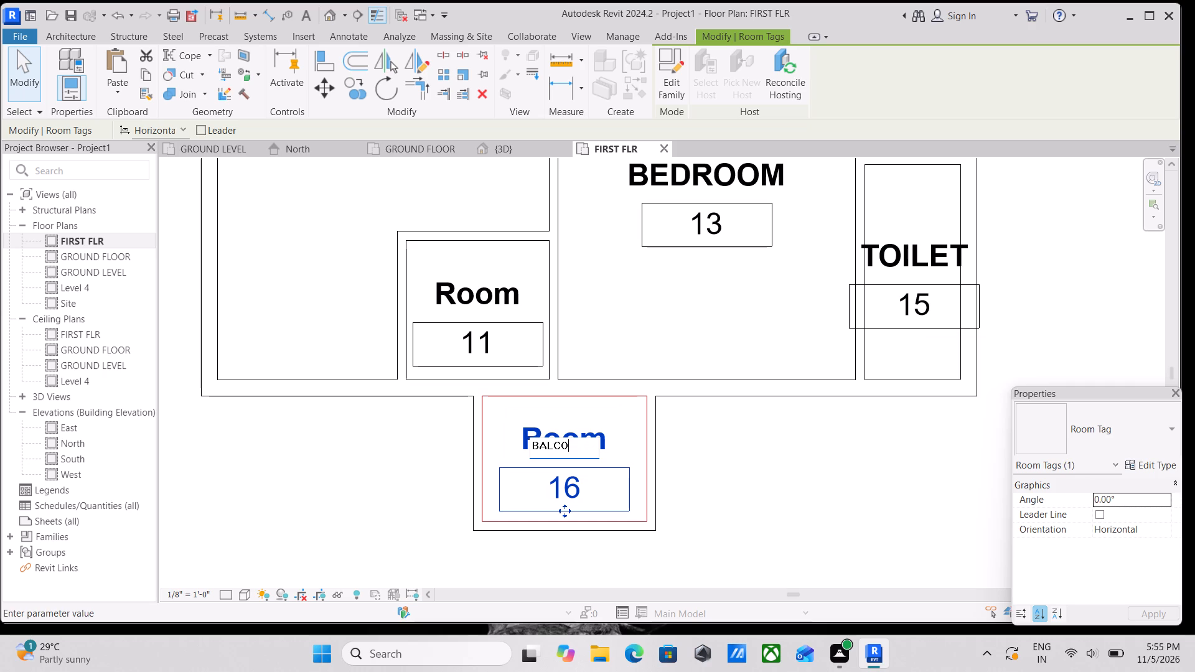
text(NY)
key(Return)
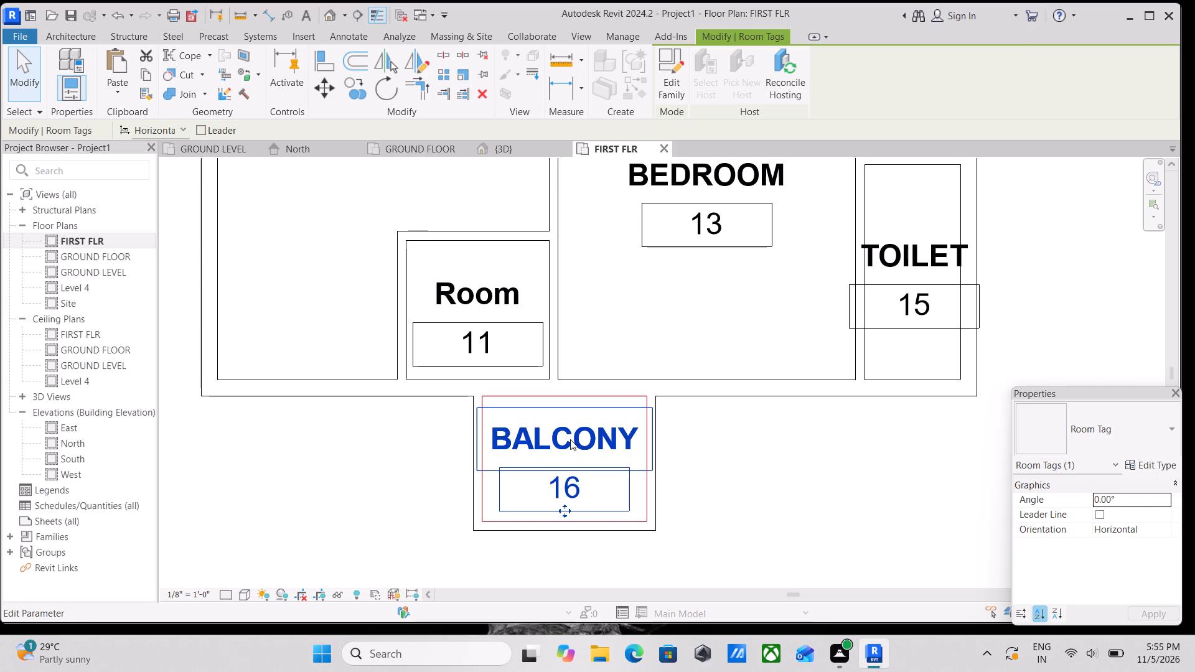
Review the room names and tag positions across the whole first-floor plan.
scroll(715, 379, down, 4)
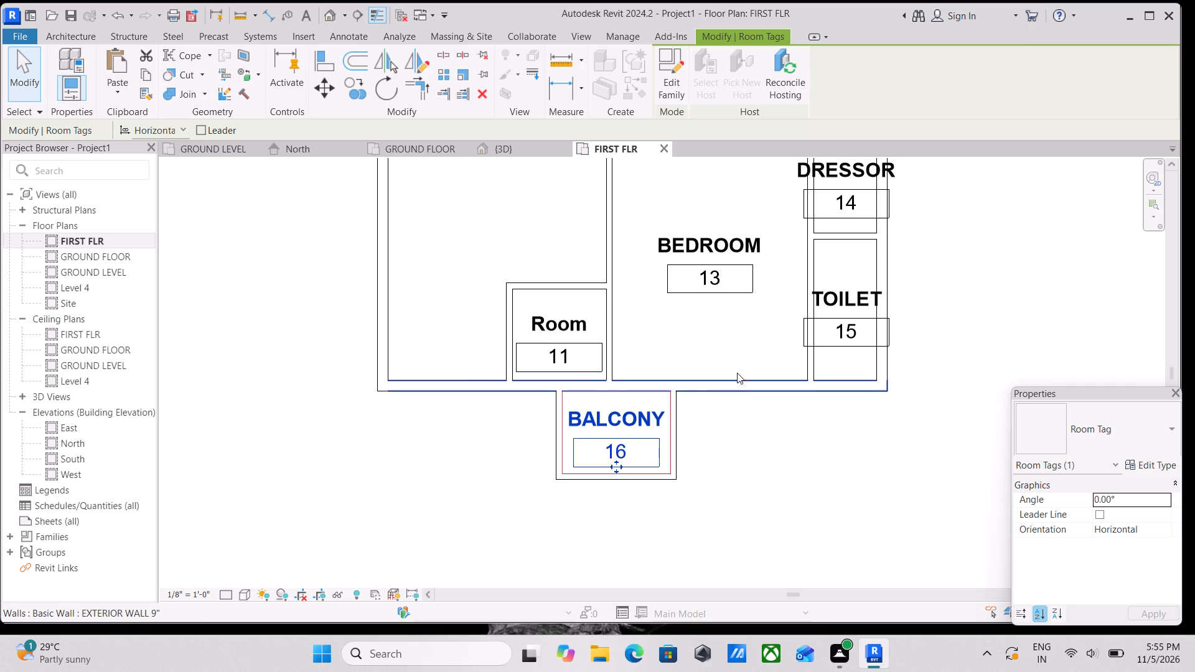
middle_drag(733, 371, 581, 381)
scroll(563, 356, down, 3)
middle_drag(566, 362, 599, 432)
scroll(544, 316, down, 1)
middle_drag(544, 316, 544, 319)
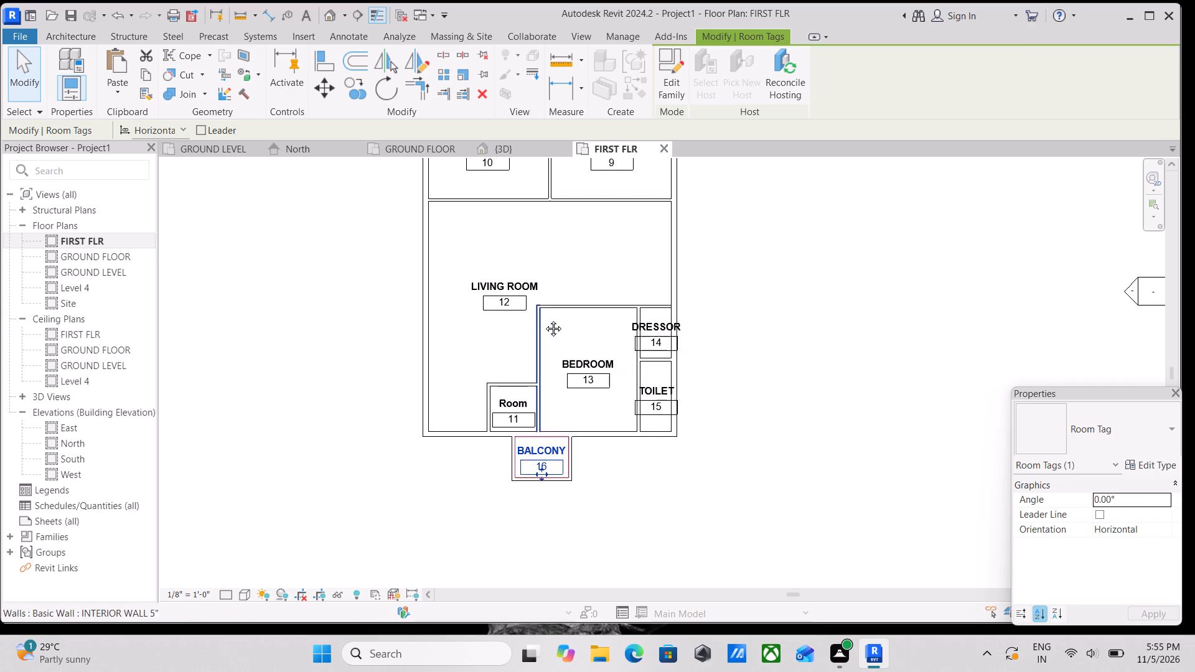
middle_drag(544, 319, 557, 403)
scroll(555, 315, down, 1)
middle_drag(558, 319, 585, 393)
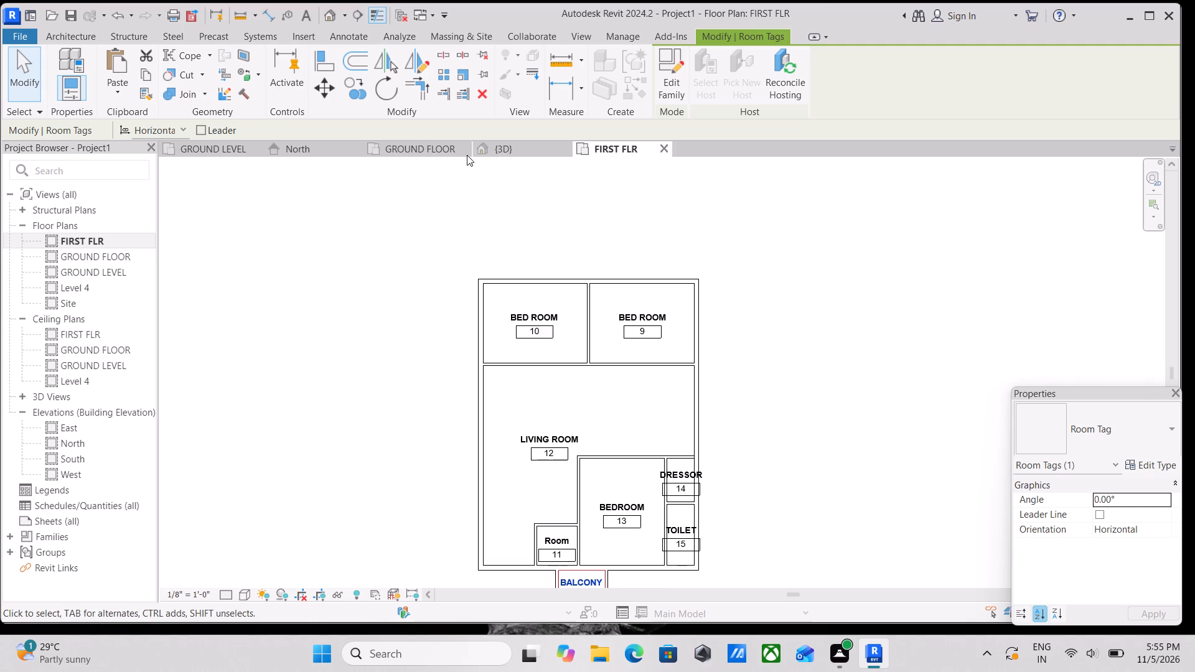
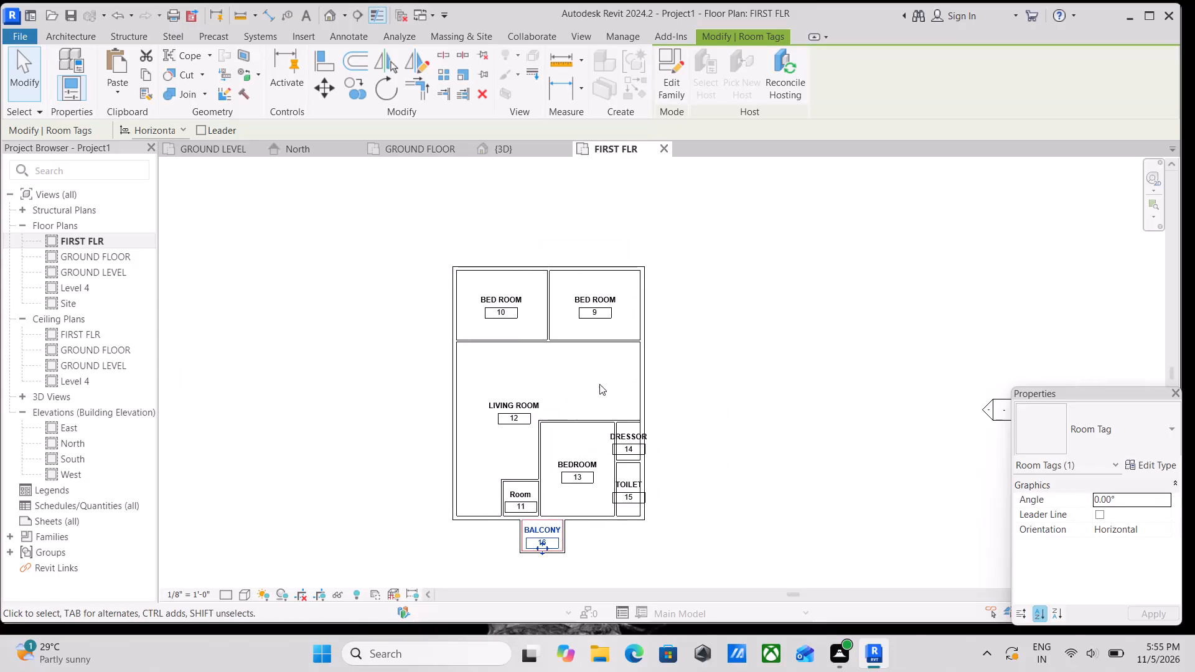
Examine the room layout and room tags across the first-floor plan.
scroll(599, 384, down, 1)
middle_drag(599, 384, 488, 414)
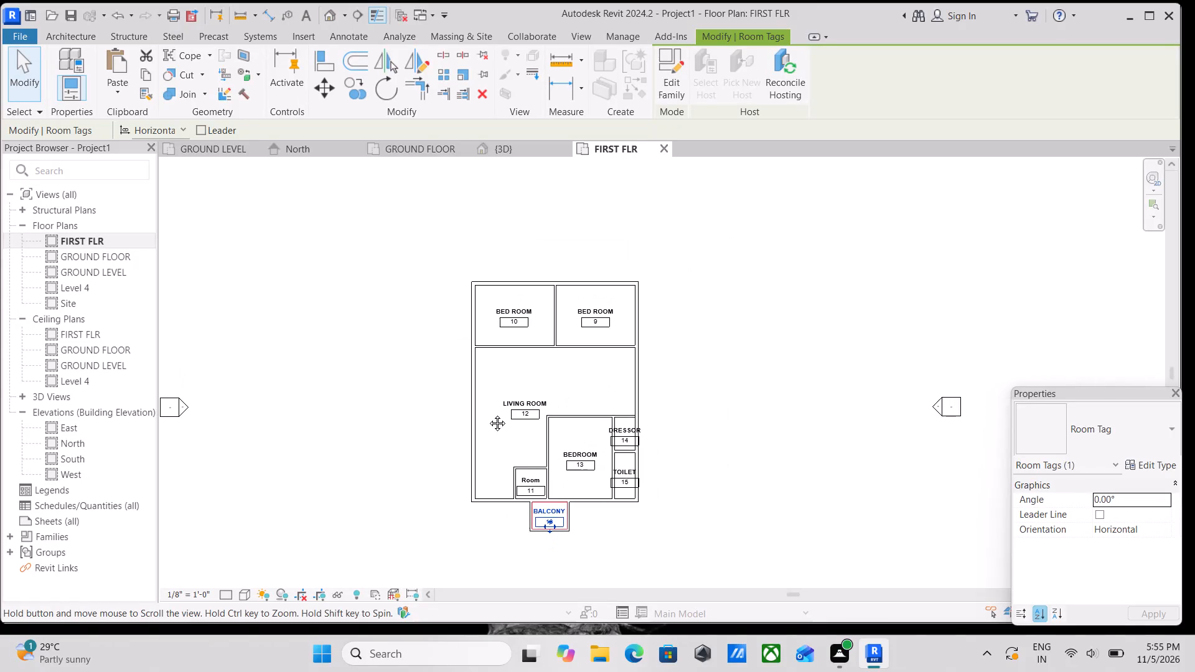
middle_drag(488, 414, 487, 414)
scroll(457, 410, up, 3)
scroll(324, 385, up, 3)
middle_drag(391, 366, 476, 370)
scroll(479, 368, down, 1)
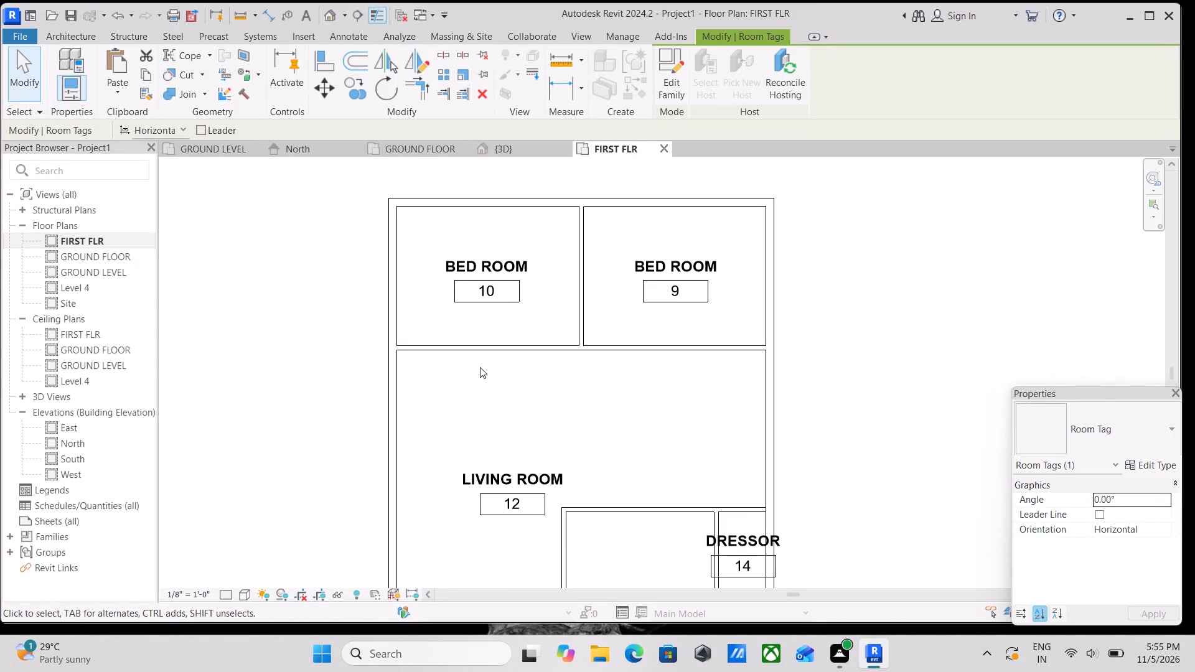
scroll(480, 367, down, 2)
middle_drag(480, 367, 537, 418)
middle_drag(606, 442, 656, 403)
scroll(630, 436, down, 1)
middle_drag(630, 436, 707, 337)
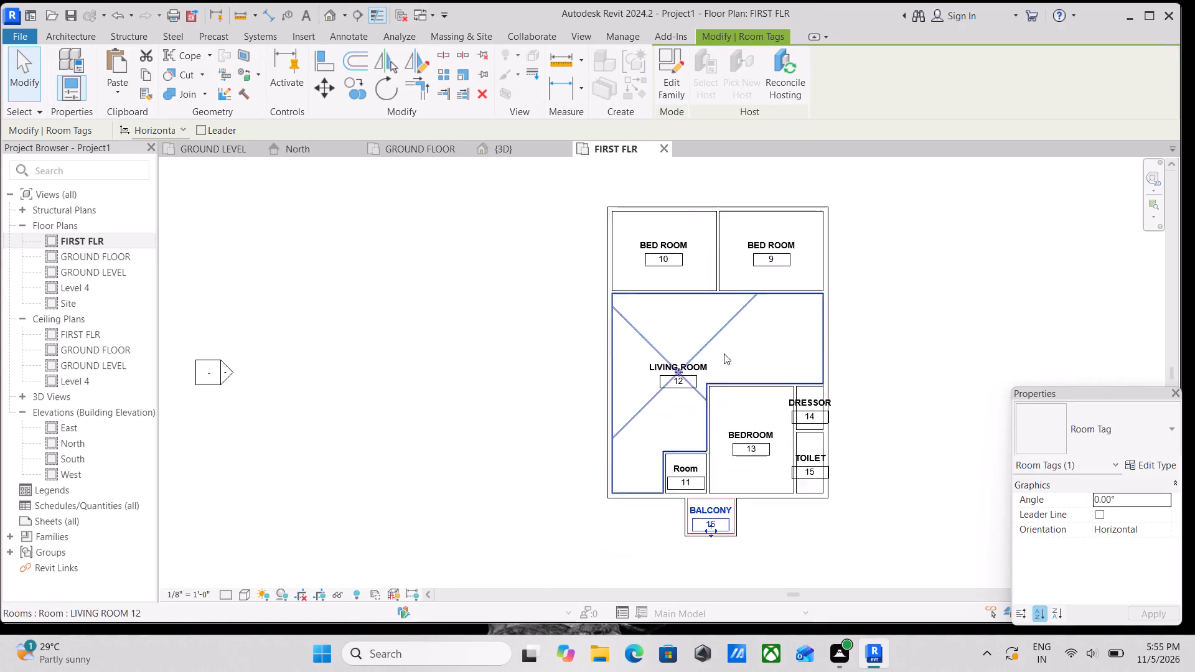
scroll(776, 499, up, 3)
scroll(694, 439, up, 2)
middle_drag(698, 408, 677, 498)
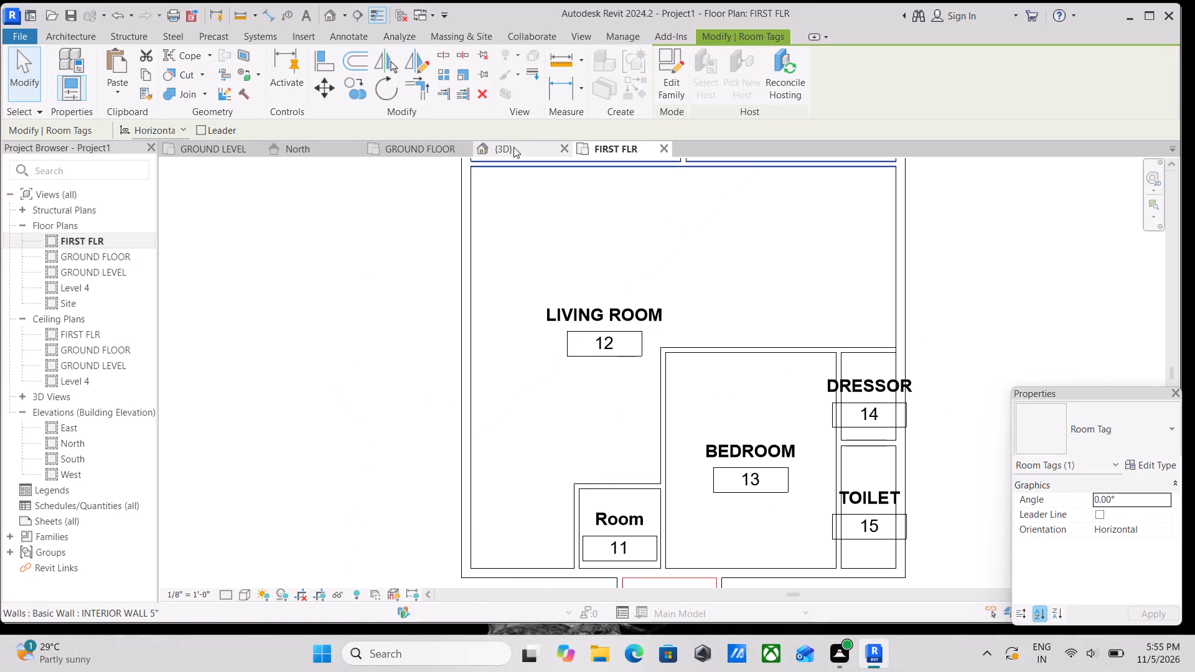
In the 3D view, set the first-floor marble floor protruding below the balcony to a height offset of 1' from its level.
click(513, 147)
scroll(738, 431, up, 5)
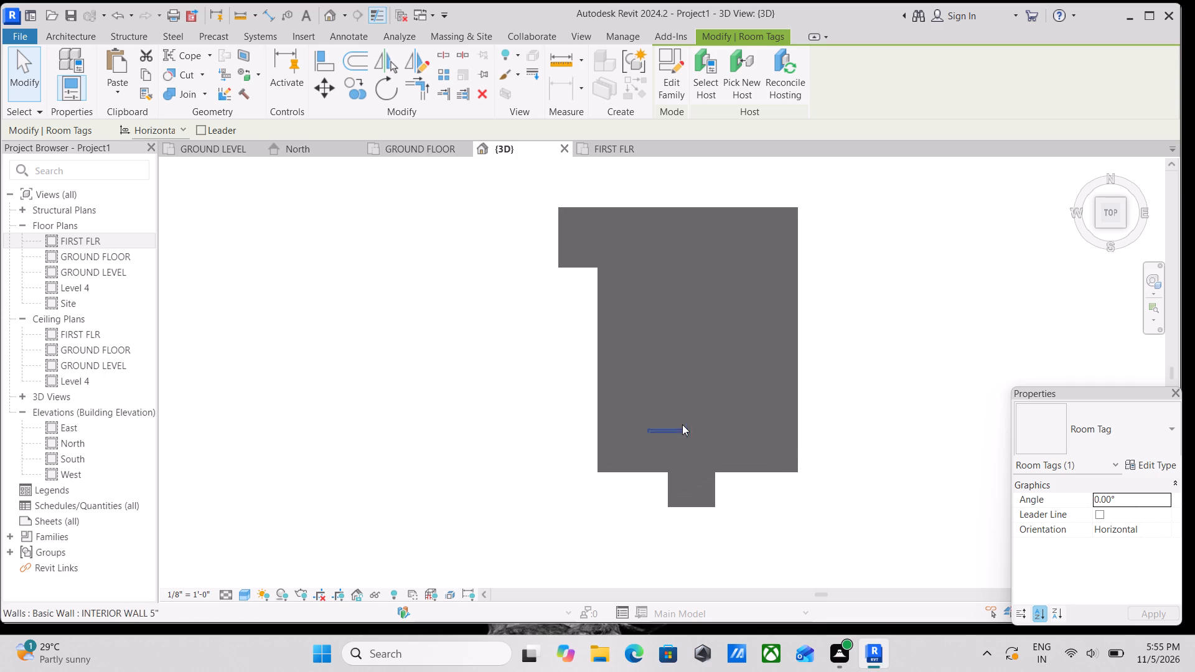
scroll(700, 445, up, 1)
shift+middle_drag(700, 445, 786, 254)
shift+middle_drag(752, 456, 772, 264)
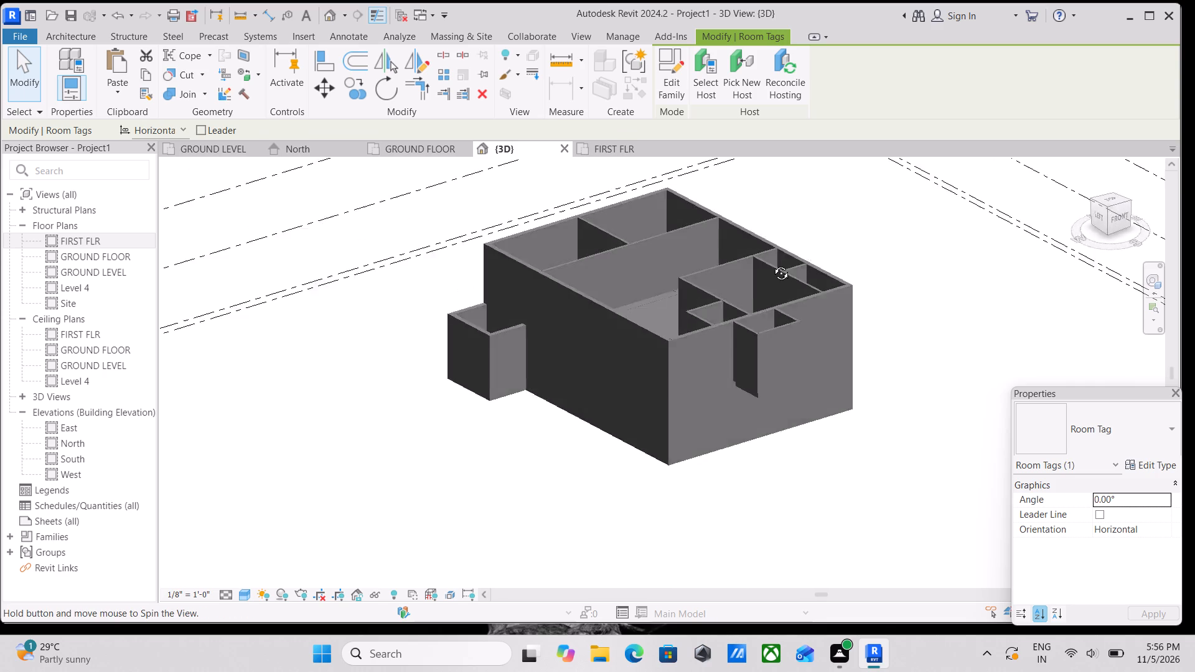
shift+middle_drag(772, 264, 843, 256)
shift+middle_drag(858, 394, 709, 286)
scroll(706, 328, up, 2)
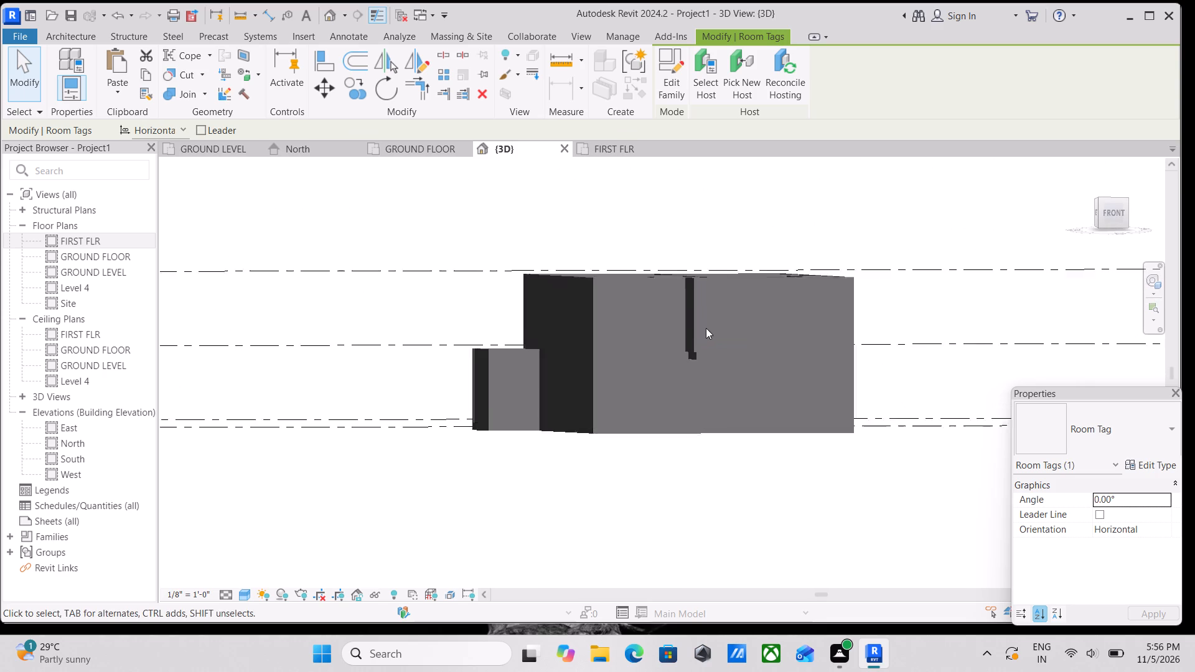
scroll(706, 328, up, 3)
click(708, 375)
shift+middle_drag(671, 387, 765, 408)
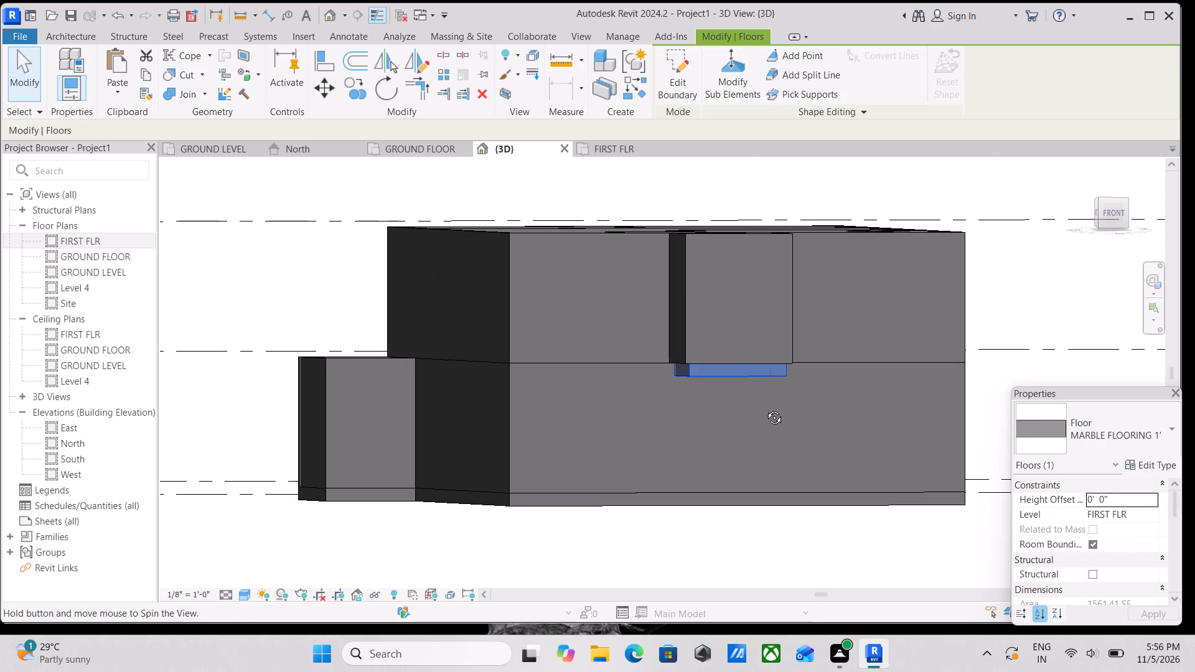
shift+middle_drag(765, 408, 827, 442)
middle_drag(784, 457, 438, 460)
scroll(1100, 506, down, 2)
scroll(1100, 506, up, 2)
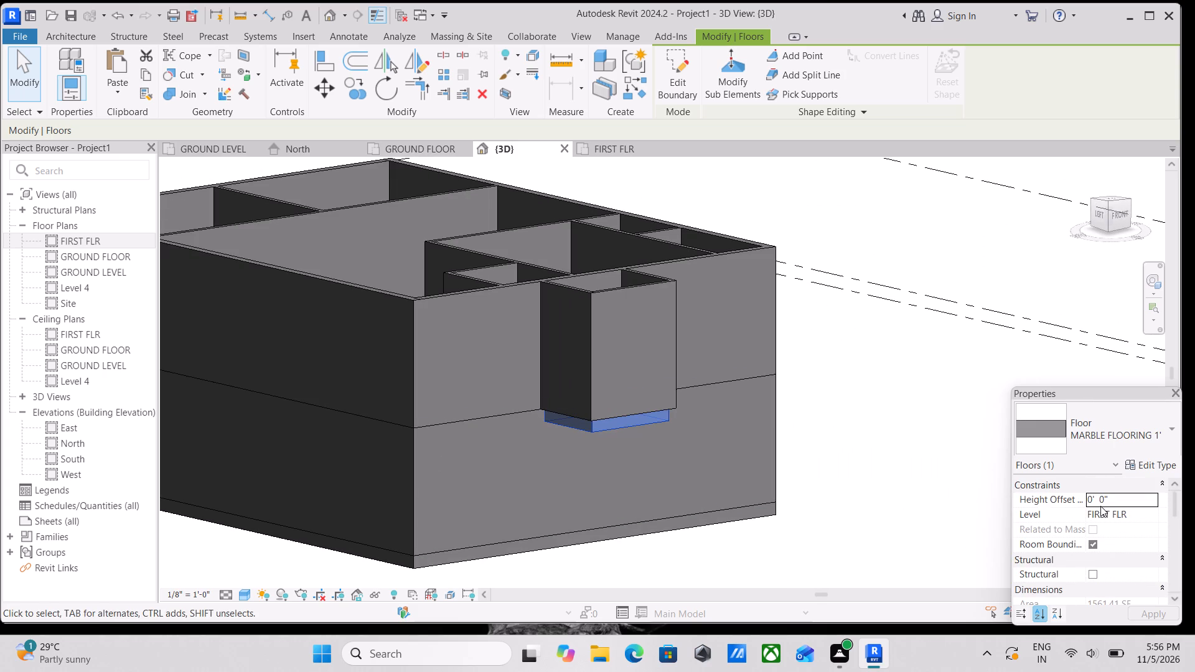
scroll(1117, 505, up, 2)
click(1118, 498)
scroll(1070, 533, down, 2)
scroll(1076, 533, up, 4)
scroll(1016, 533, down, 1)
scroll(1016, 533, up, 2)
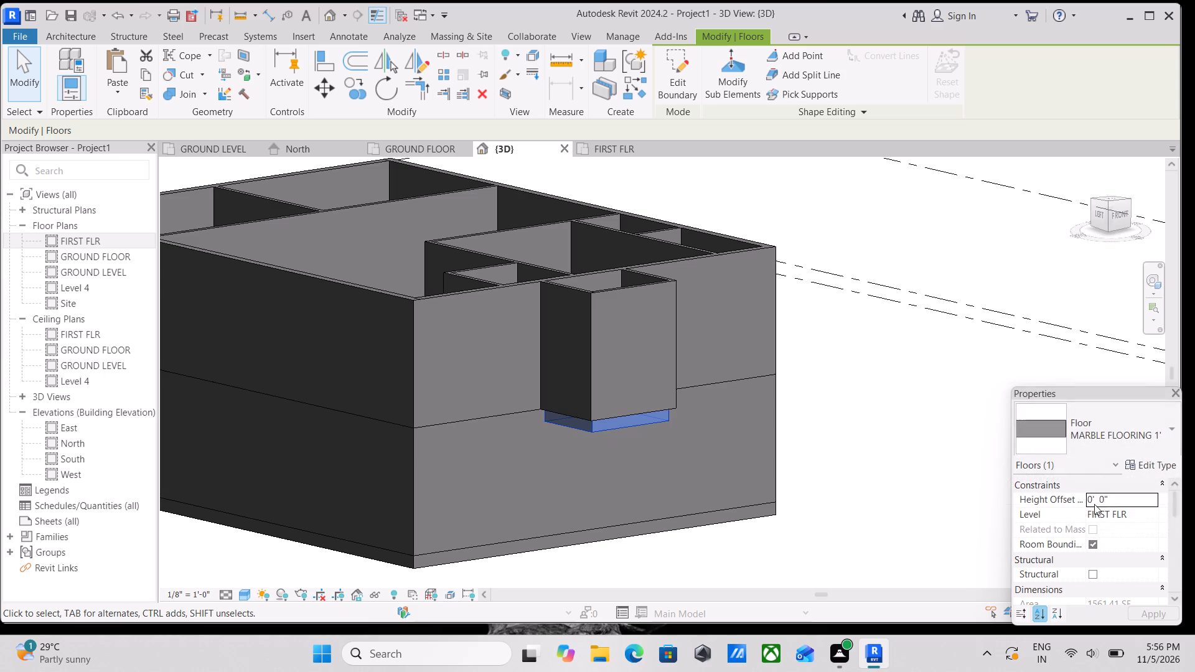
click(1105, 495)
drag(1123, 497, 1036, 498)
text(1')
key(Return)
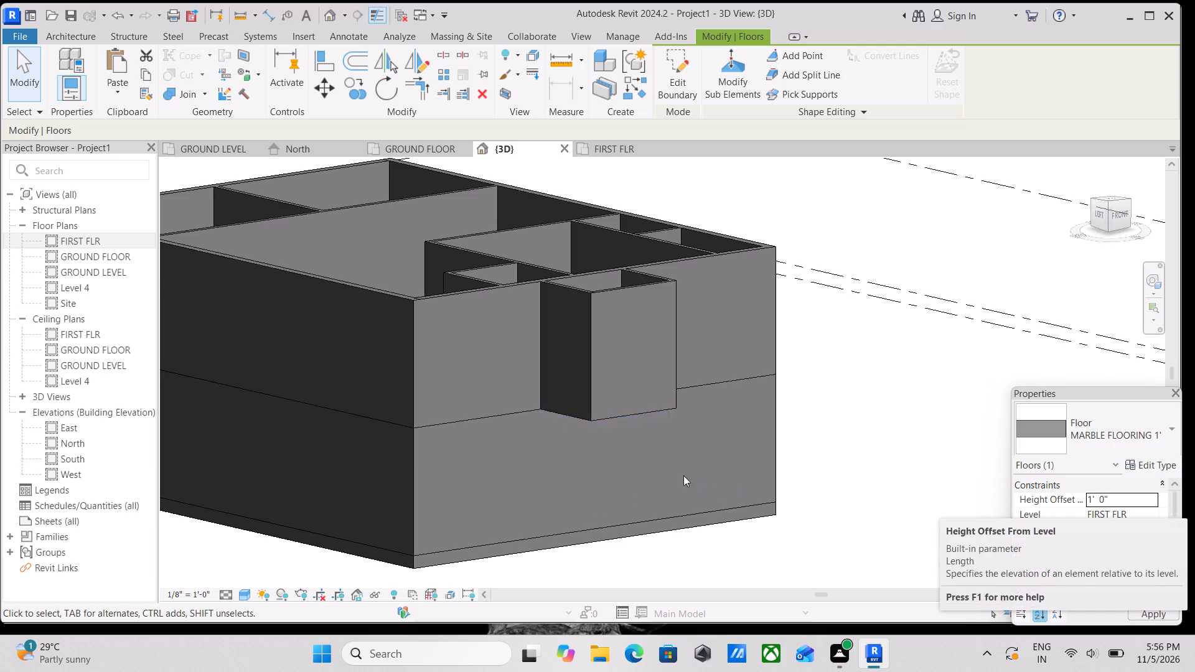
scroll(674, 474, down, 1)
middle_drag(639, 479, 639, 494)
key(Escape)
Inspect the 3D model from above and from the front and side, checking the balcony and both storeys.
scroll(606, 468, down, 2)
shift+middle_drag(570, 464, 601, 500)
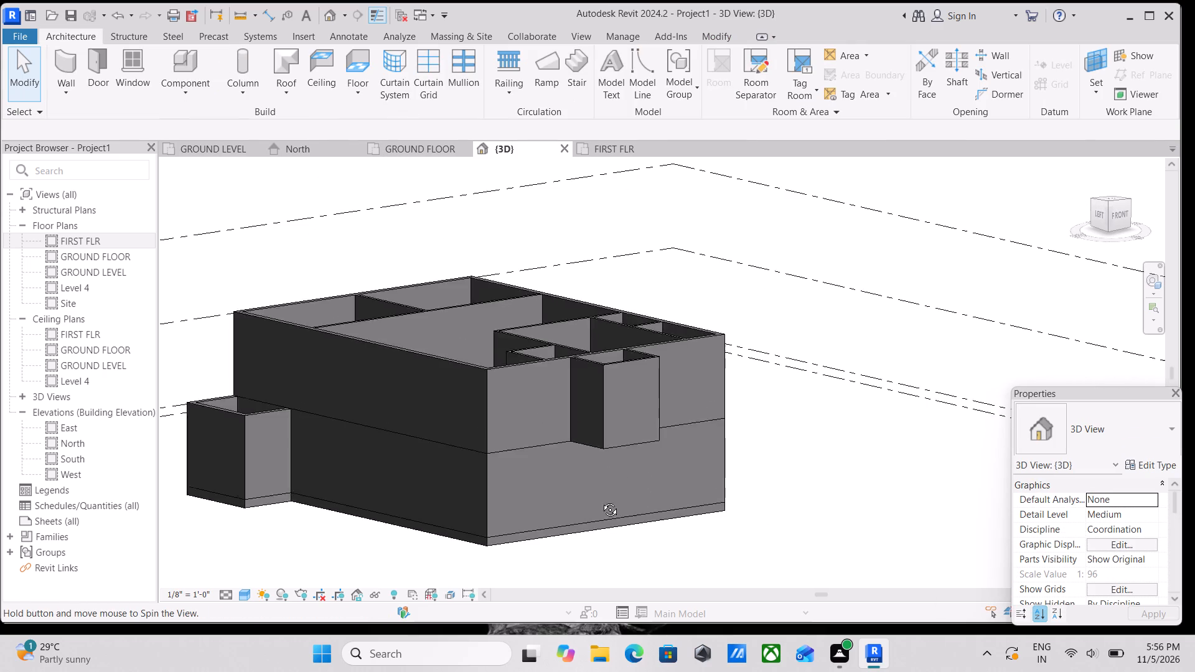
shift+middle_drag(601, 500, 715, 617)
shift+middle_drag(624, 496, 446, 569)
shift+middle_drag(517, 482, 454, 475)
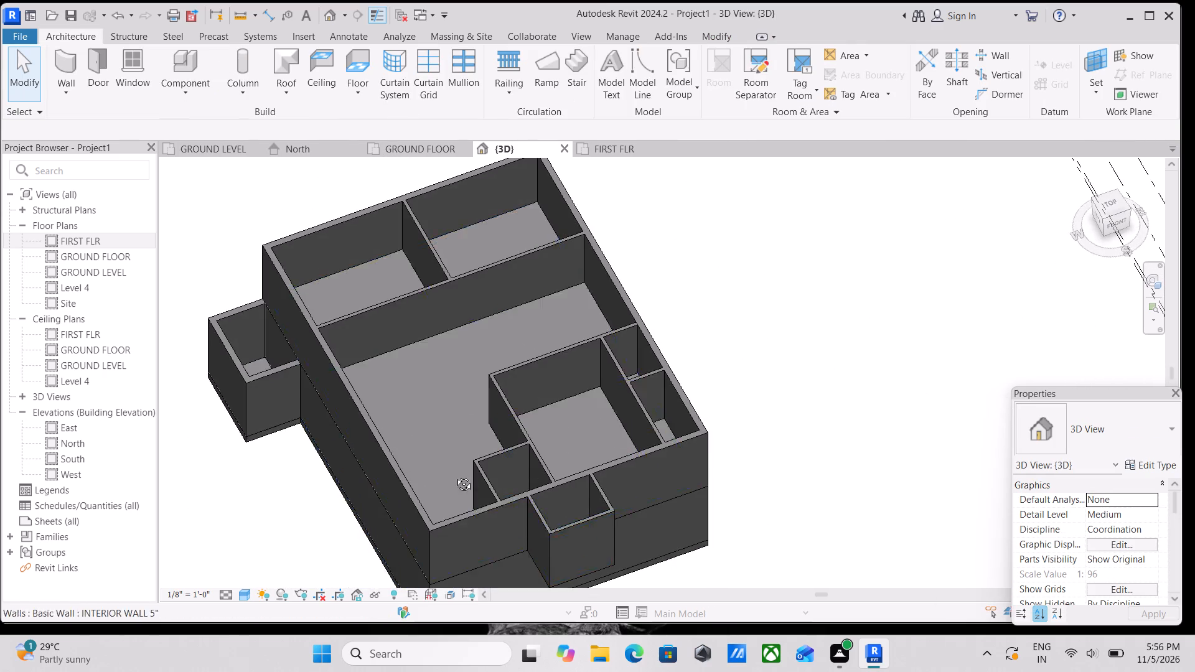
shift+middle_drag(454, 475, 398, 460)
shift+middle_drag(382, 489, 429, 441)
middle_drag(424, 520, 446, 467)
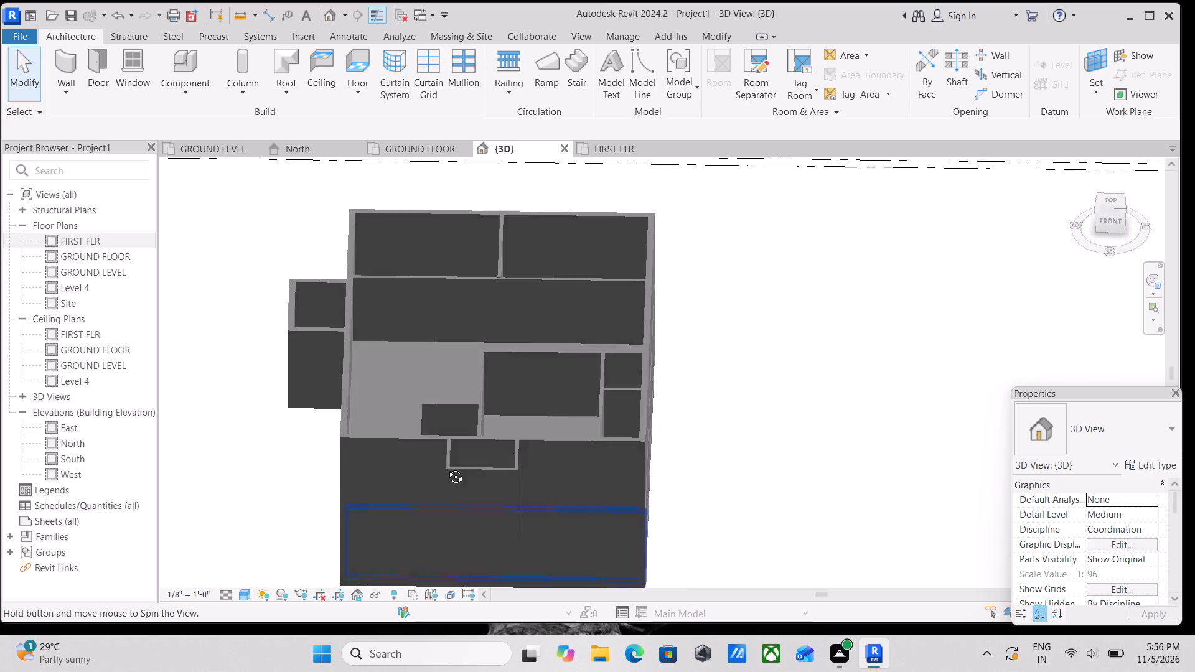
middle_drag(446, 467, 500, 424)
scroll(474, 501, up, 3)
shift+middle_drag(465, 505, 535, 441)
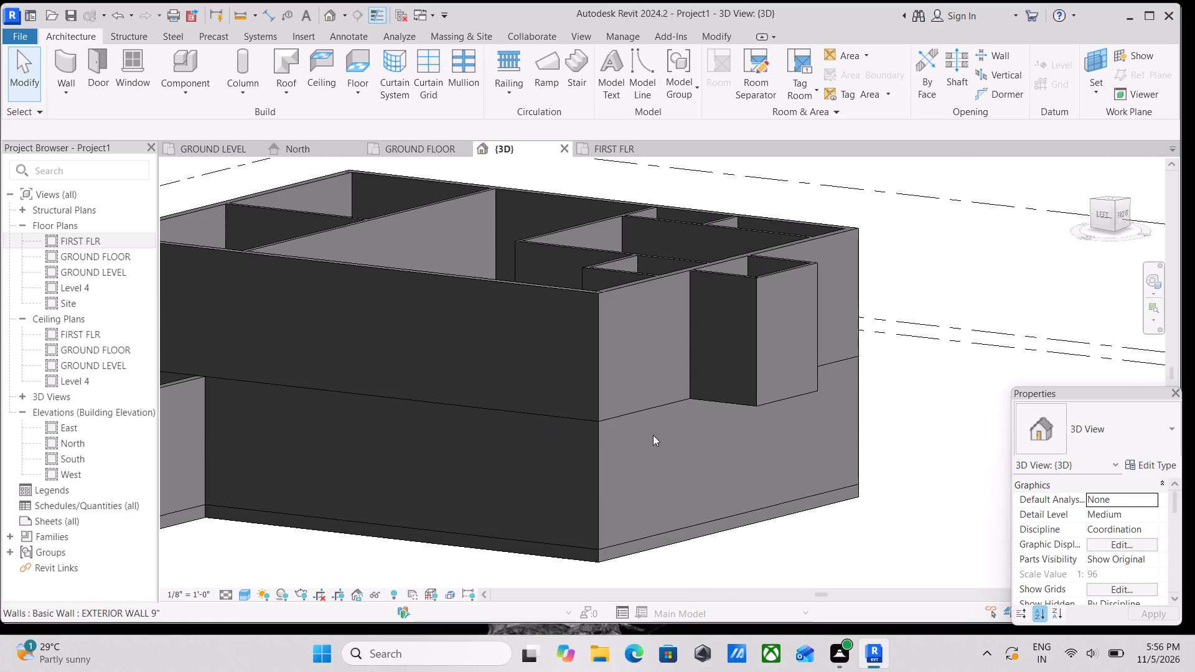
shift+middle_drag(612, 426, 513, 423)
scroll(553, 426, down, 3)
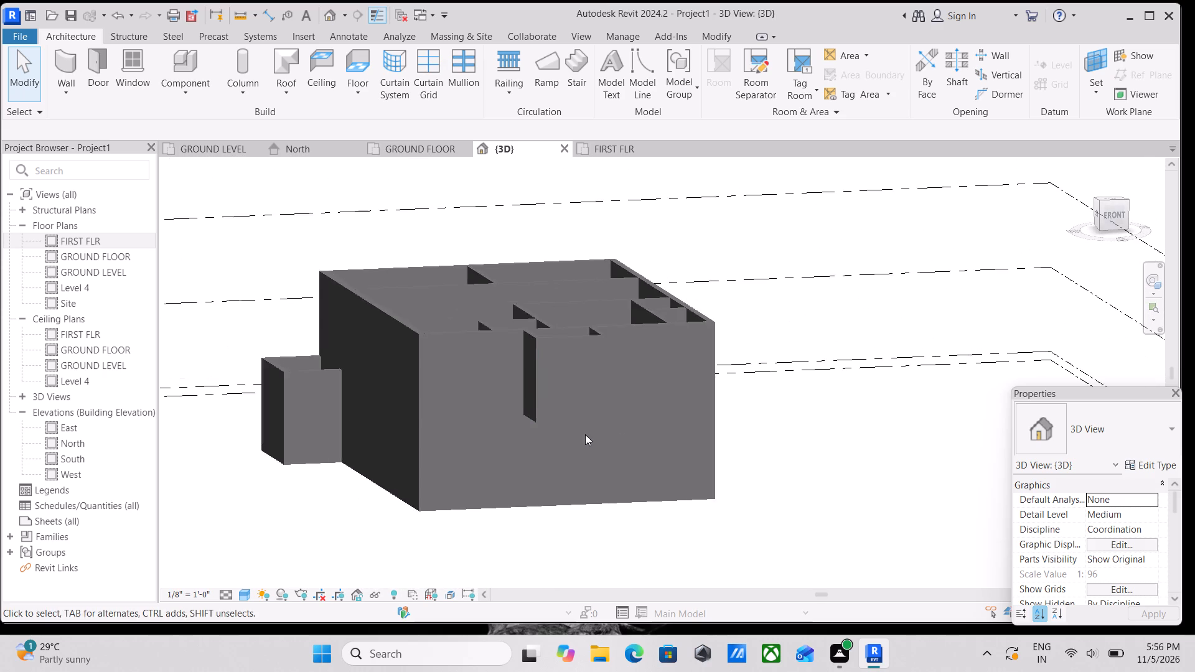
scroll(588, 434, down, 1)
ctrl+middle_drag(583, 437, 639, 488)
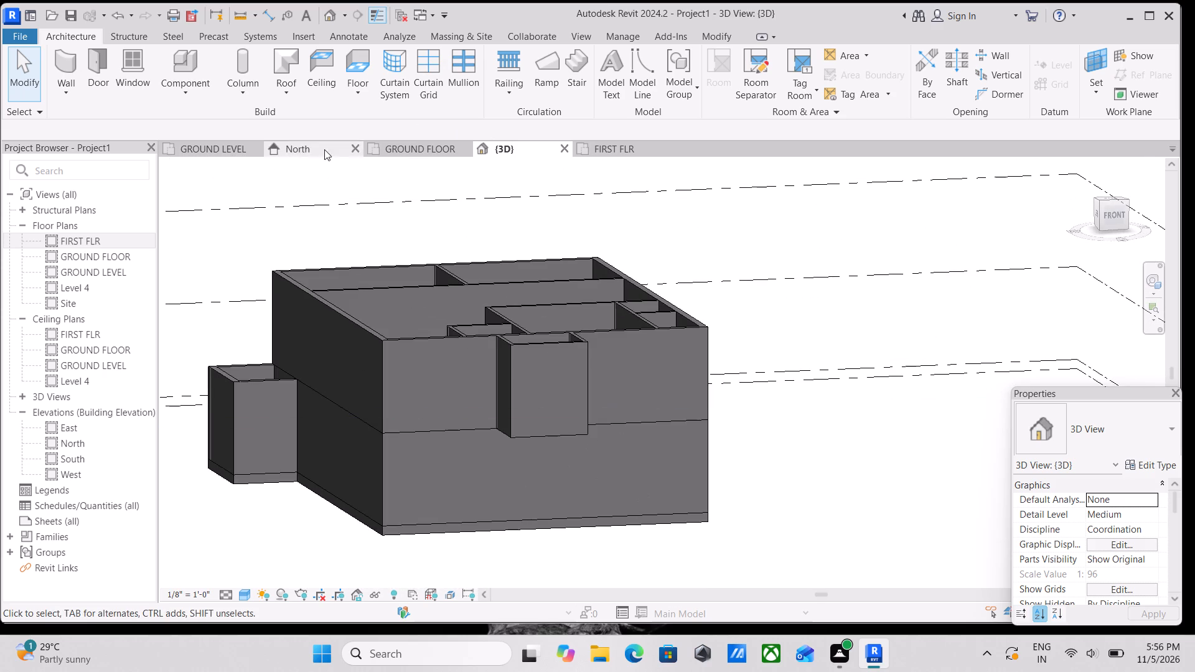
In the GROUND LEVEL plan, start placing a door and open the family library's Doors folder to load a door family.
click(228, 145)
scroll(439, 418, down, 4)
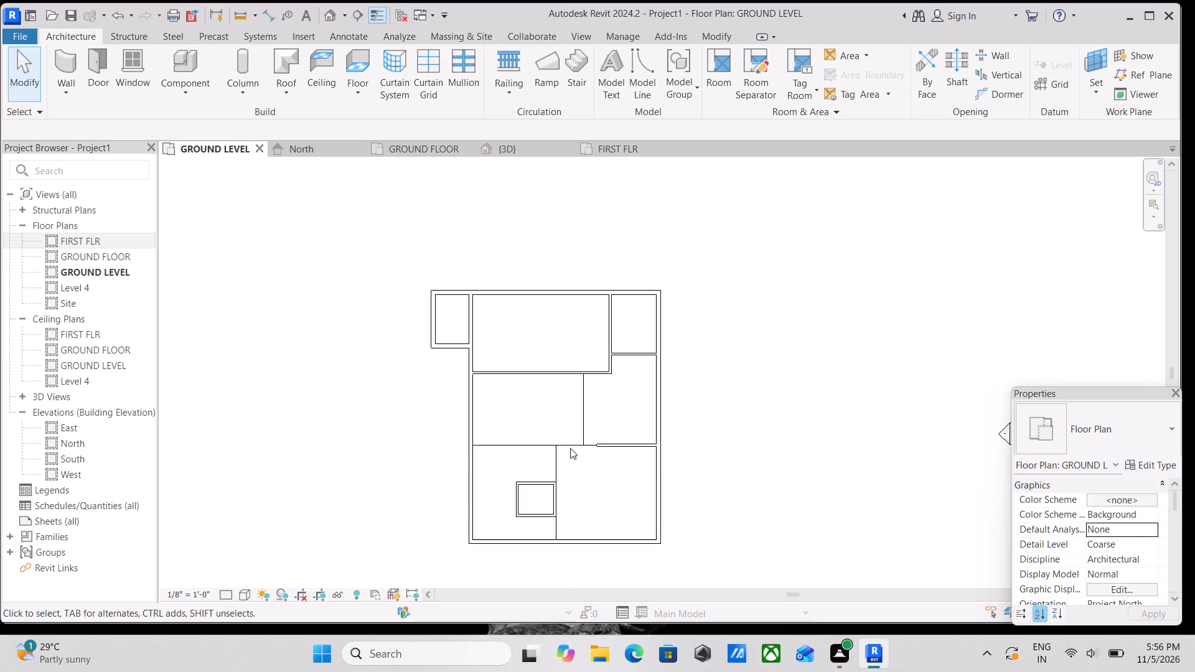
scroll(570, 448, down, 2)
middle_drag(571, 447, 591, 378)
scroll(573, 422, up, 11)
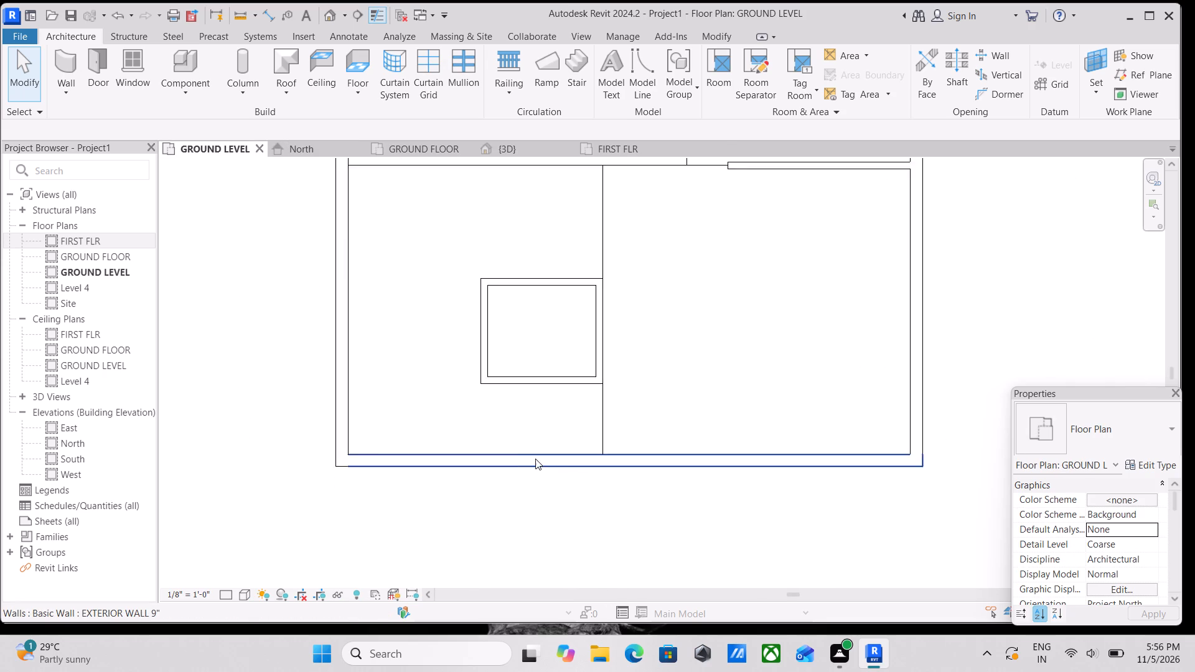
scroll(510, 462, down, 2)
middle_drag(510, 462, 466, 525)
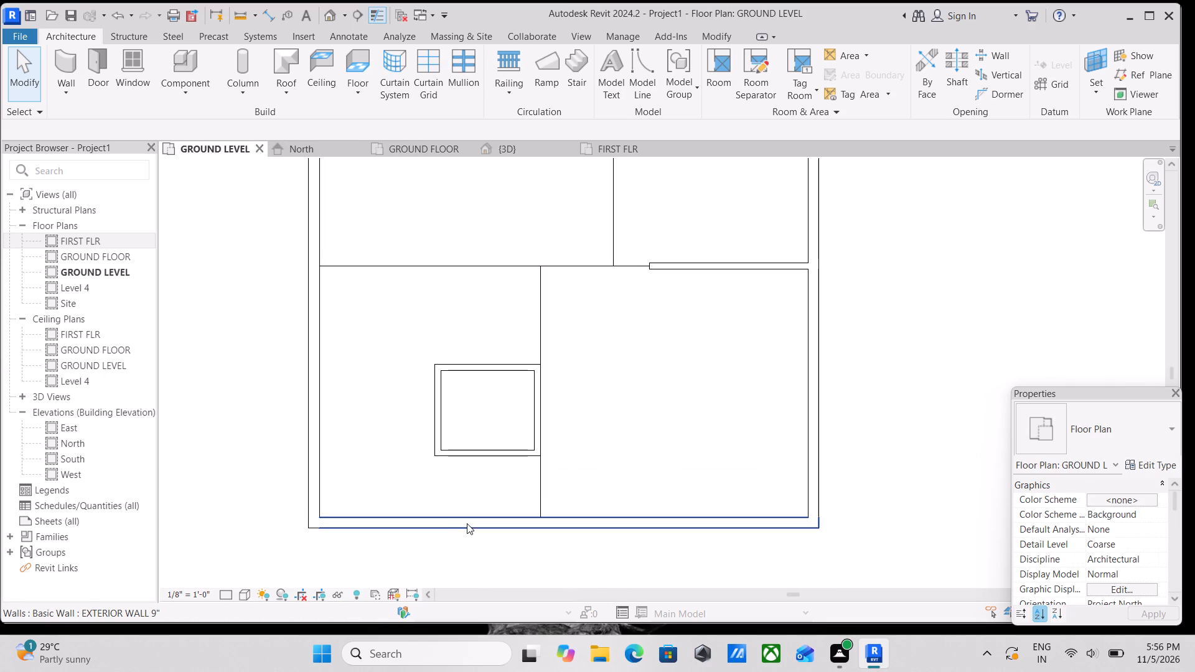
text(DR)
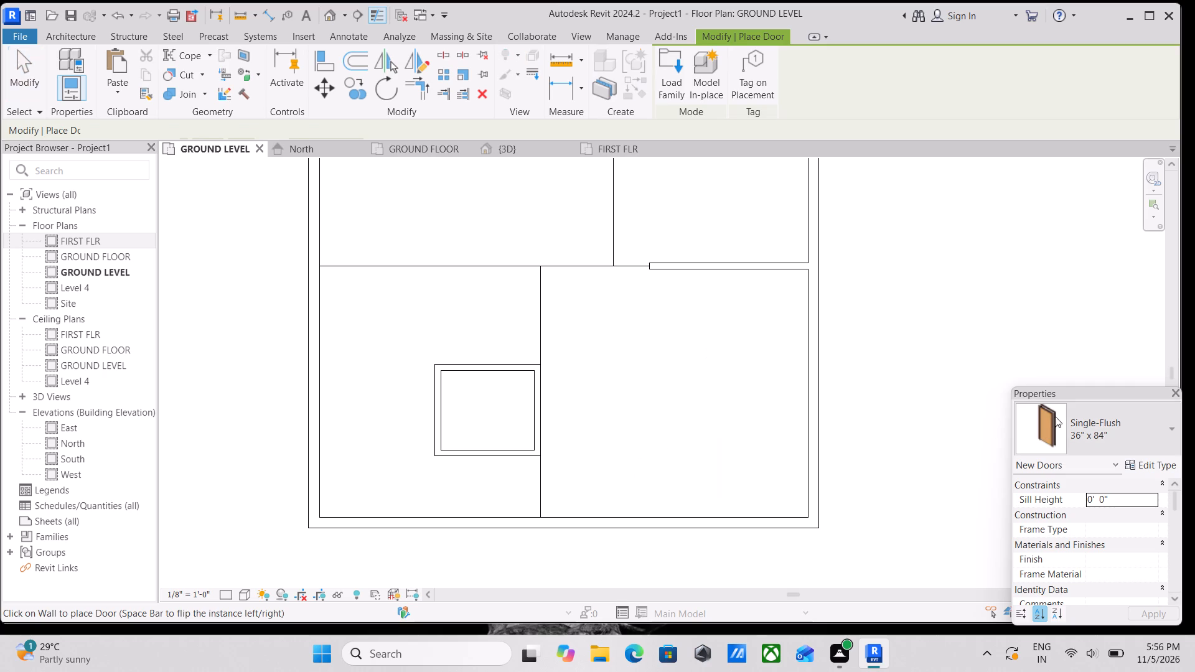
click(663, 73)
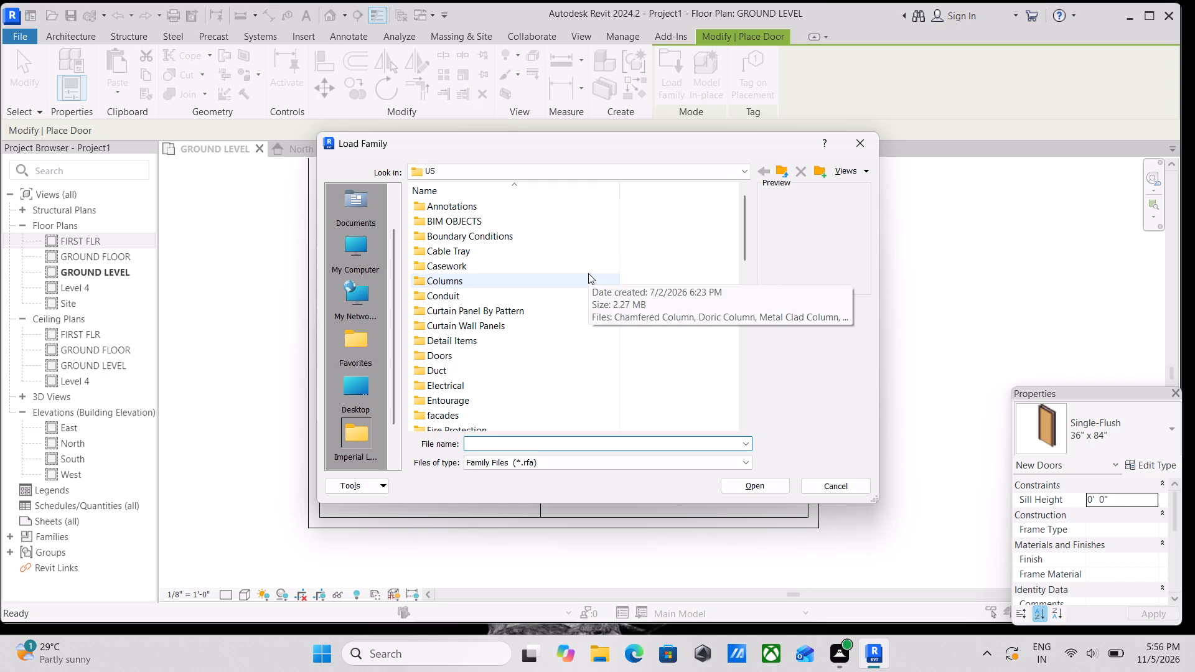
scroll(478, 264, up, 2)
scroll(464, 259, down, 2)
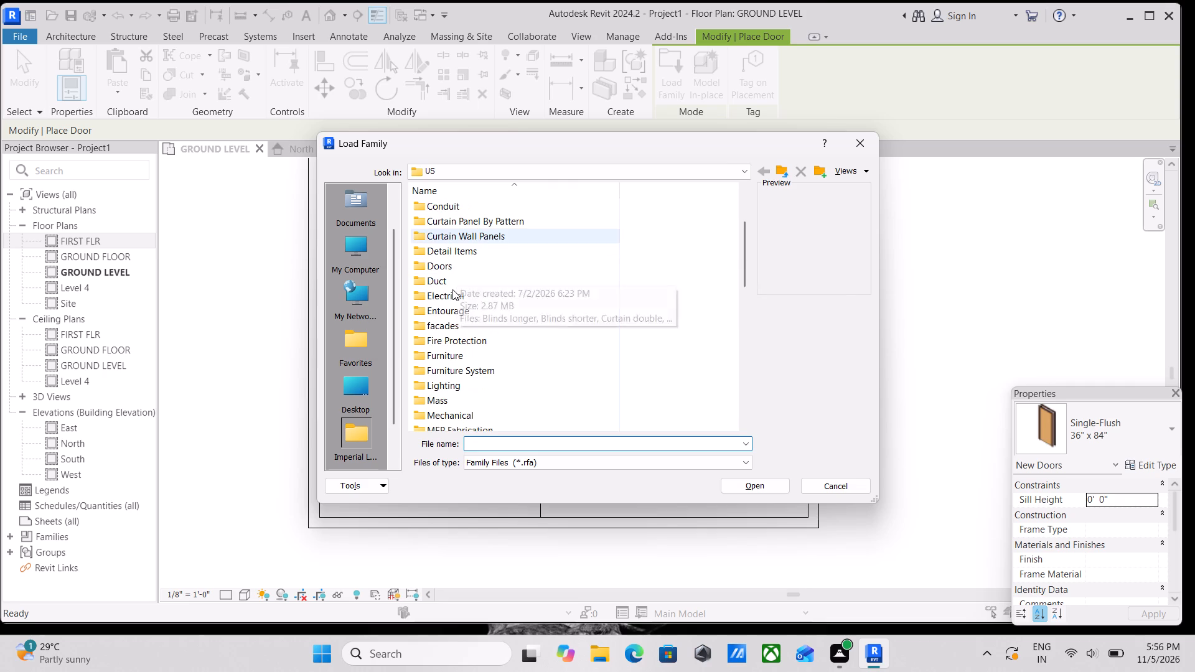
scroll(452, 290, up, 3)
scroll(452, 290, down, 2)
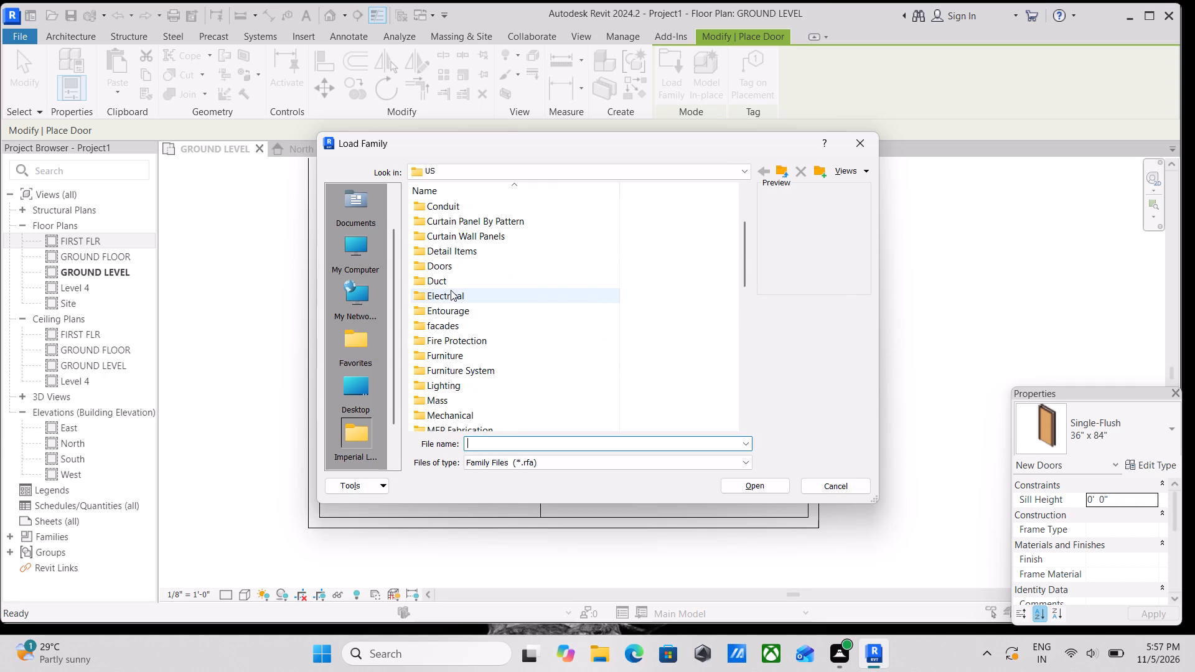
scroll(451, 270, up, 1)
scroll(448, 271, down, 1)
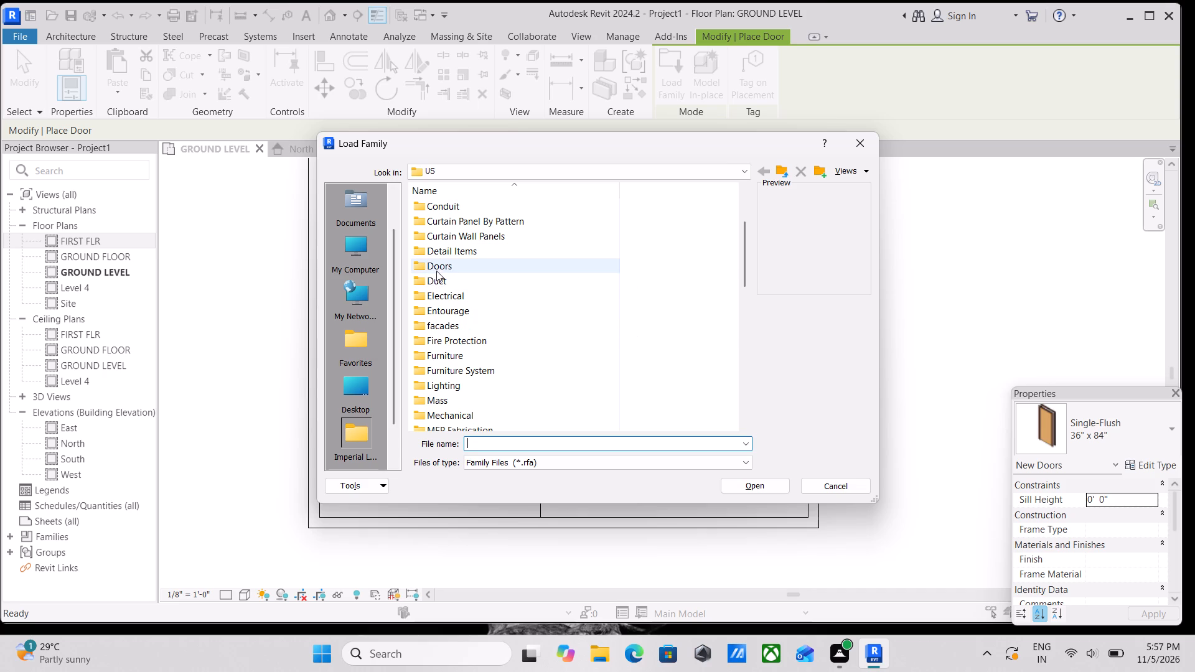
double_click(444, 266)
Examine the previews of the door families in the Doors folder, comparing curtain-wall, double flush, glass, sliding, opening and overhead doors.
click(457, 258)
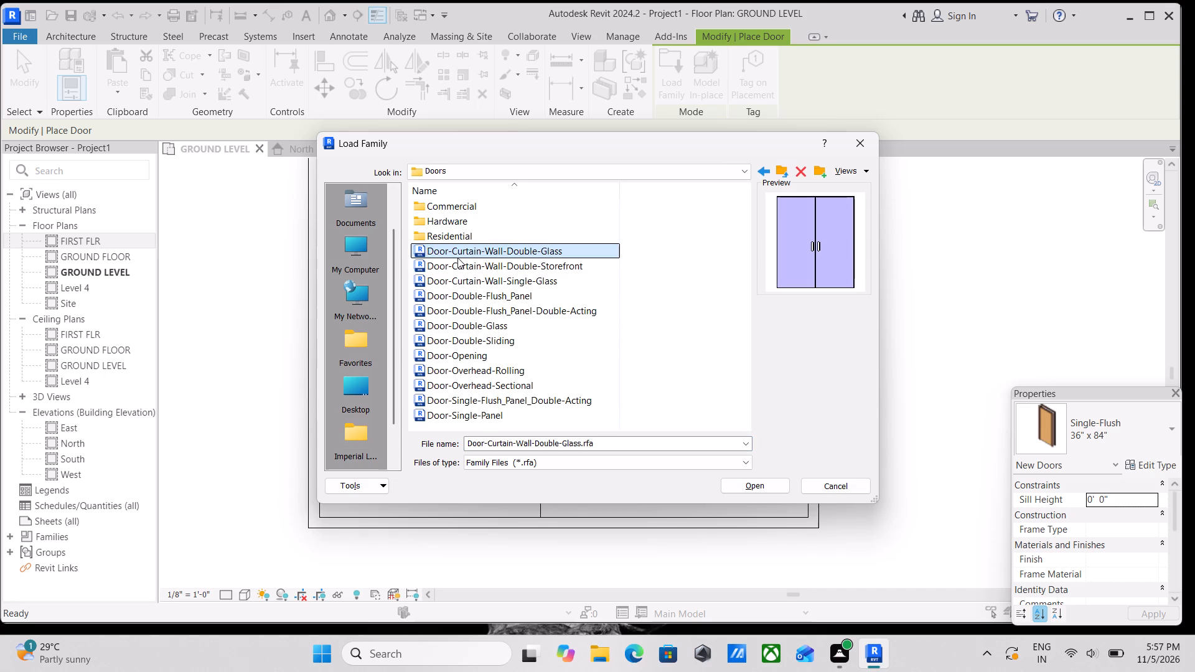
click(449, 270)
click(451, 292)
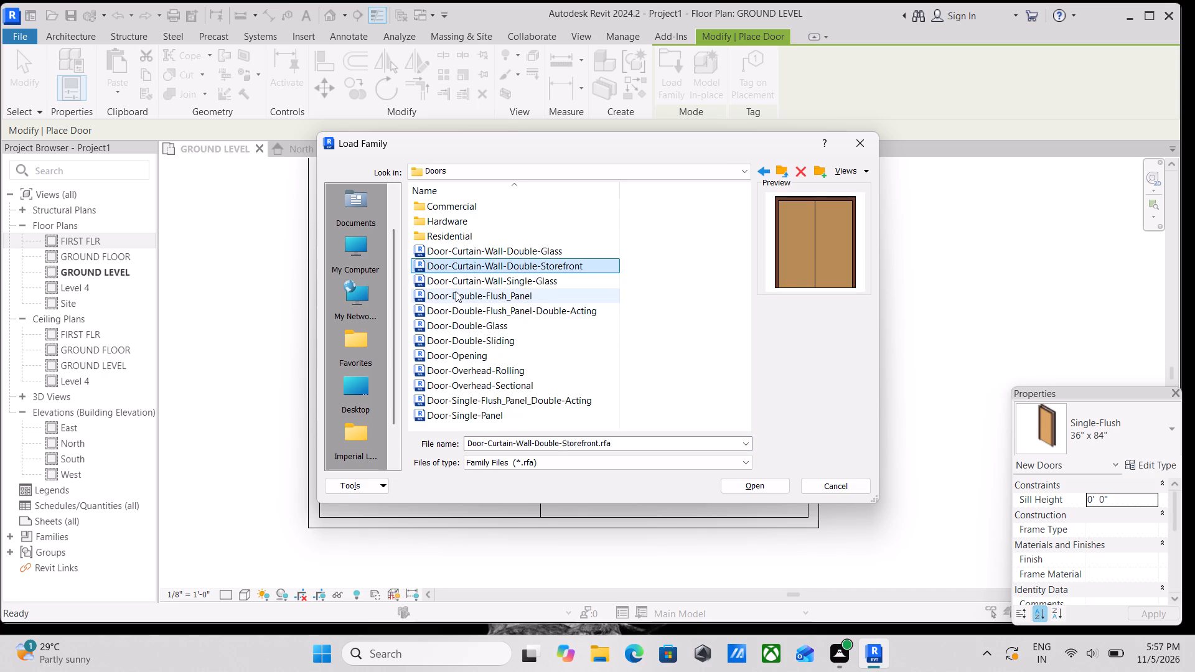
scroll(456, 291, down, 1)
click(458, 324)
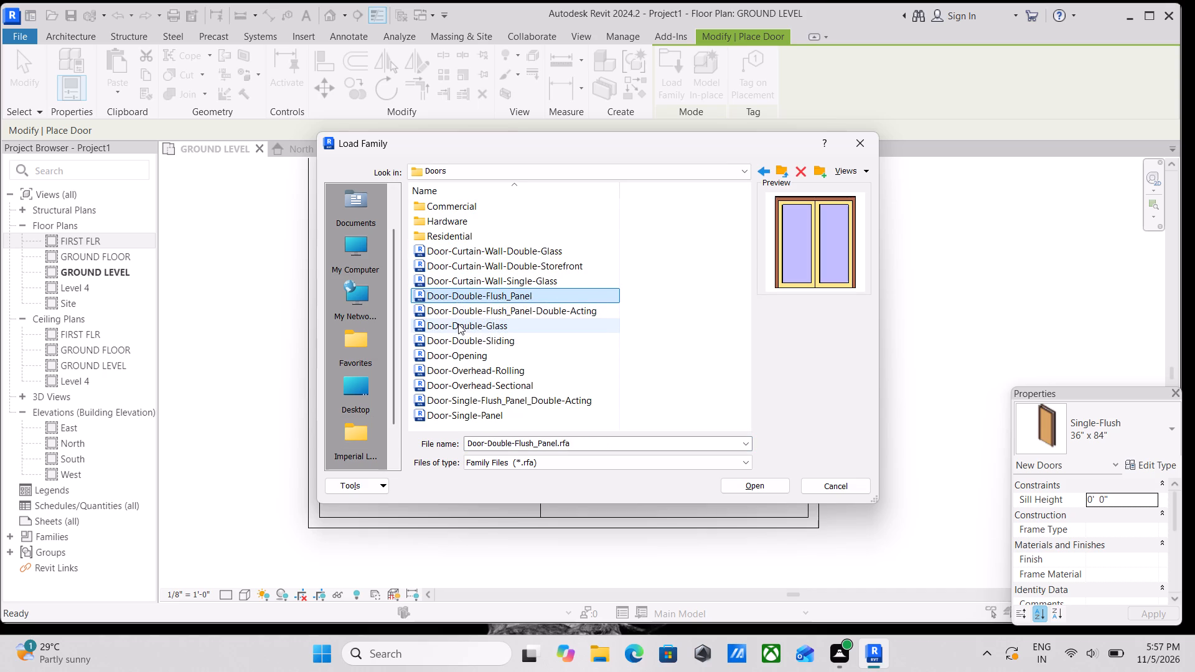
scroll(459, 330, down, 1)
click(457, 336)
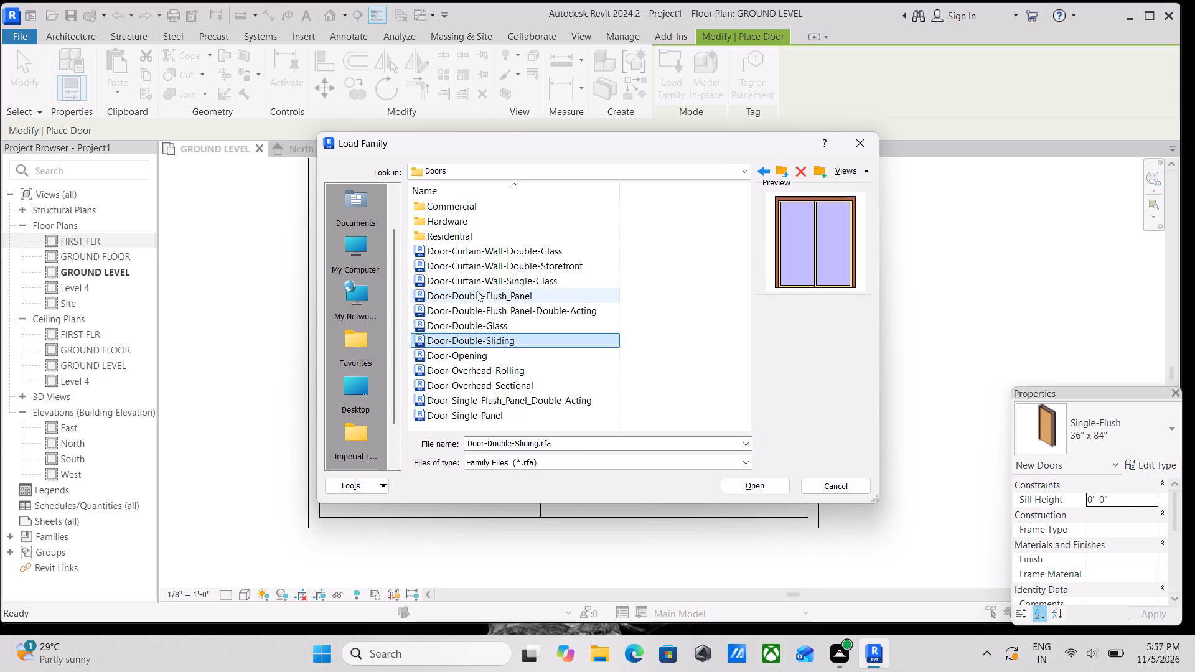
click(466, 313)
click(462, 329)
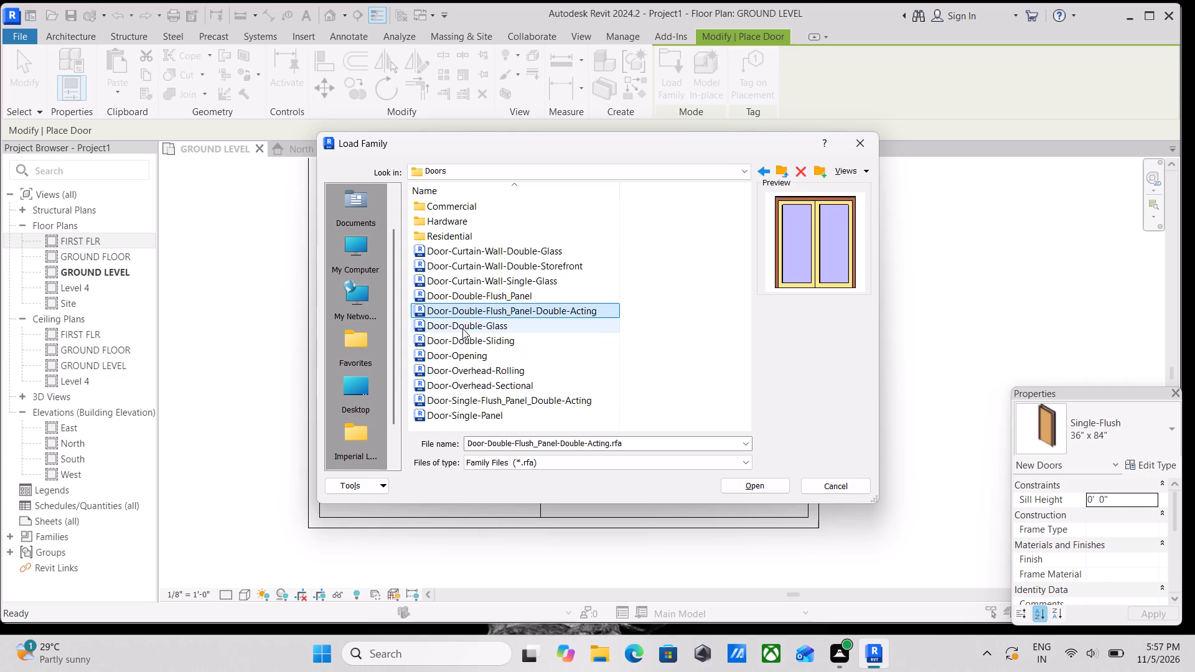
click(473, 306)
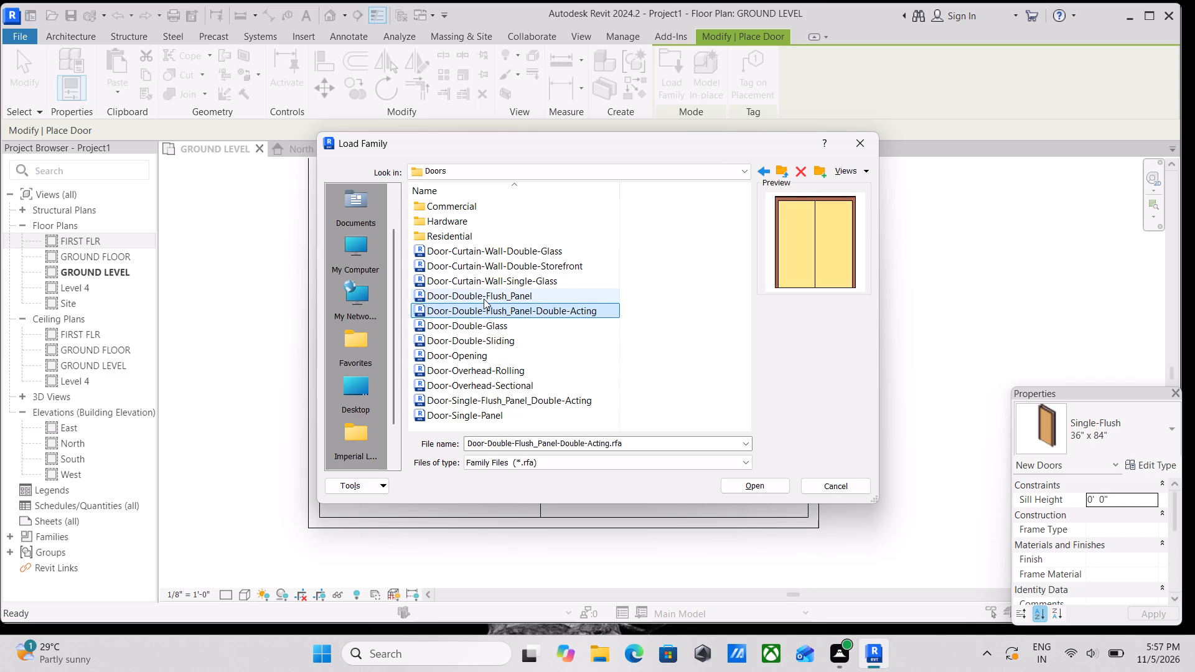
click(484, 299)
click(479, 342)
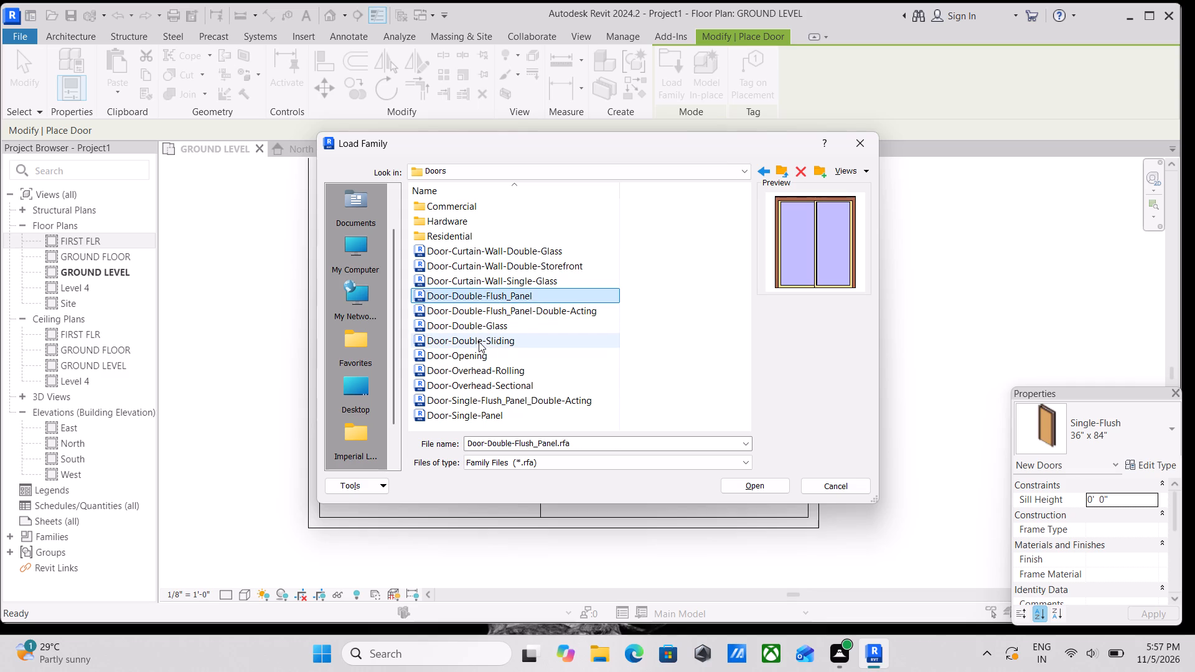
scroll(477, 351, down, 1)
click(477, 351)
scroll(477, 373, down, 1)
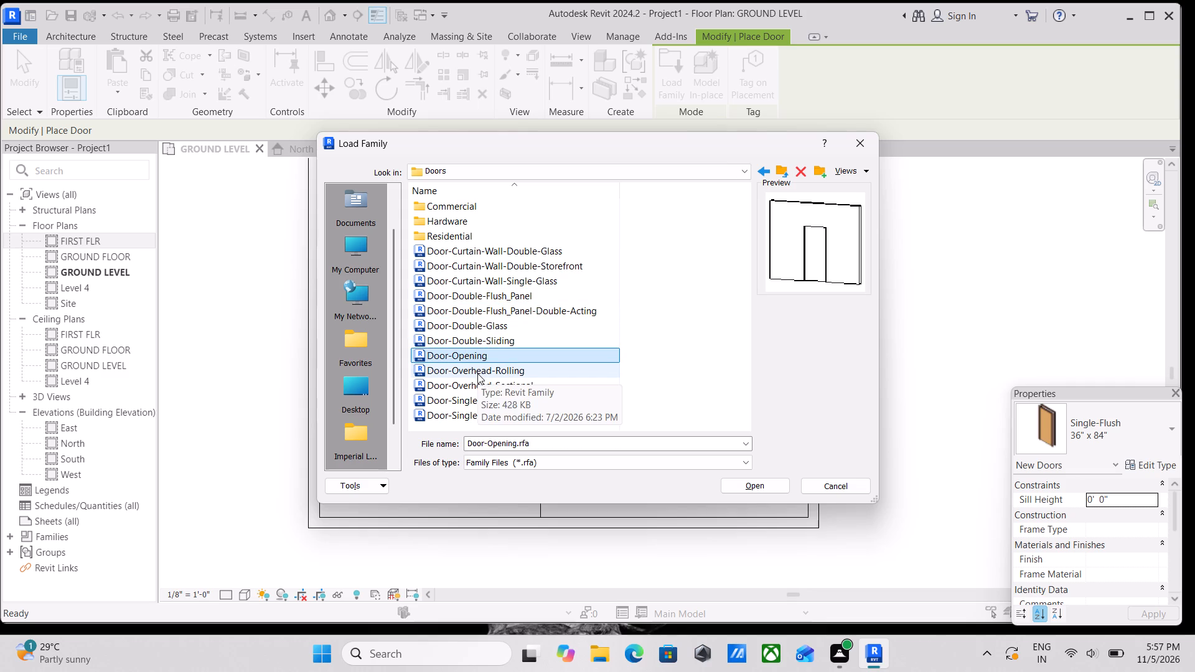
click(480, 372)
scroll(480, 372, down, 2)
click(491, 386)
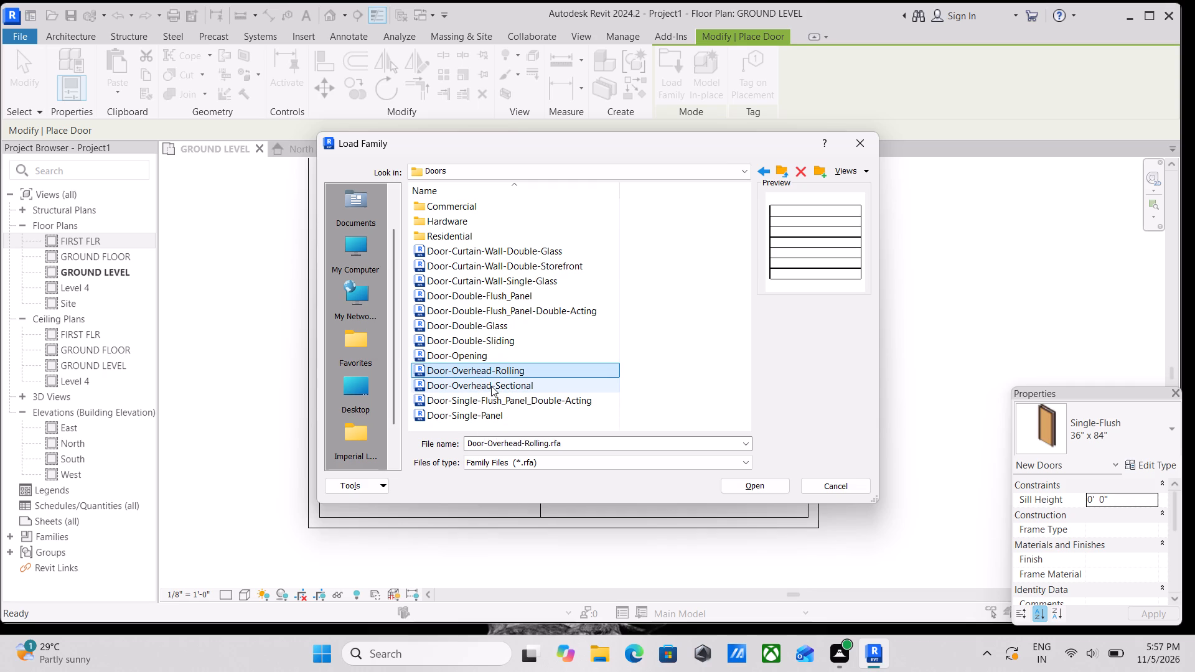
click(498, 321)
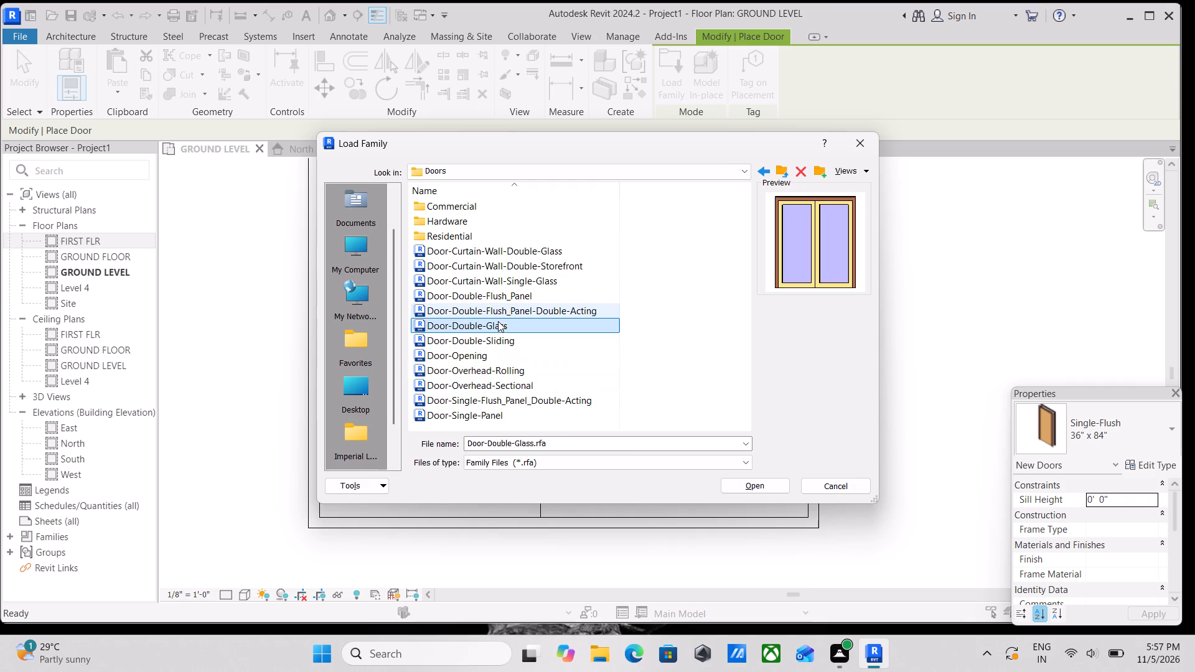
click(503, 315)
click(510, 297)
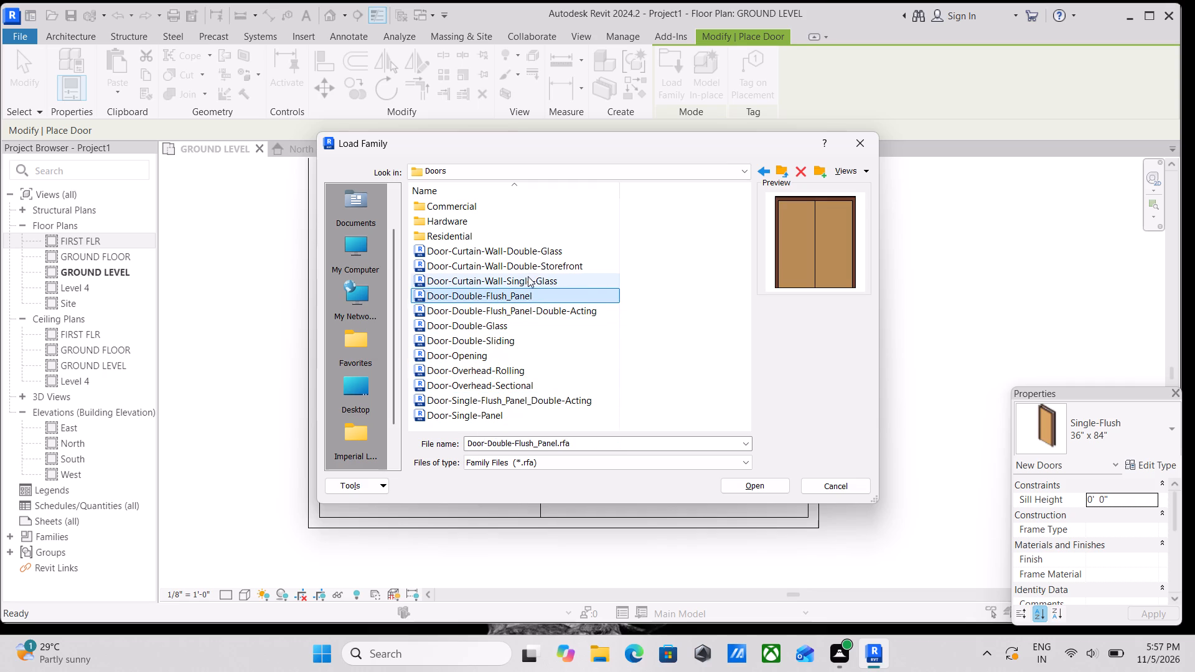
click(525, 273)
click(525, 260)
click(526, 240)
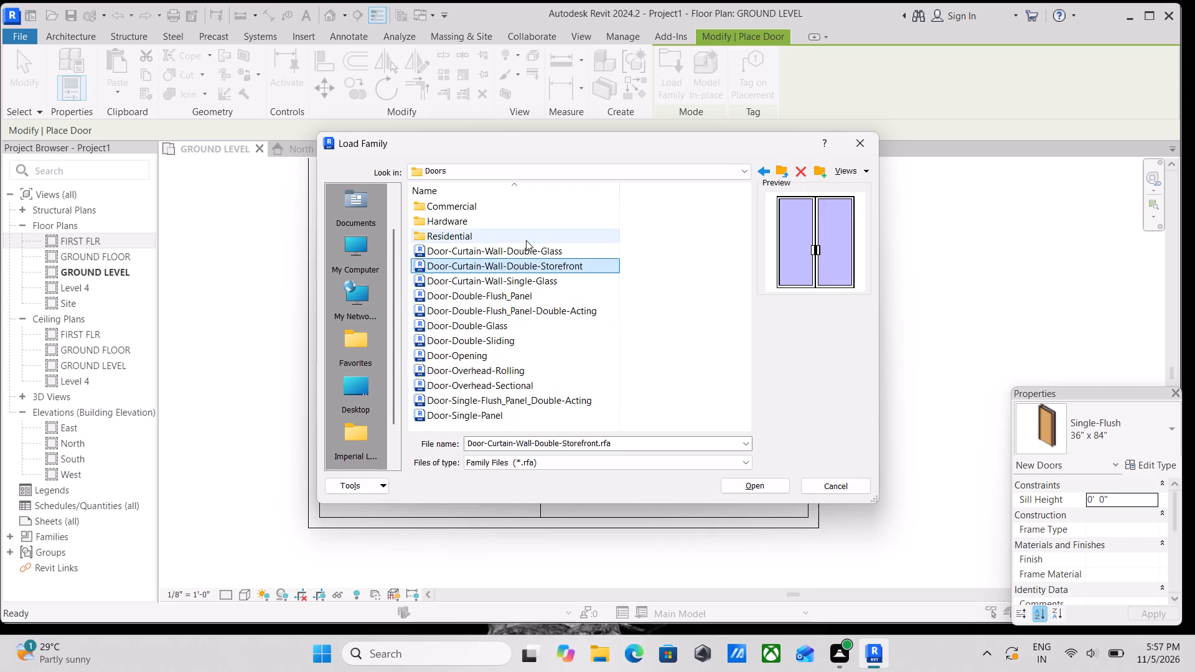
click(516, 251)
scroll(505, 287, down, 2)
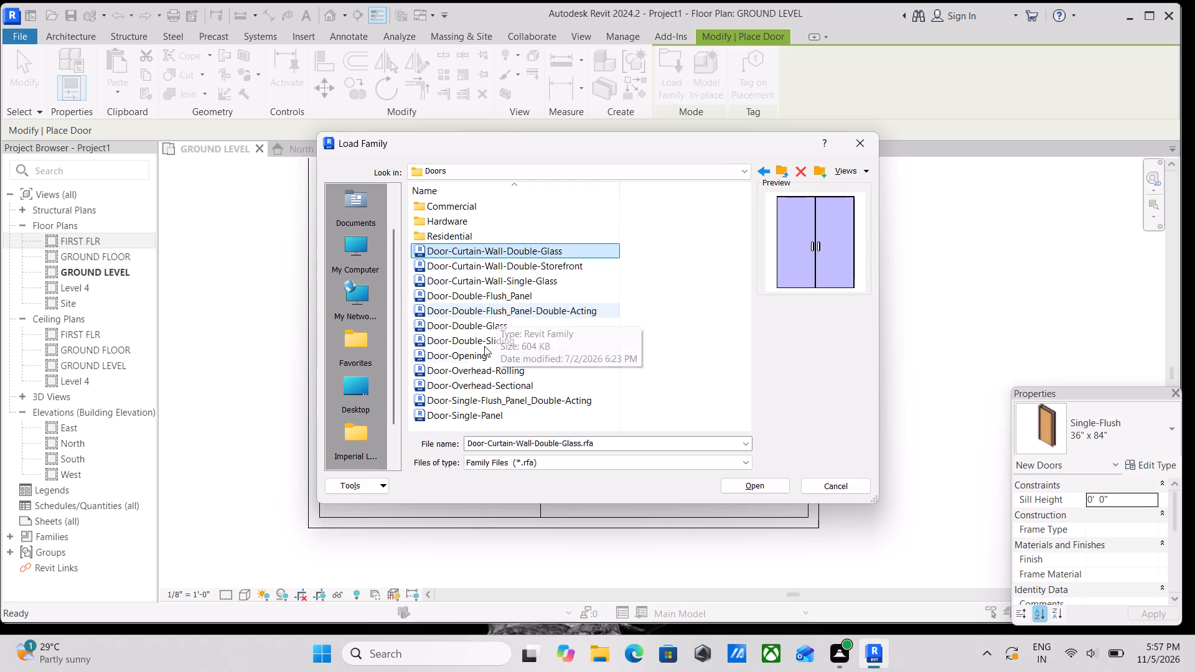
click(474, 372)
click(479, 357)
click(479, 348)
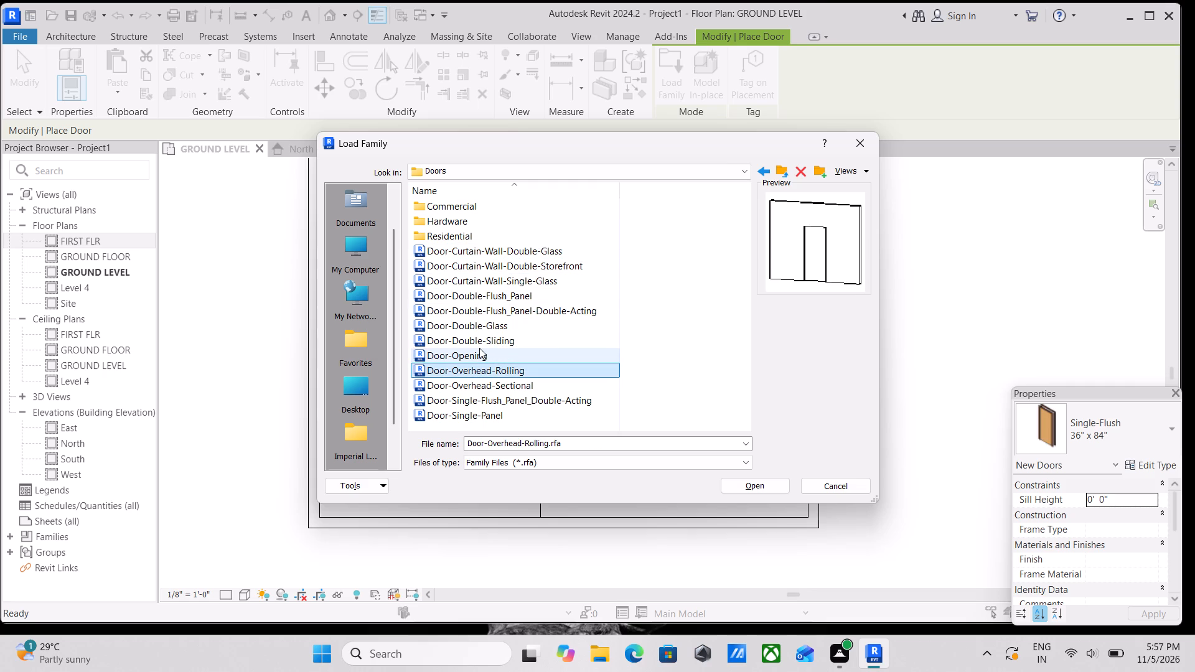
click(482, 338)
click(487, 322)
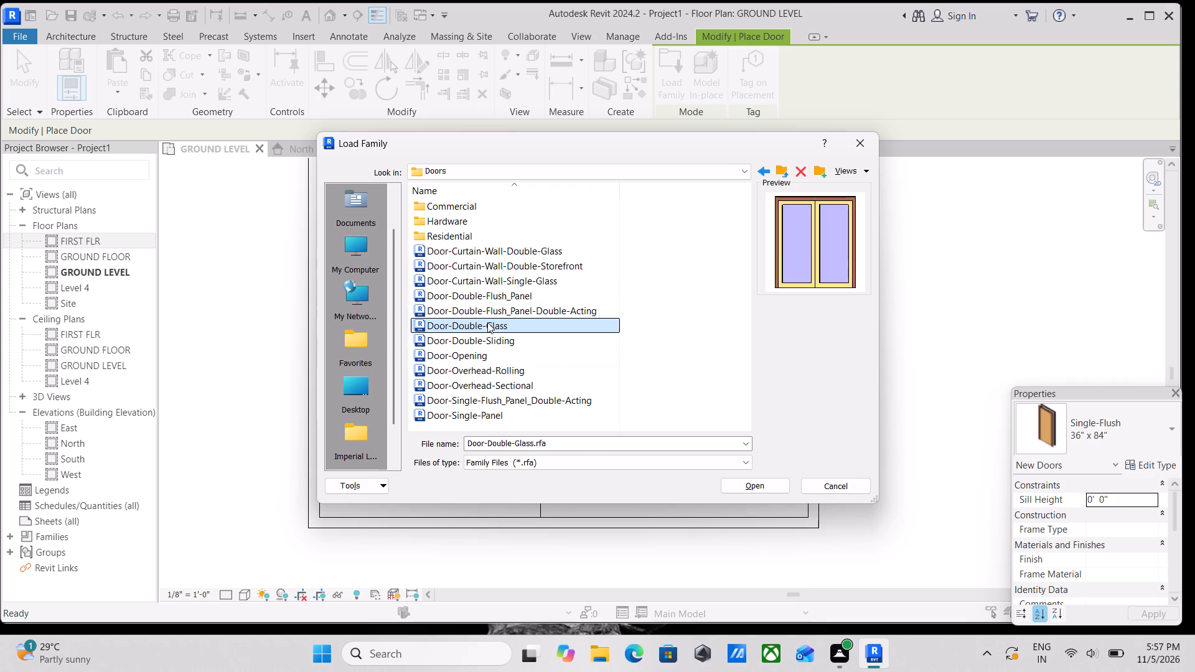
Load the Door-Double-Sliding family with its 72" x 84" type into the project.
click(480, 340)
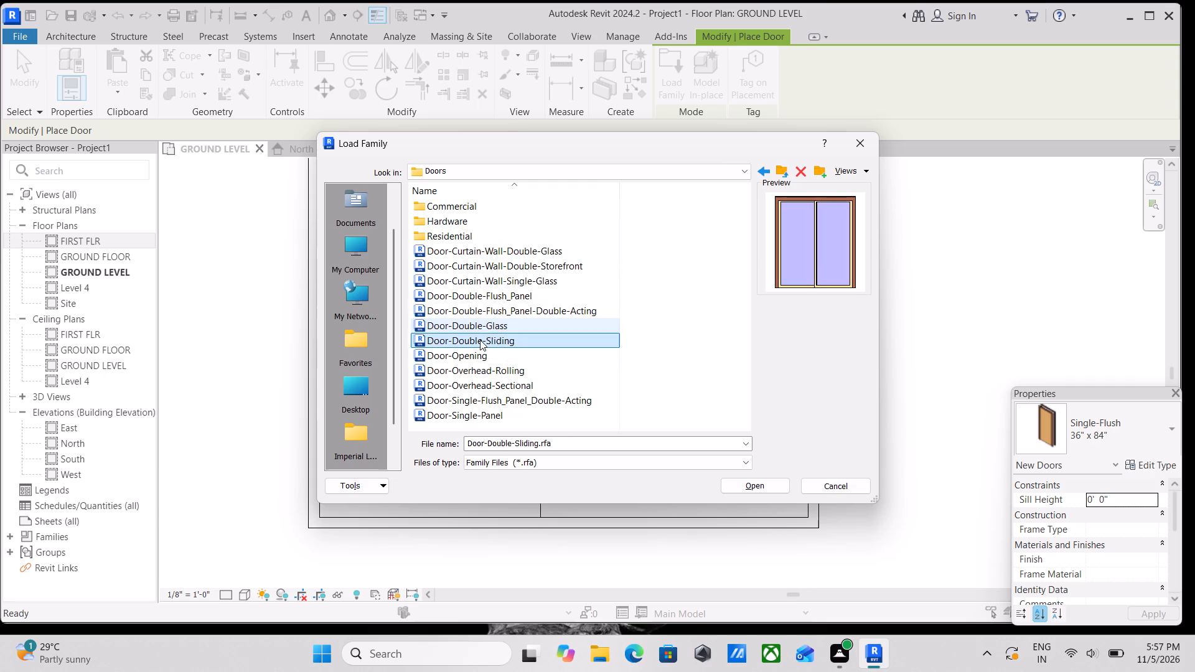
click(754, 487)
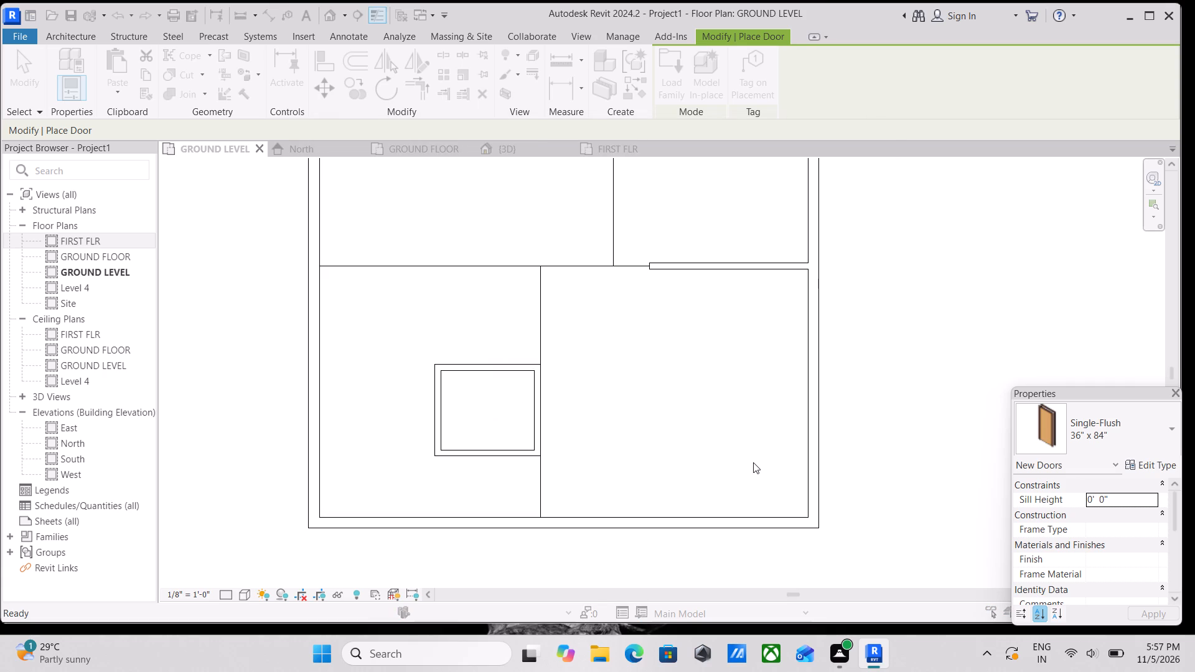
scroll(555, 334, down, 1)
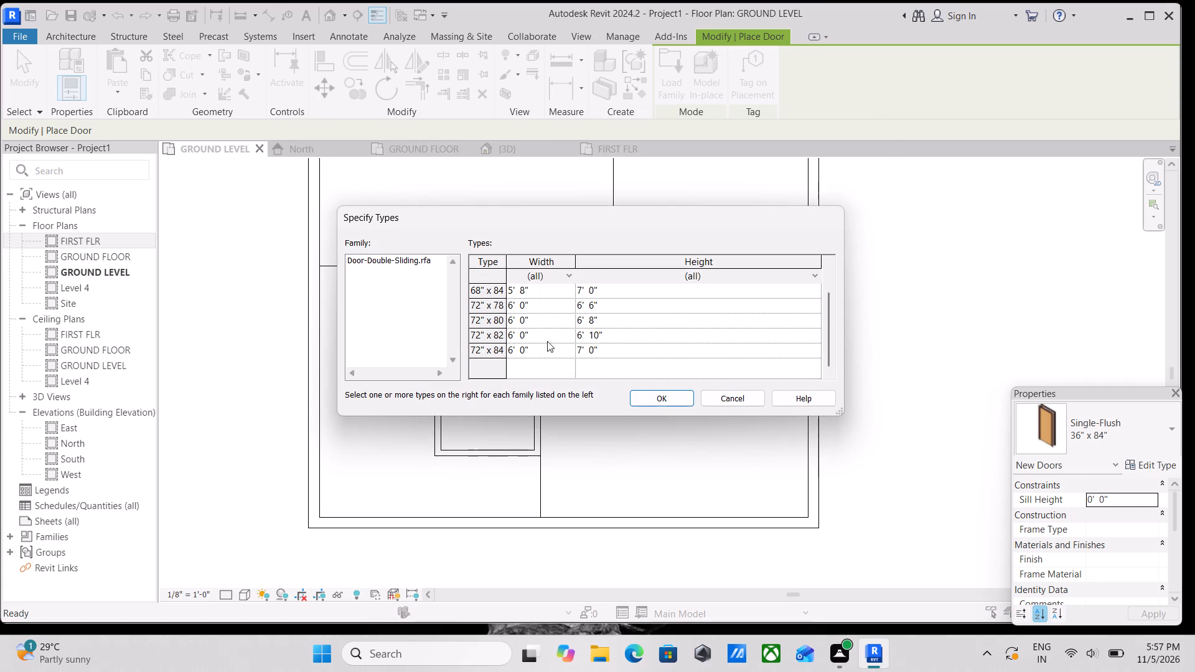
scroll(541, 347, up, 3)
scroll(546, 345, down, 1)
click(528, 345)
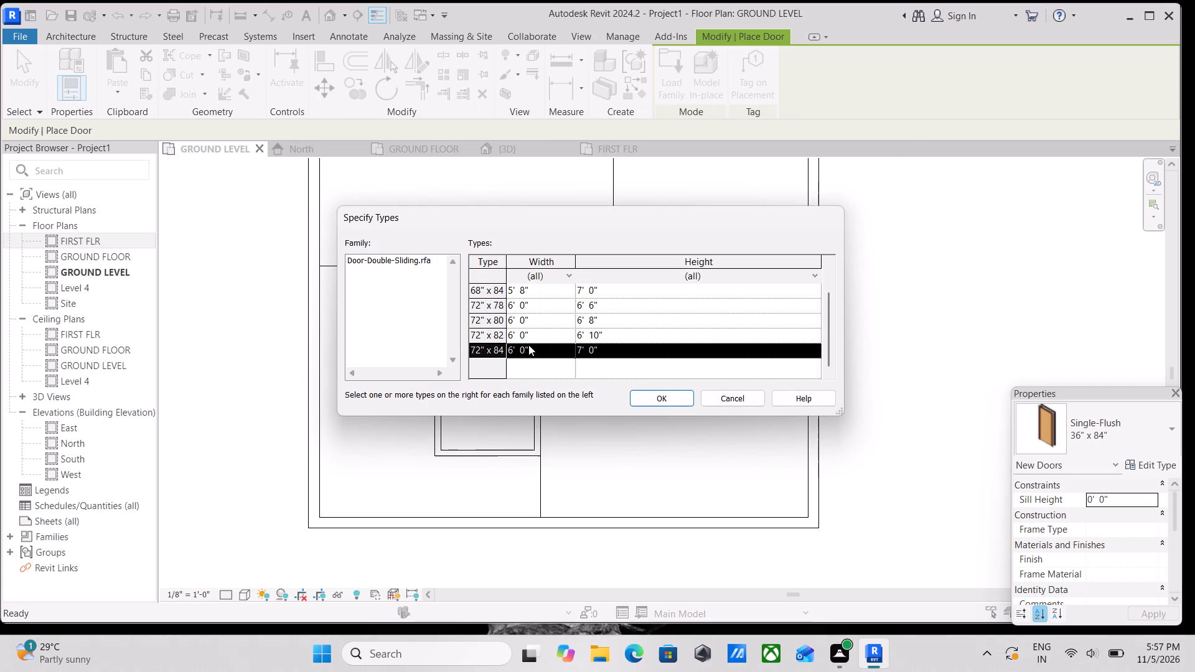
click(677, 396)
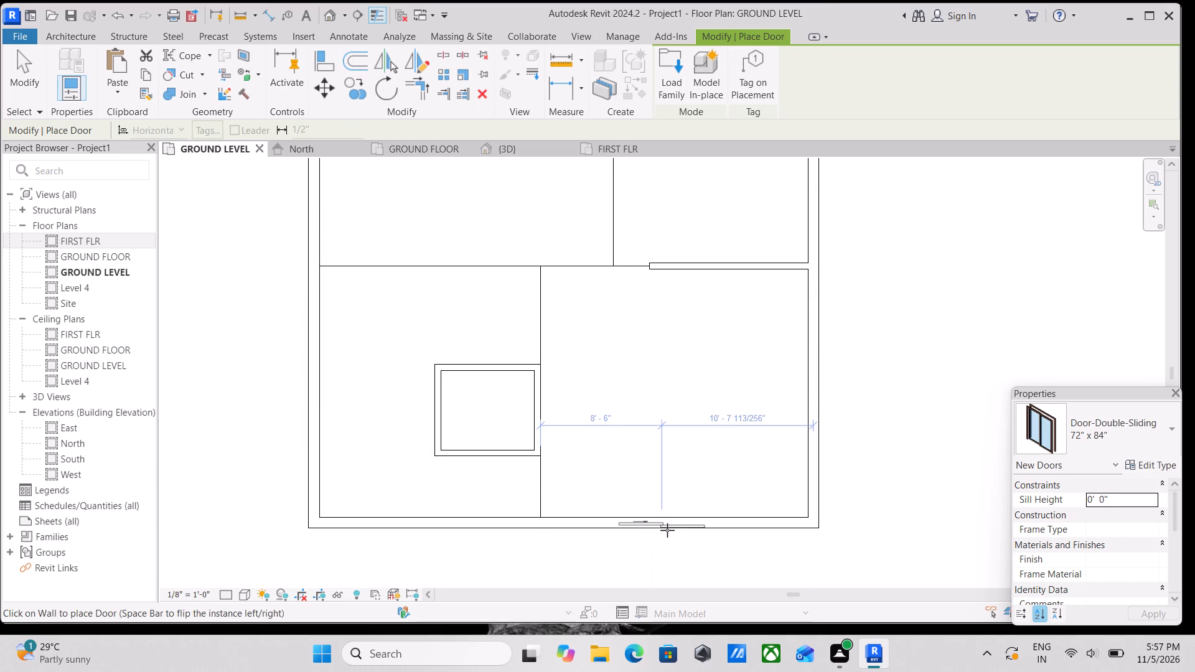
Place the 72" x 84" double sliding door in the south exterior wall, centred about 9' 7" from the side walls of the southeast room.
click(670, 526)
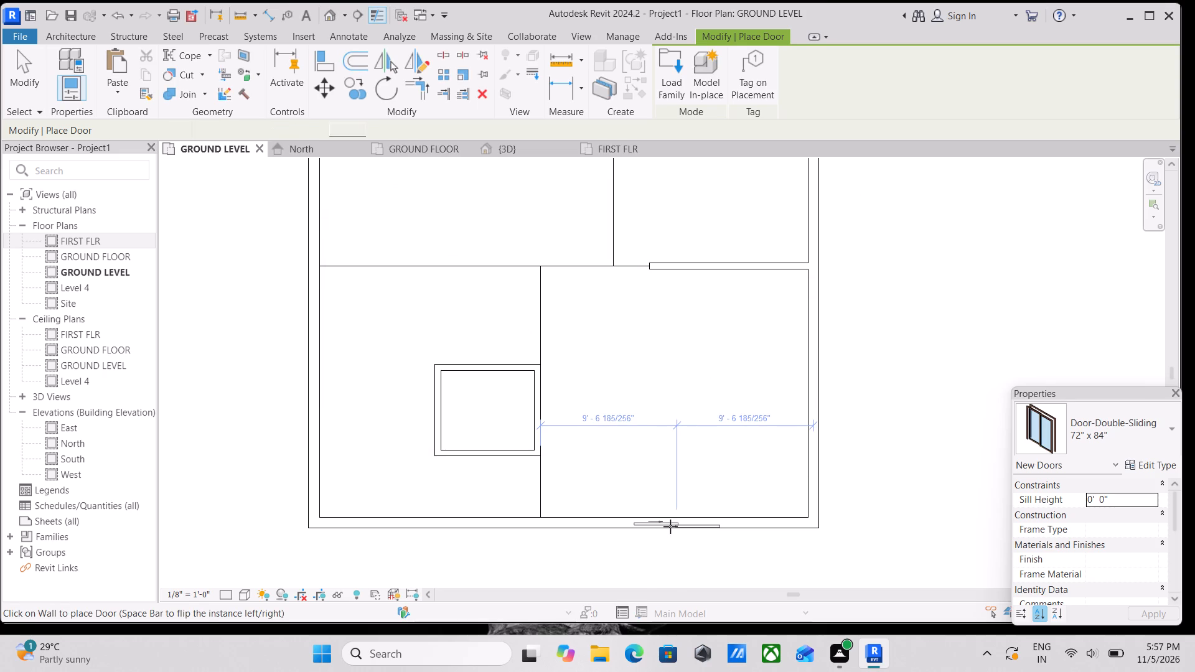
scroll(656, 416, down, 1)
middle_drag(658, 415, 658, 428)
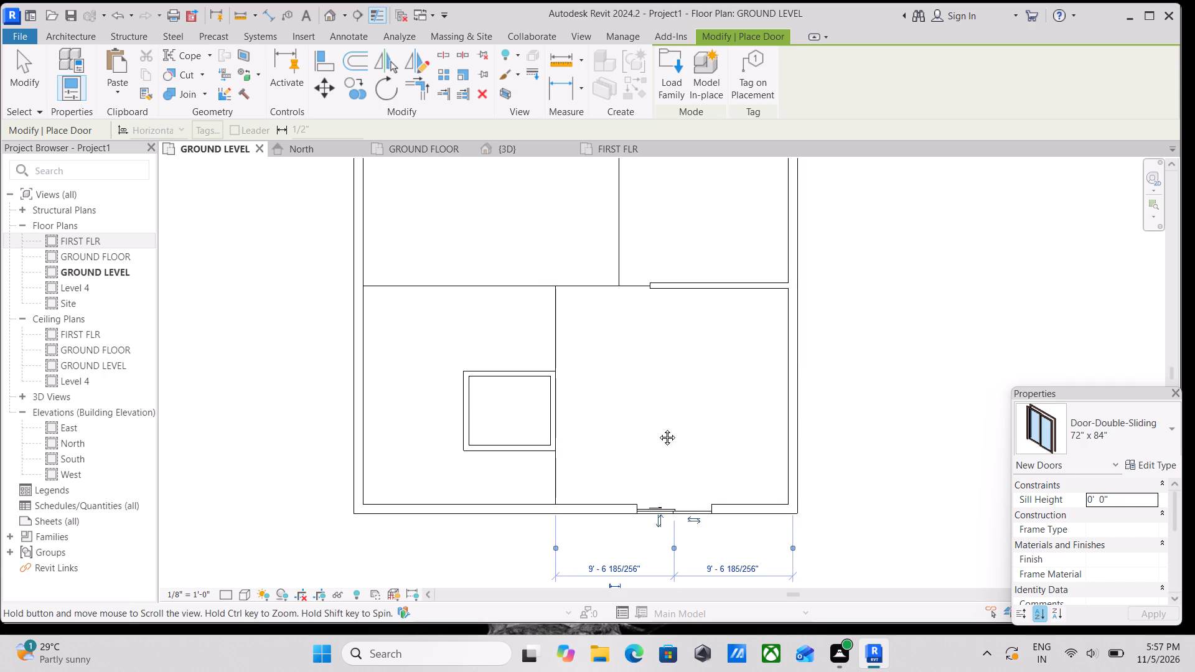
middle_drag(658, 428, 663, 462)
scroll(700, 412, down, 2)
middle_drag(700, 412, 701, 436)
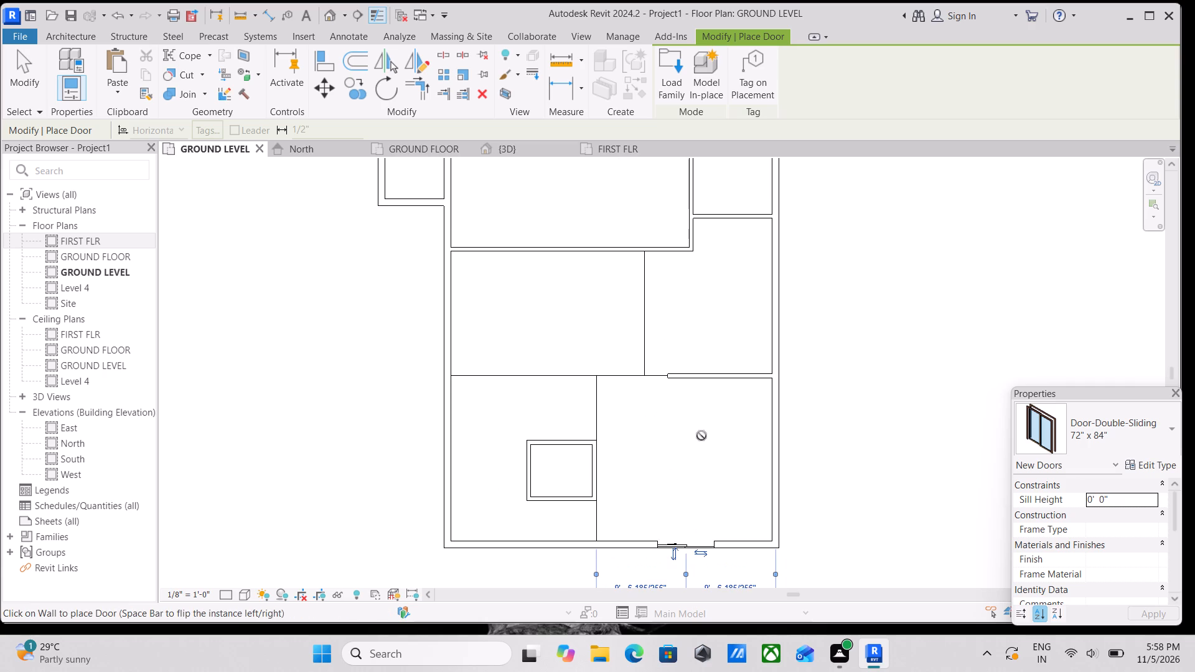
key(Escape)
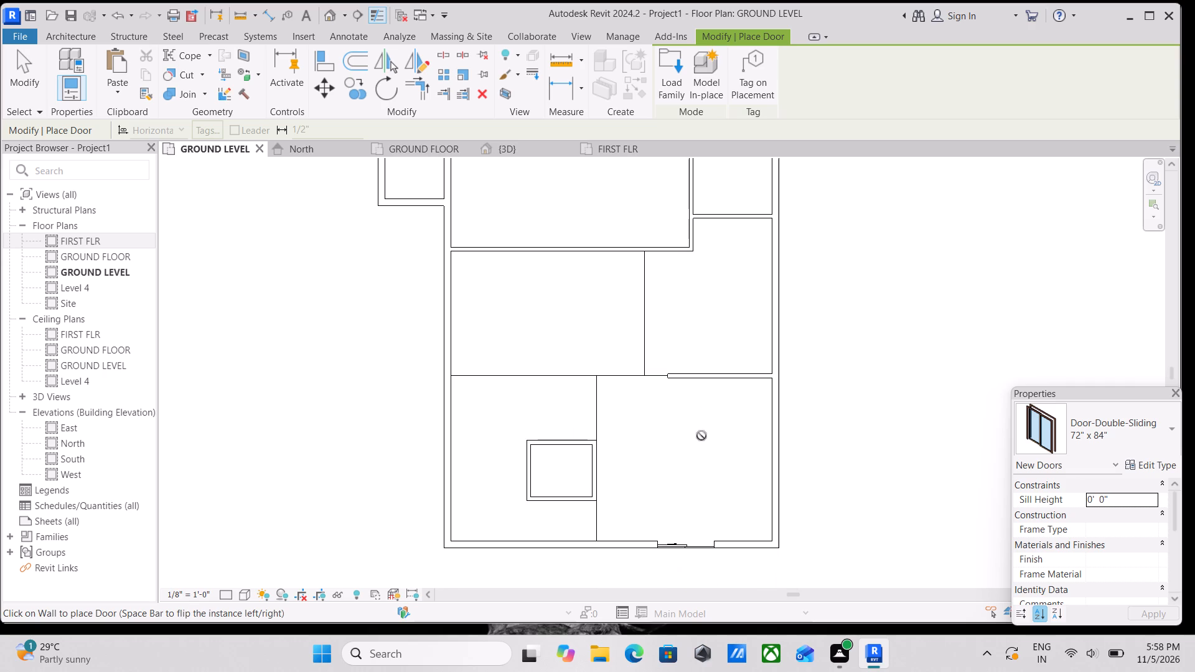
Start placing a window, begin loading a family, and go up from the Doors folder to the US library folder.
key(w)
key(n)
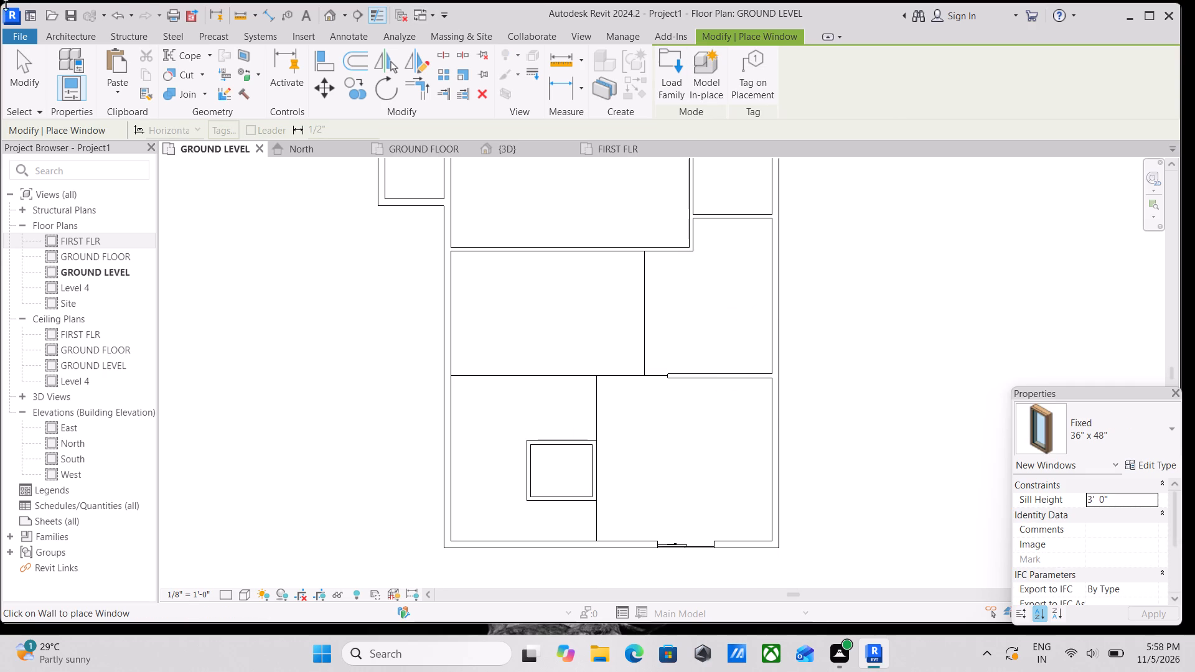
click(60, 34)
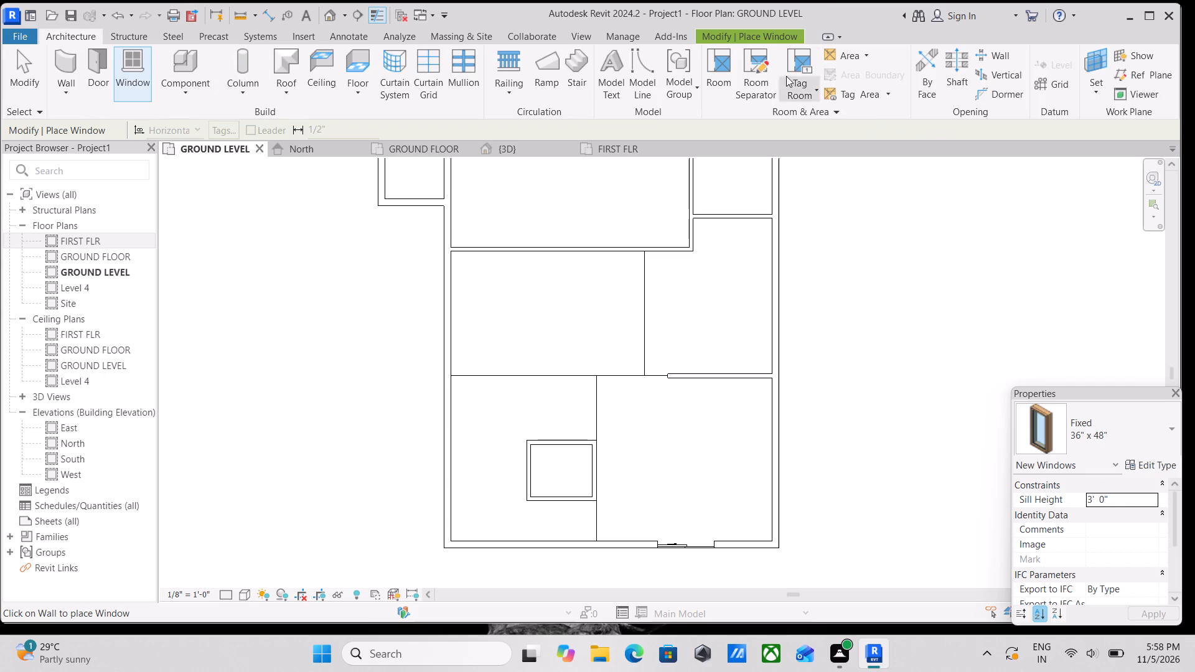
scroll(775, 302, up, 2)
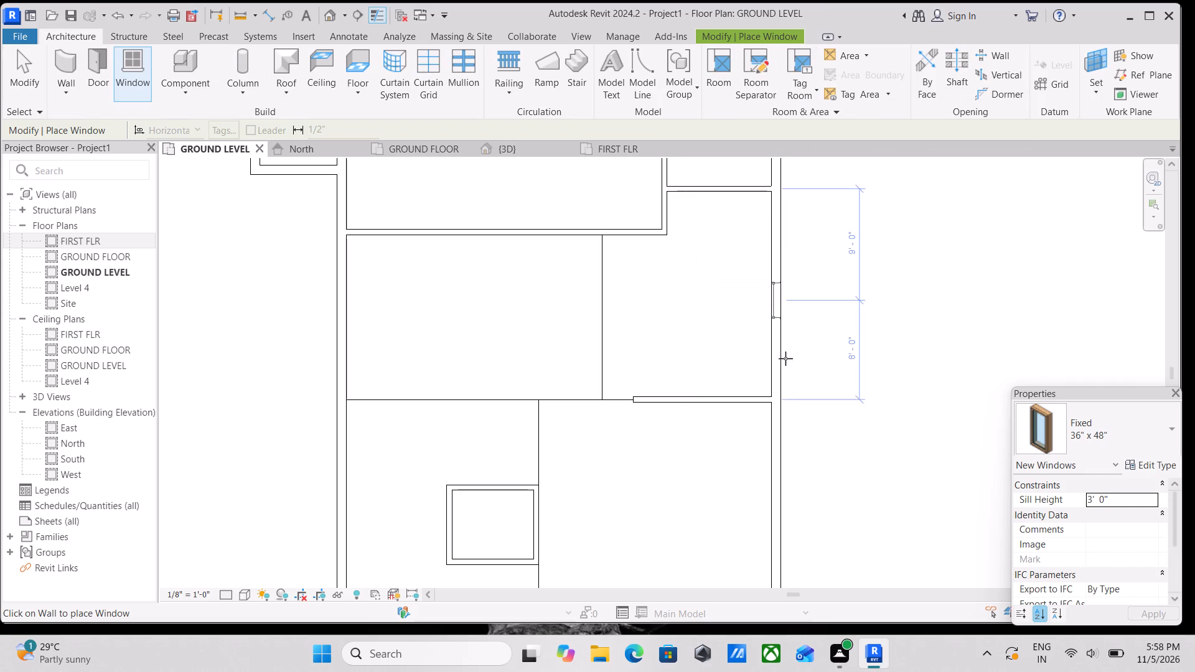
click(278, 93)
click(278, 93)
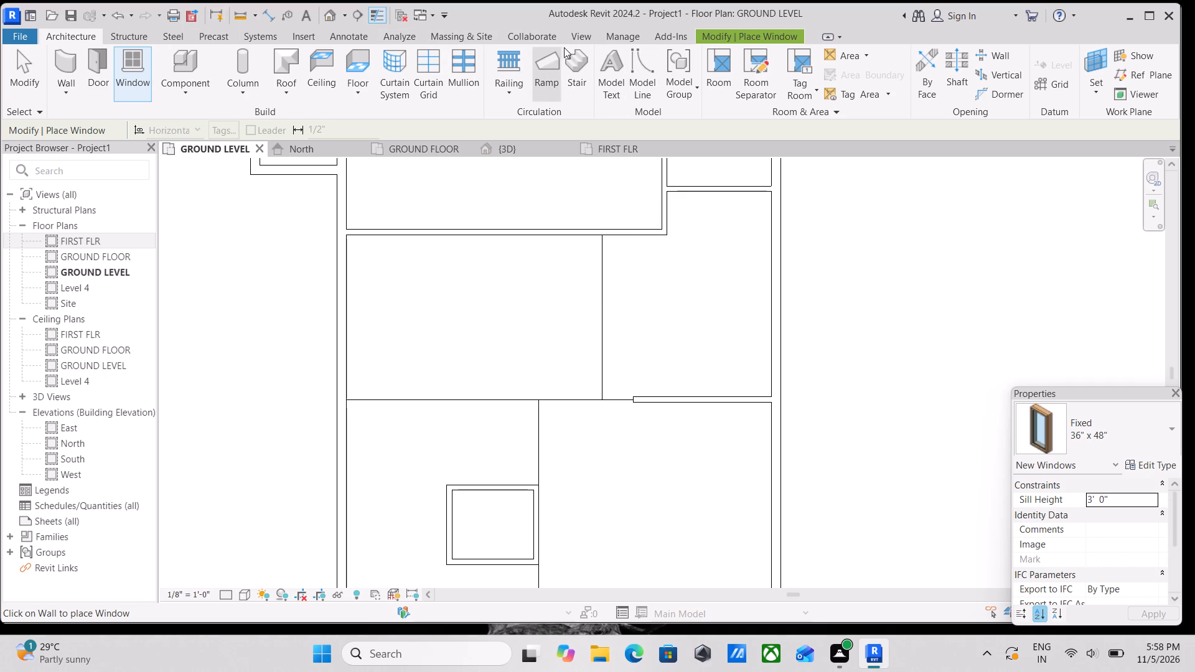
click(294, 30)
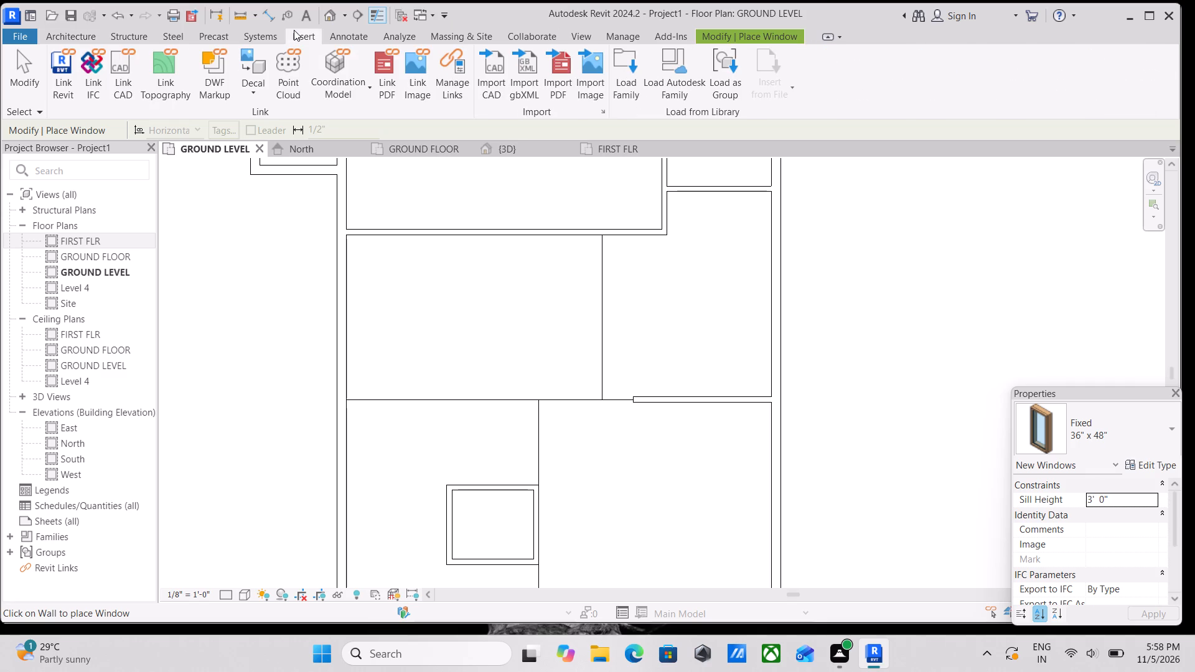
click(621, 76)
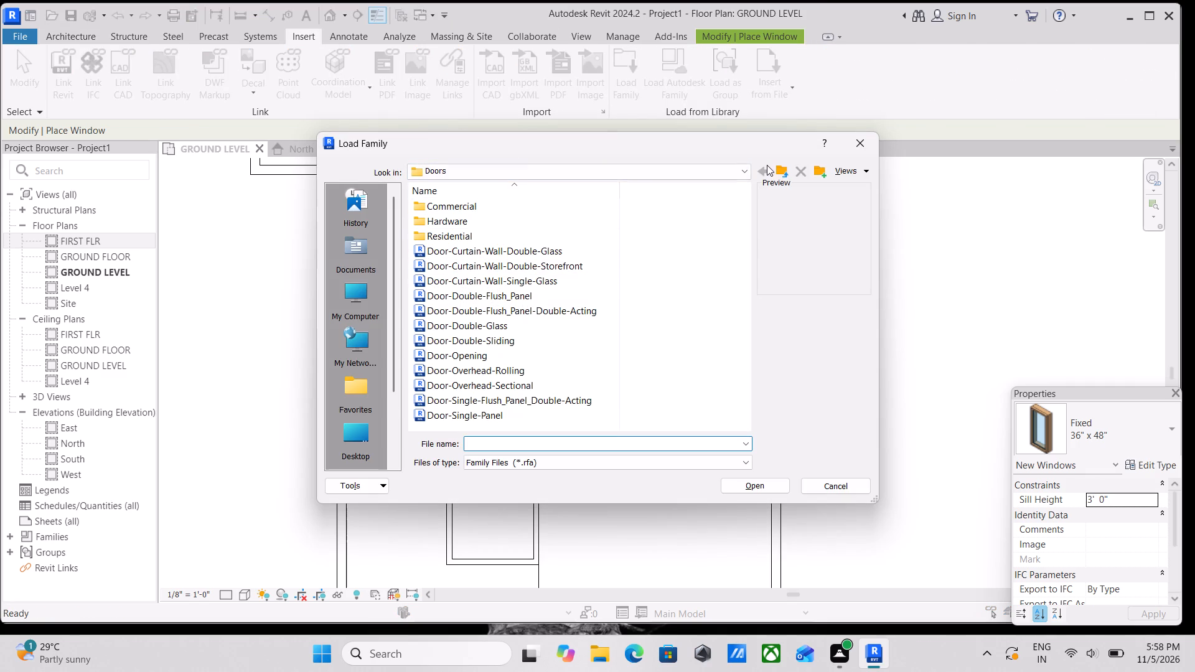
click(744, 170)
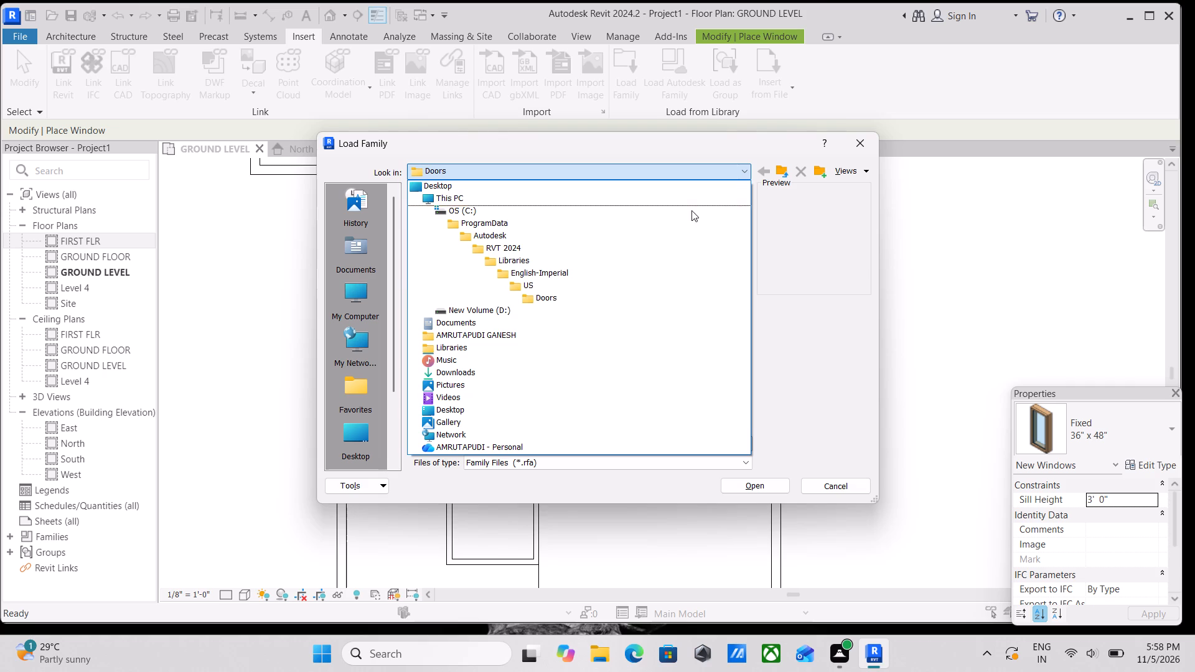
click(550, 285)
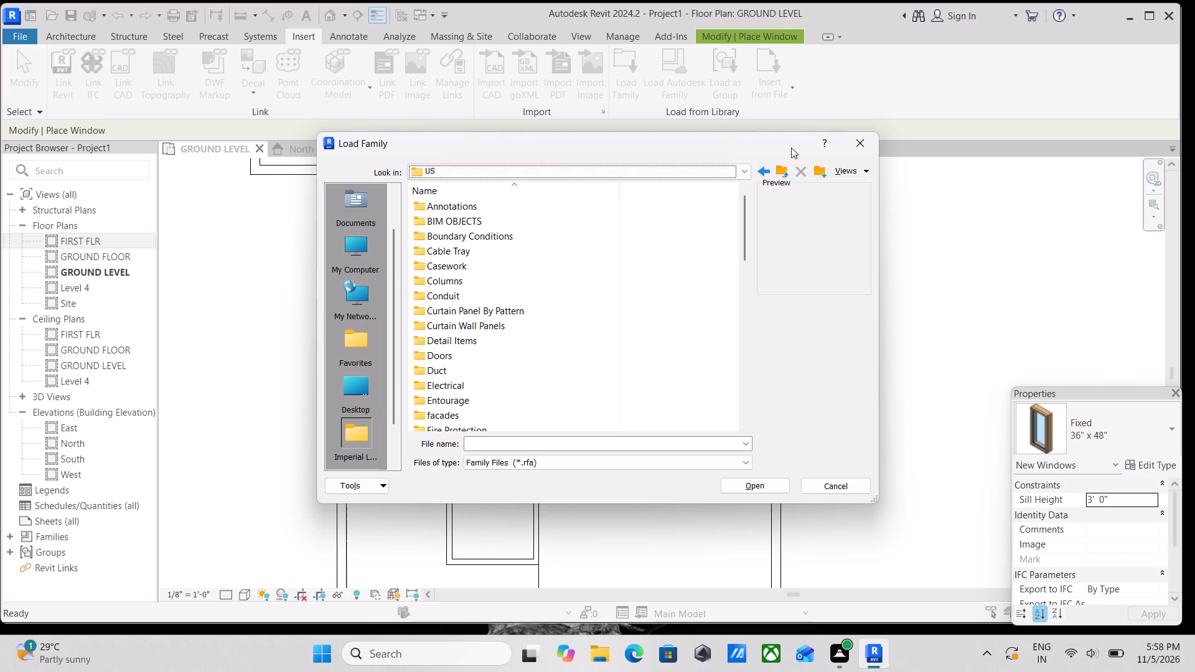
Find and open the Windows folder in the US family library.
scroll(453, 363, down, 1)
scroll(453, 363, up, 1)
scroll(453, 363, down, 2)
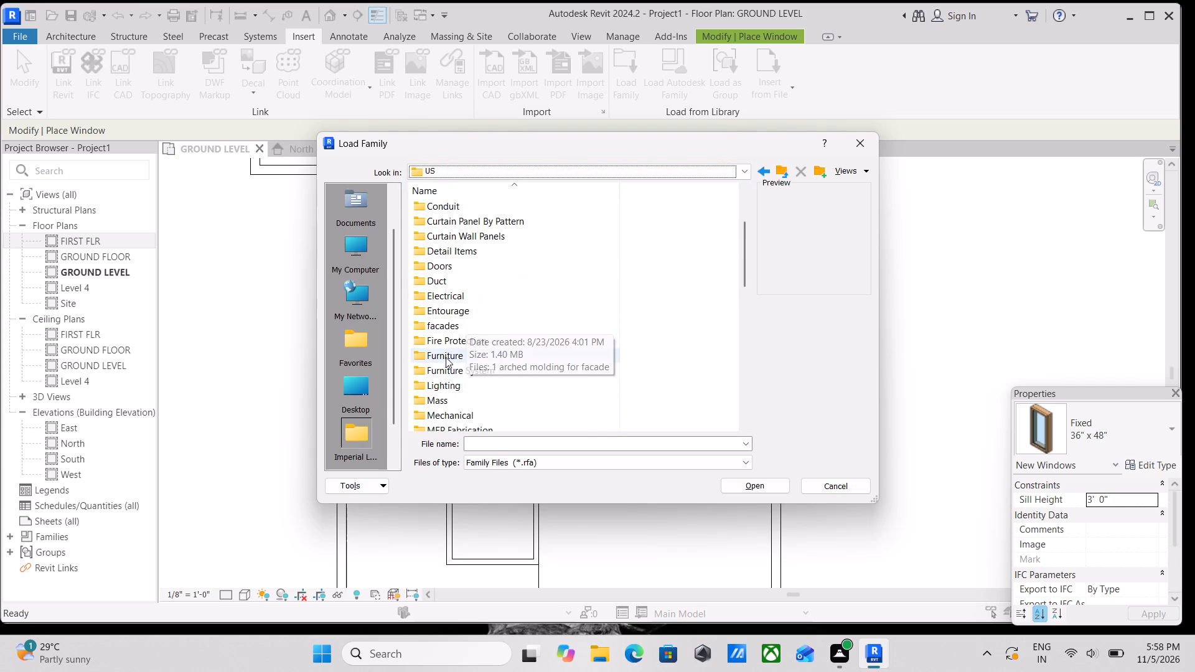
scroll(446, 357, down, 5)
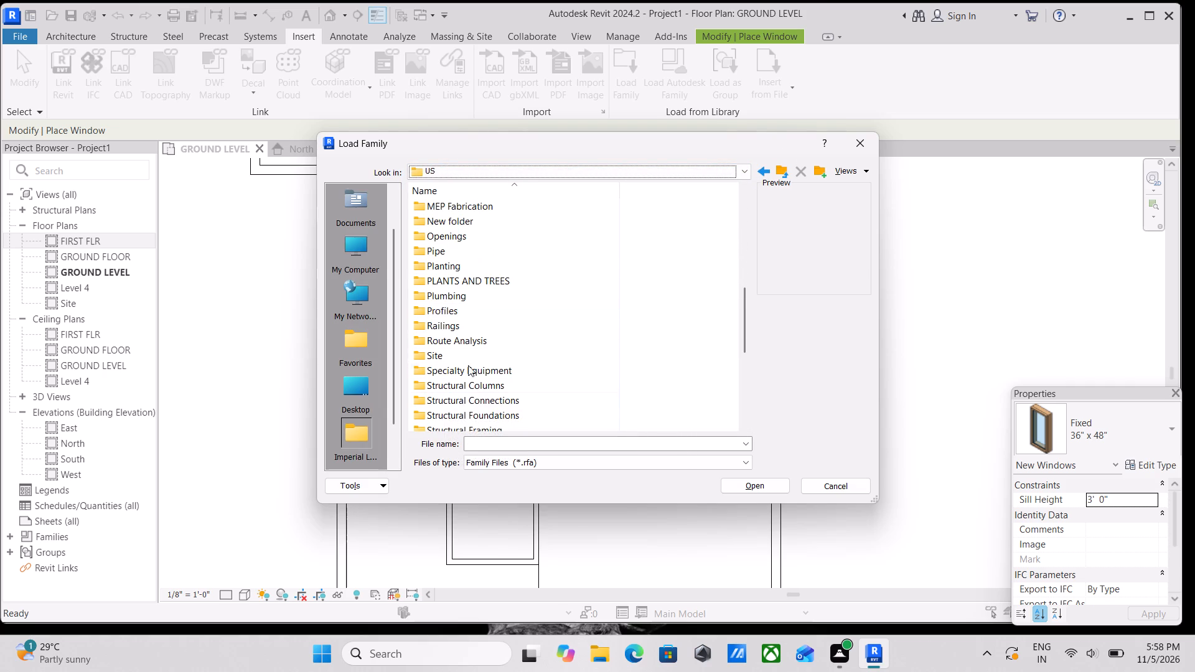
scroll(473, 352, down, 1)
scroll(473, 352, up, 4)
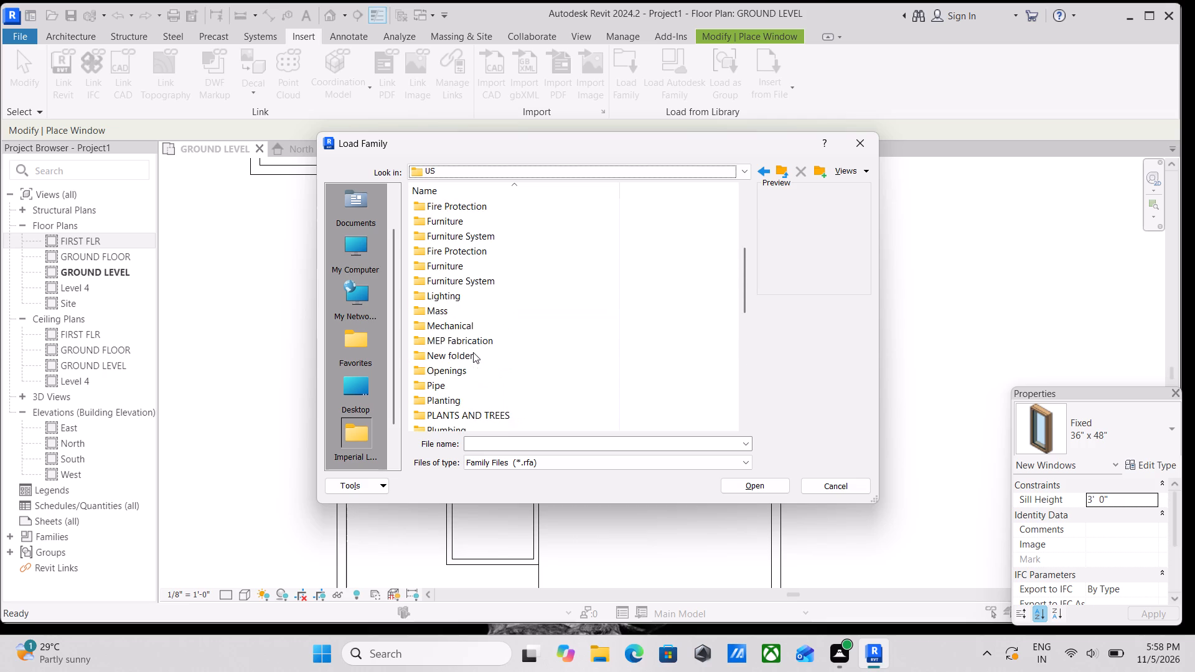
scroll(473, 352, up, 8)
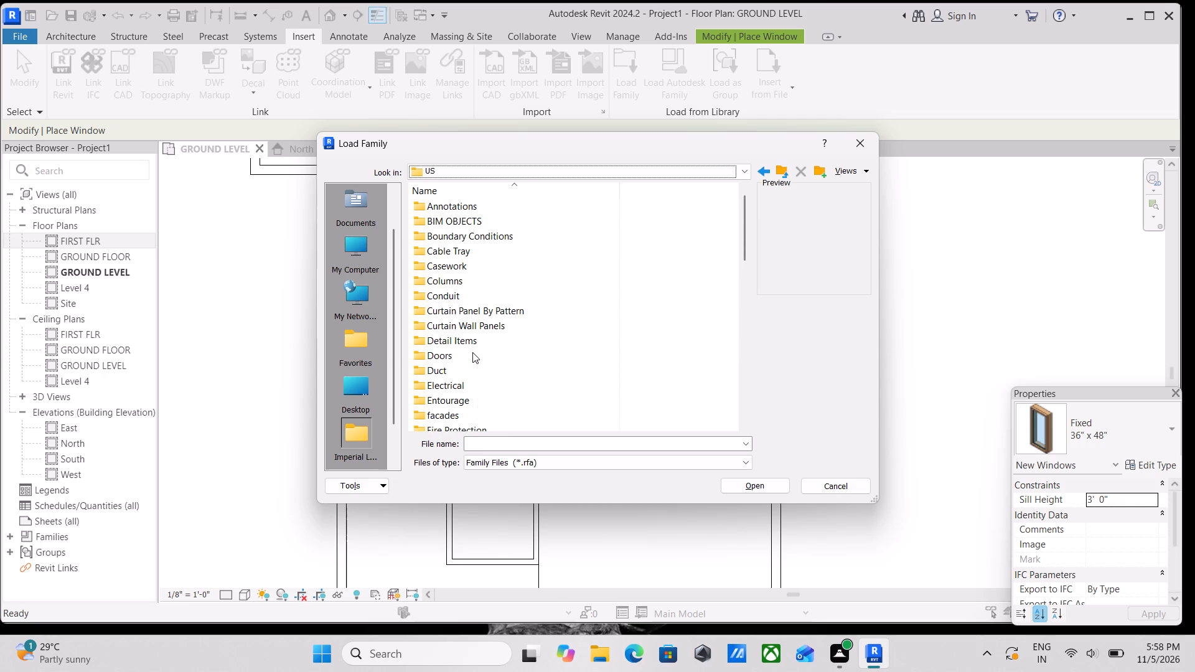
scroll(449, 316, up, 3)
scroll(457, 274, down, 2)
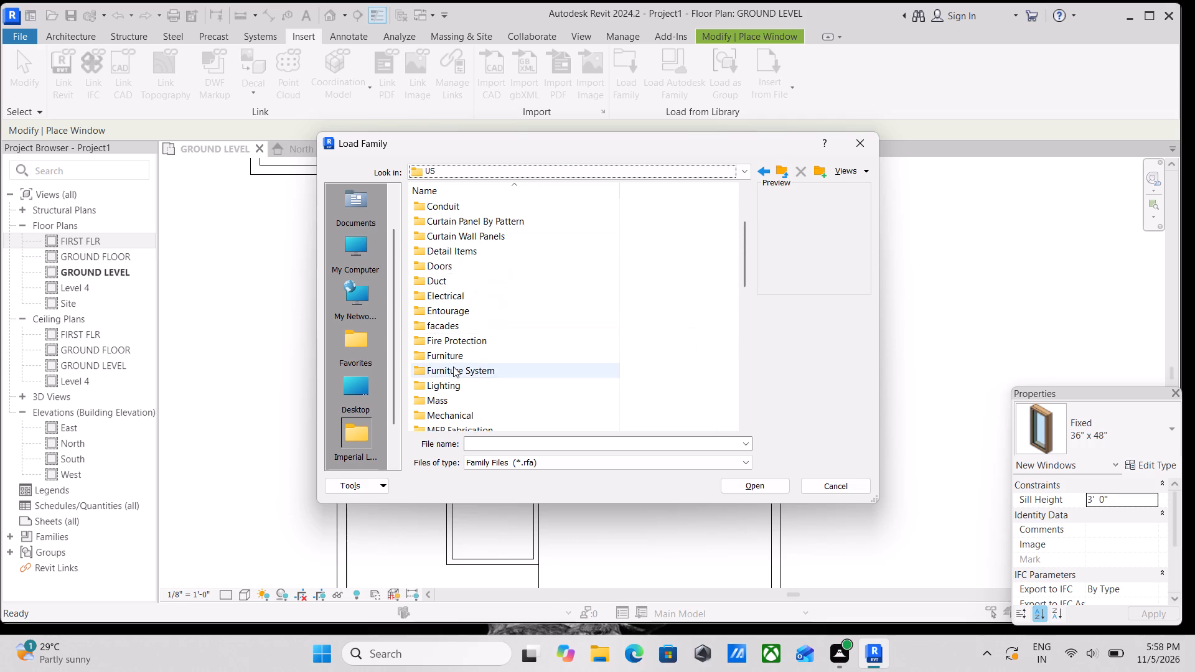
scroll(453, 366, down, 9)
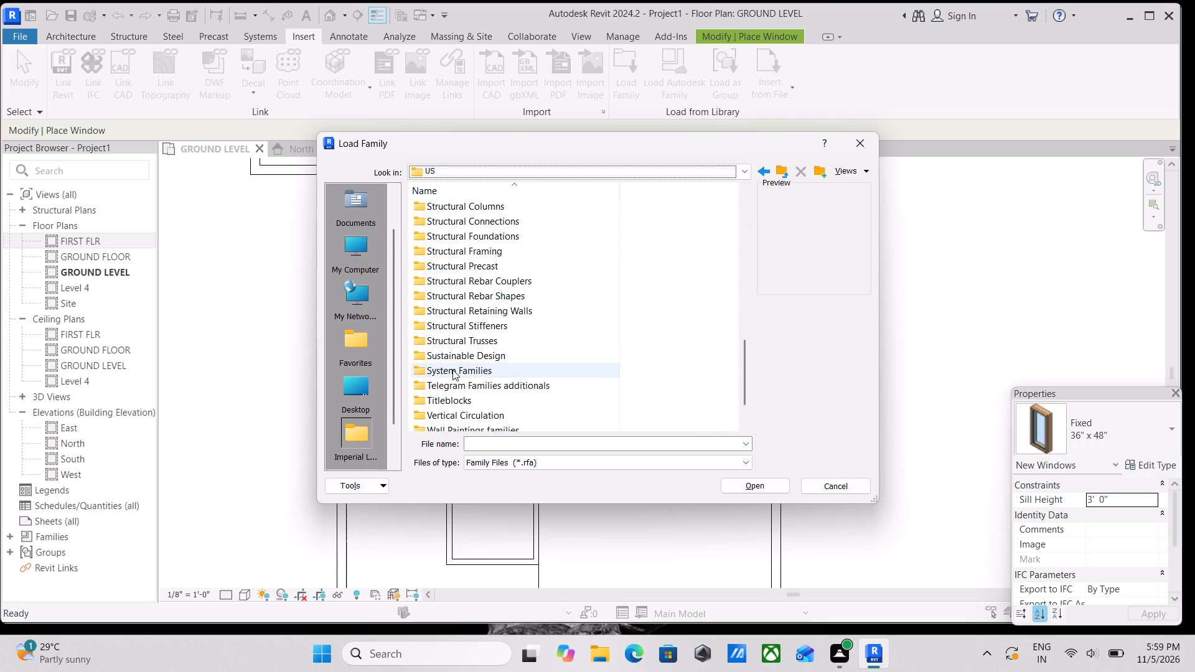
scroll(453, 370, down, 3)
scroll(456, 390, up, 13)
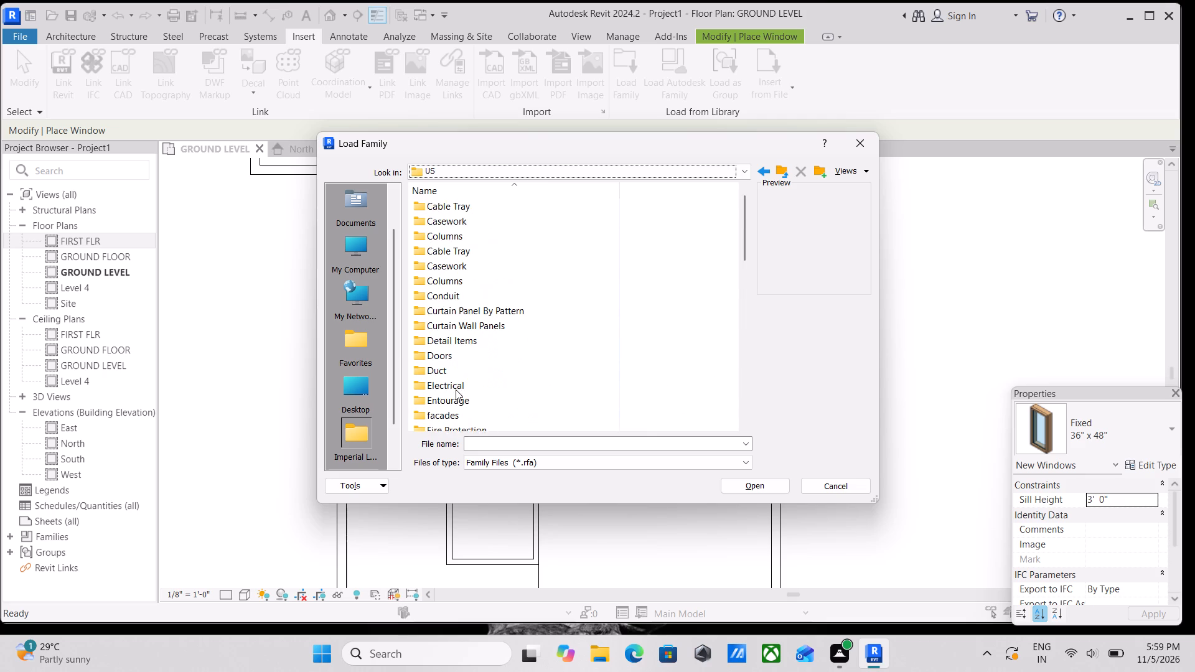
scroll(456, 390, up, 2)
scroll(459, 302, up, 4)
scroll(459, 304, down, 2)
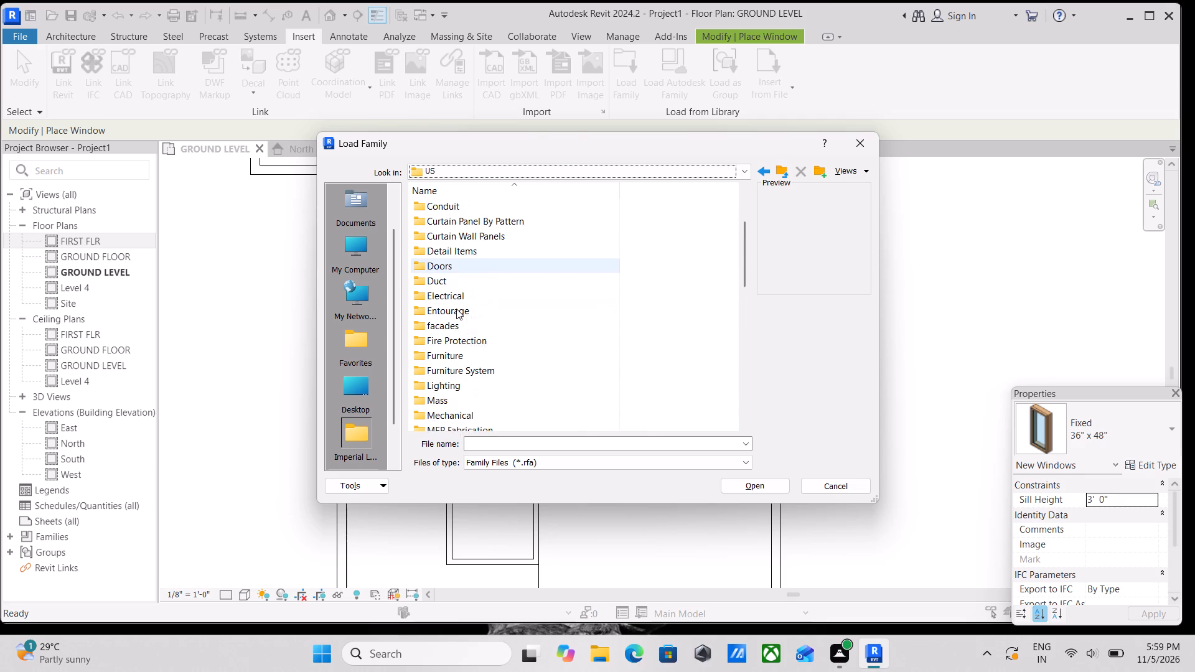
scroll(456, 309, up, 3)
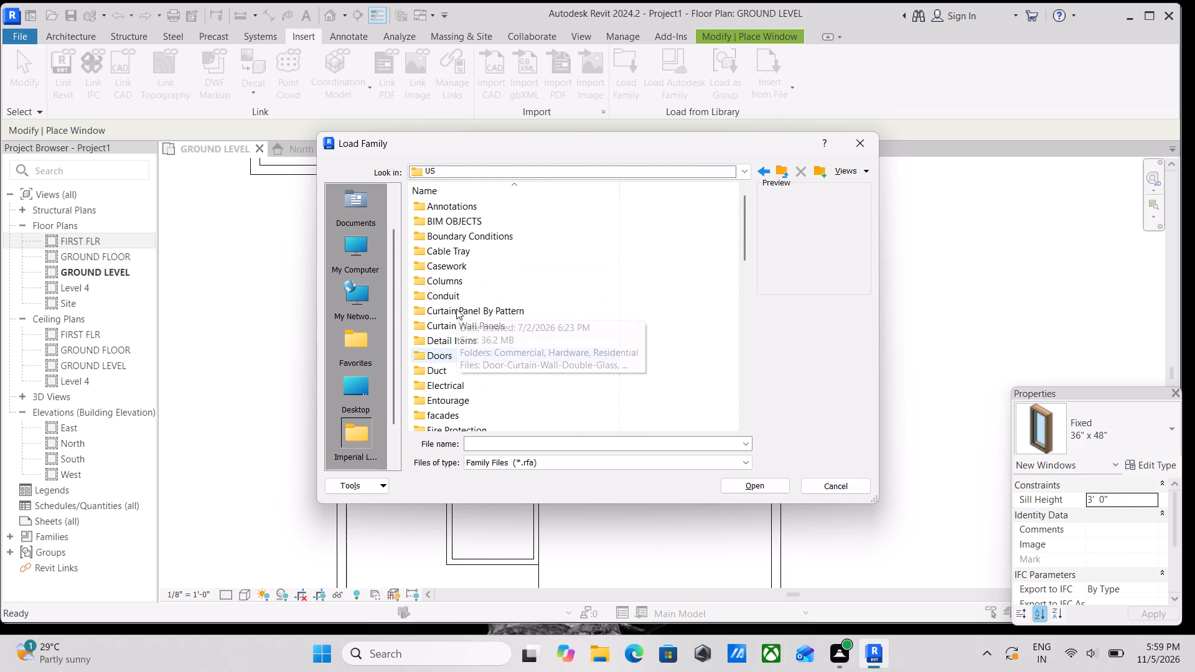
scroll(456, 309, up, 7)
scroll(464, 255, down, 3)
scroll(437, 304, down, 3)
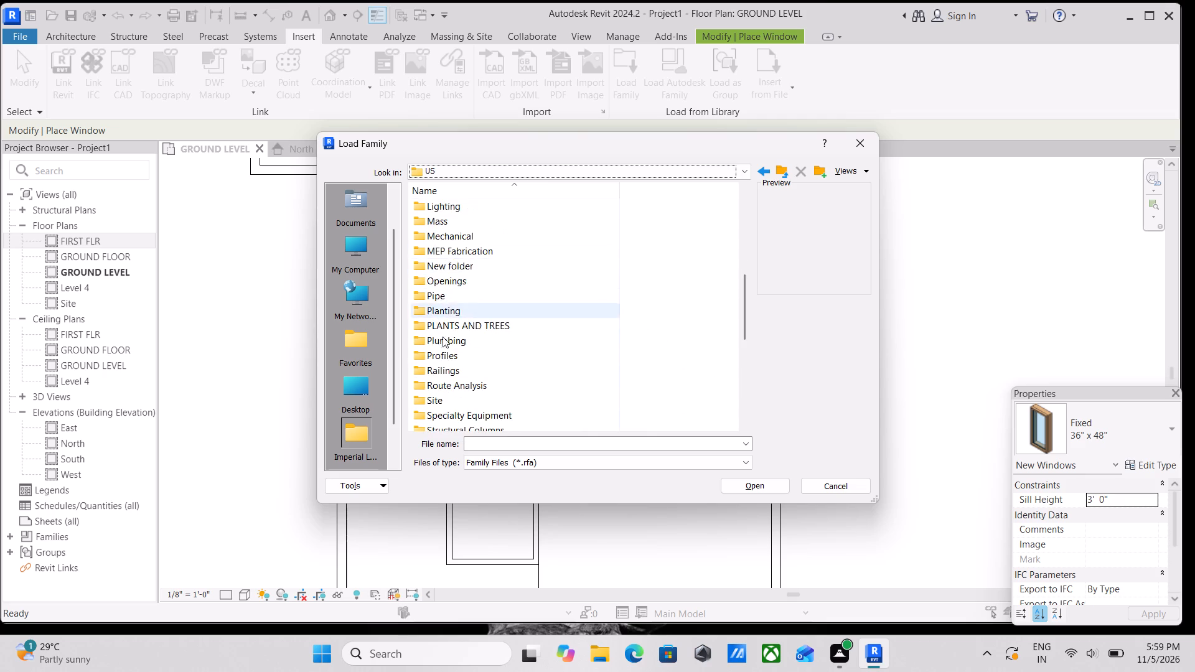
scroll(452, 360, down, 4)
scroll(452, 376, up, 1)
scroll(452, 376, down, 8)
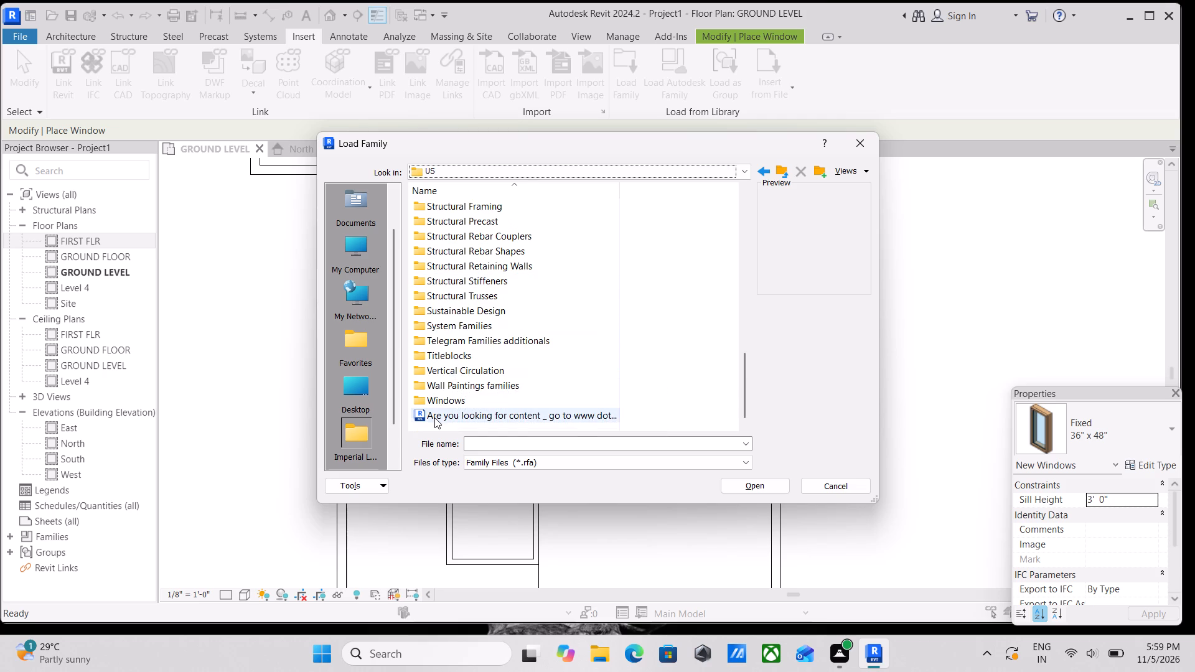
double_click(437, 401)
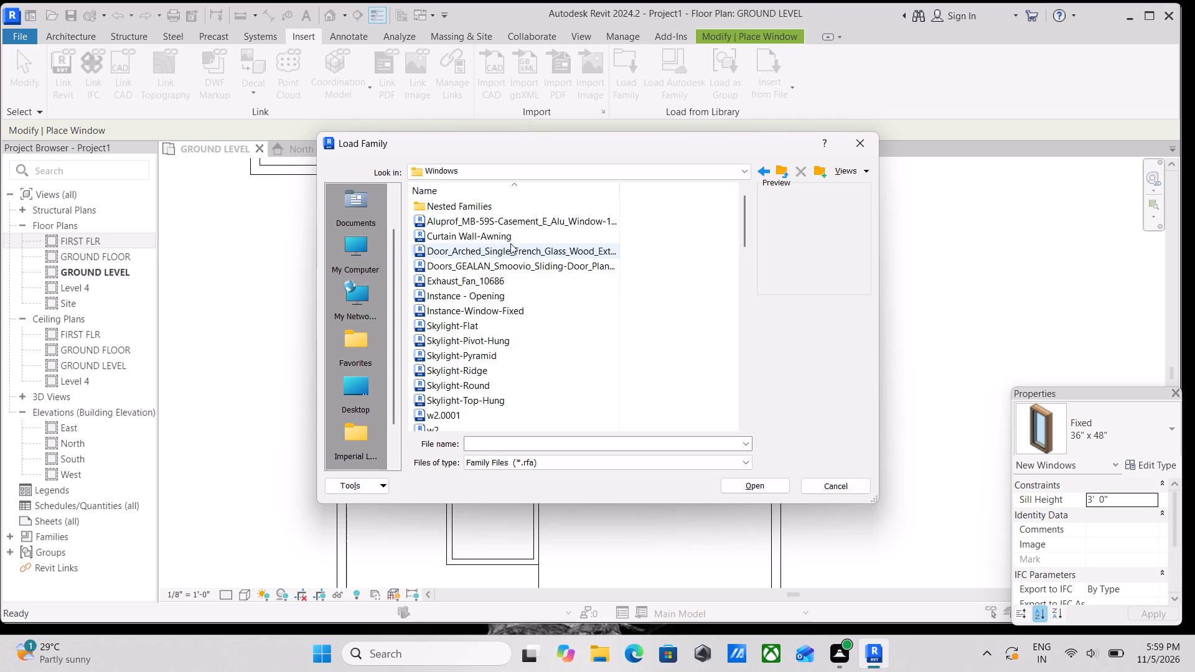
Examine the window family previews down the Windows folder, comparing fixed, w2, awning, bay, casement, arch-top, half-round and louvered windows.
click(510, 243)
click(509, 286)
click(484, 310)
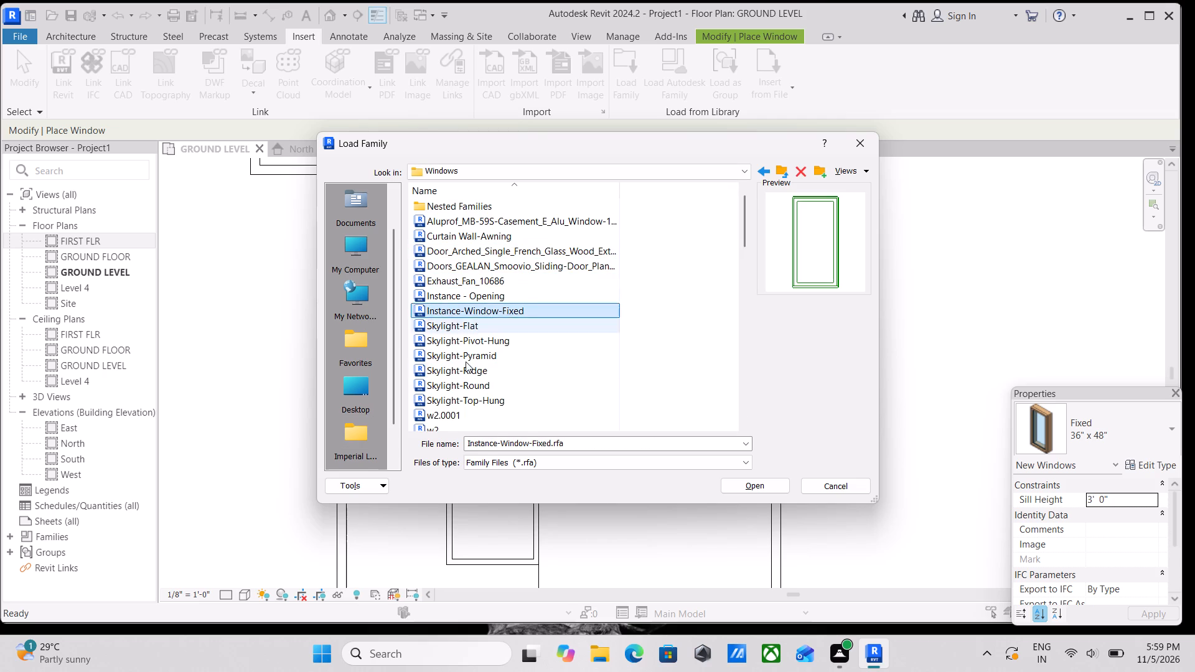
scroll(462, 367, down, 2)
click(456, 343)
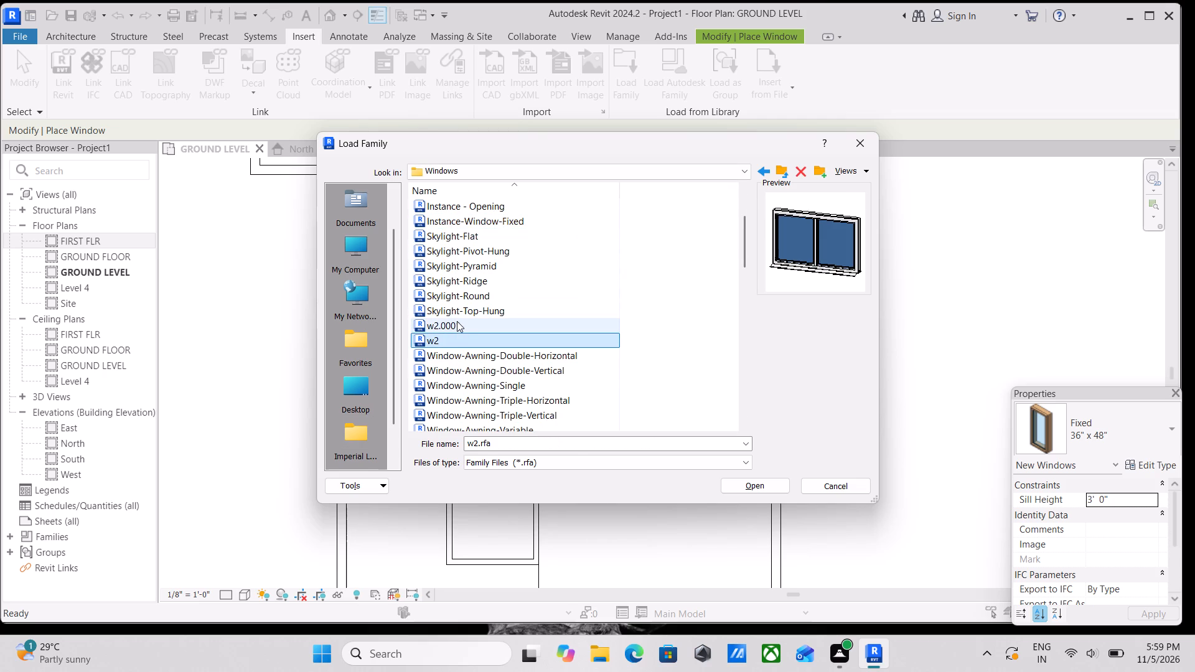
click(457, 321)
click(457, 354)
scroll(462, 352, down, 2)
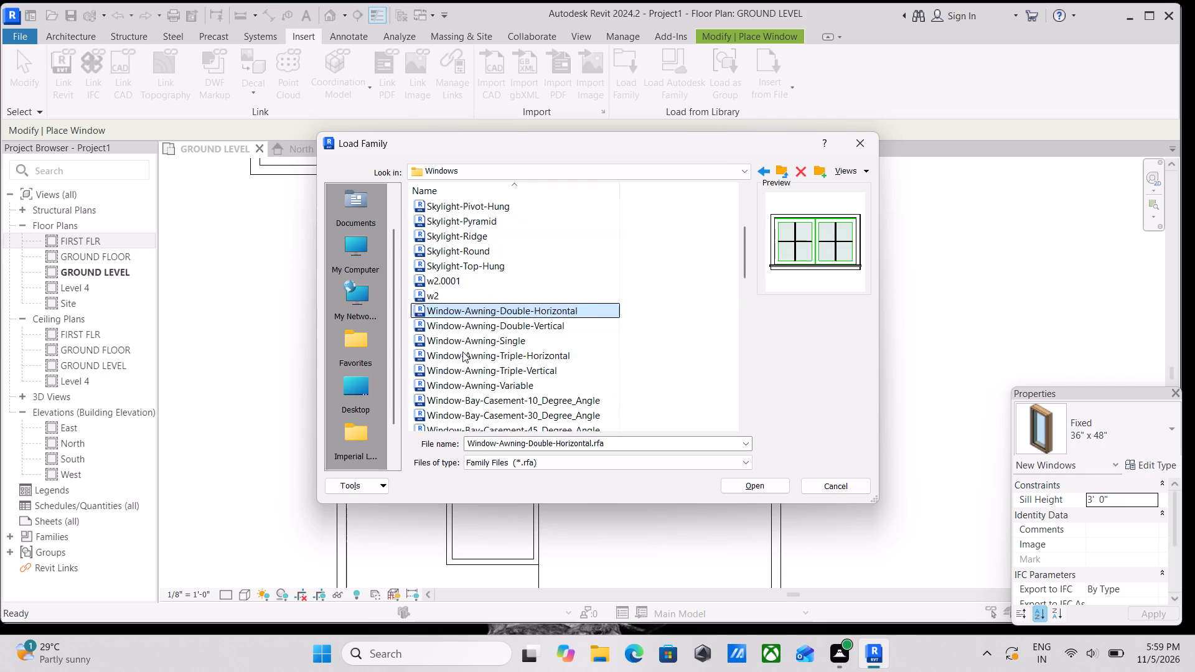
scroll(462, 352, down, 1)
click(462, 352)
scroll(462, 352, down, 4)
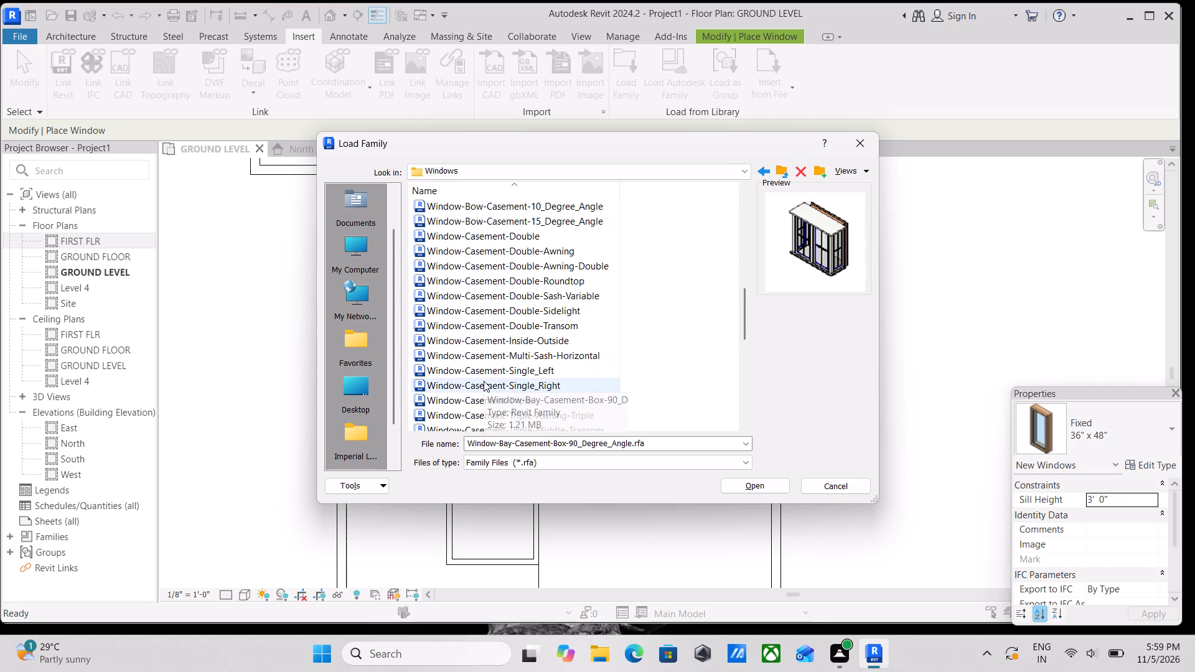
click(500, 380)
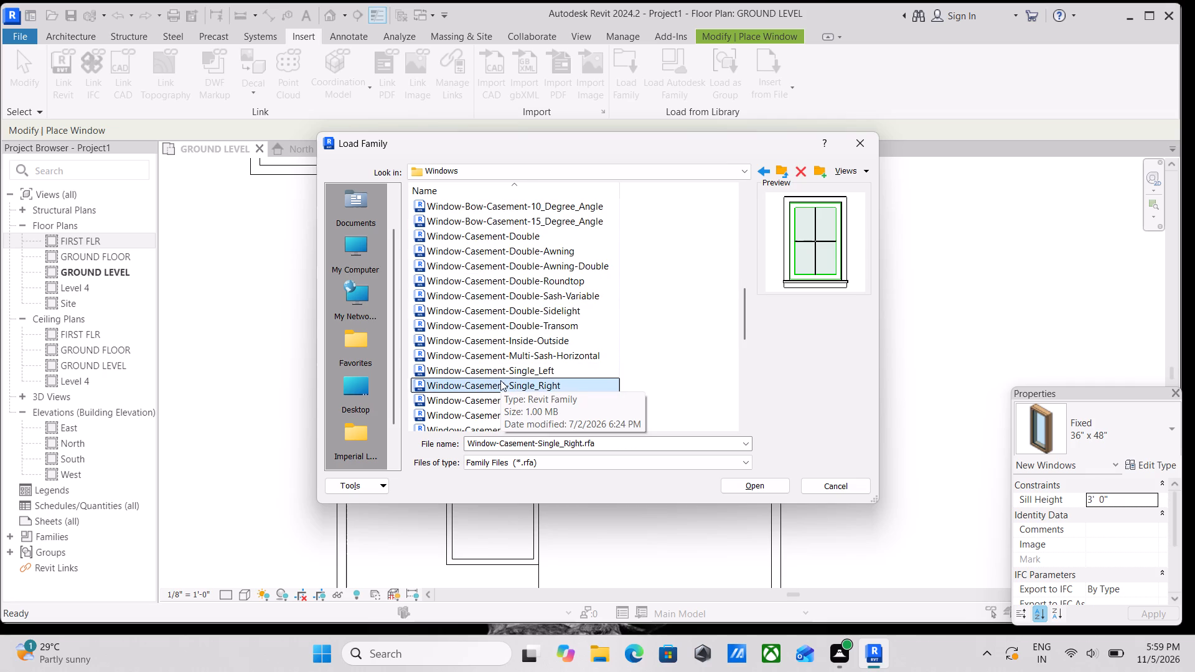
scroll(501, 380, down, 5)
click(462, 310)
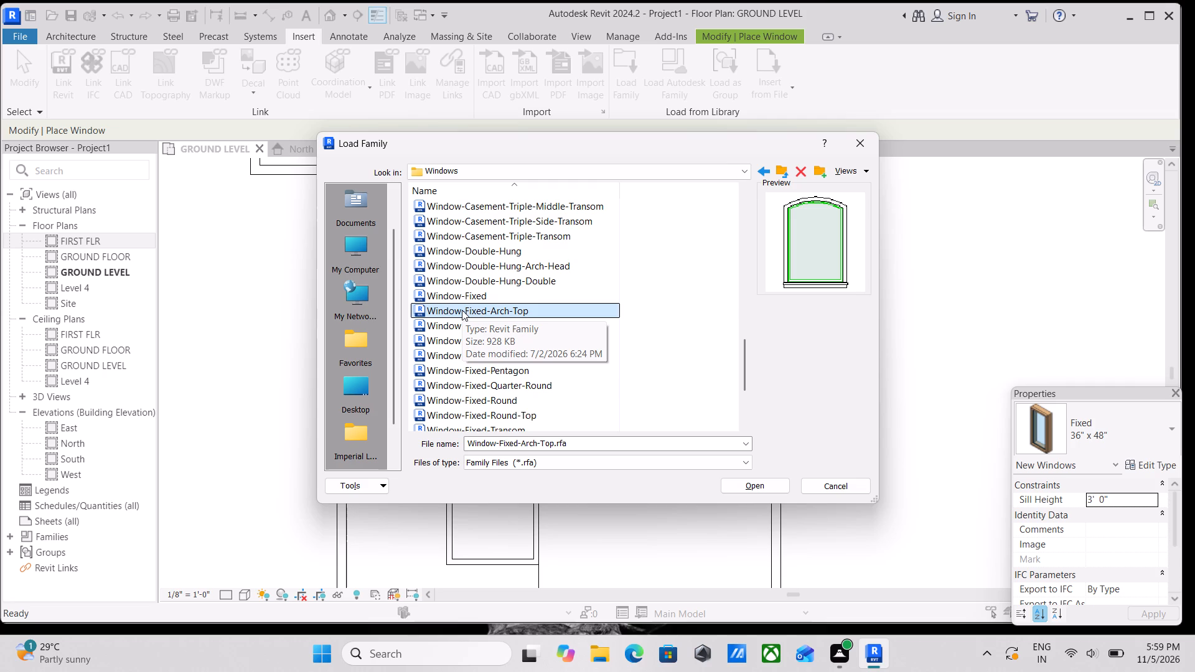
click(439, 323)
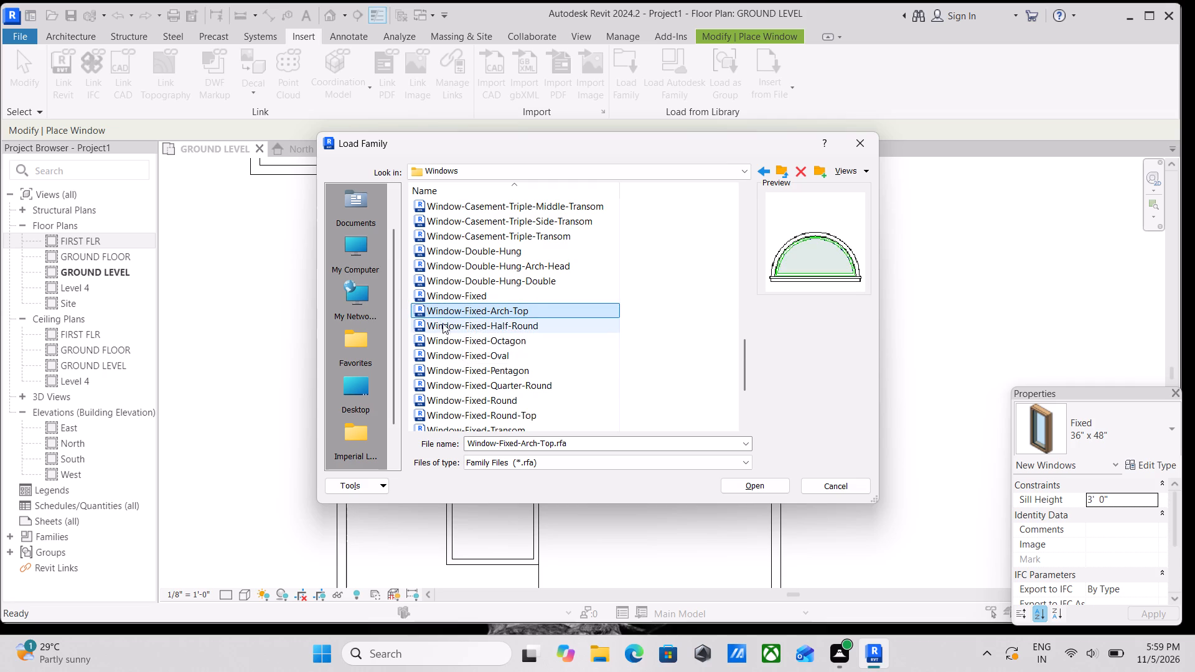
scroll(531, 343, down, 2)
click(490, 349)
click(489, 315)
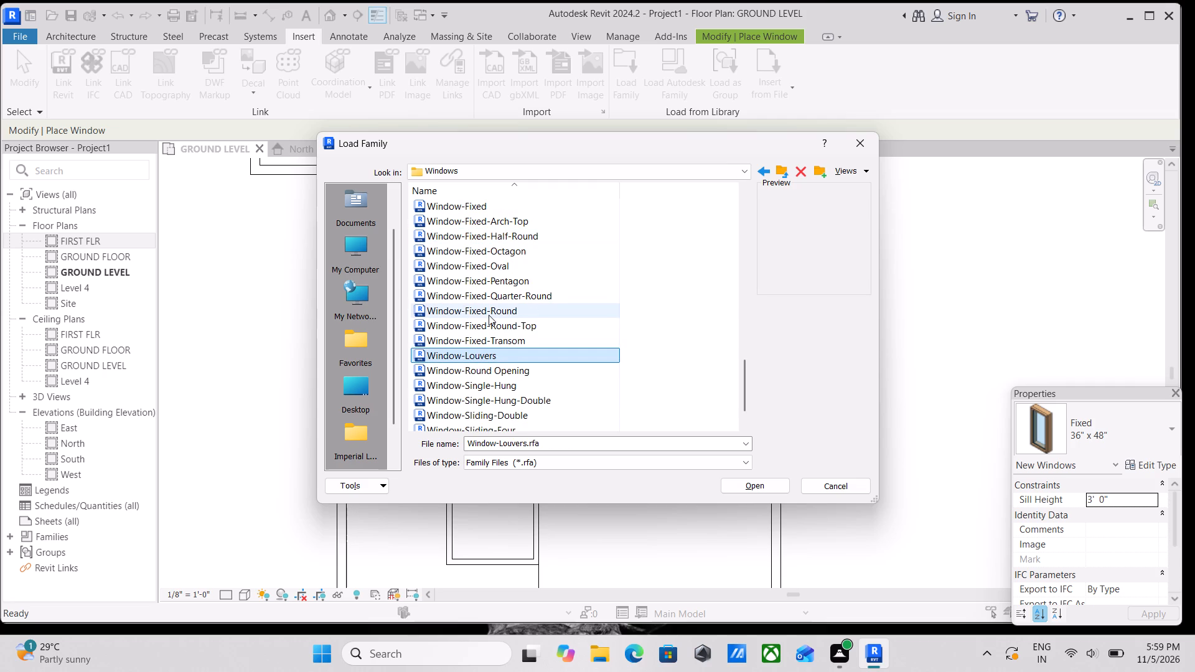
Examine the window family previews back up the Windows folder, comparing arch-top, triple transom, double roundtop, bow and bay casement windows and skylights.
scroll(479, 311, up, 2)
click(479, 311)
scroll(478, 323, up, 2)
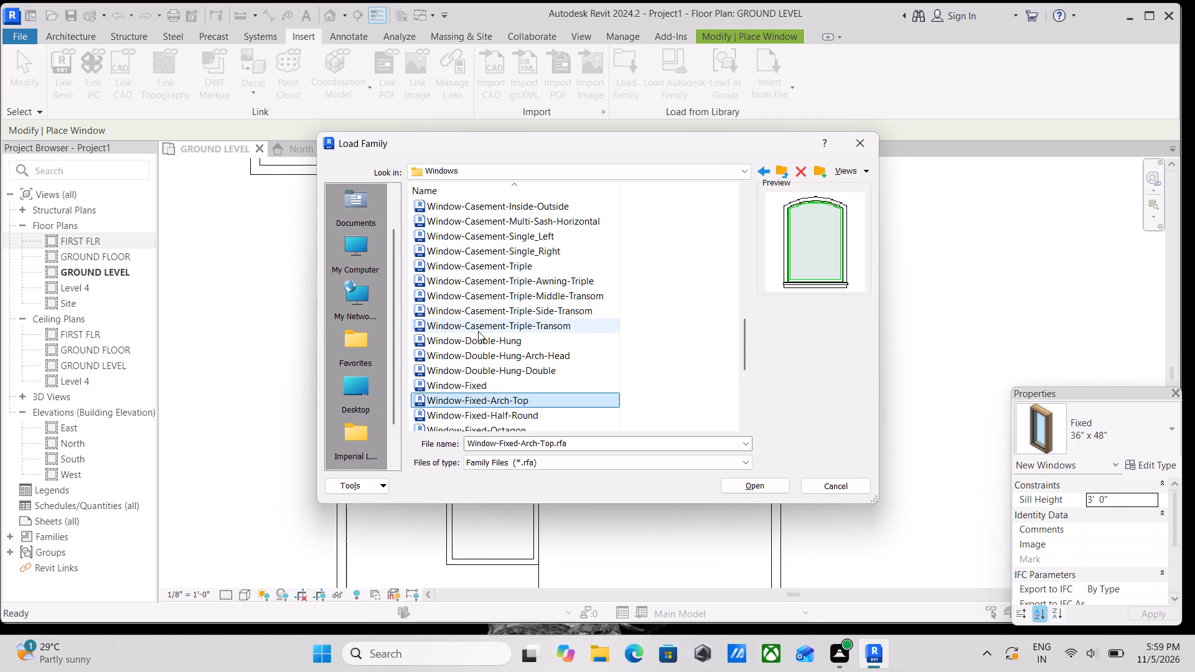
click(480, 330)
scroll(480, 330, up, 5)
click(480, 330)
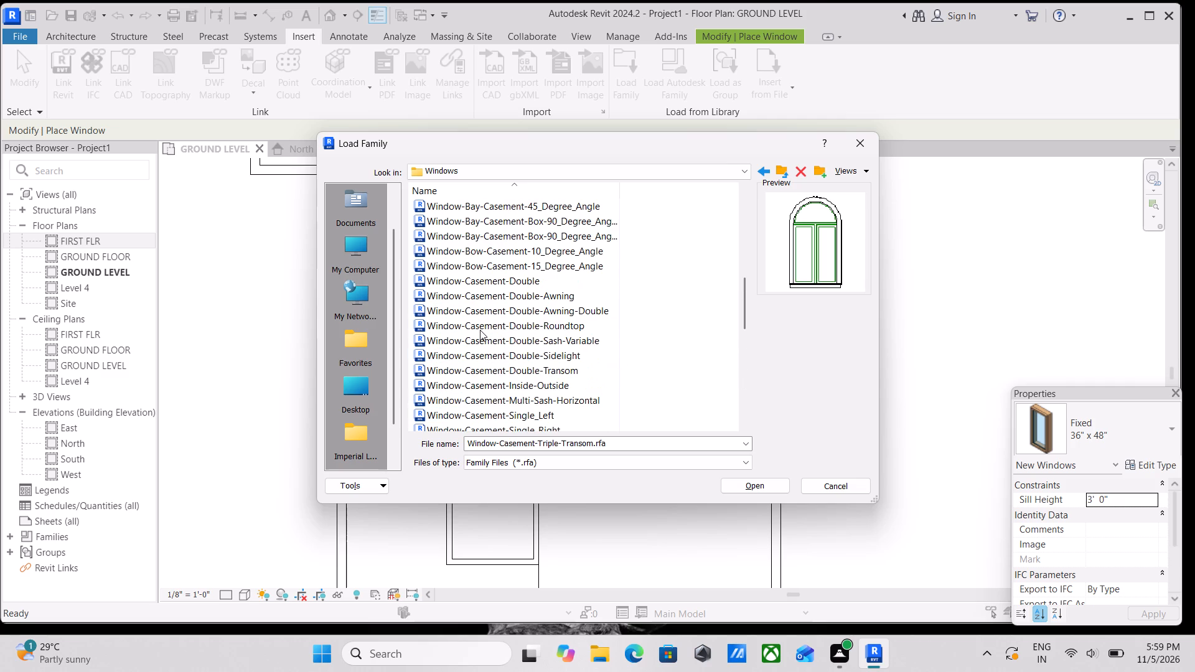
scroll(480, 330, up, 3)
click(481, 347)
scroll(481, 347, up, 3)
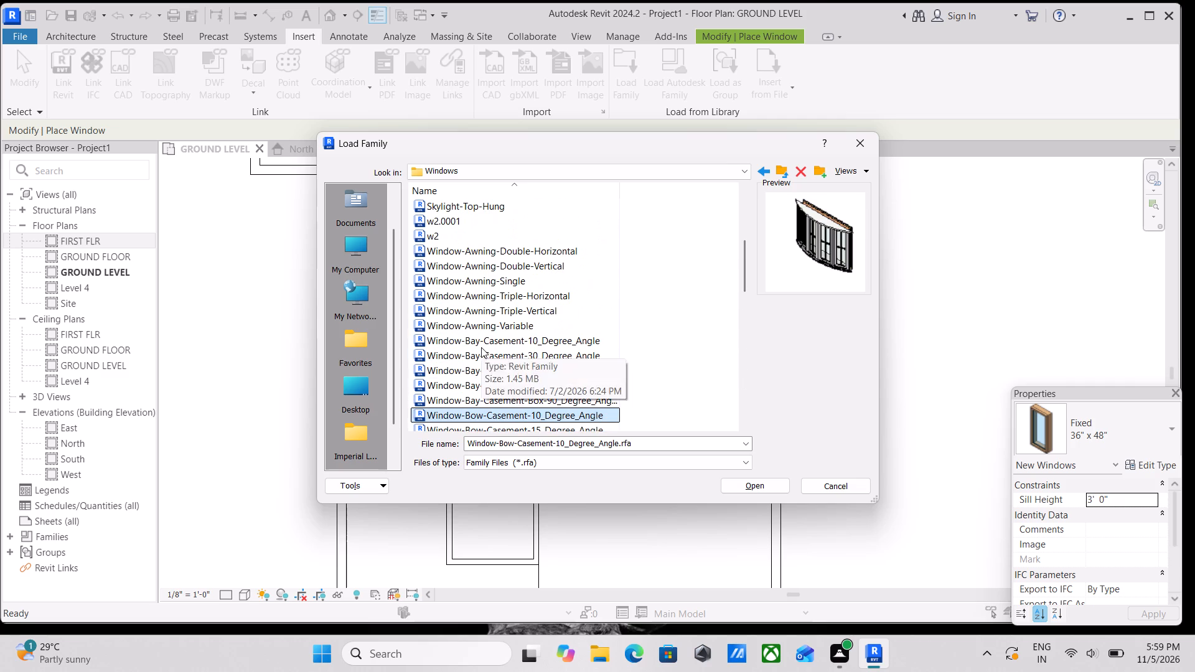
click(481, 347)
scroll(481, 347, up, 5)
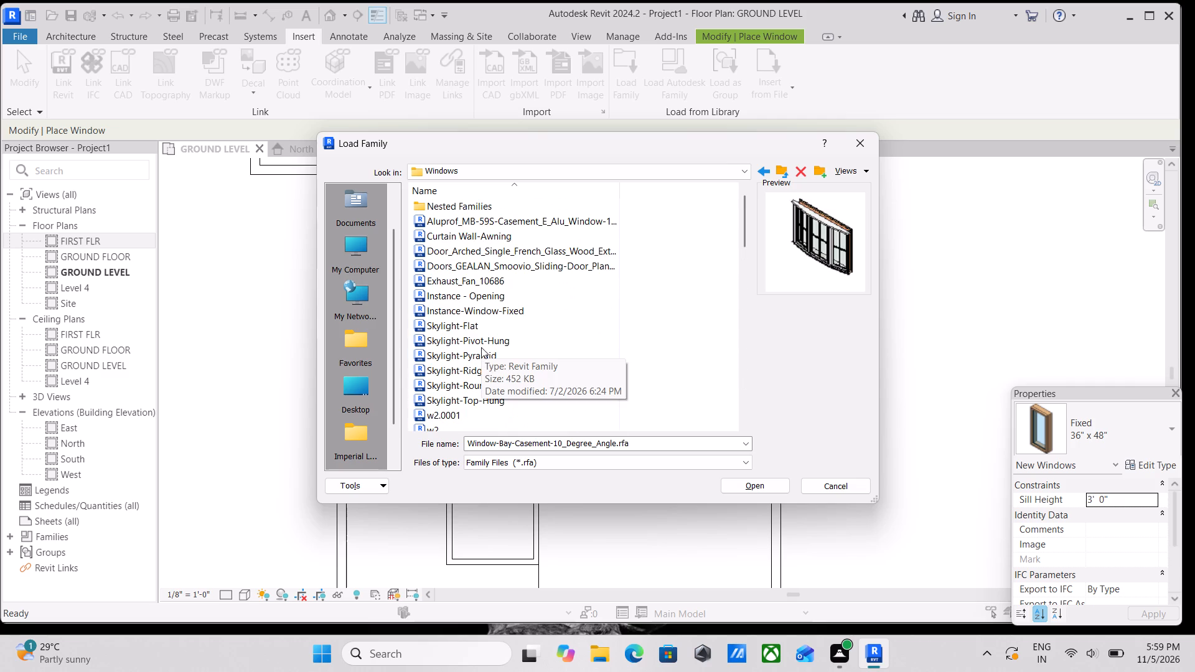
click(483, 320)
click(473, 350)
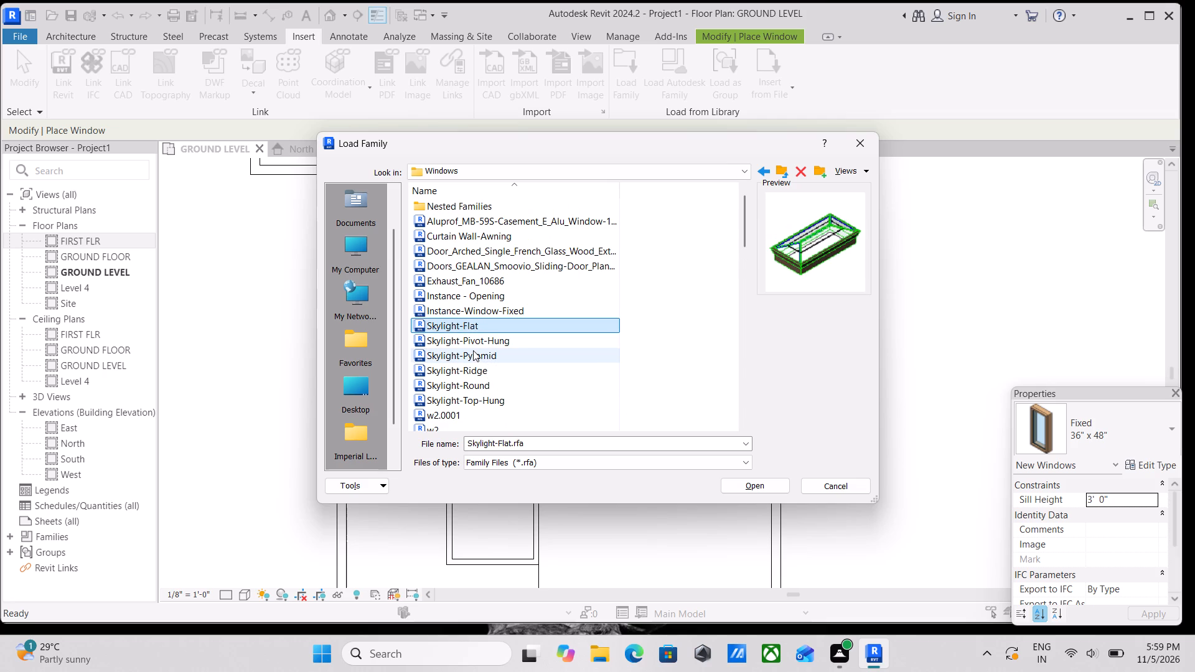
scroll(459, 289, up, 3)
Load the w2 window family from the Windows folder.
scroll(459, 289, down, 2)
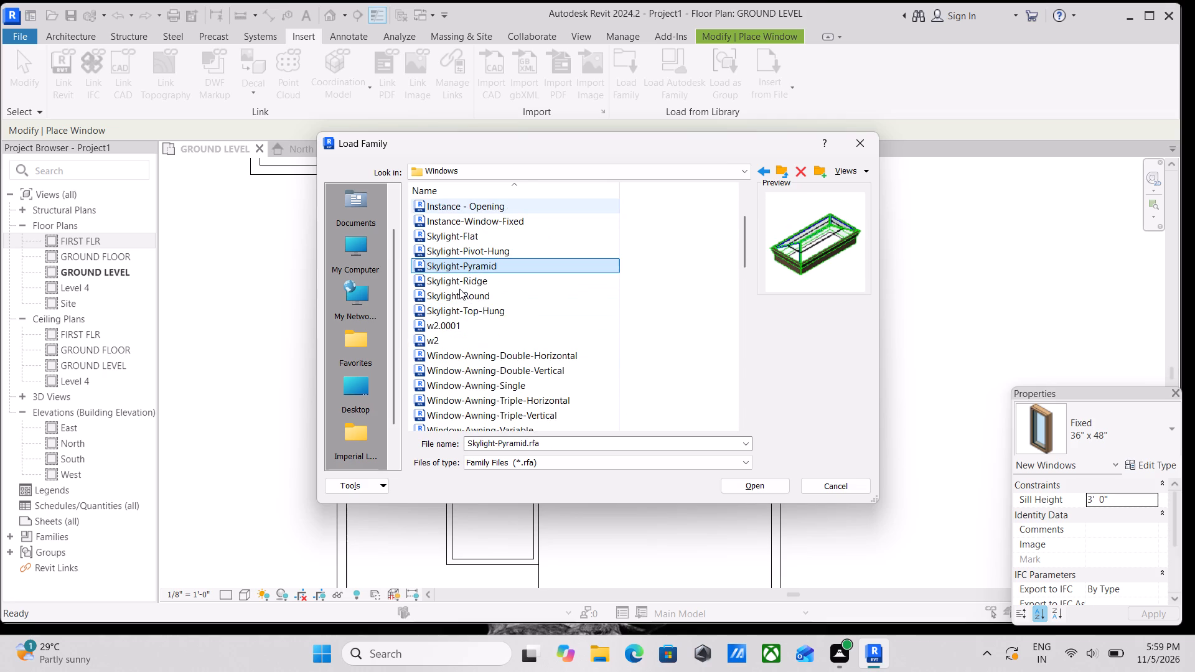
scroll(459, 311, down, 1)
click(445, 291)
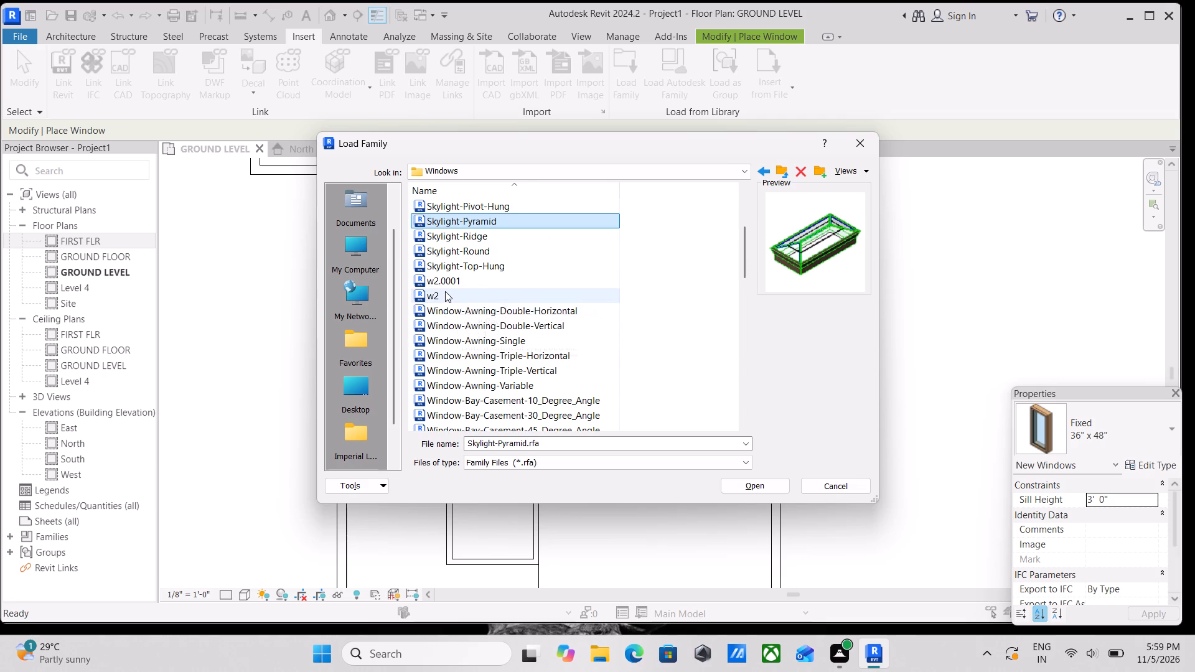
click(757, 484)
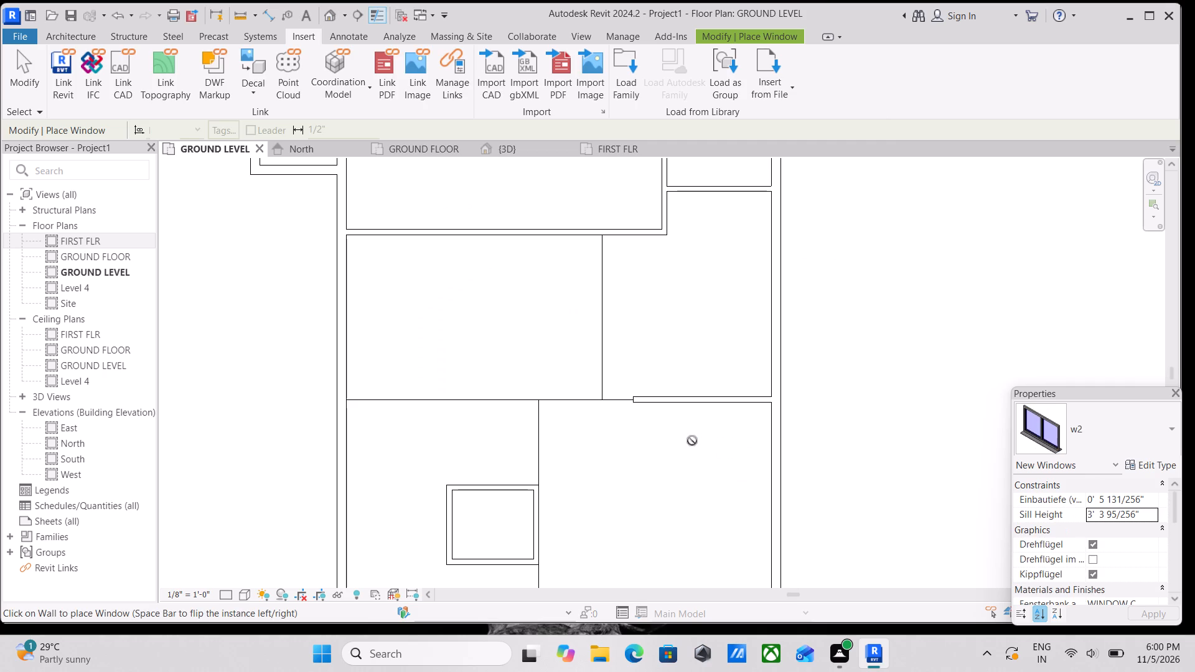
Place two w2 windows in the east wall, about 6' 6" below the southeast room's north partition and about 7' 6" above it.
text(WN)
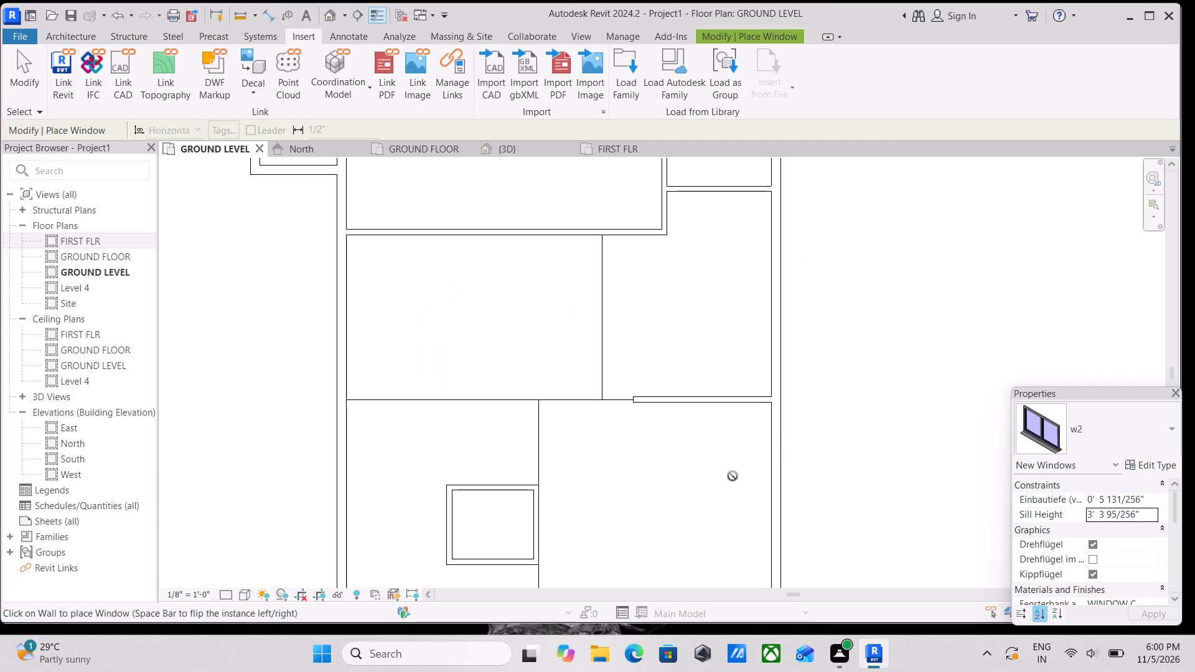
scroll(778, 478, down, 3)
middle_drag(774, 464, 765, 443)
click(774, 459)
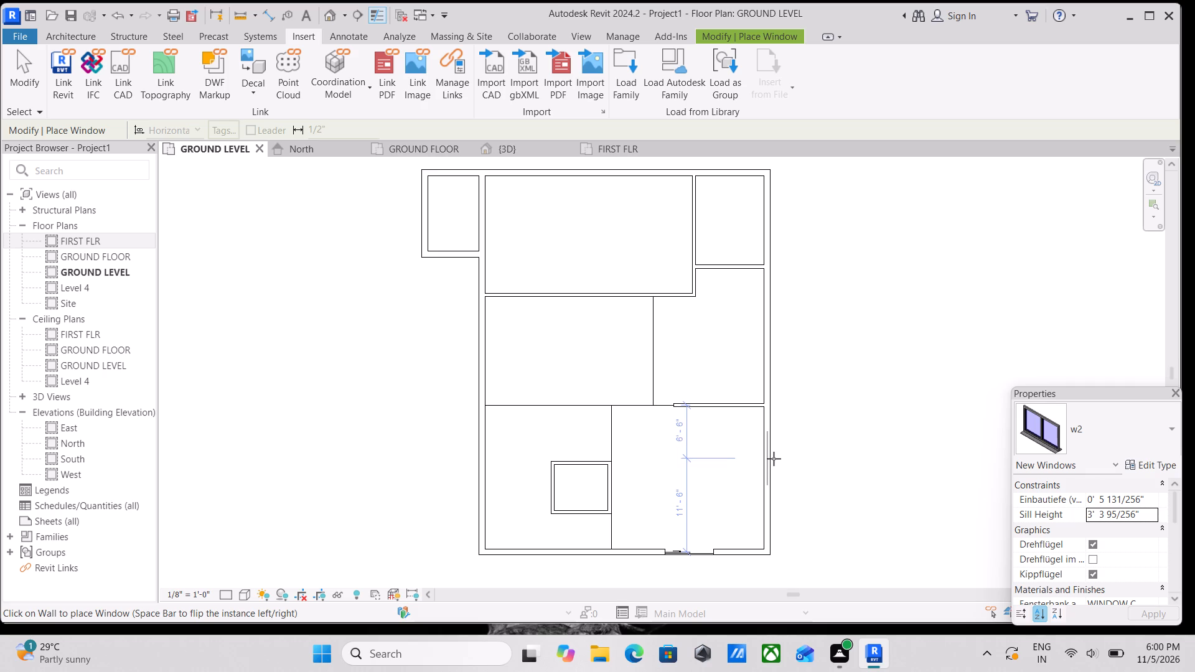
click(769, 344)
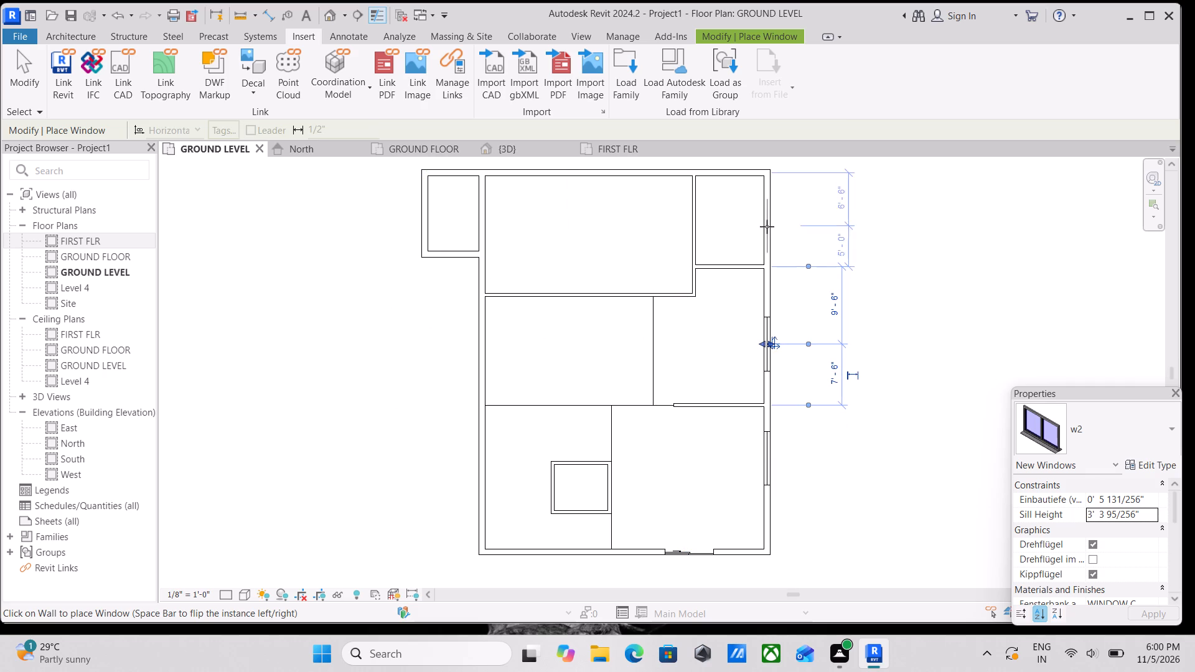
Place a w2 window in the southwest room's west exterior wall, centred about 9' 0" from the room's north partition, and finish placing windows.
click(486, 485)
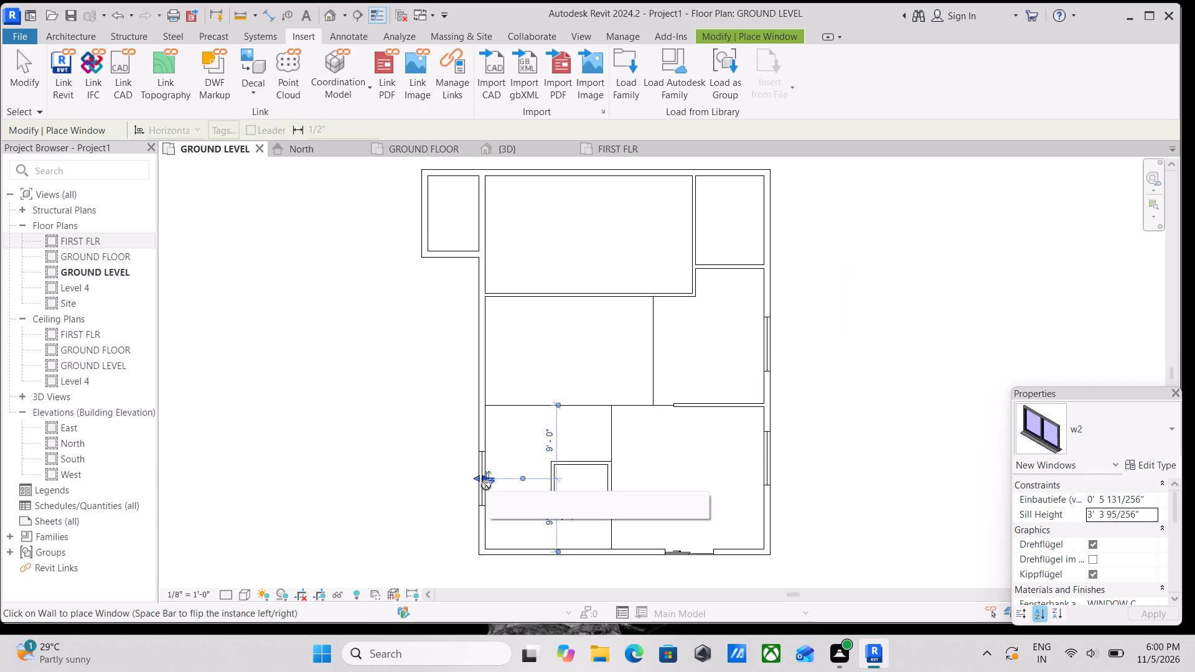
key(Escape)
key(Escape)
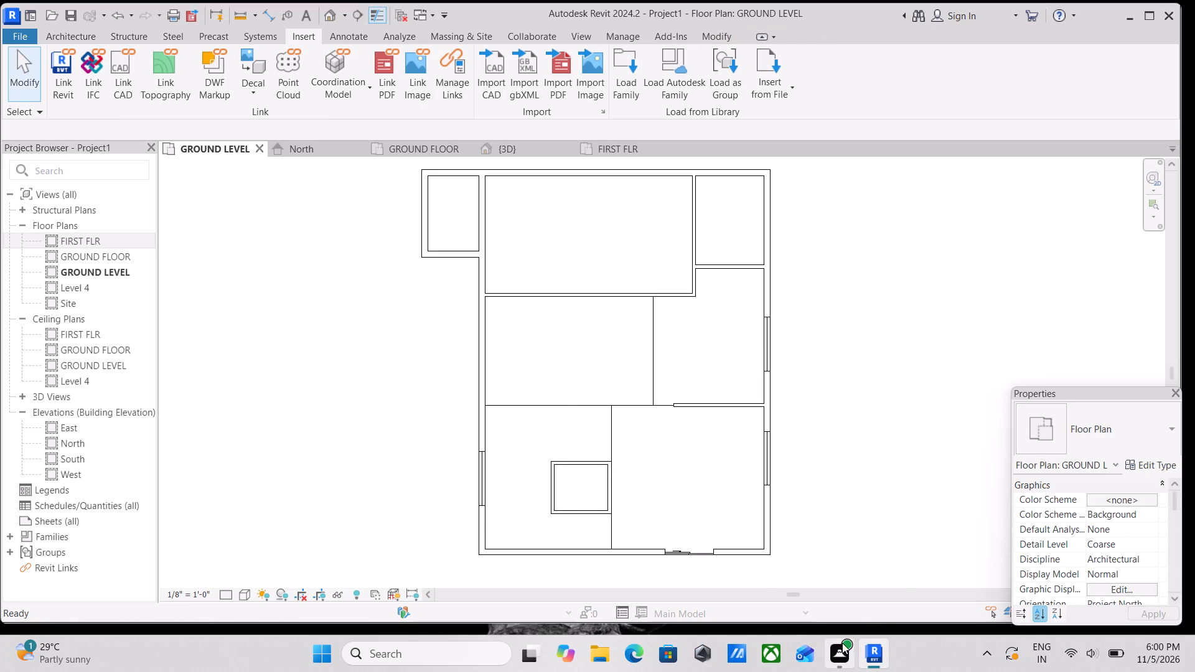
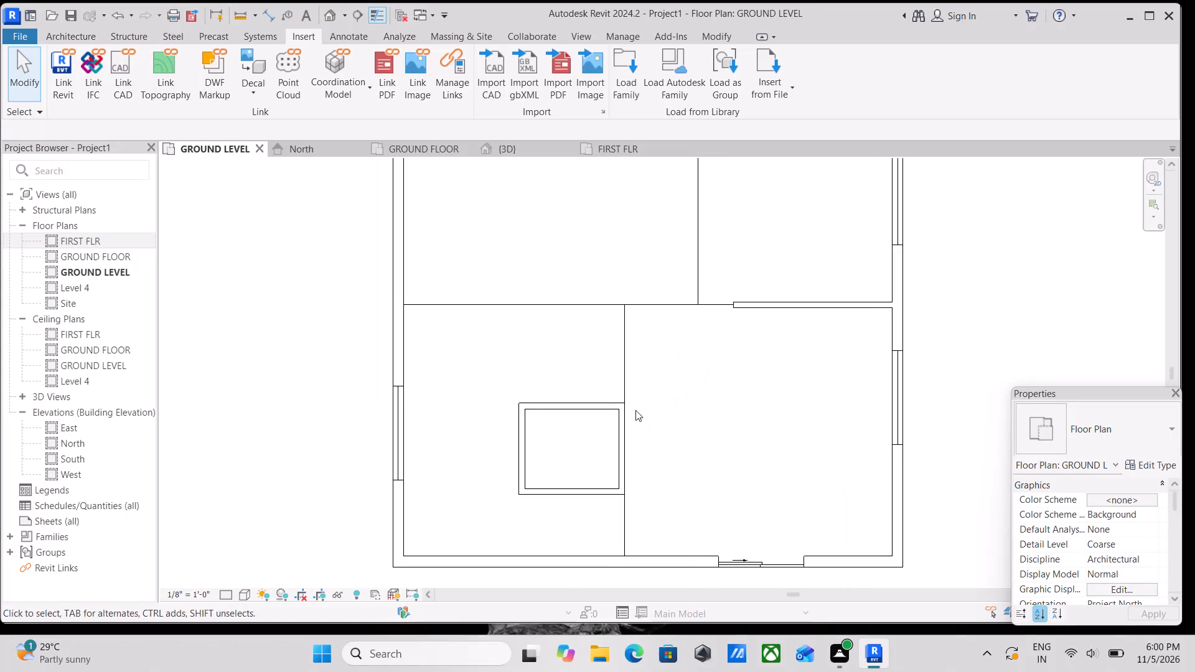
Start placing a door and look through the Windows folder for a family to load.
scroll(634, 411, down, 1)
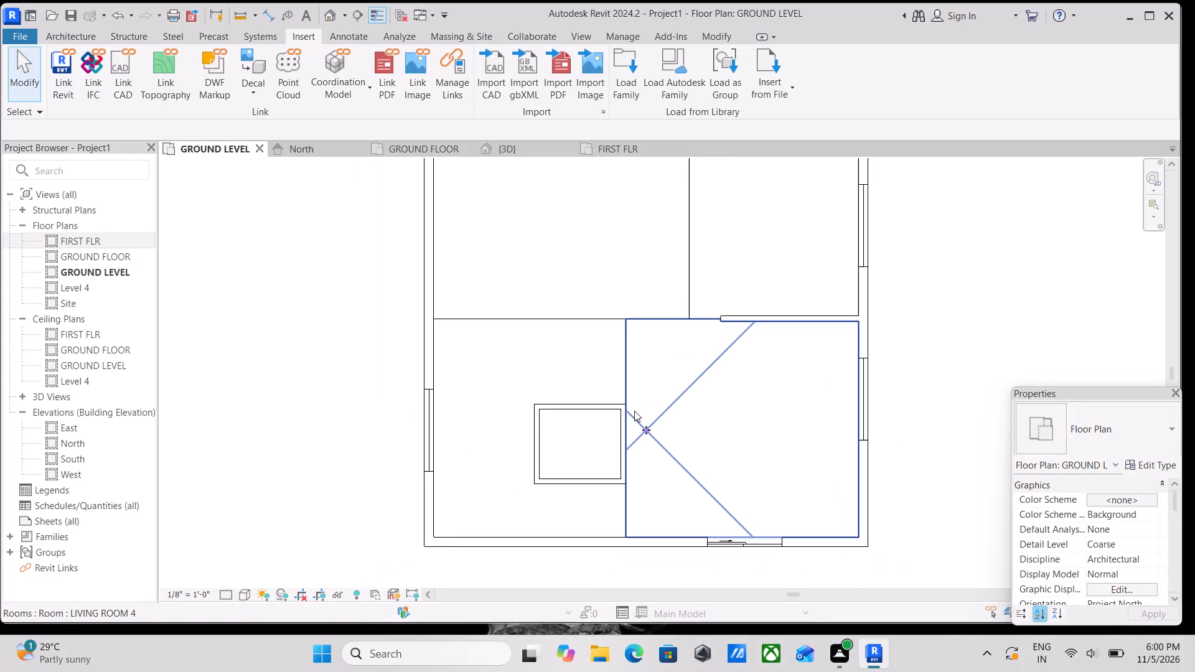
scroll(634, 411, down, 1)
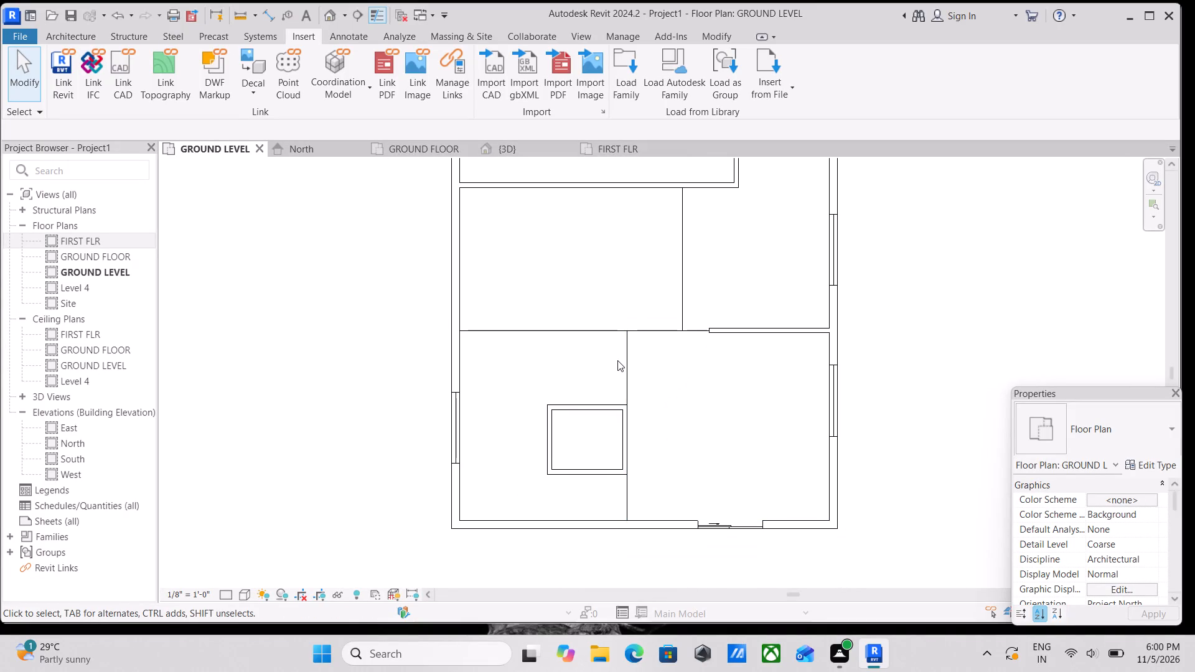
key(Escape)
text(DR)
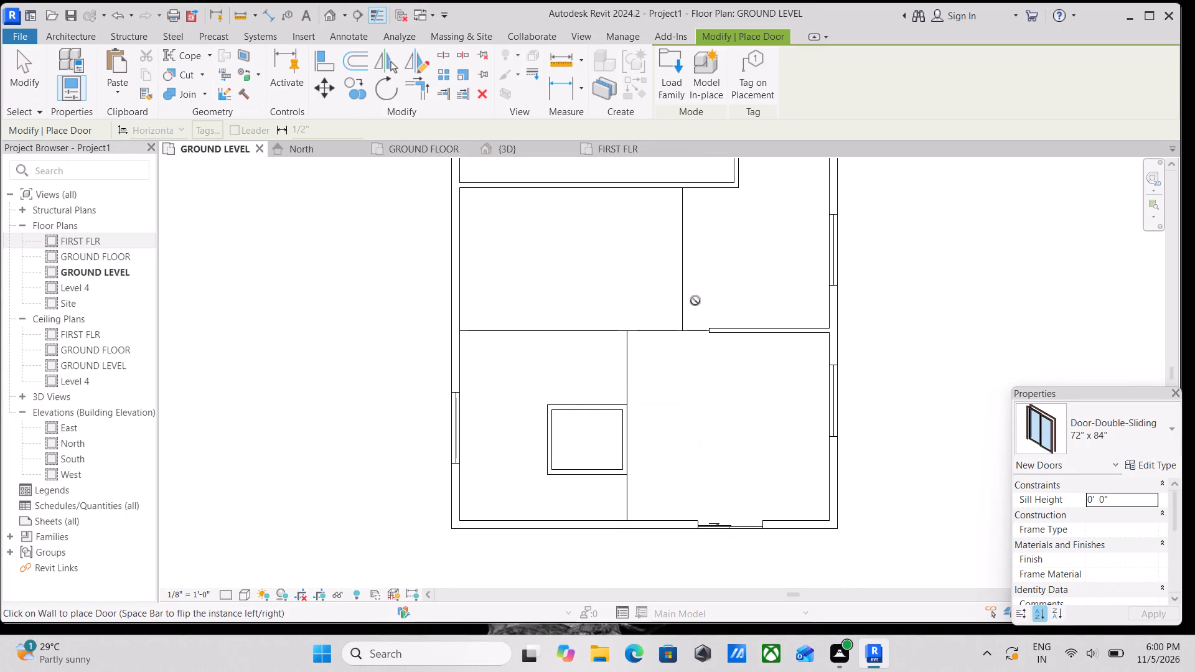
click(681, 75)
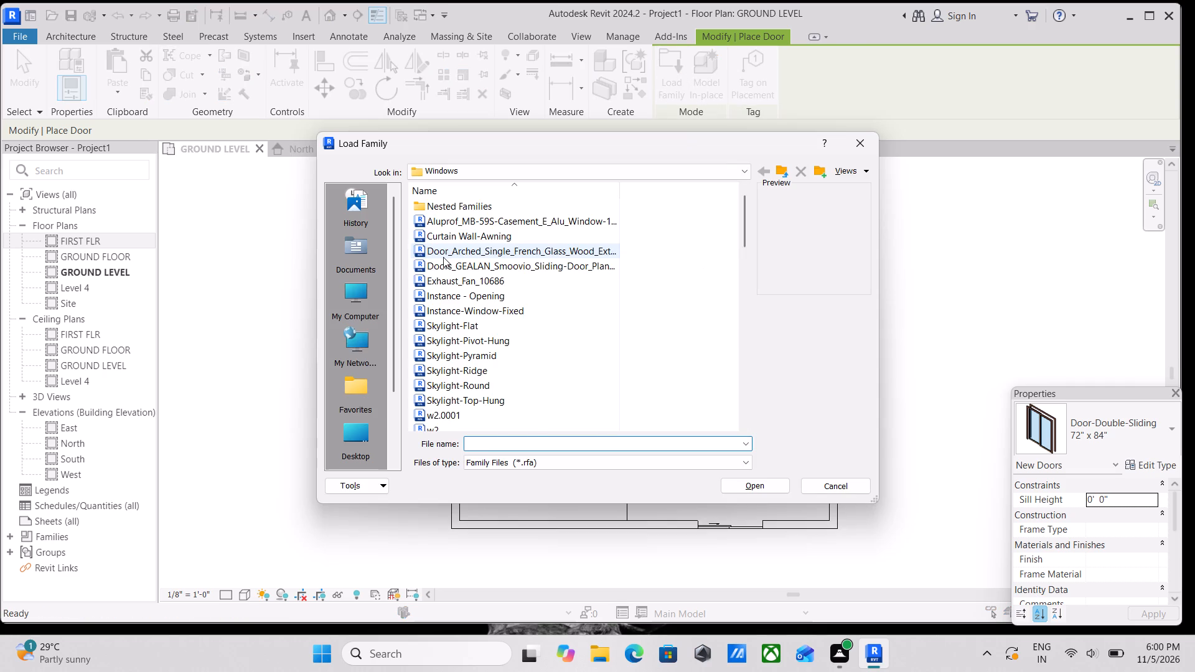
scroll(443, 257, down, 3)
scroll(451, 292, up, 5)
scroll(459, 310, down, 4)
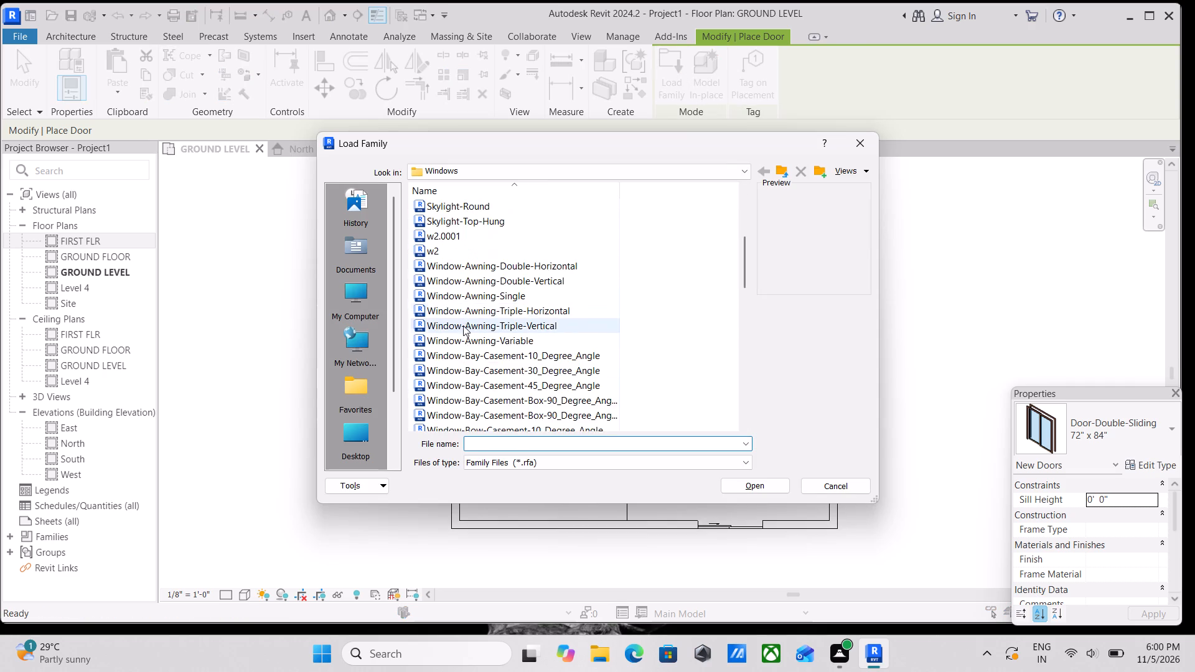
scroll(467, 336, down, 18)
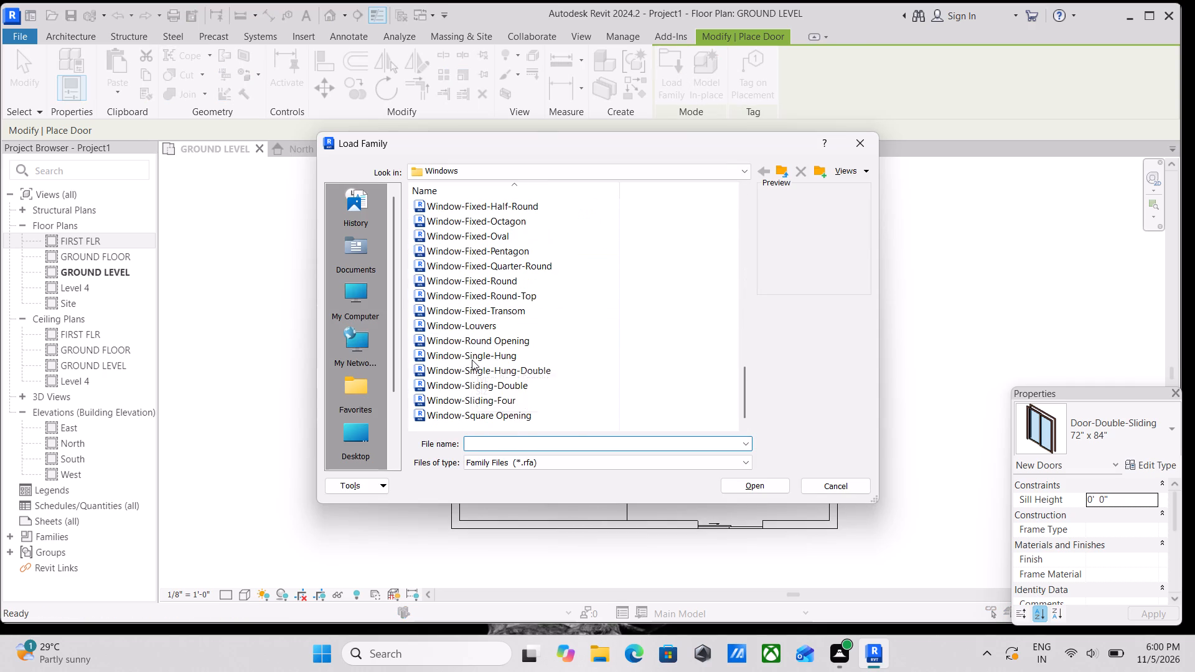
scroll(441, 286, up, 8)
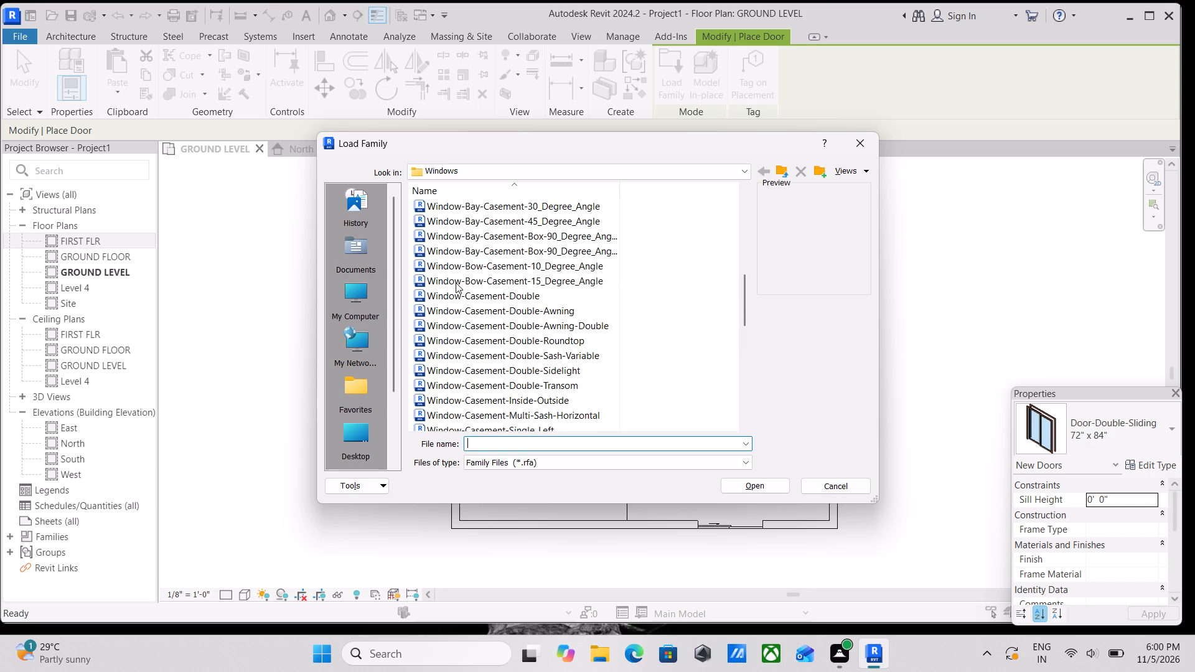
scroll(456, 282, up, 14)
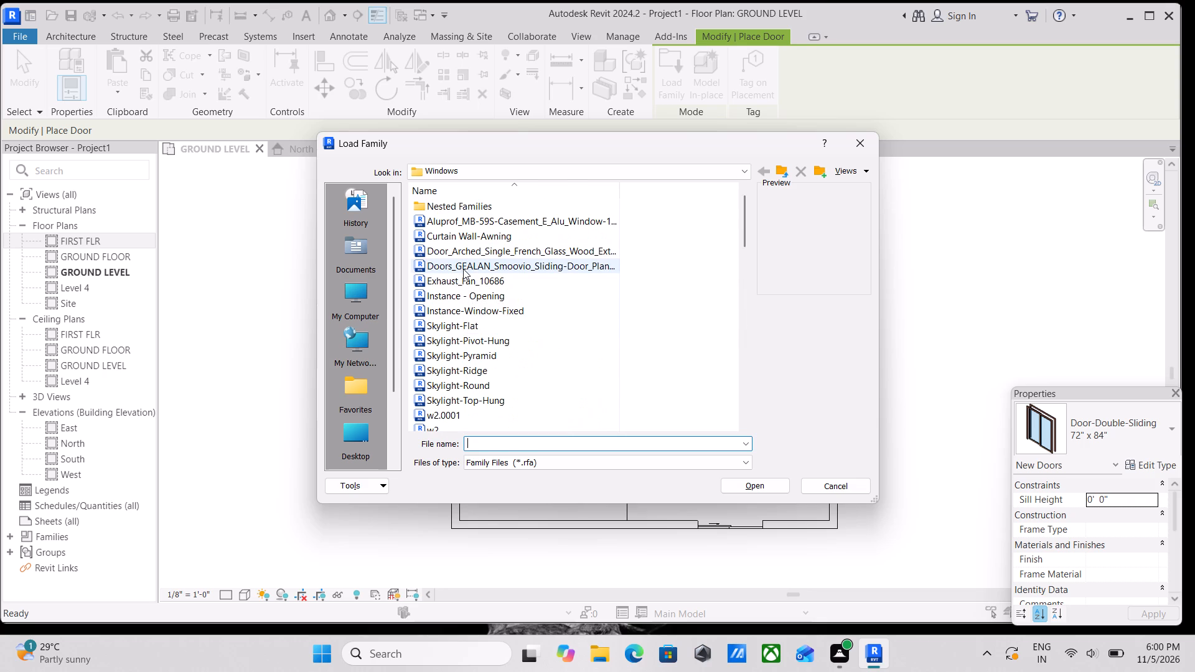
scroll(478, 245, down, 2)
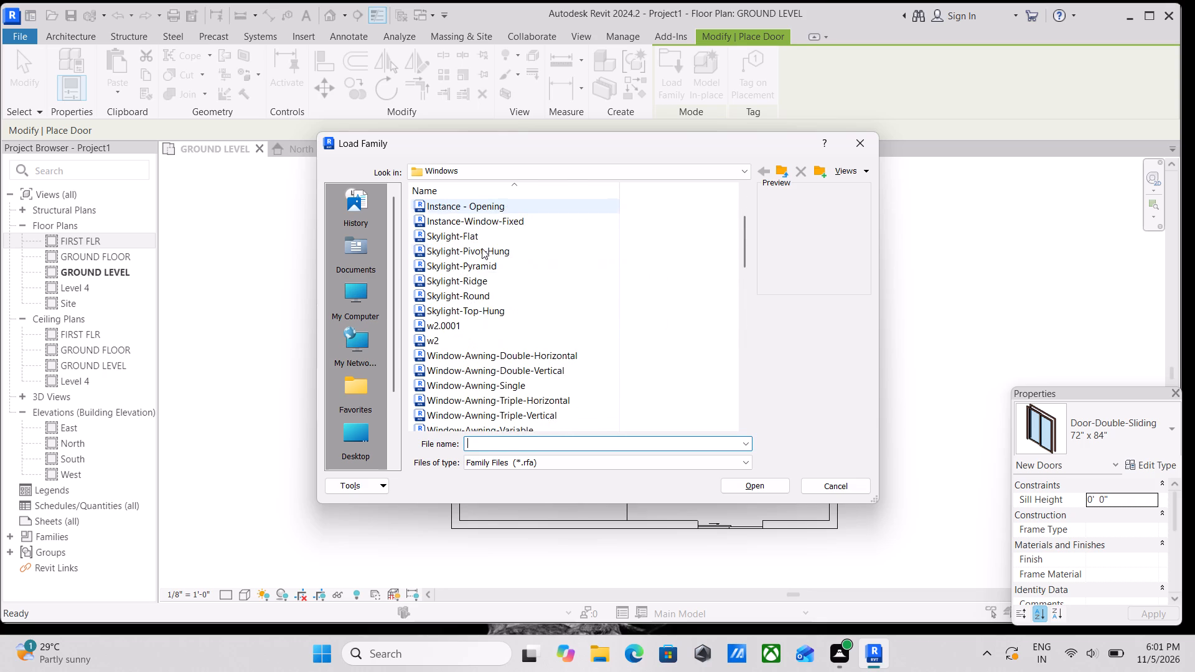
scroll(487, 261, down, 10)
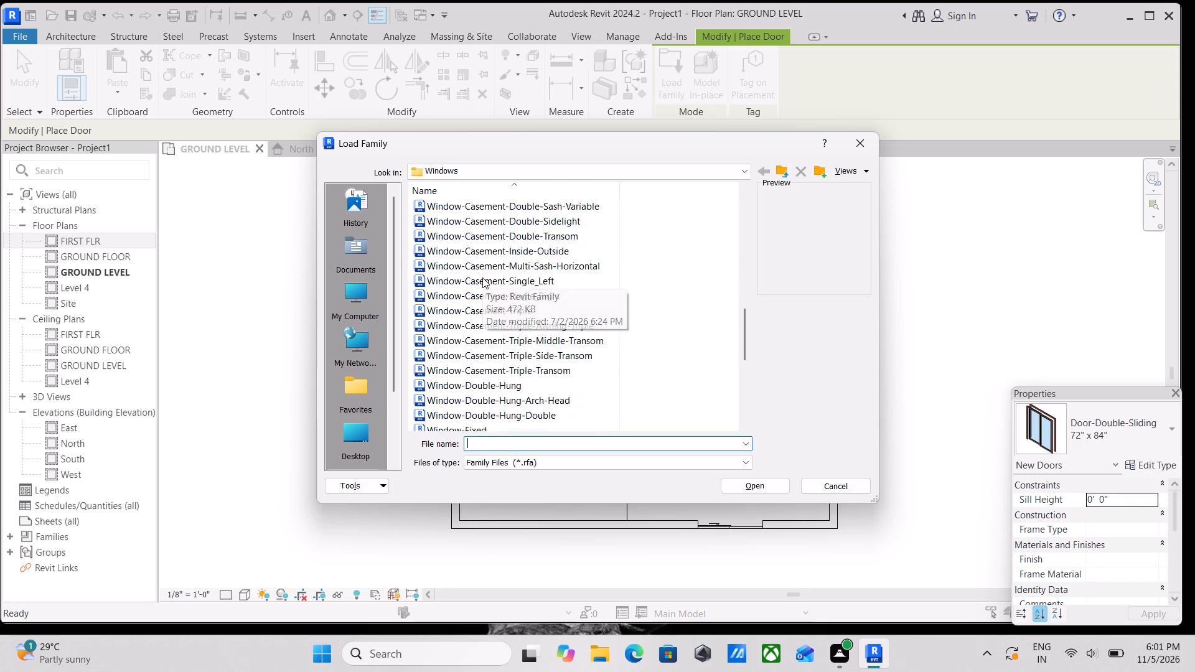
scroll(505, 270, down, 2)
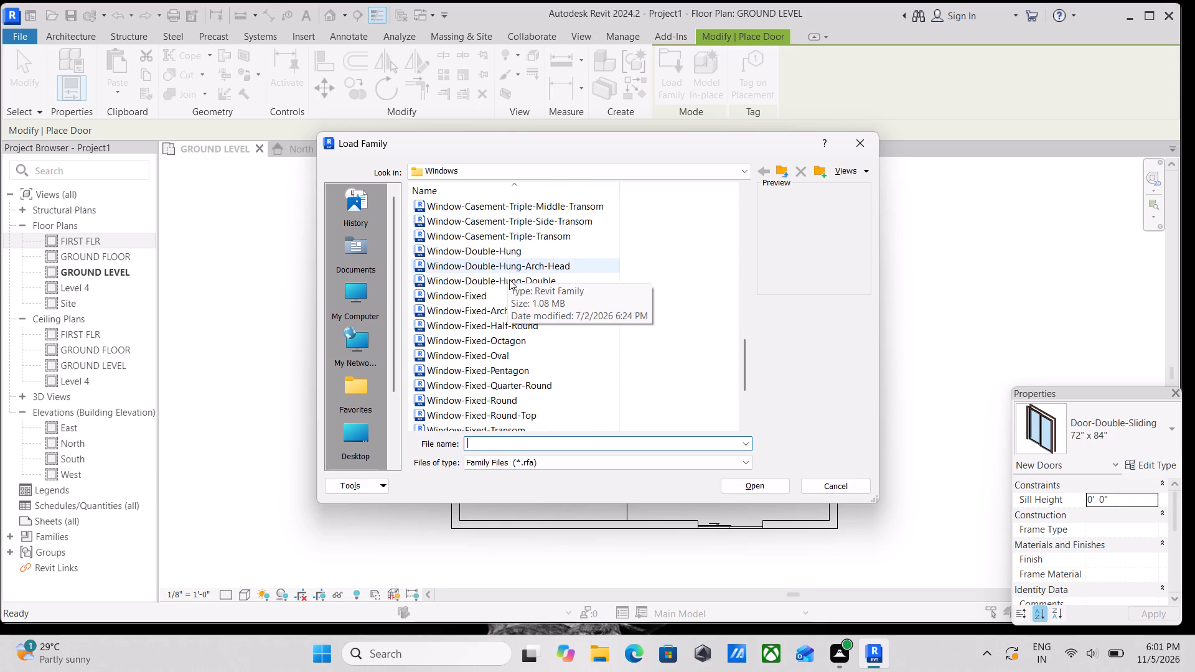
scroll(509, 281, down, 2)
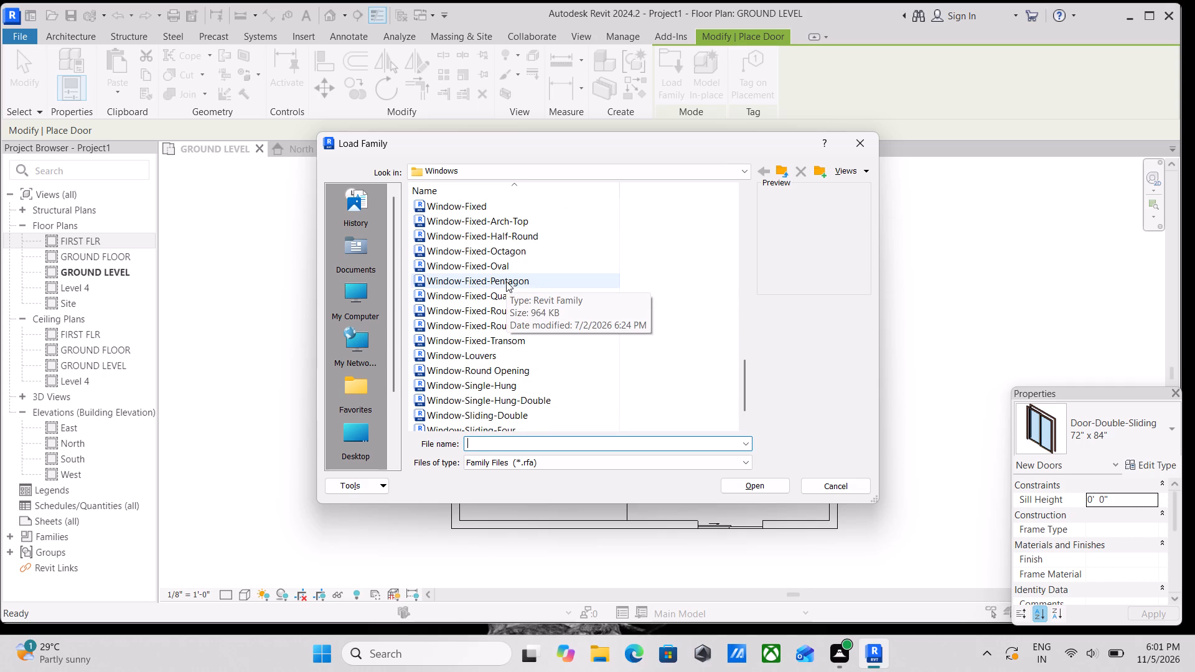
scroll(511, 274, down, 1)
scroll(460, 333, down, 2)
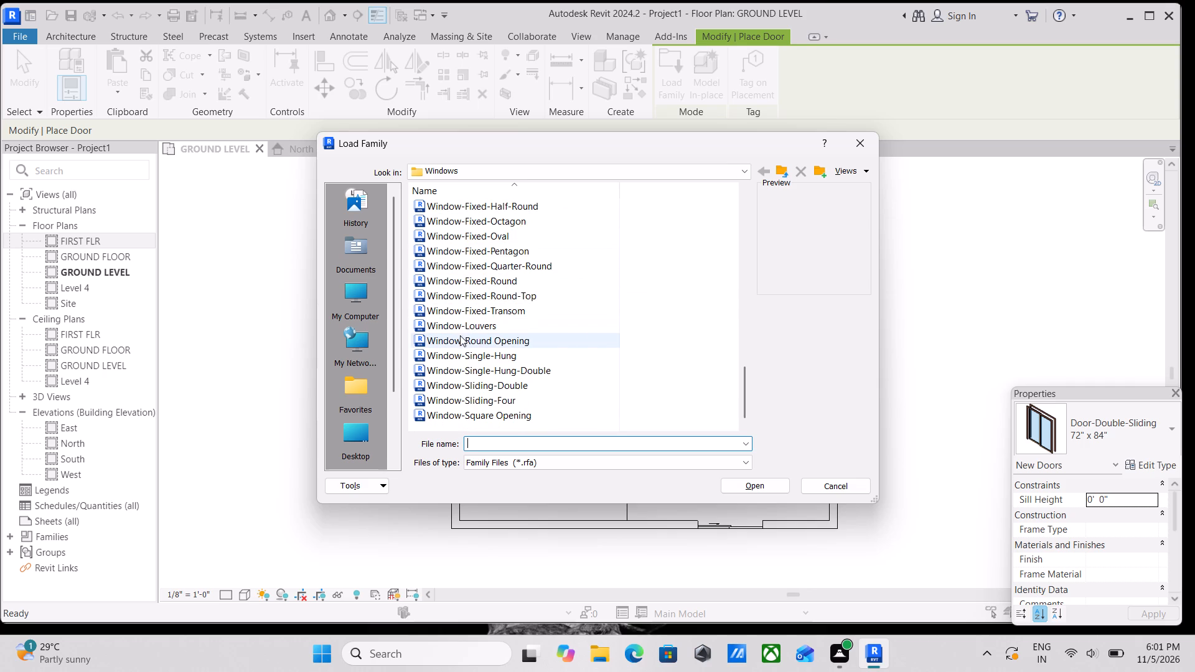
scroll(458, 348, up, 11)
Examine the family previews in the Windows folder, comparing bay casement, double casement variants, double horizontal awning, w2.0001 and round skylight.
click(470, 309)
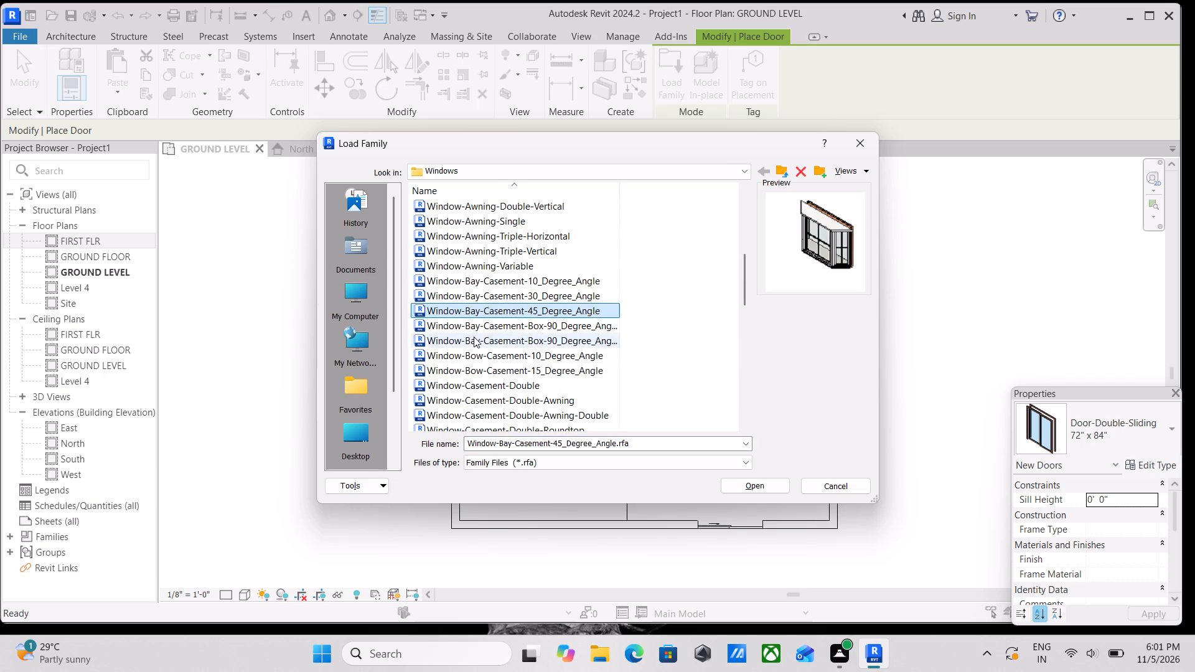
scroll(474, 337, down, 2)
click(474, 335)
click(483, 318)
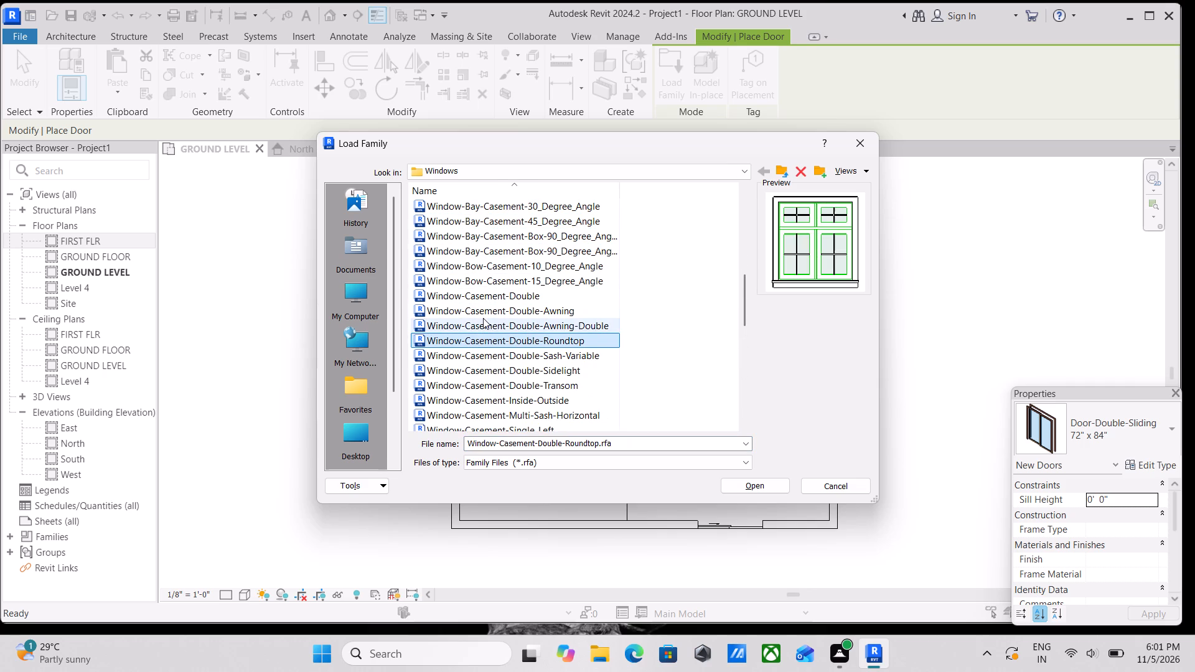
scroll(492, 305, down, 5)
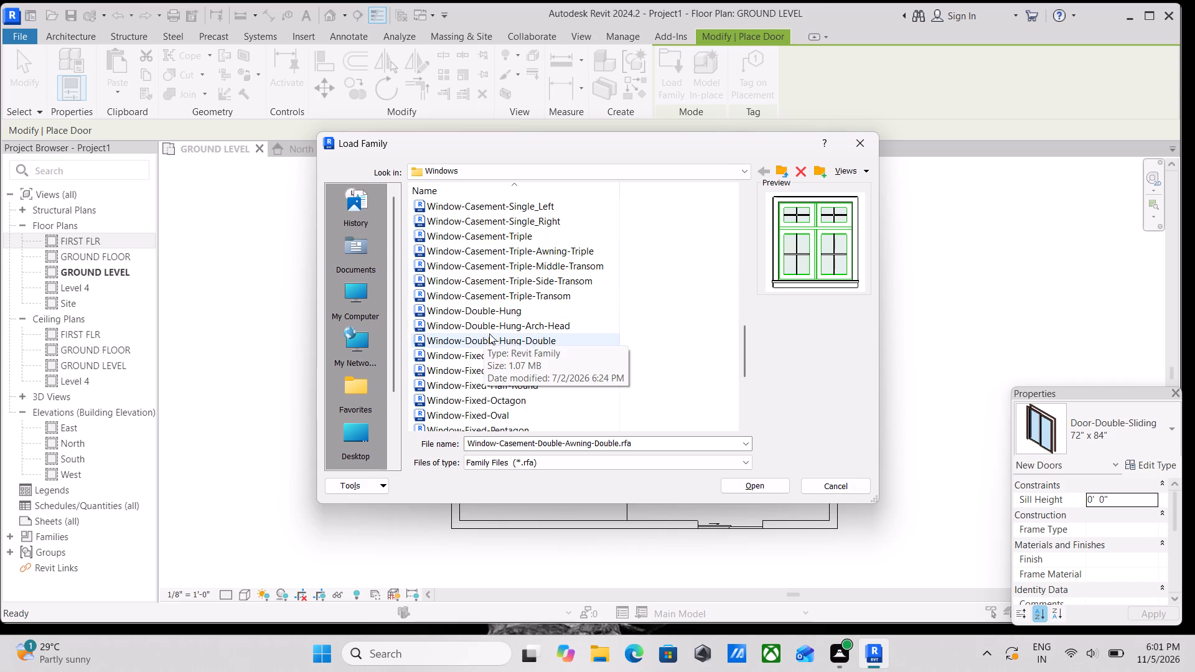
scroll(489, 334, down, 3)
scroll(489, 334, up, 6)
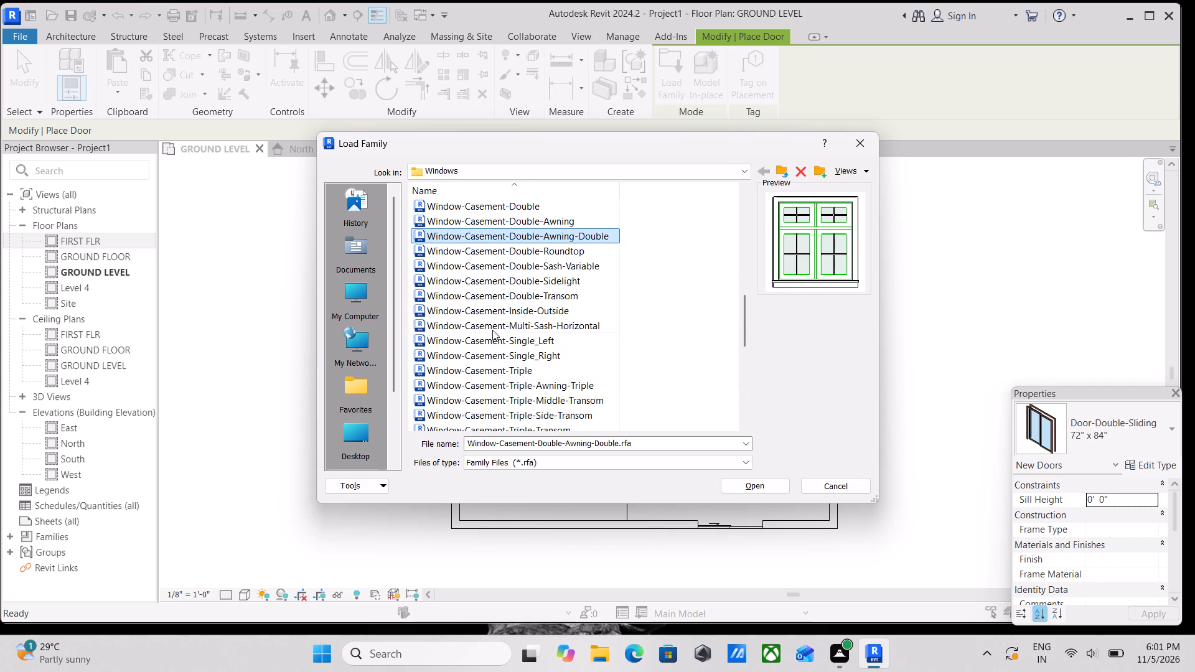
click(494, 327)
scroll(497, 315, up, 3)
click(497, 315)
click(454, 335)
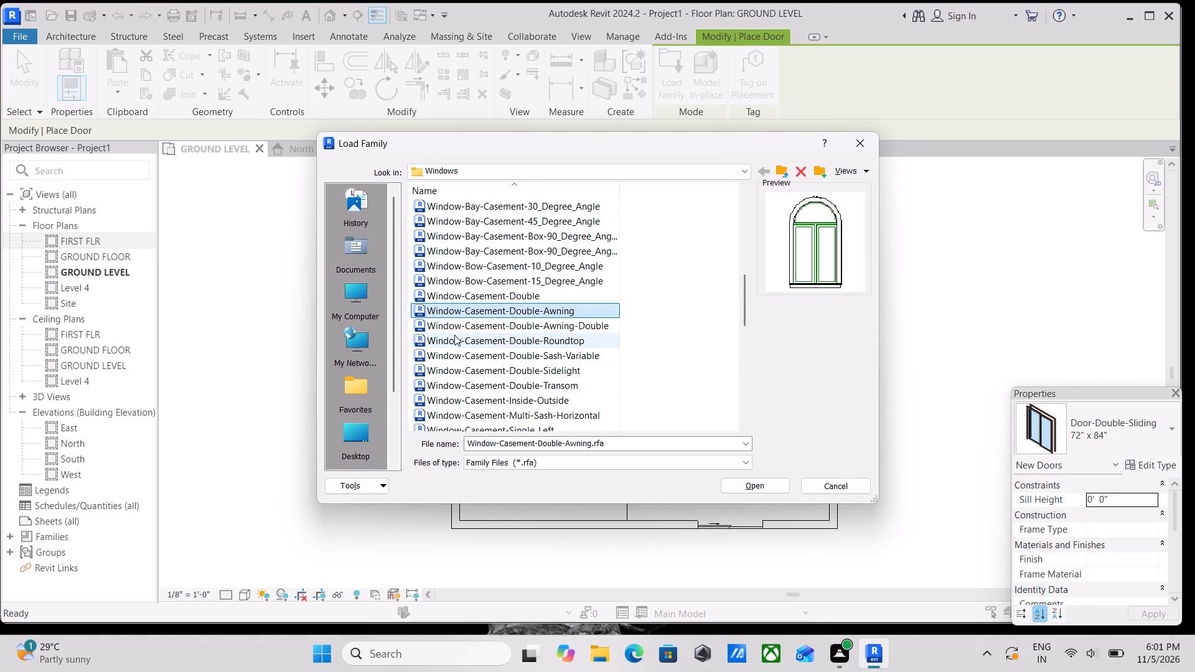
click(461, 366)
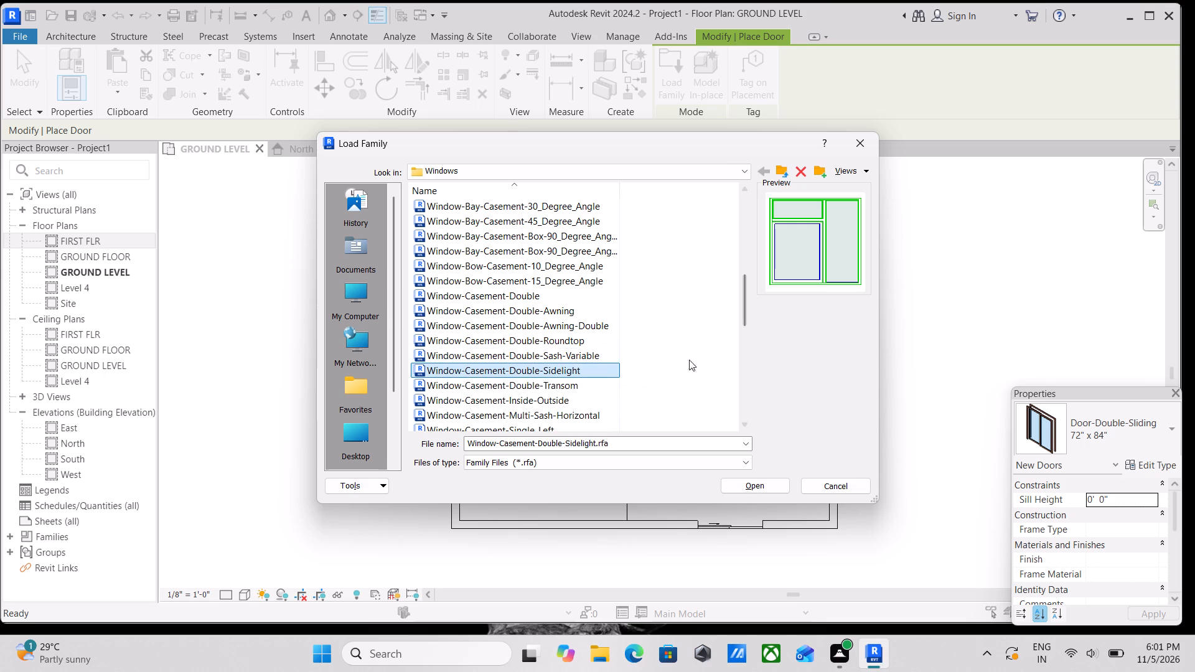
click(484, 355)
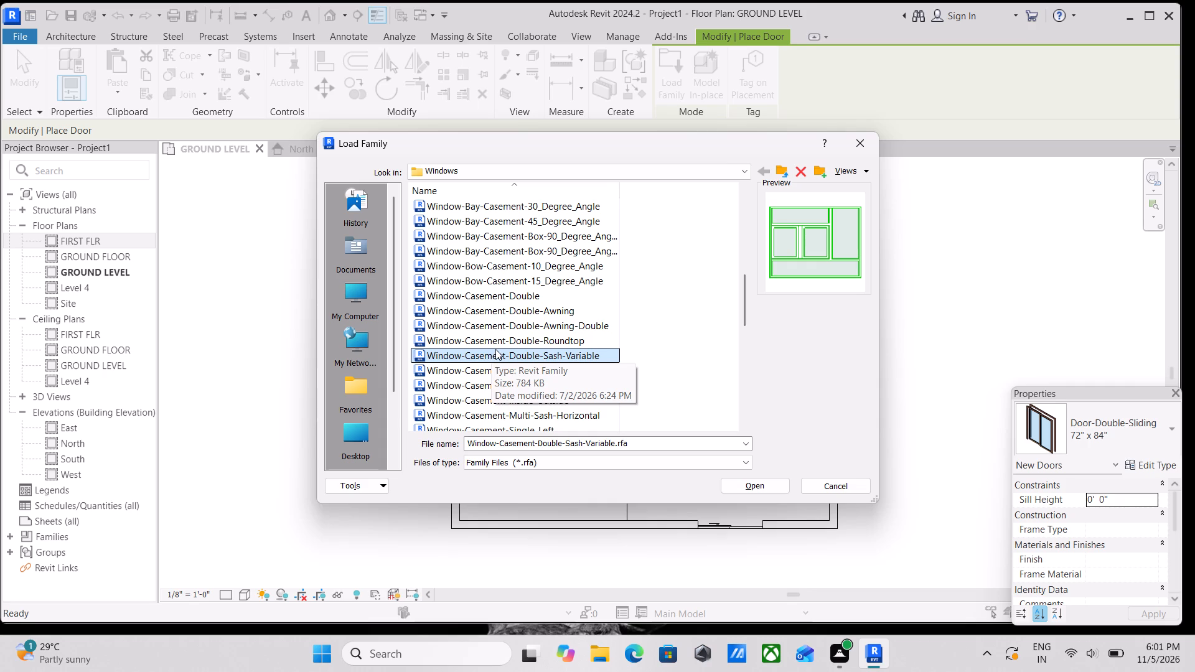
click(496, 319)
scroll(497, 310, up, 3)
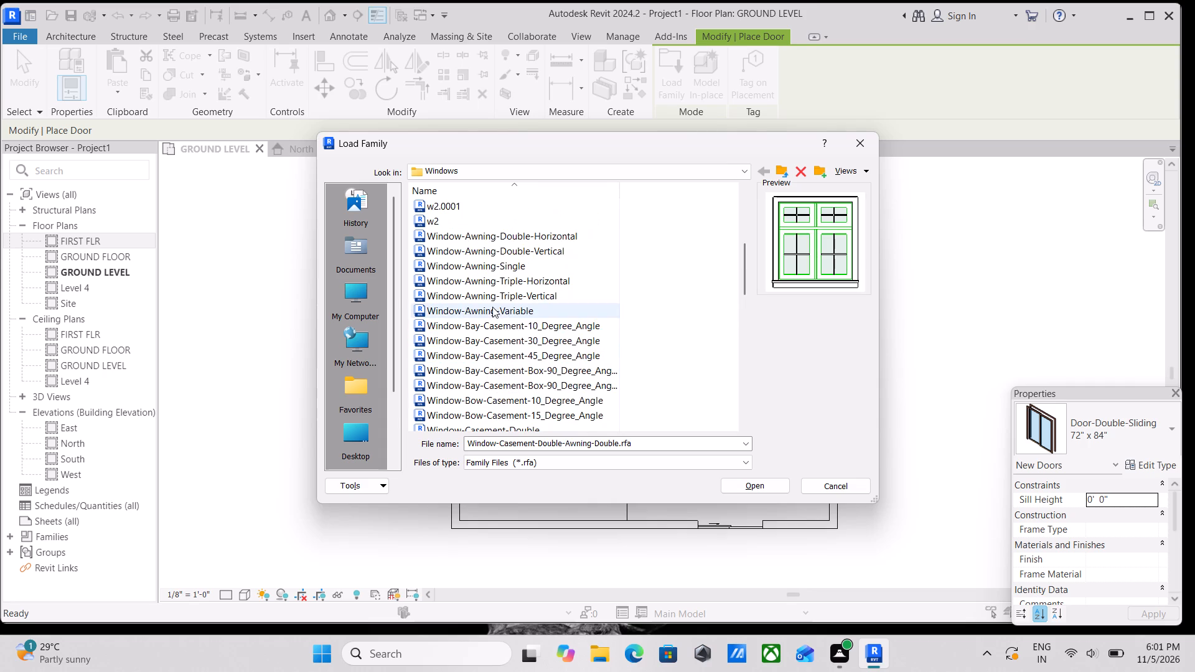
scroll(489, 307, up, 2)
click(469, 322)
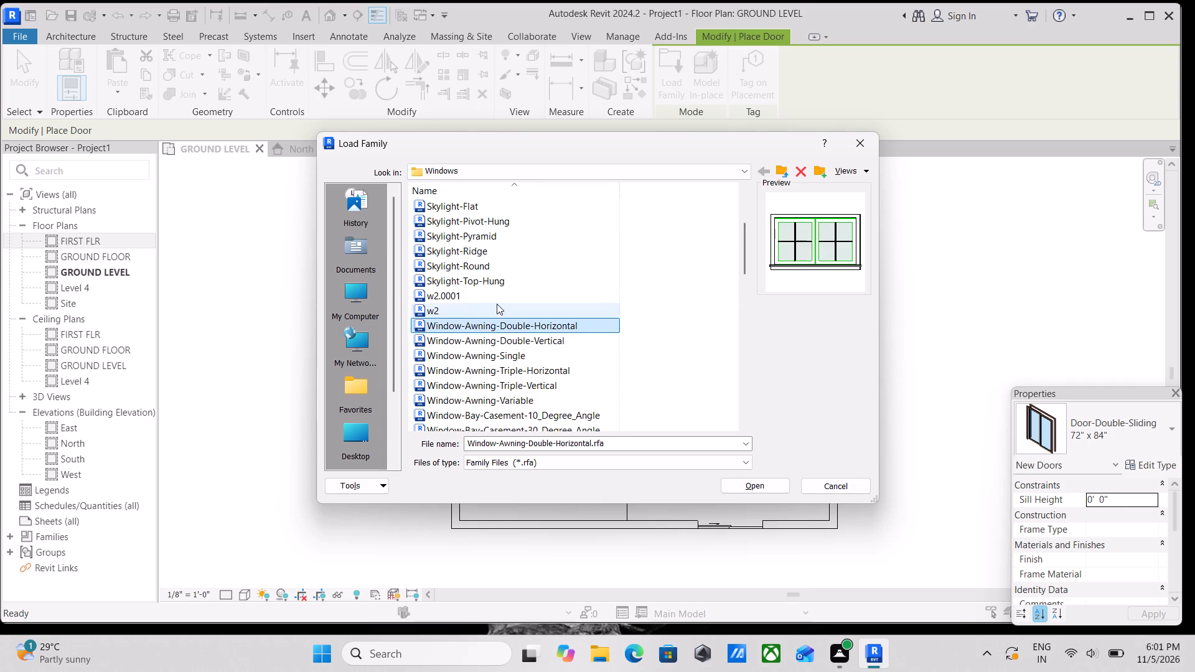
click(486, 297)
click(465, 267)
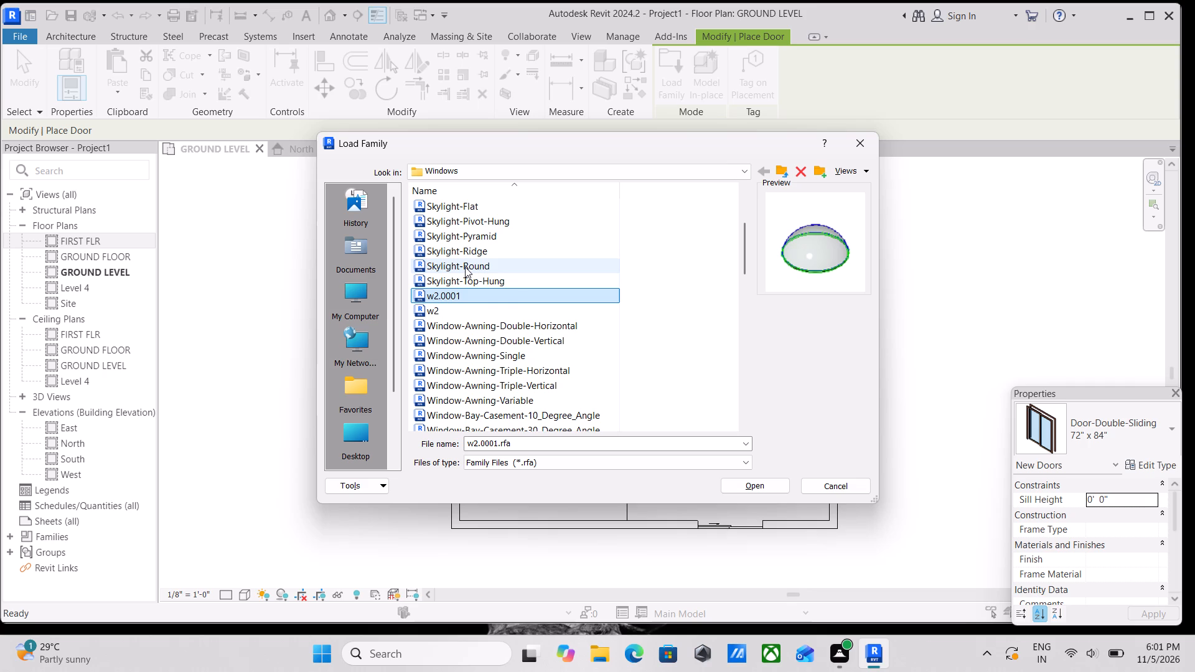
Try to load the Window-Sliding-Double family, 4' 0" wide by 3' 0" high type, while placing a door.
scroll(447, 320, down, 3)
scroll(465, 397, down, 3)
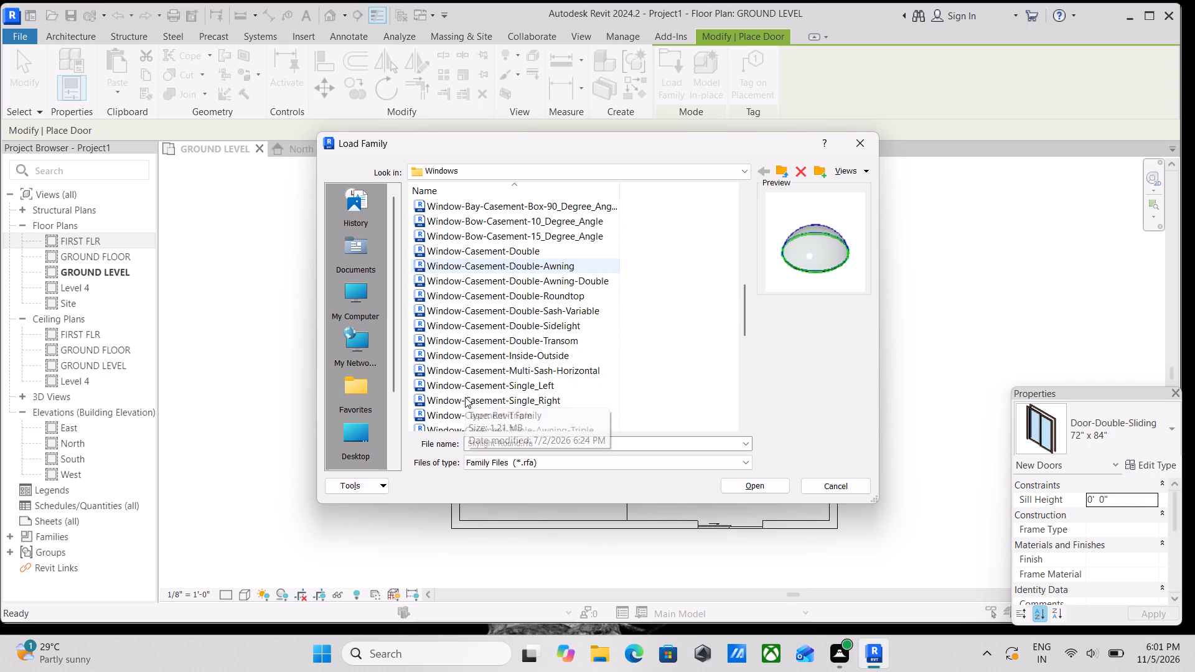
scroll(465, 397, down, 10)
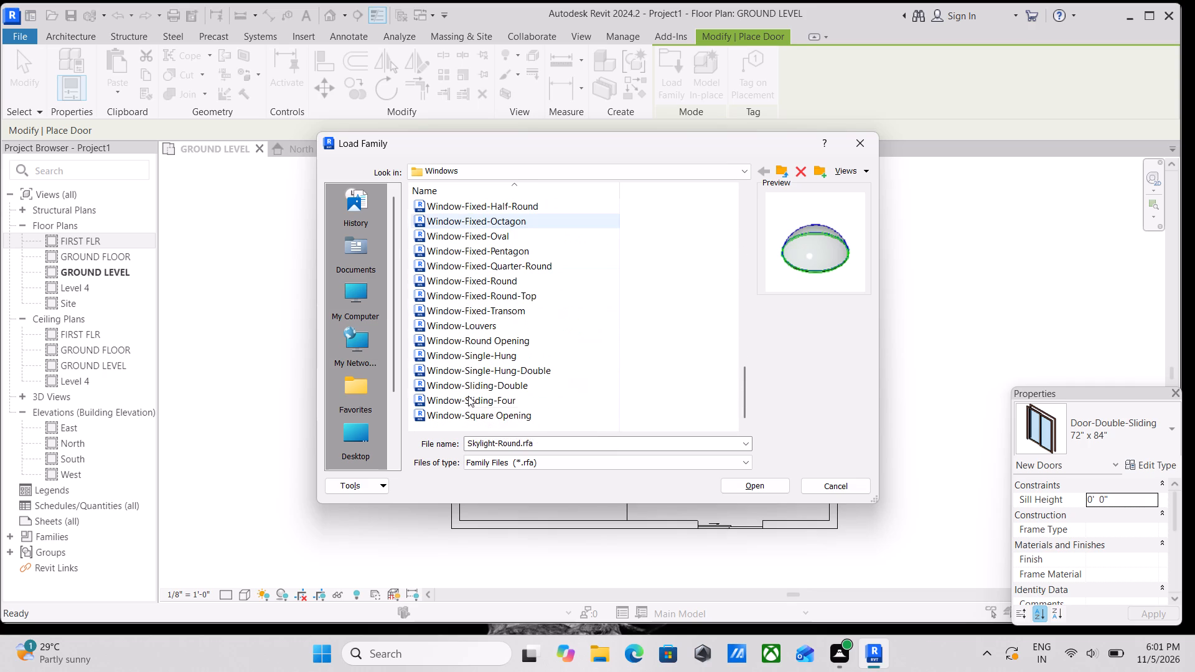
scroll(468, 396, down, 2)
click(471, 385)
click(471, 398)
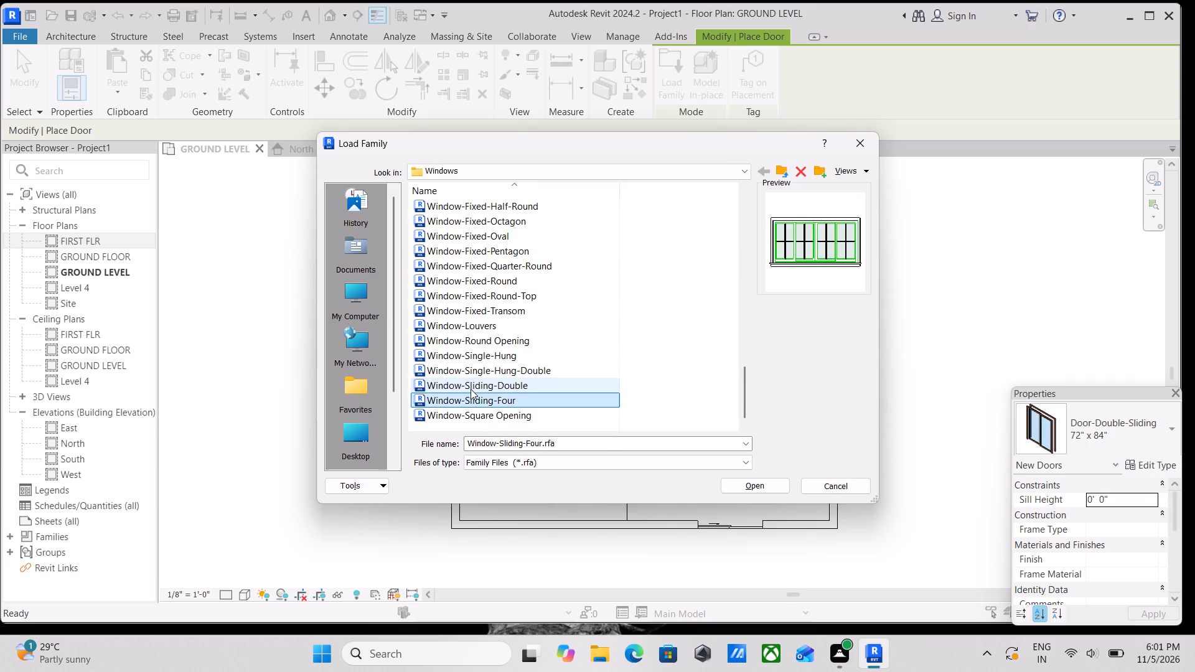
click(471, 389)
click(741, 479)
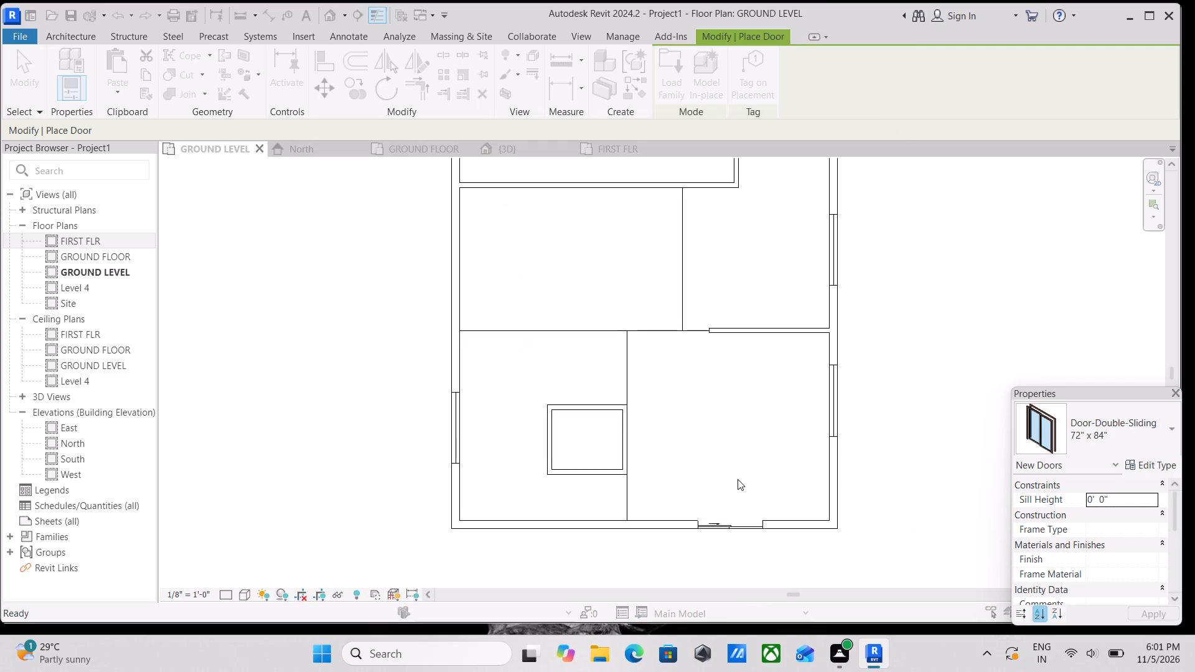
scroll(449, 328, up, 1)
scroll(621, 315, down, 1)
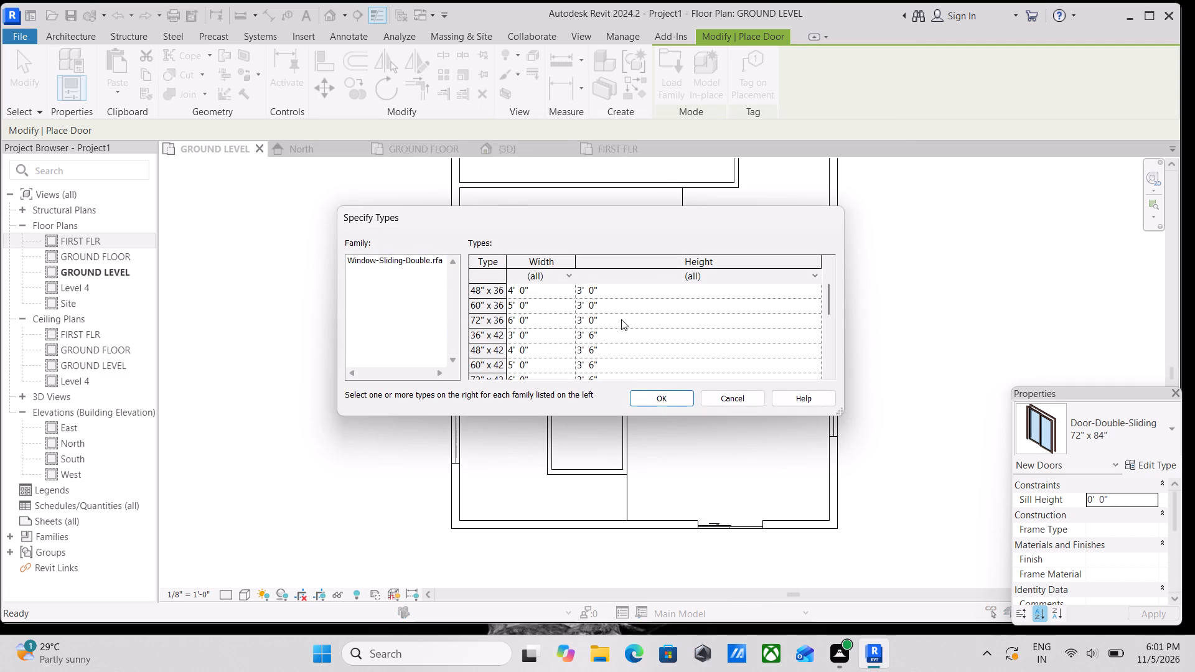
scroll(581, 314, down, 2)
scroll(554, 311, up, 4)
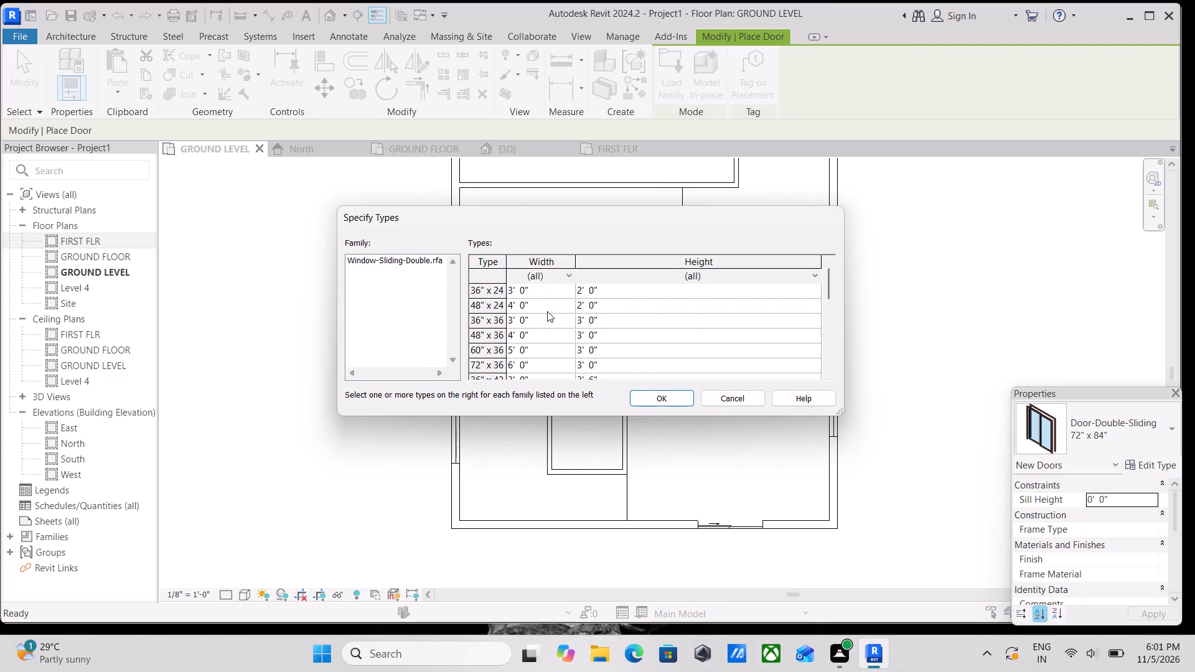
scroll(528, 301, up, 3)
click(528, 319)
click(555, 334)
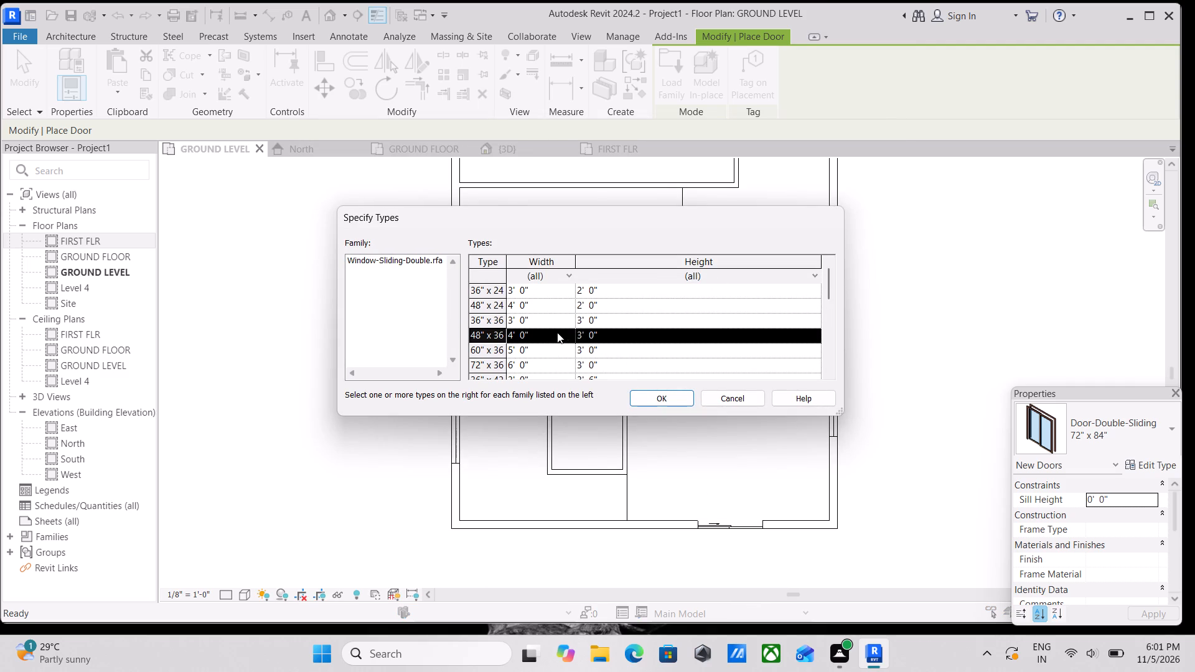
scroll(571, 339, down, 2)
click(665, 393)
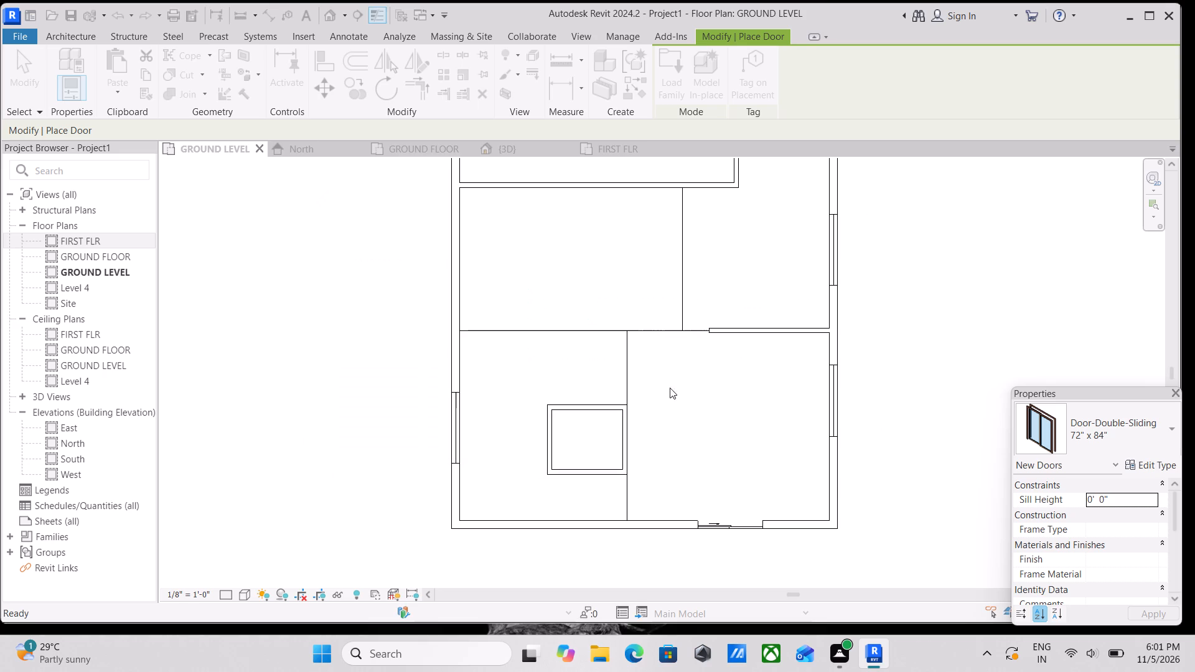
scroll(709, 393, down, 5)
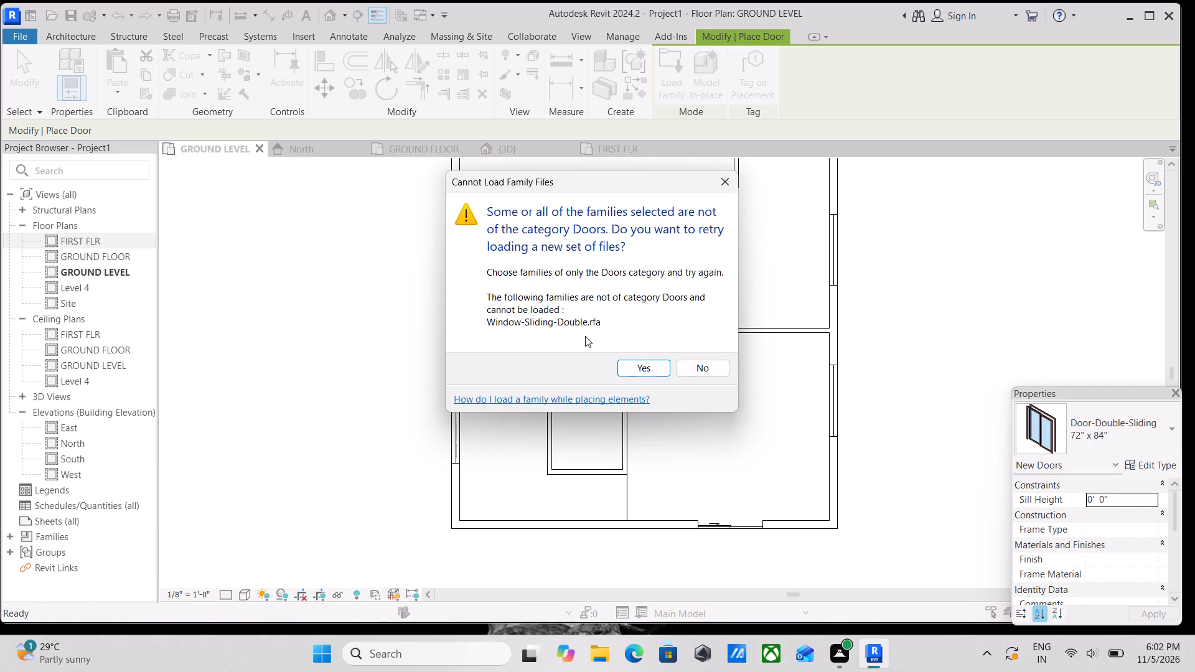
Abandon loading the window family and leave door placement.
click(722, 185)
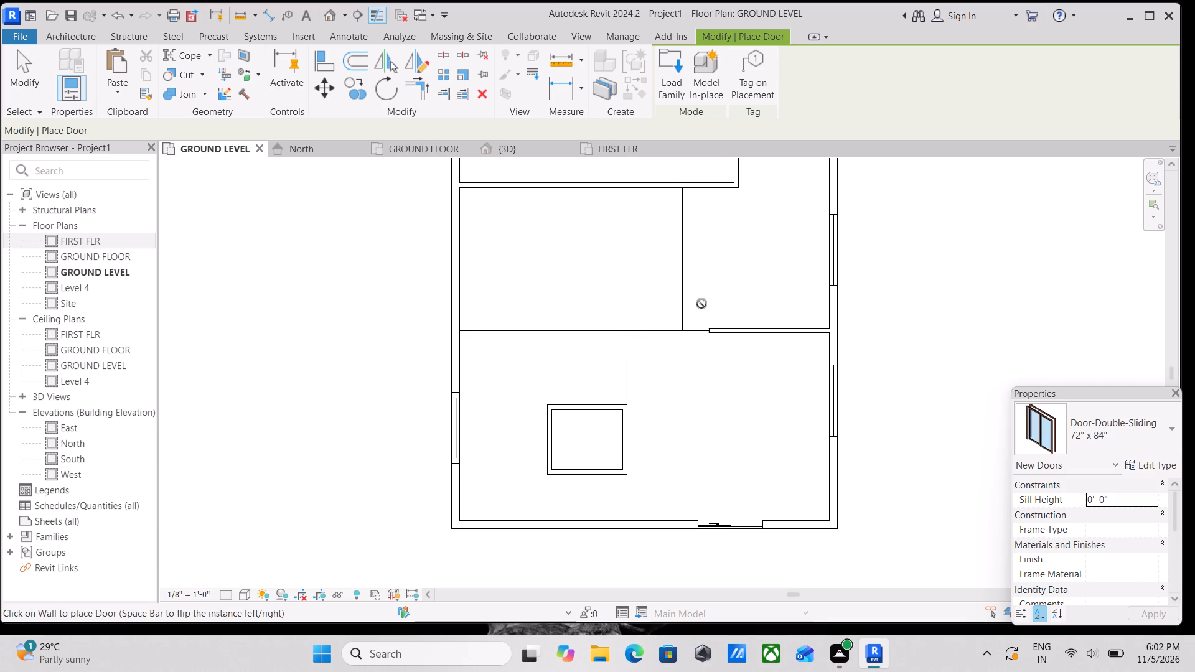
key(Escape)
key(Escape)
Restart door placement and browse to the Doors folder of the US Imperial library for a family to load.
scroll(780, 390, down, 3)
middle_drag(777, 390, 614, 498)
scroll(663, 367, down, 1)
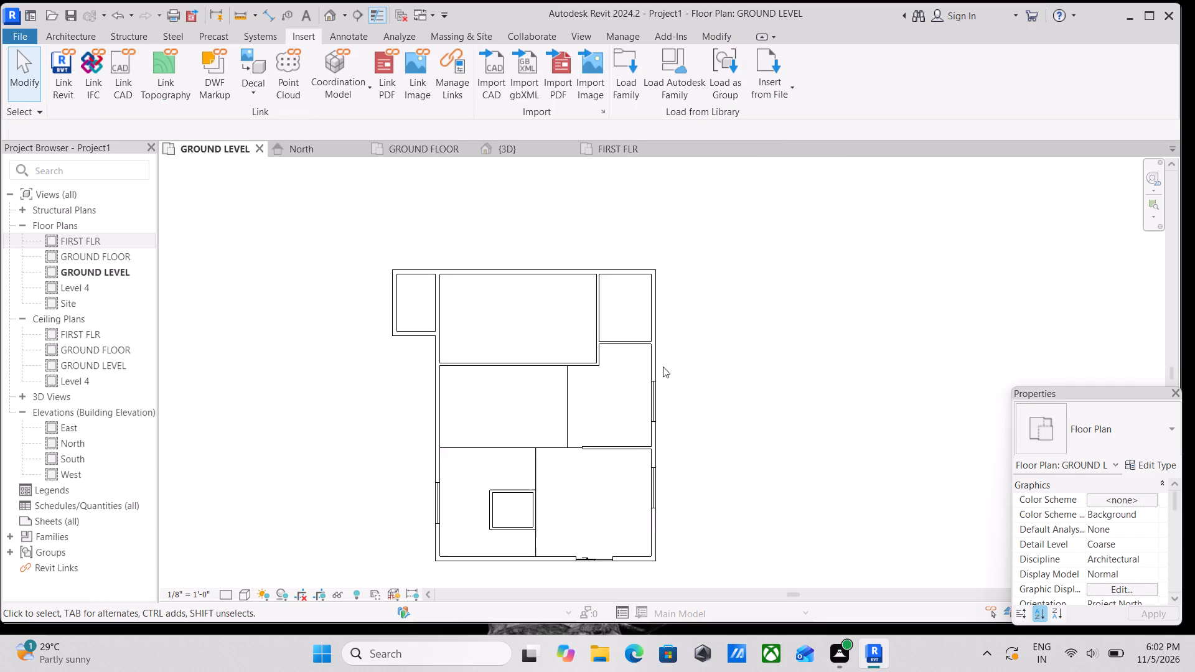
middle_drag(663, 366, 617, 469)
scroll(485, 425, up, 3)
middle_click(547, 443)
middle_drag(495, 441, 527, 458)
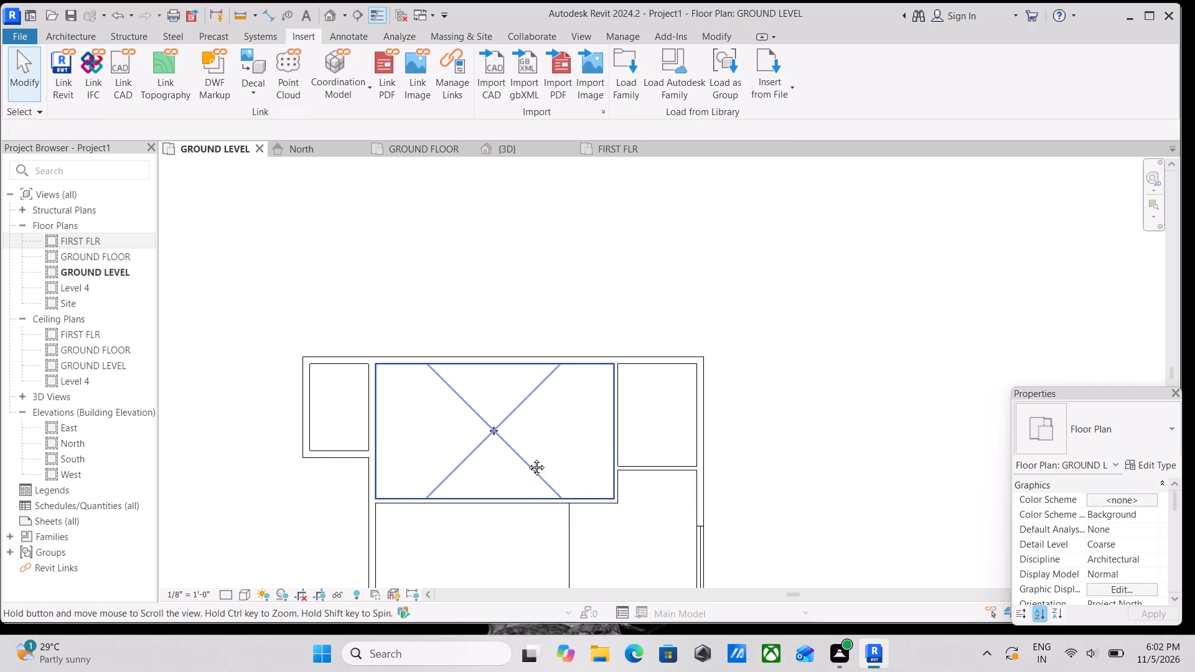
middle_drag(527, 458, 527, 458)
text(DR)
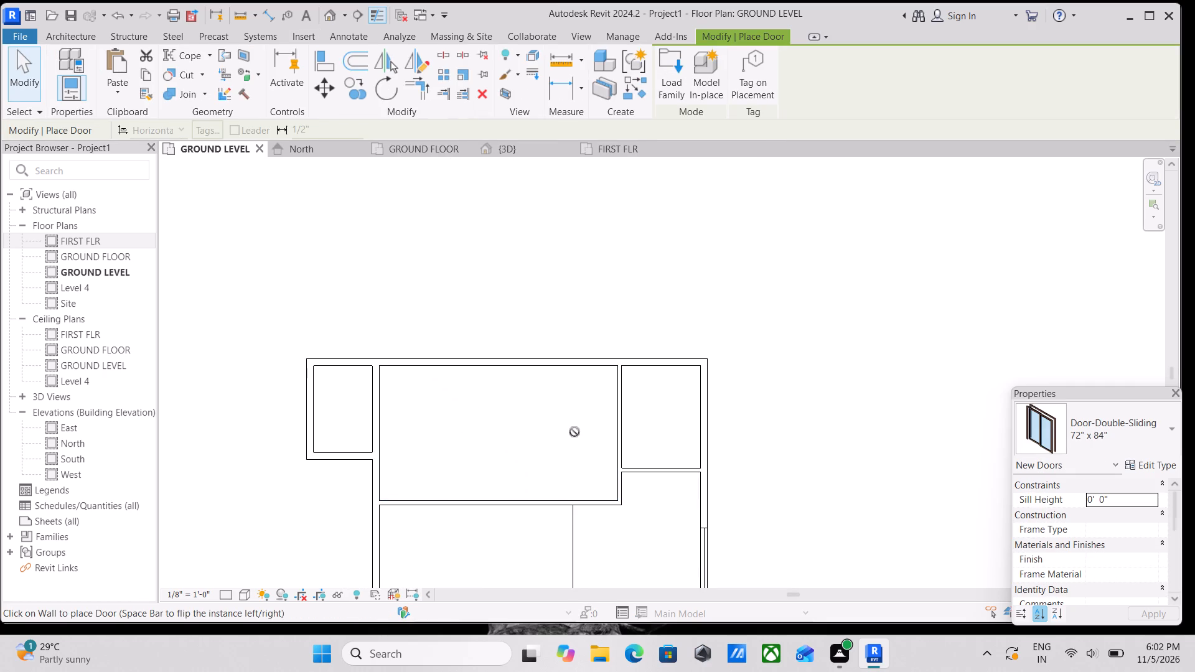
click(1161, 442)
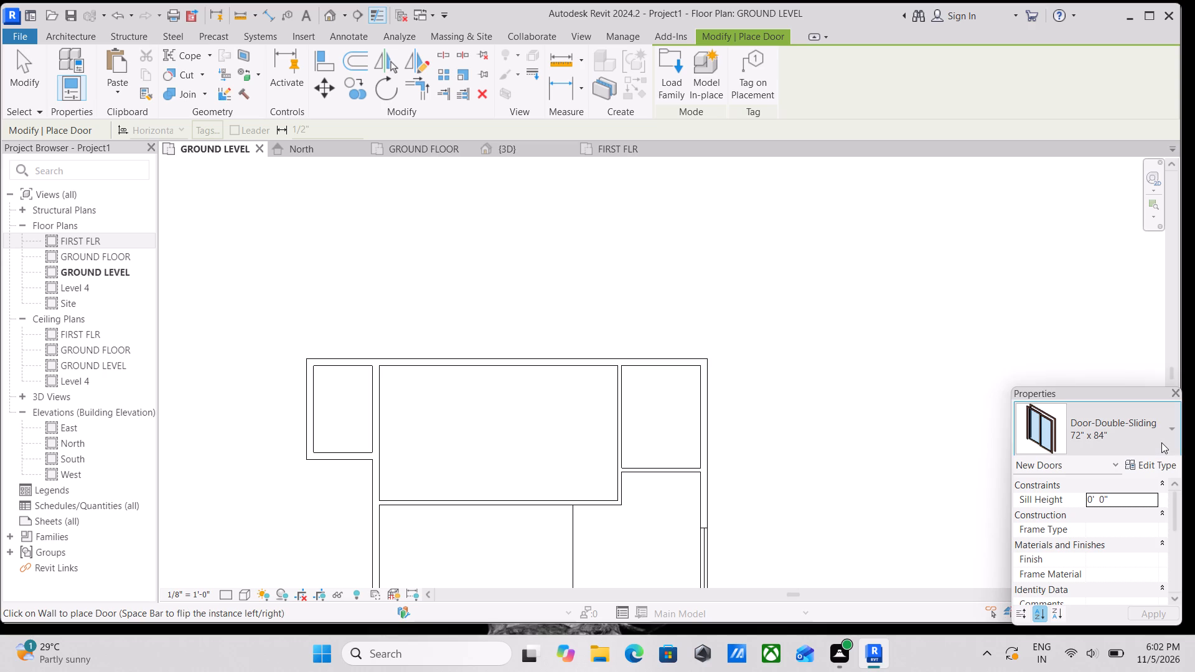
click(656, 69)
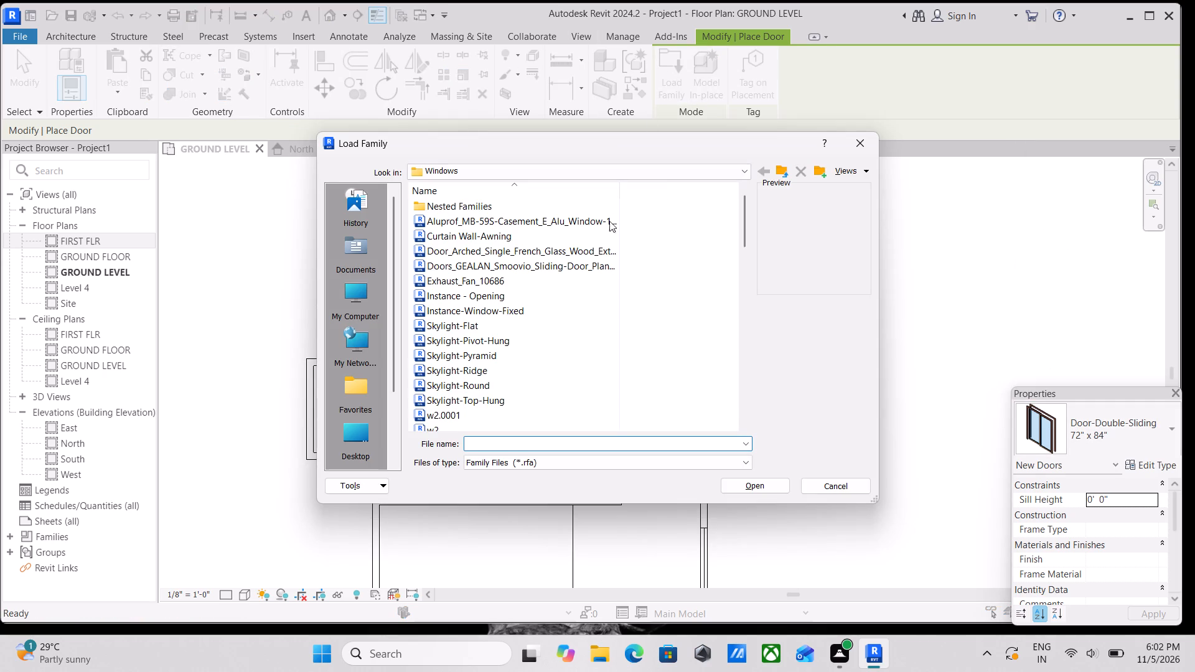
scroll(482, 329, down, 2)
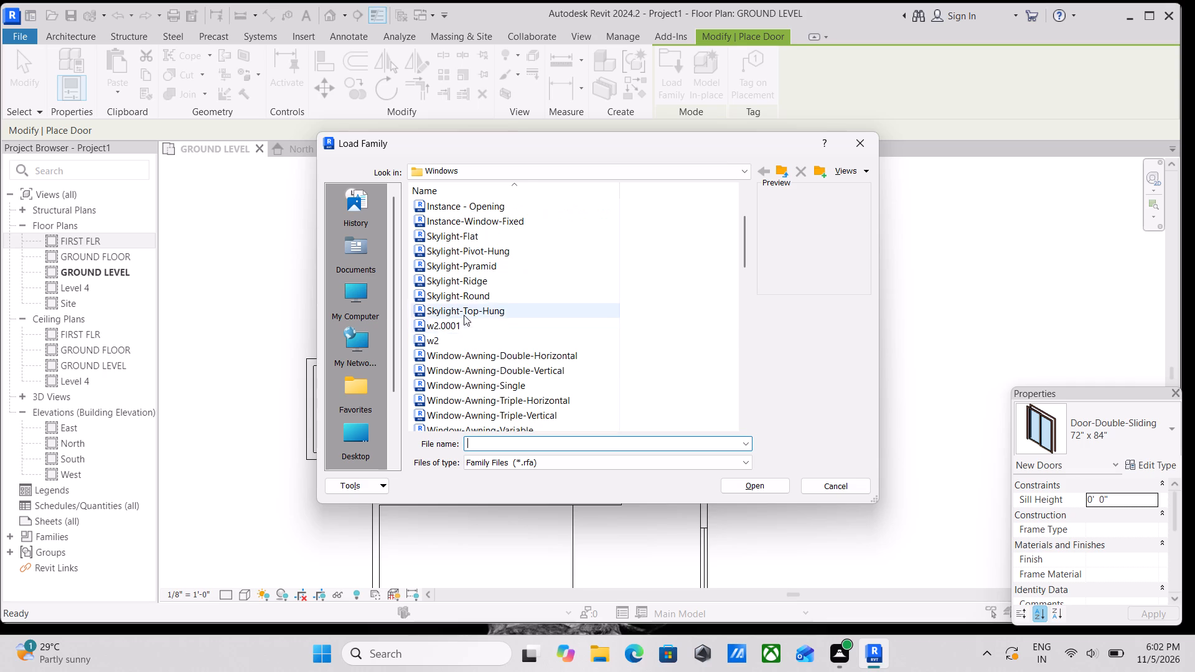
scroll(464, 315, up, 6)
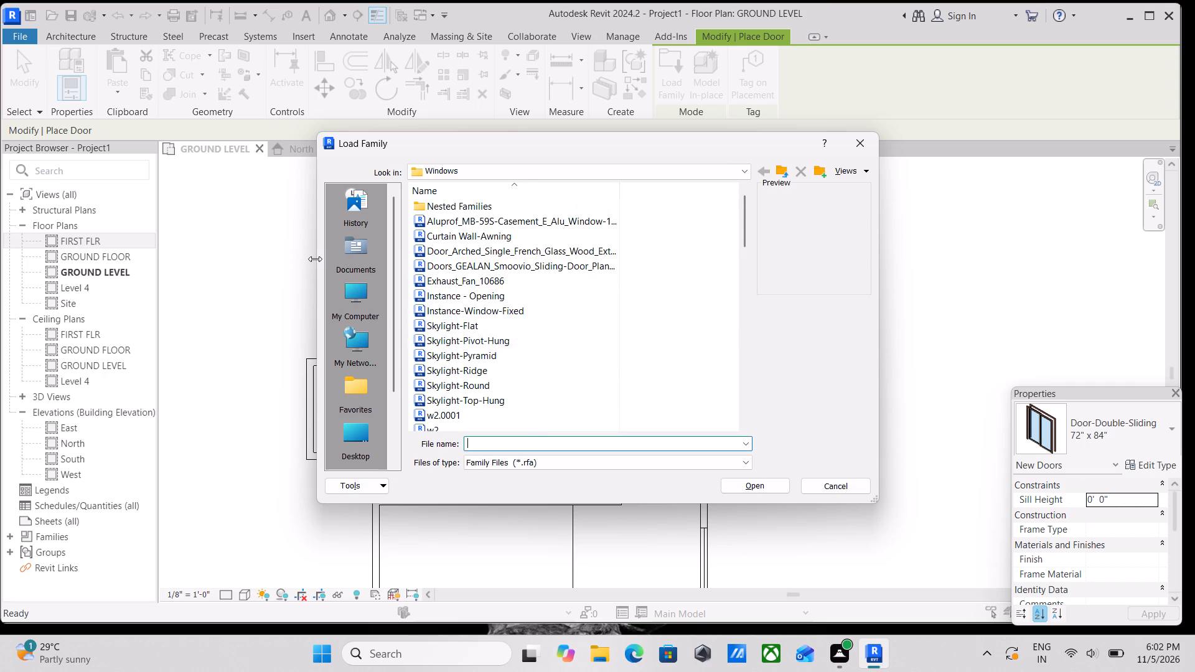
scroll(358, 391, down, 1)
double_click(362, 391)
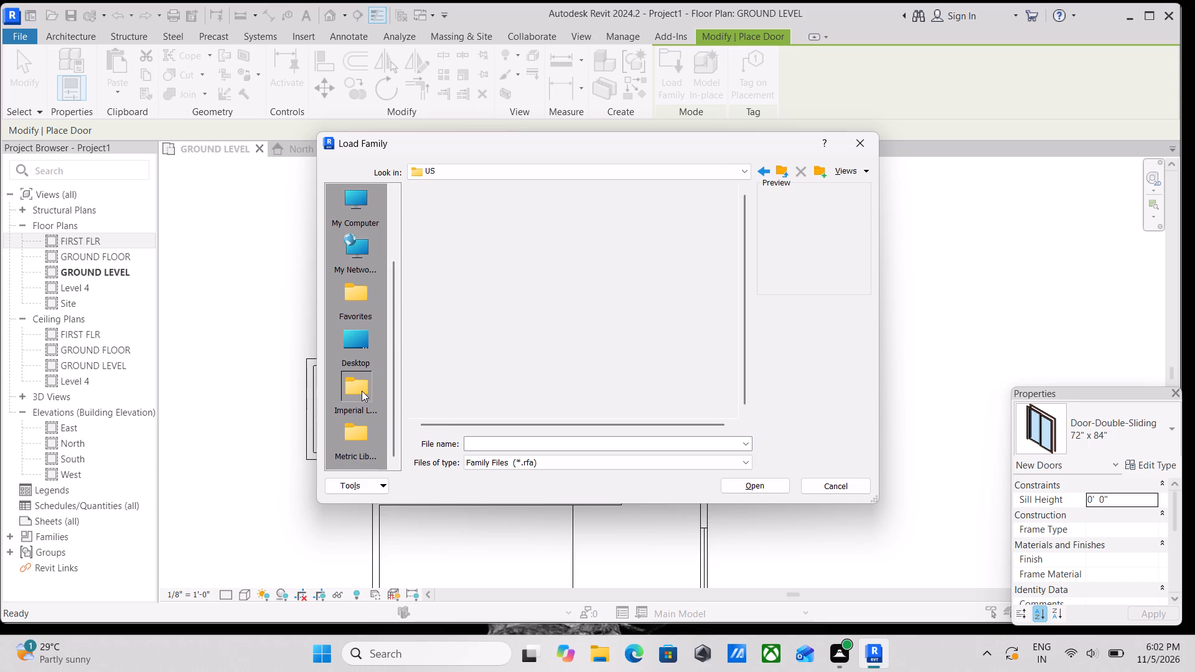
scroll(495, 332, down, 2)
scroll(484, 337, up, 1)
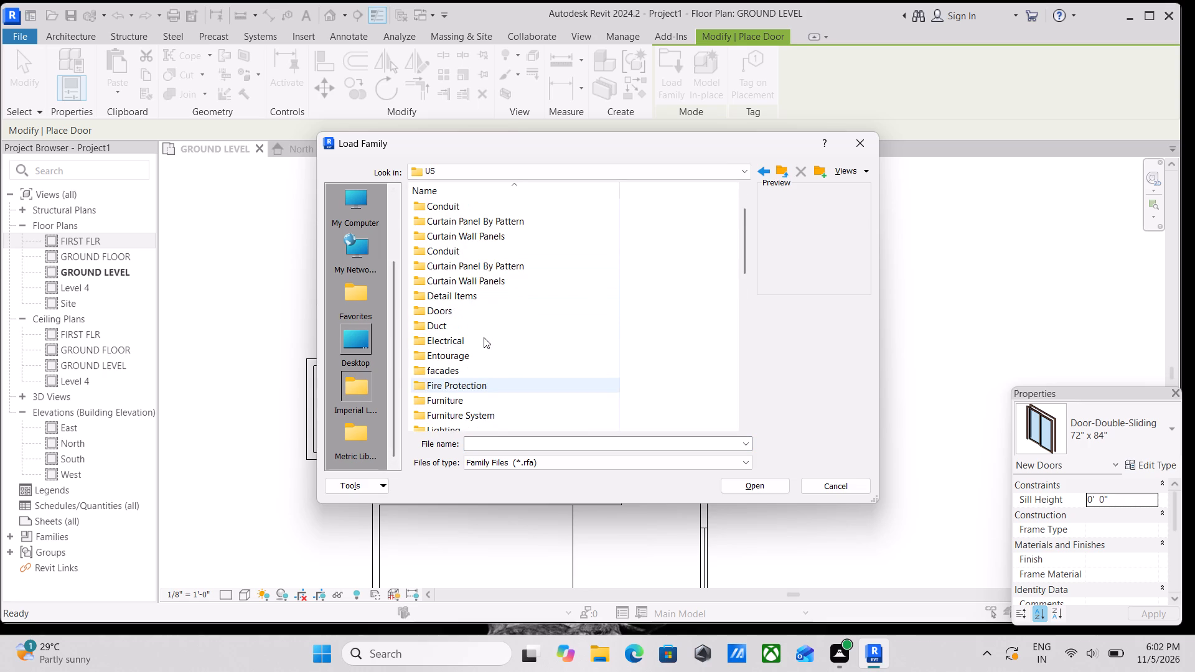
scroll(483, 337, up, 1)
double_click(444, 360)
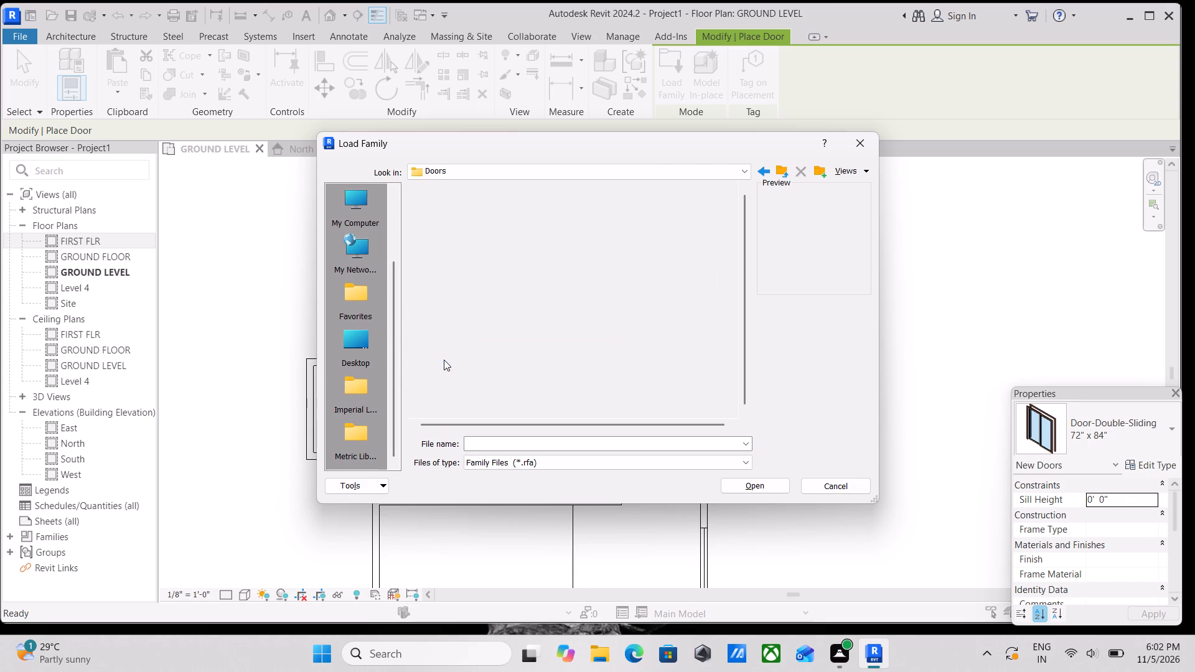
Examine the family previews in the Doors and Residential folders, comparing curtain-wall glass, exterior entry, side-lite, double full-glass and interior panel doors.
click(466, 260)
click(469, 277)
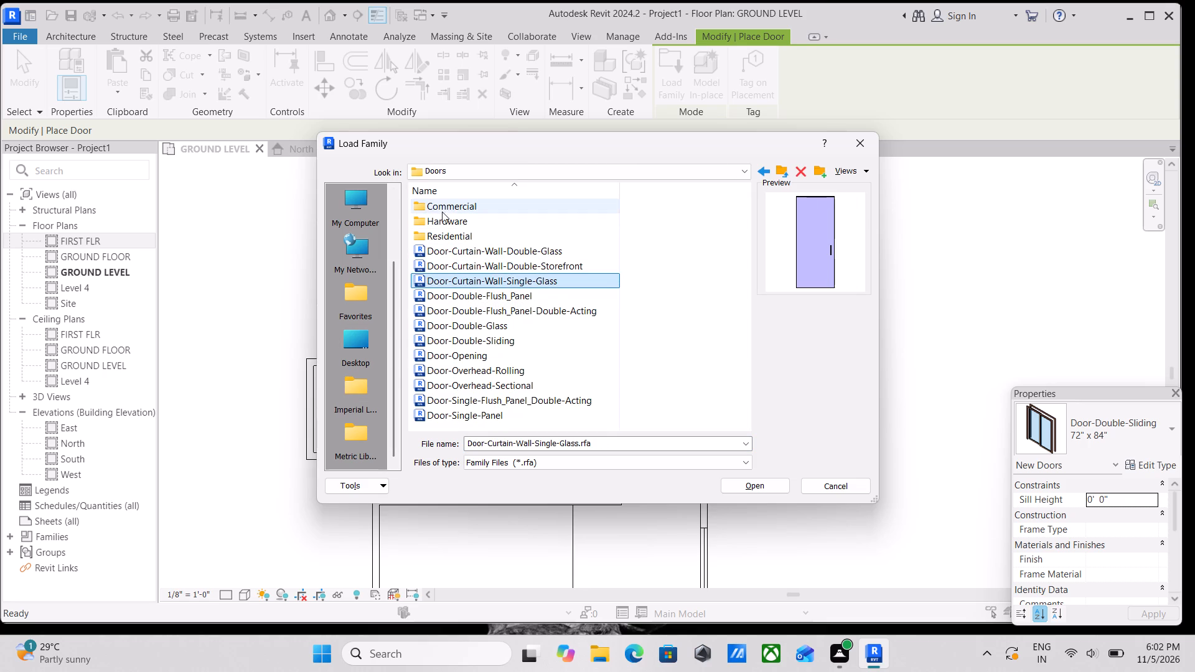
double_click(442, 233)
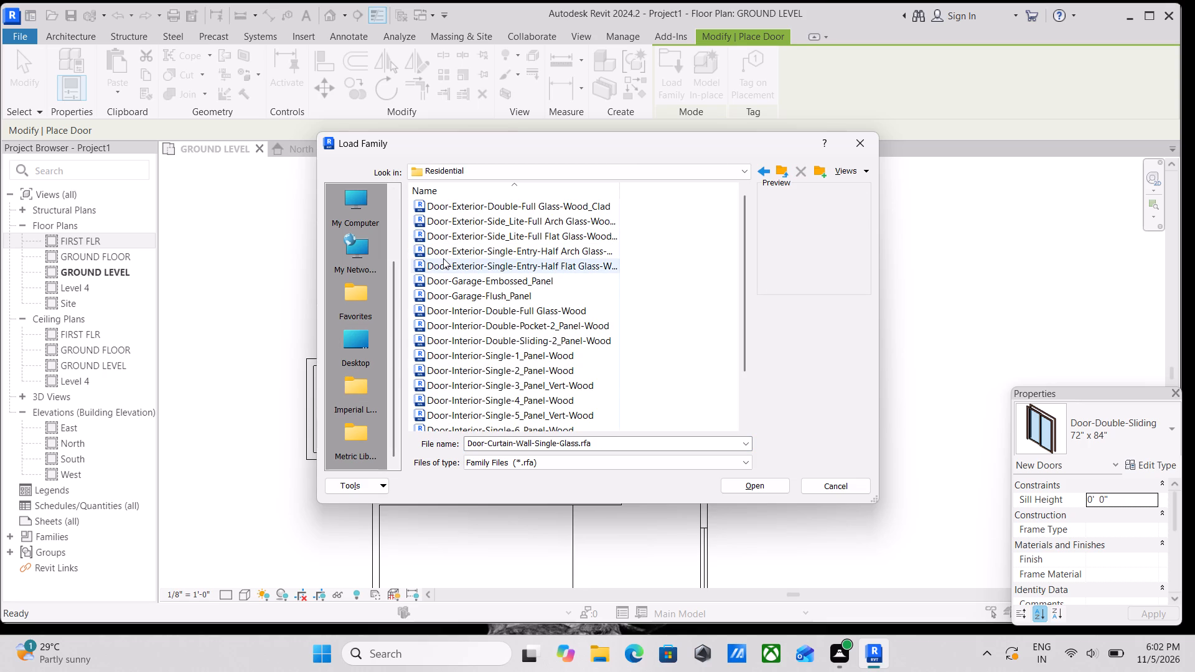
click(443, 258)
click(444, 249)
click(444, 244)
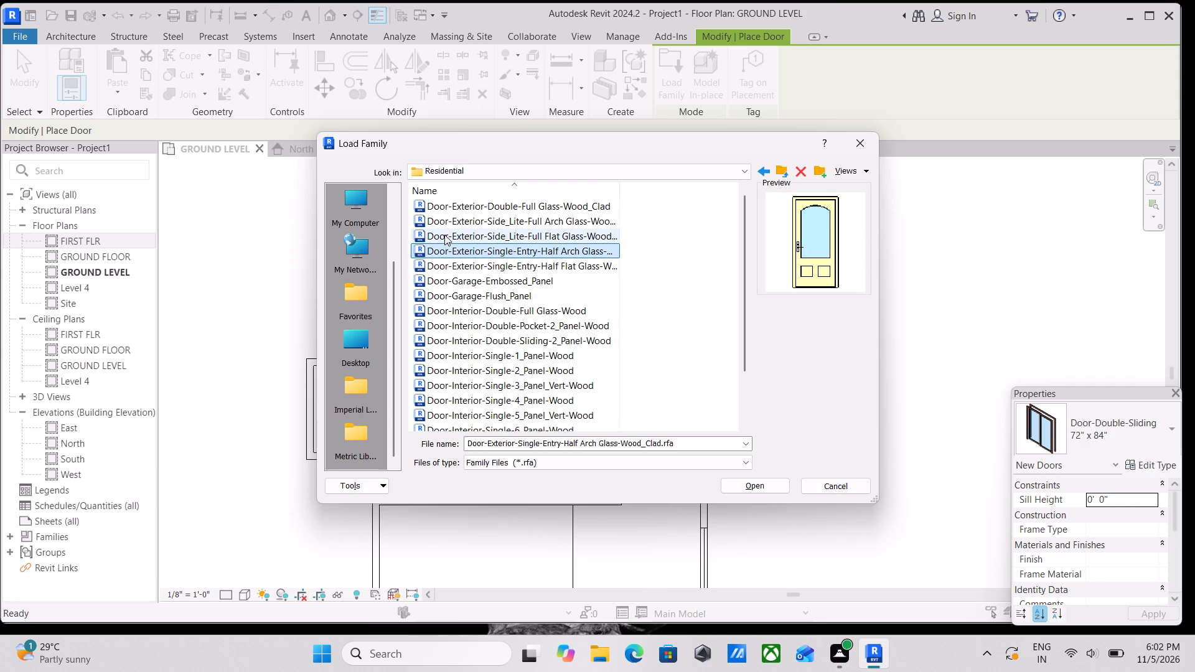
click(444, 235)
click(446, 223)
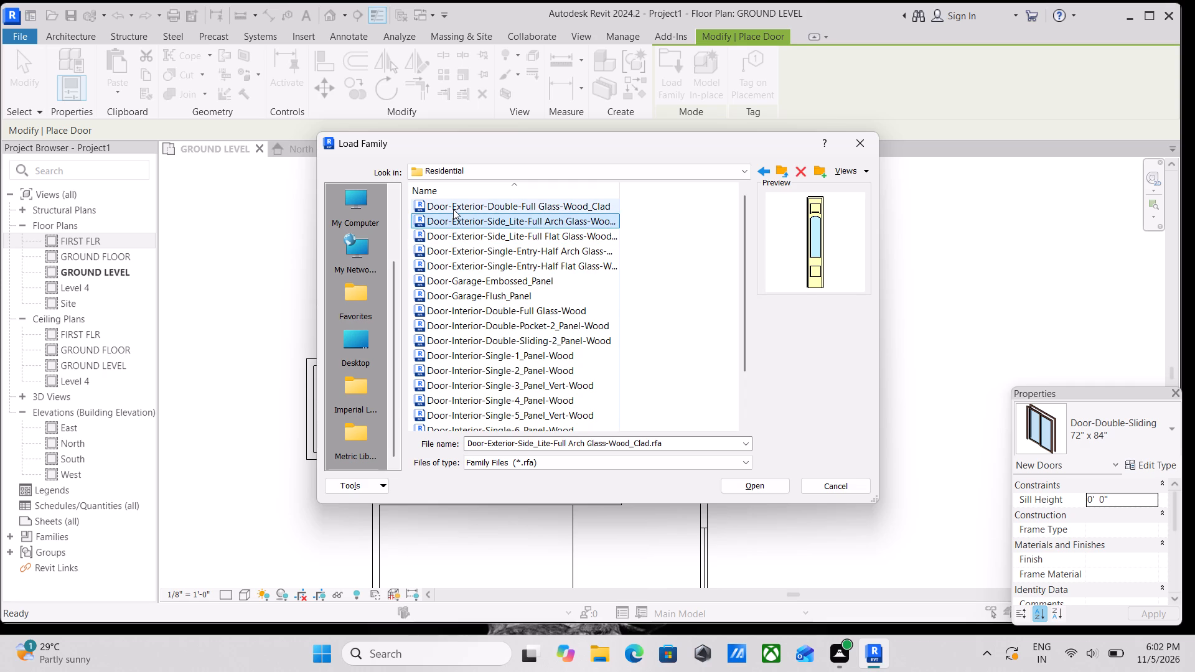
click(453, 209)
click(462, 247)
click(472, 261)
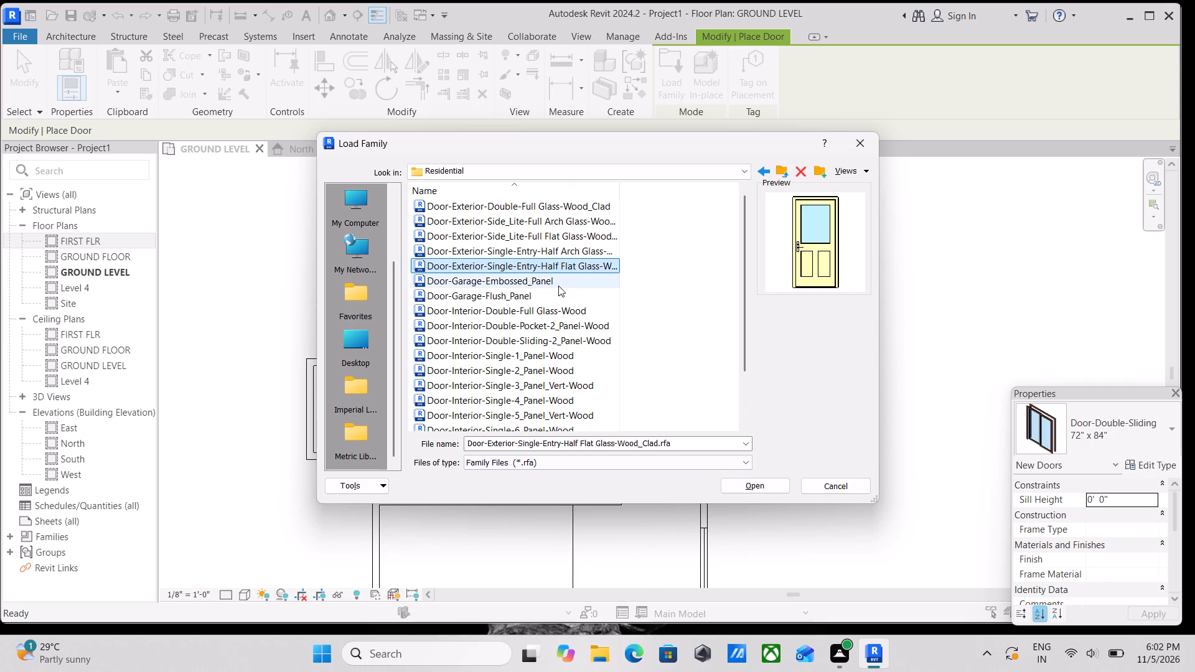
scroll(525, 299, down, 2)
click(518, 303)
Load the Door-Interior-Single-4_Panel-Wood family from the Residential folder, accepting the type selection as offered.
click(545, 336)
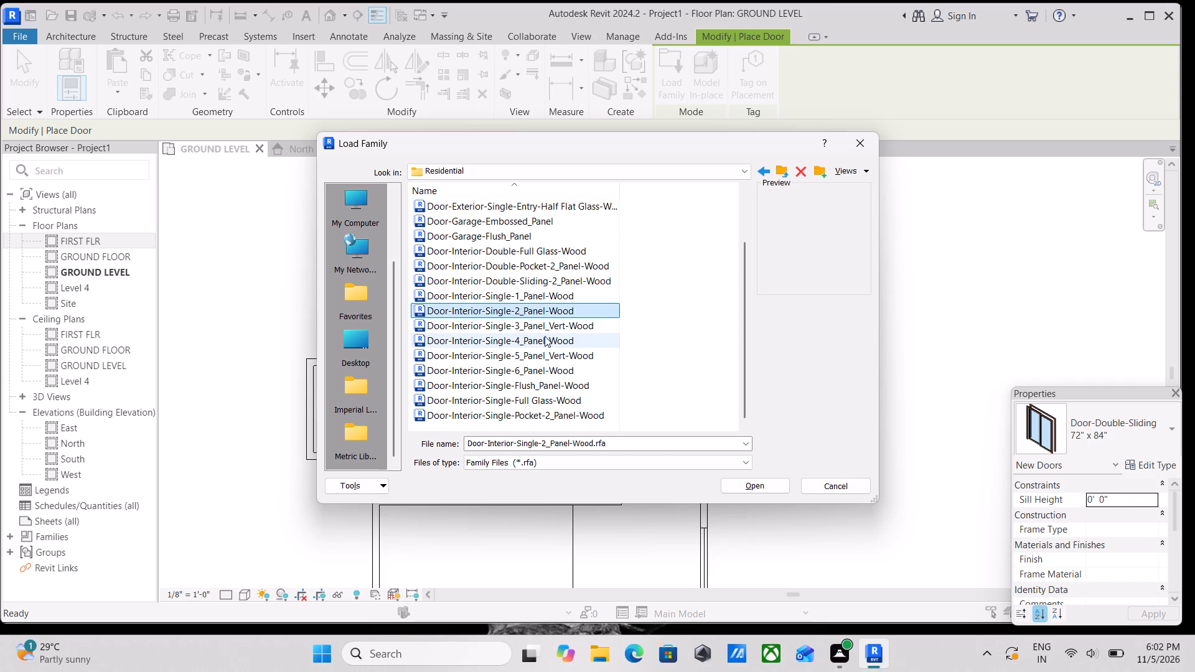
click(764, 492)
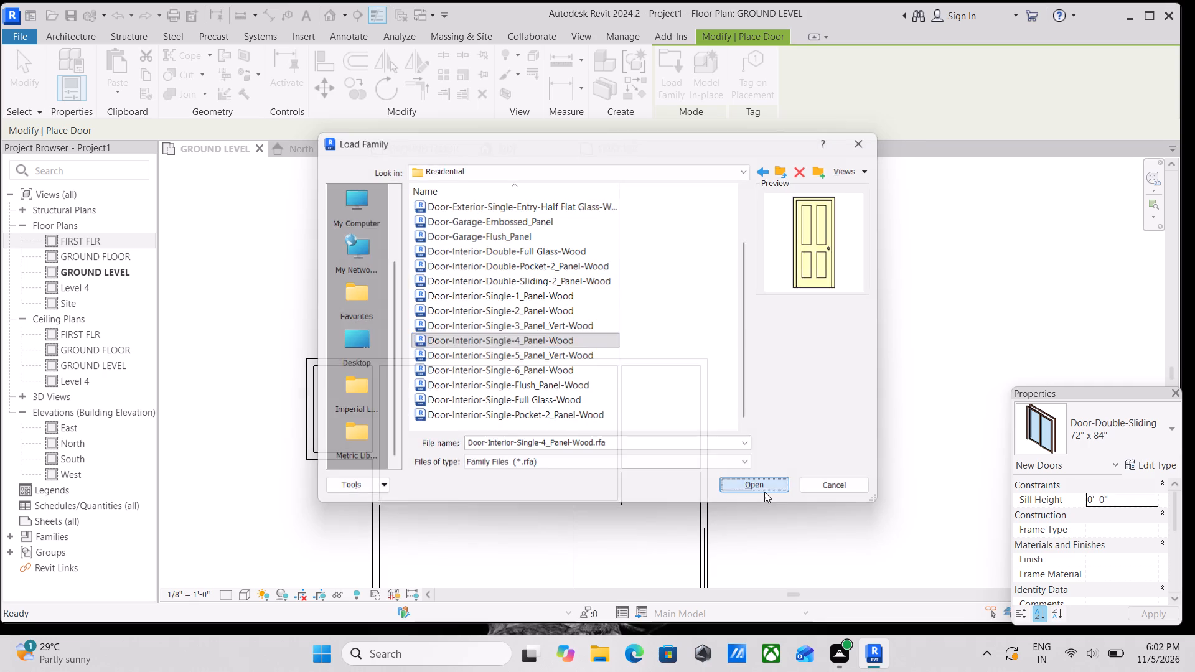
click(666, 399)
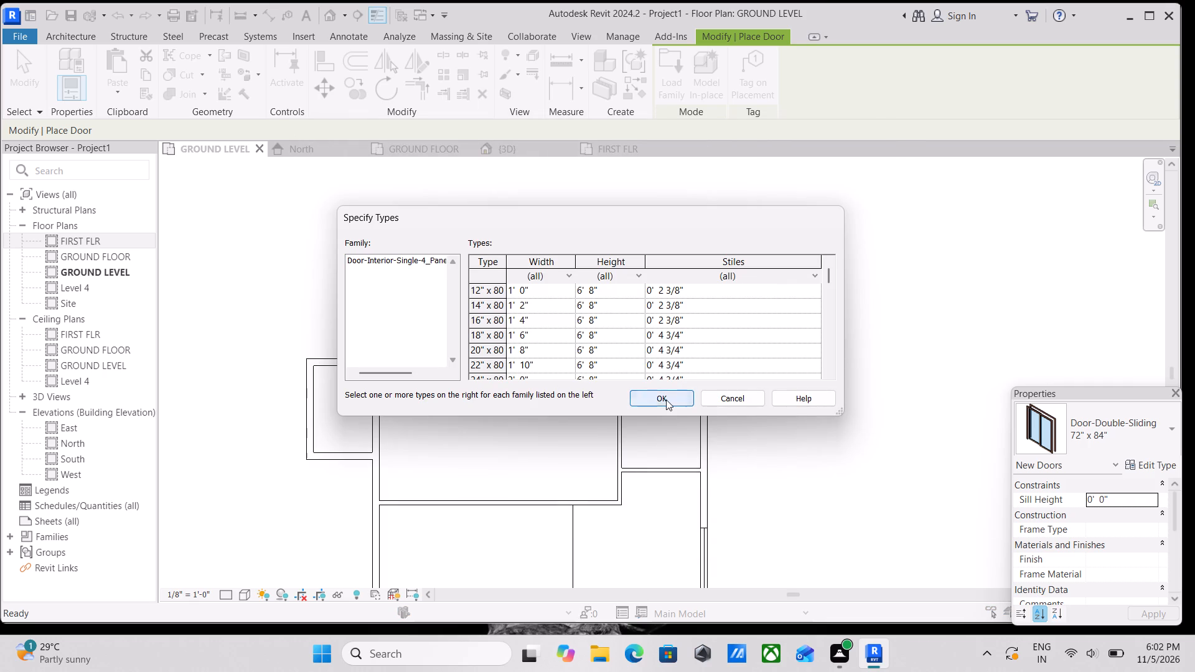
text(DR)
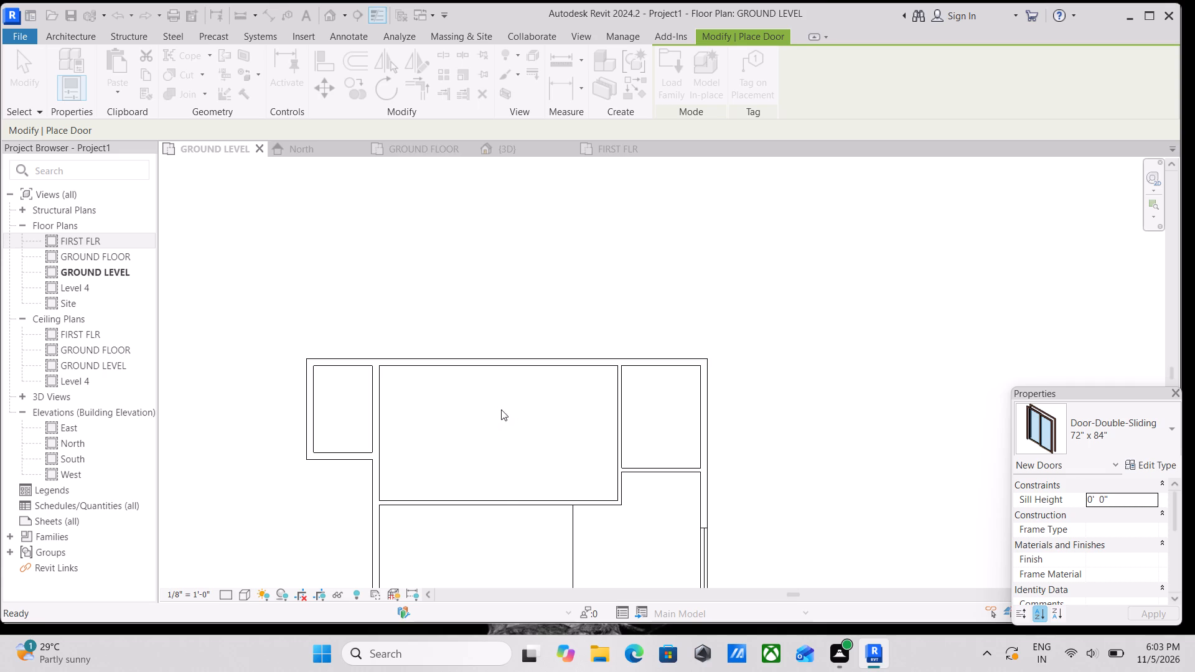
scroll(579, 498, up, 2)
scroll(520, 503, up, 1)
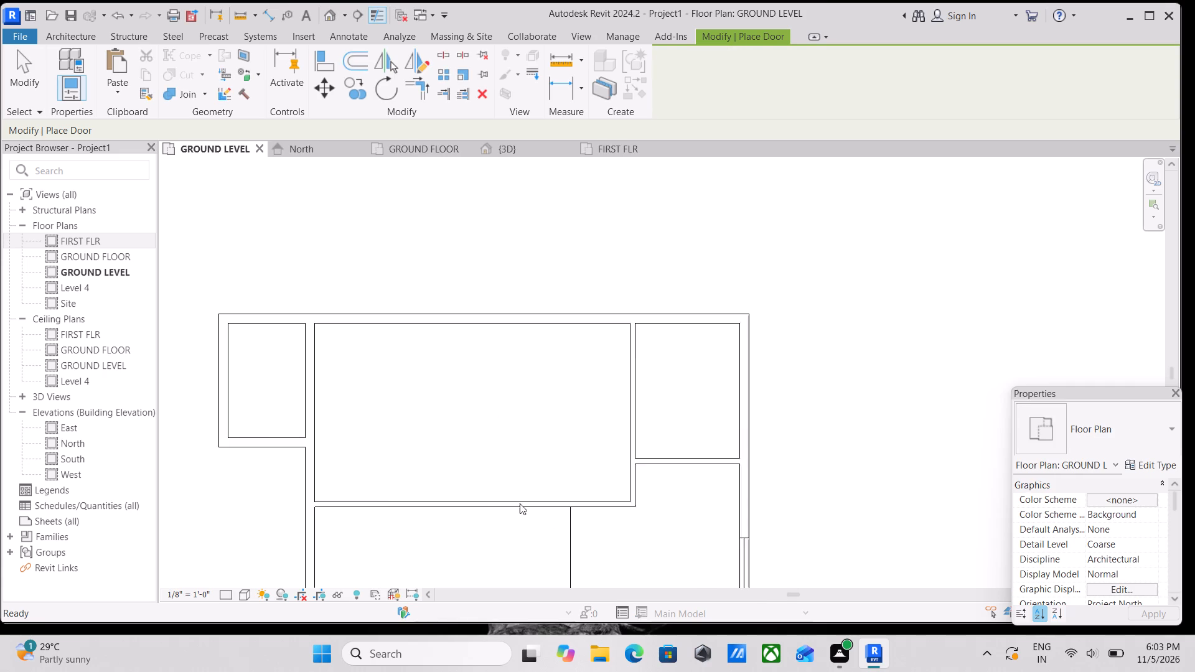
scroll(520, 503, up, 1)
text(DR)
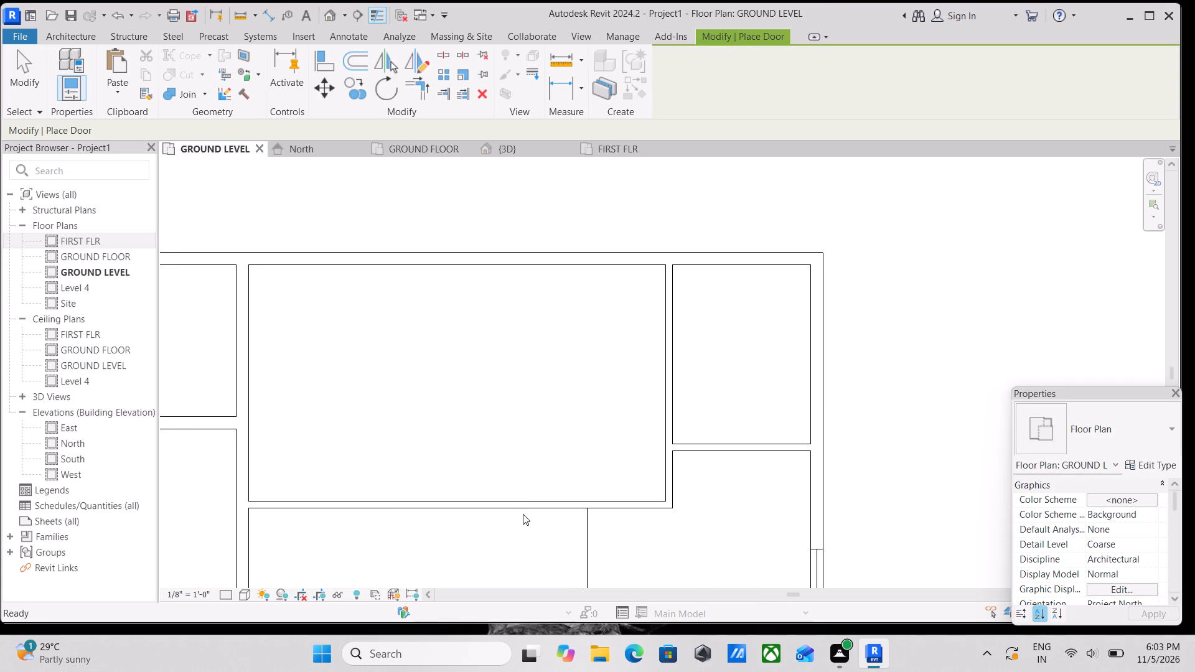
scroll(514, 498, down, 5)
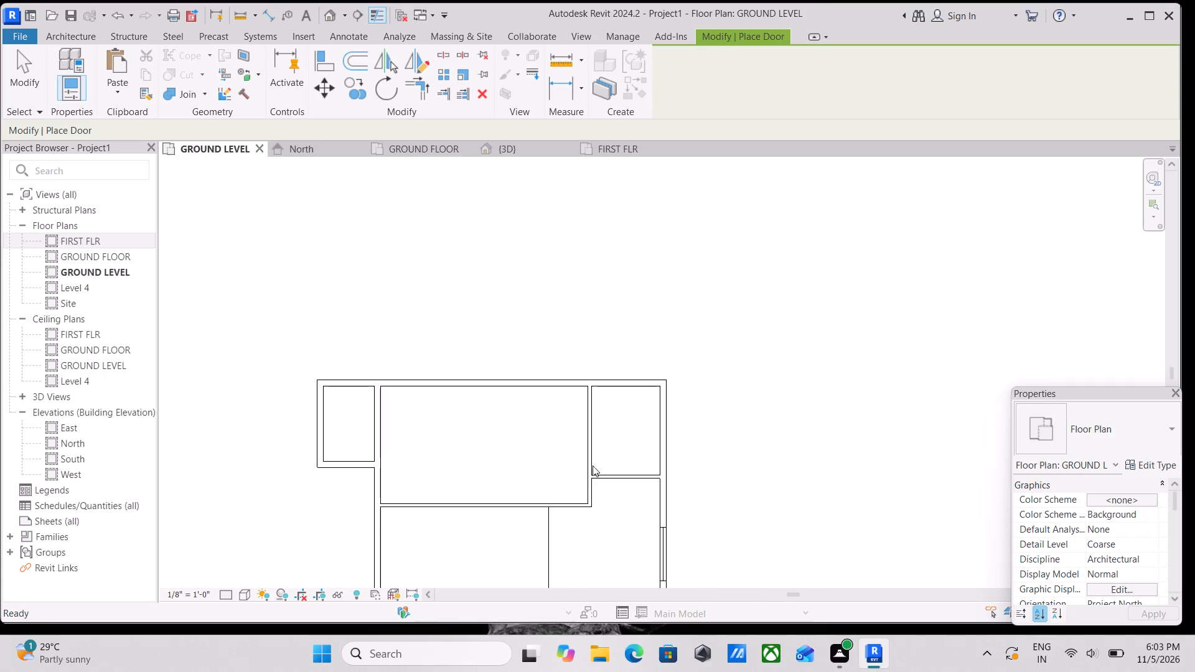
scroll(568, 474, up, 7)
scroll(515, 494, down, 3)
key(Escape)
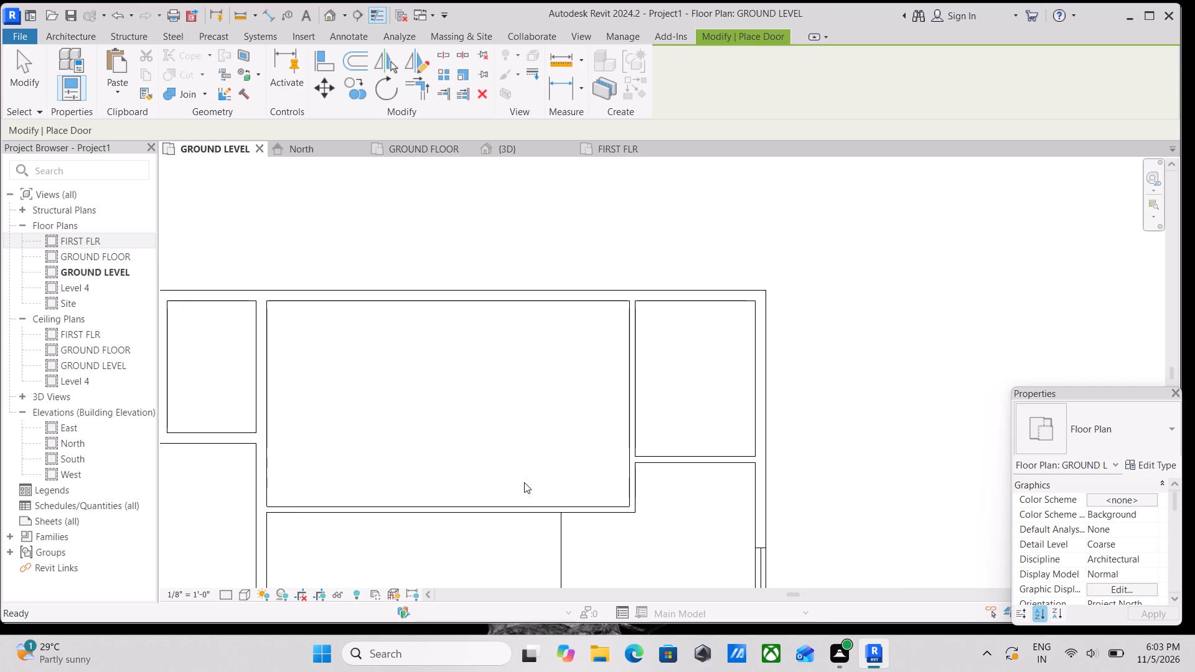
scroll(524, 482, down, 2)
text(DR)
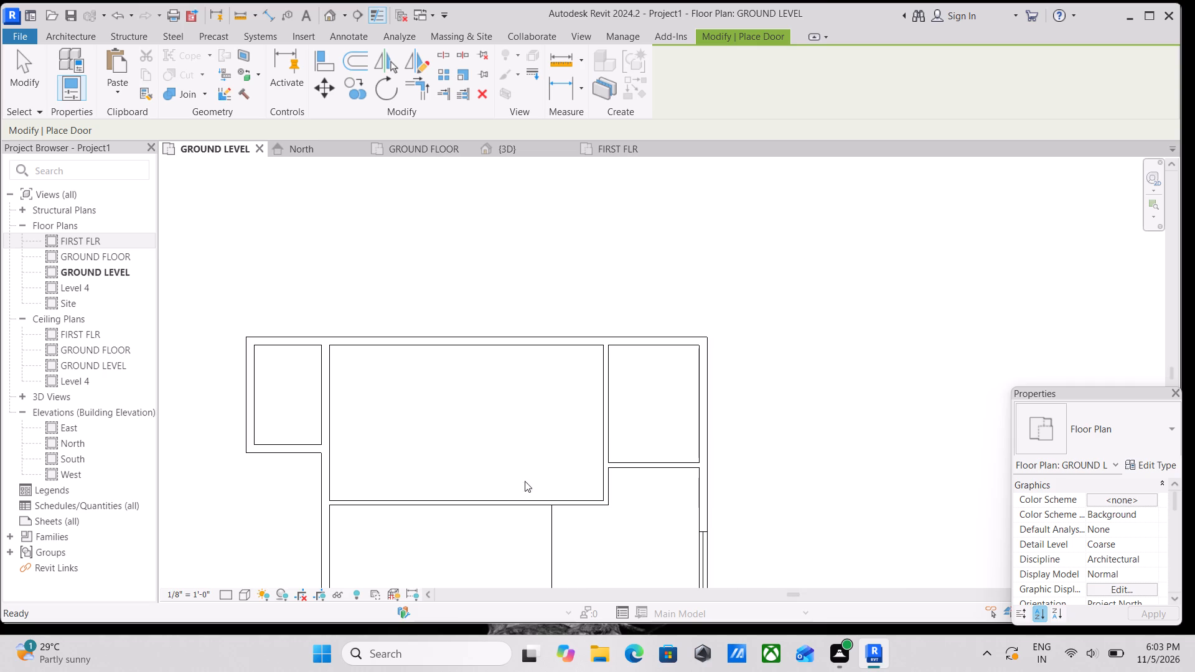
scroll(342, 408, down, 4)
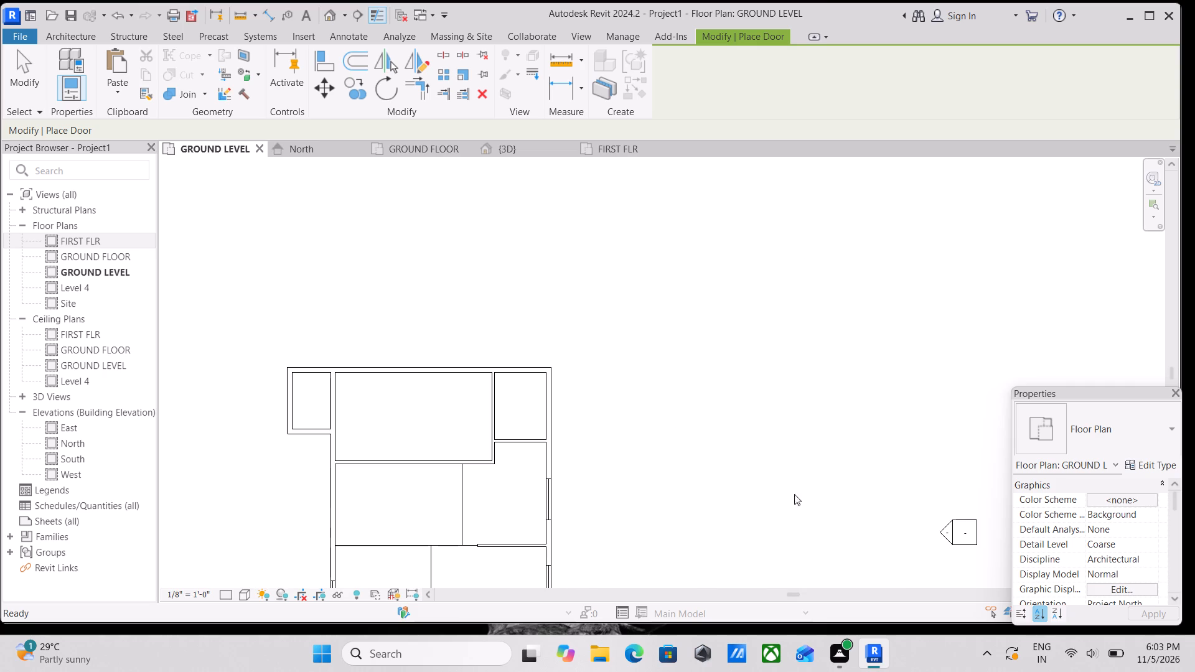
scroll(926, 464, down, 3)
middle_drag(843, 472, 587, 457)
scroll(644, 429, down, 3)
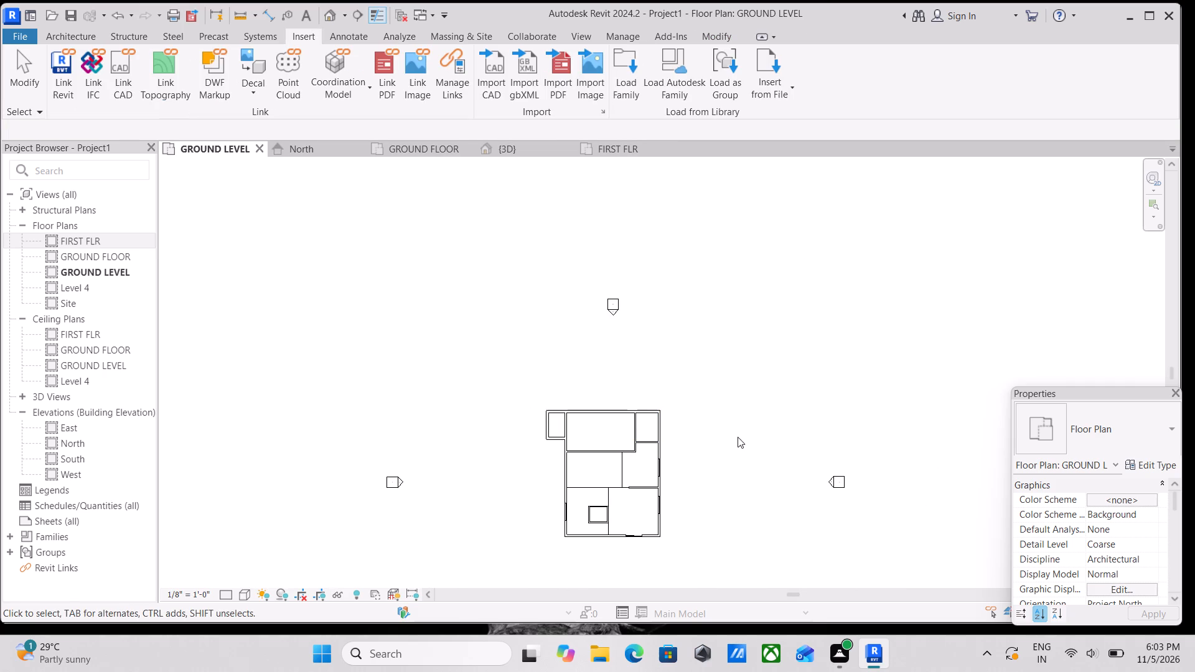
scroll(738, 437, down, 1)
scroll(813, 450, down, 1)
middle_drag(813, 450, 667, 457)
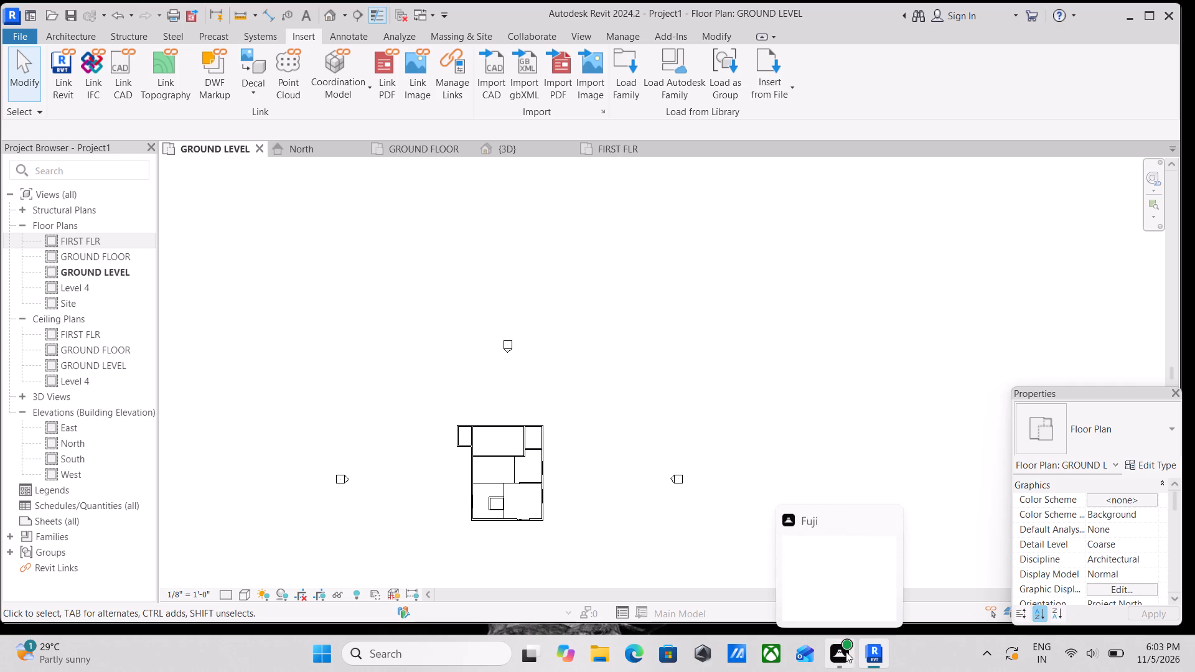
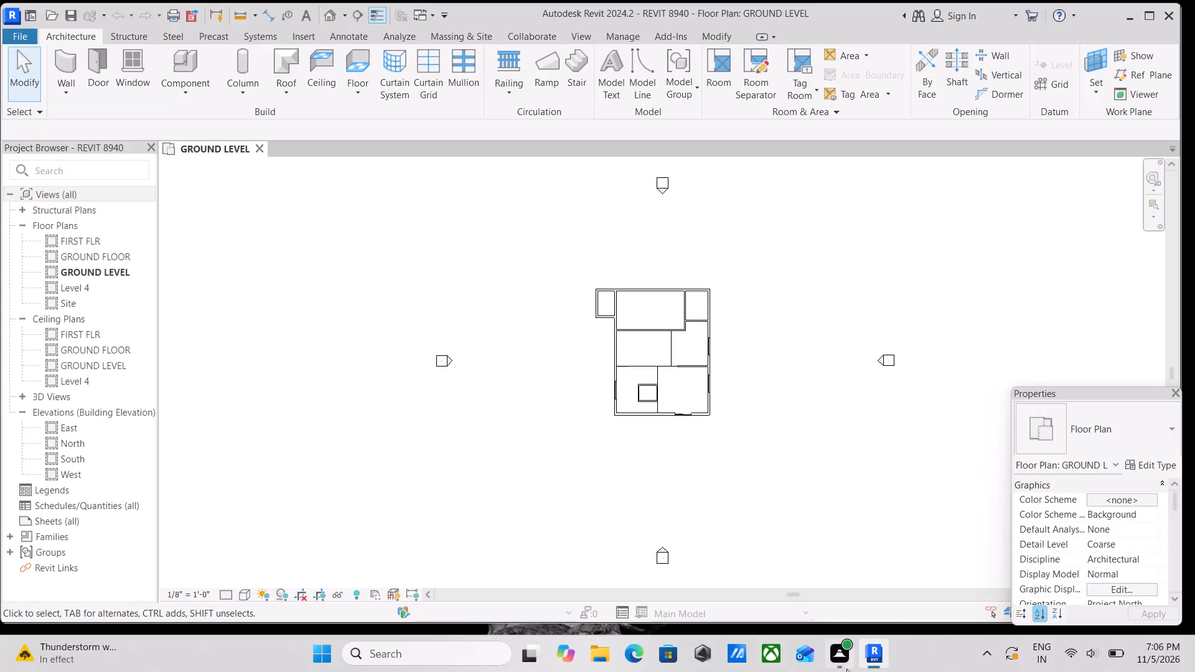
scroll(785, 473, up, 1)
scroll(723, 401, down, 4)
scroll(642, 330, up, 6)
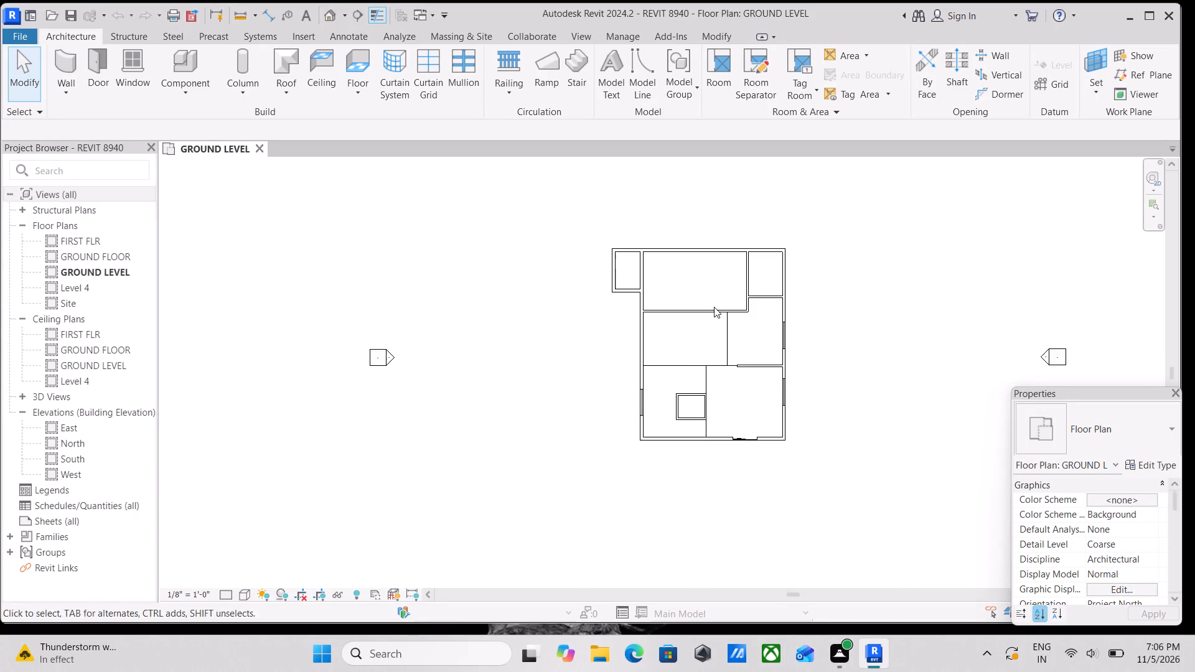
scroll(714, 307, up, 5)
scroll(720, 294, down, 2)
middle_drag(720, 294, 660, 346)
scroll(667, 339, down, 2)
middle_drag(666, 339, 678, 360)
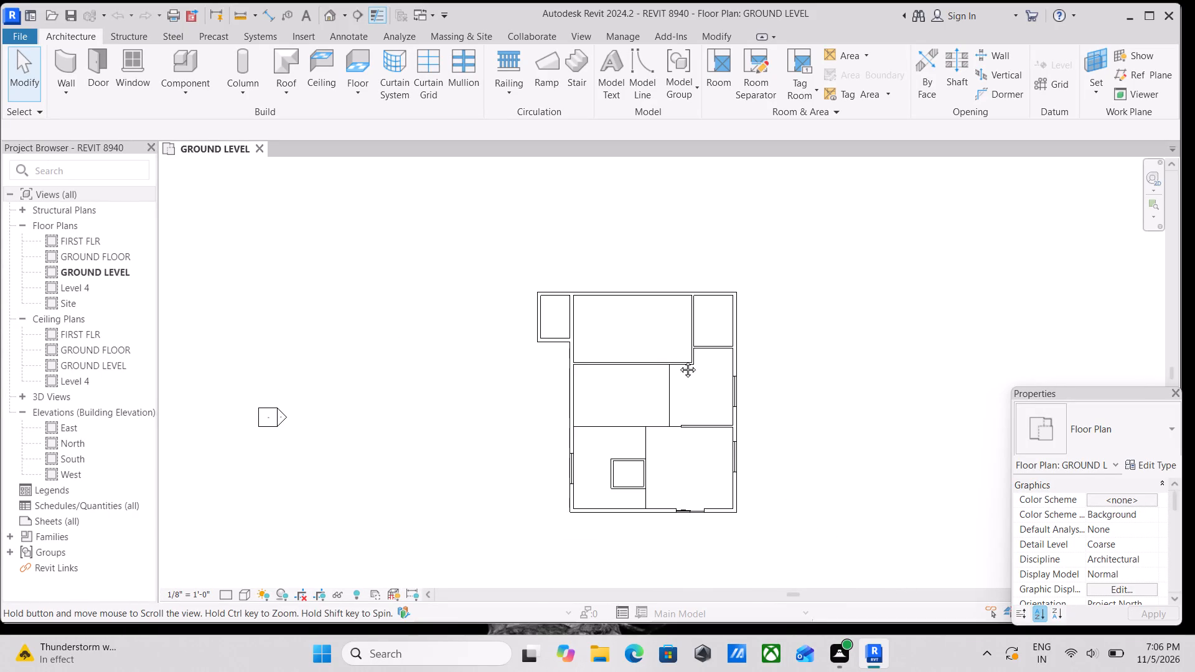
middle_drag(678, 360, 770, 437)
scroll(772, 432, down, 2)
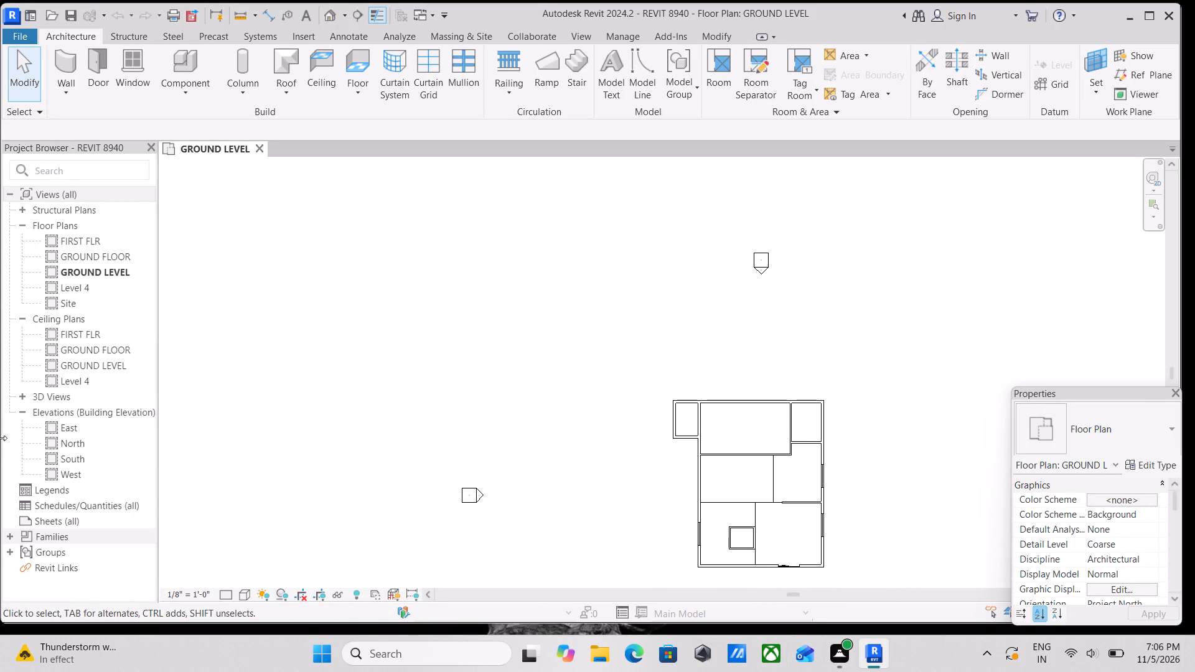
Open the default 3D view and examine the house's walls, doors and windows in isometric and from the top.
click(331, 14)
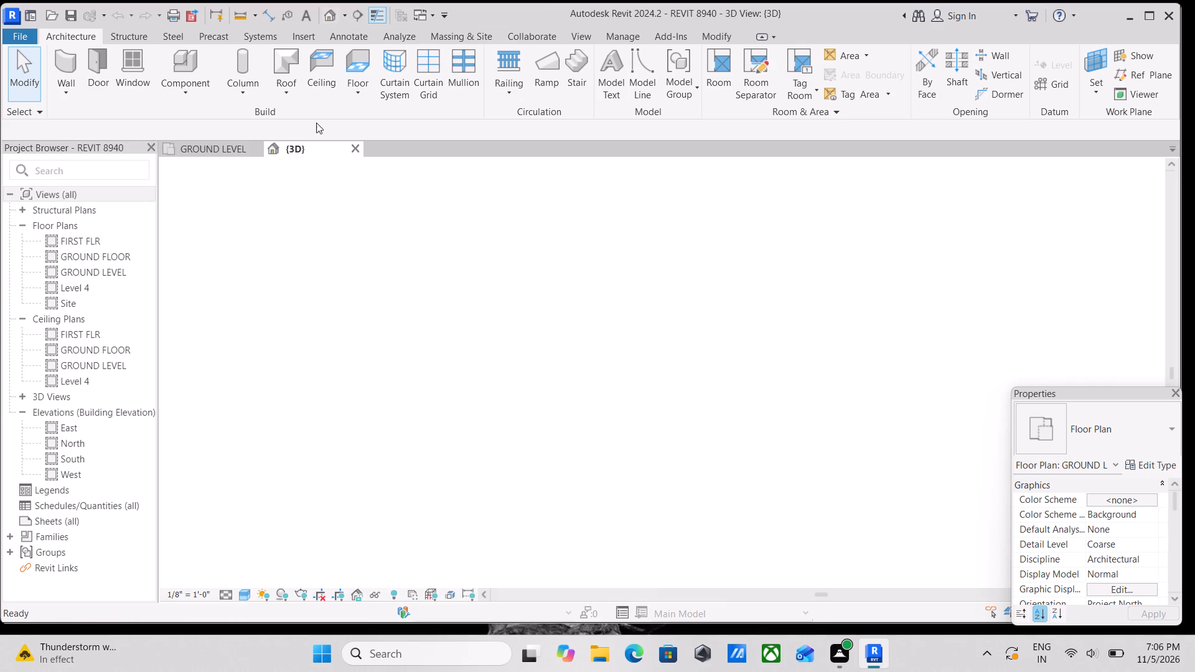
scroll(562, 403, up, 1)
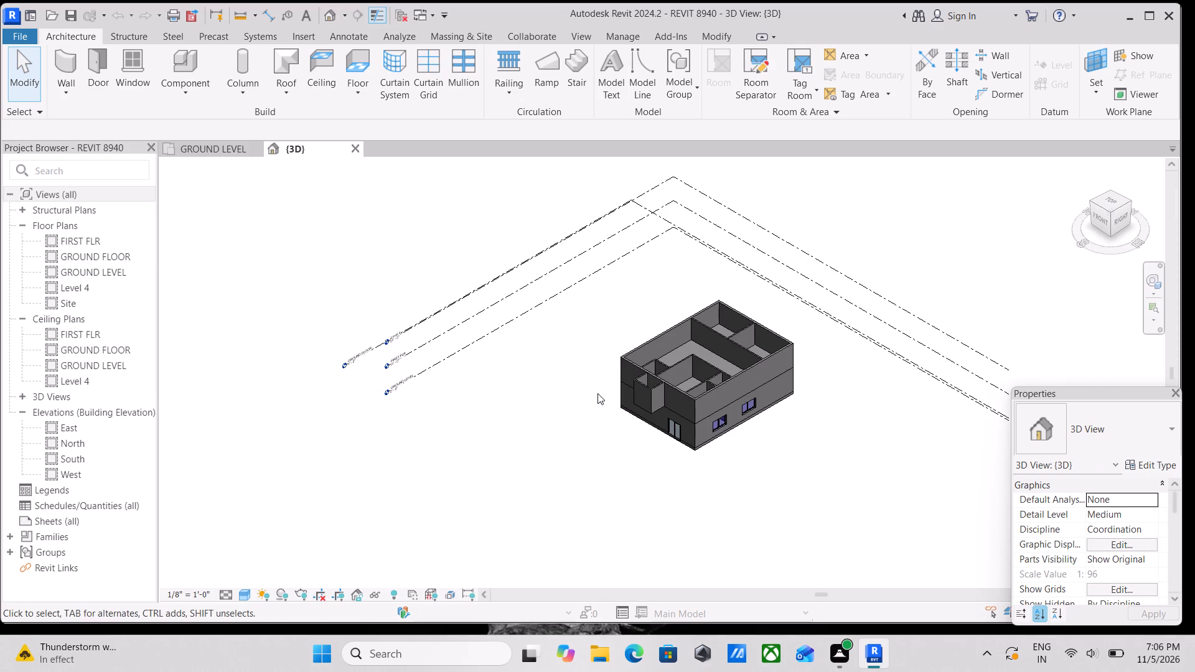
scroll(688, 404, down, 3)
scroll(751, 418, up, 2)
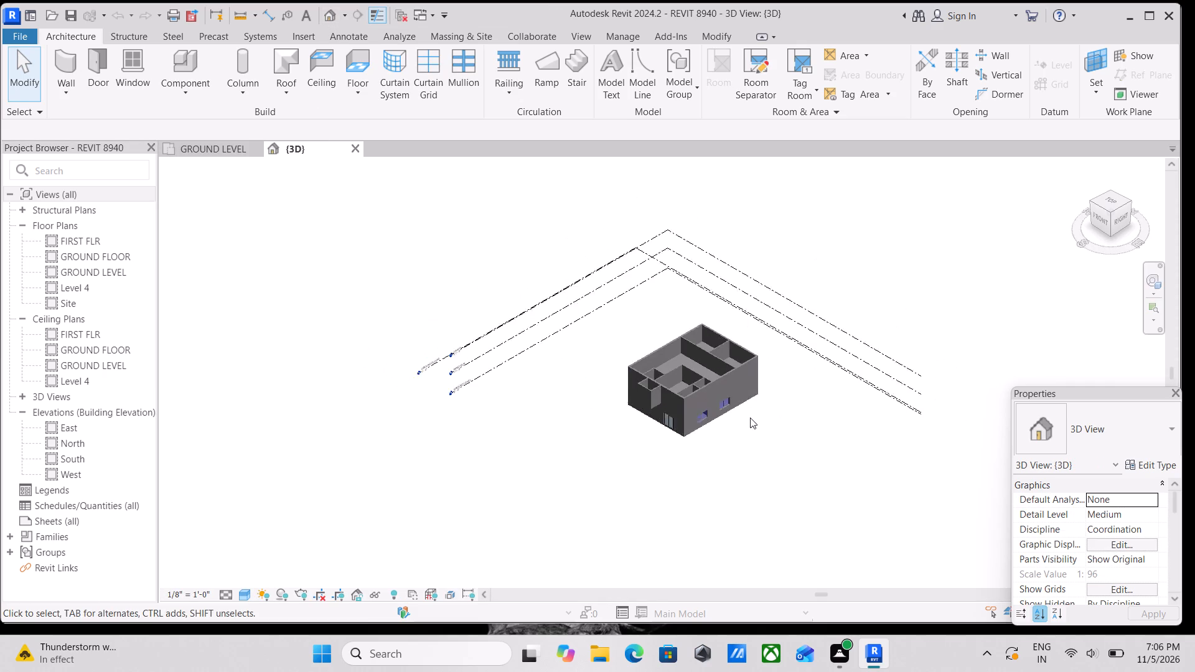
scroll(750, 418, up, 8)
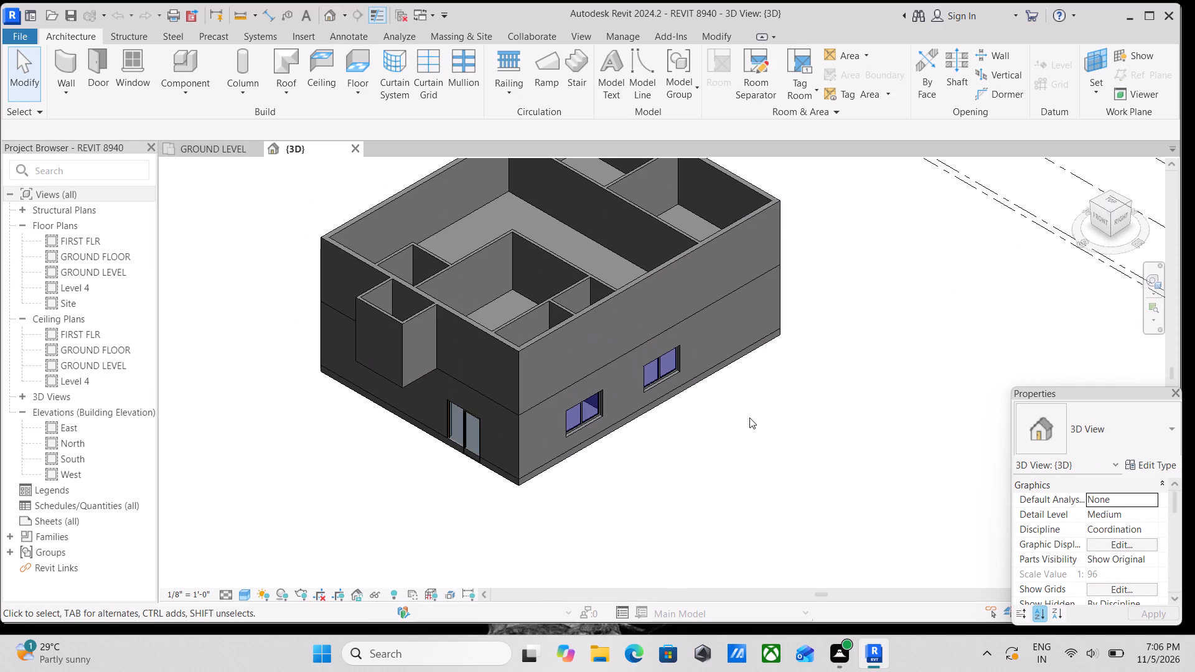
scroll(749, 418, up, 4)
scroll(696, 394, down, 6)
middle_drag(677, 381, 736, 485)
scroll(734, 480, up, 1)
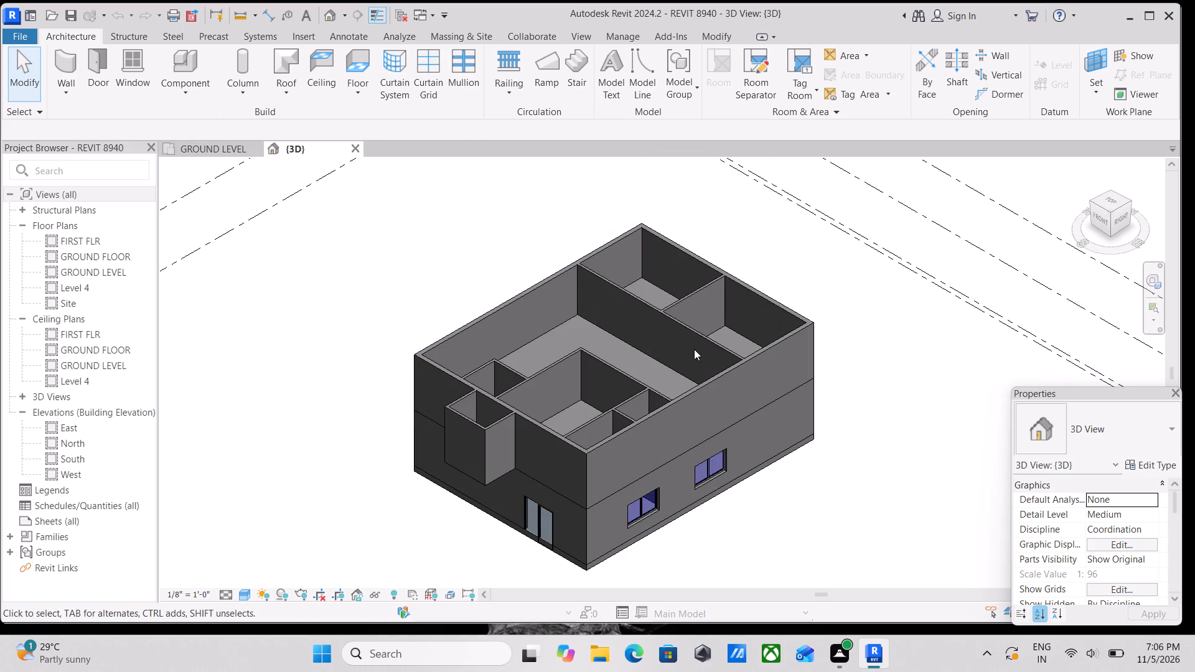
scroll(694, 349, down, 4)
scroll(736, 404, down, 2)
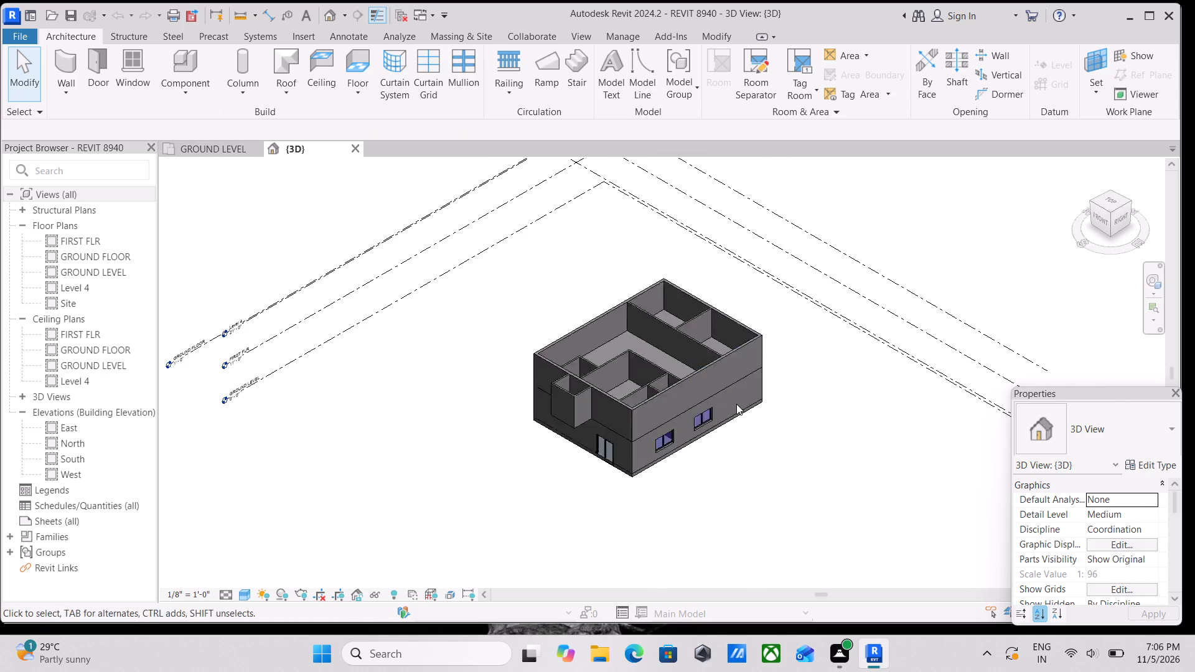
scroll(736, 404, down, 1)
scroll(736, 404, up, 3)
scroll(924, 318, up, 2)
scroll(336, 276, down, 2)
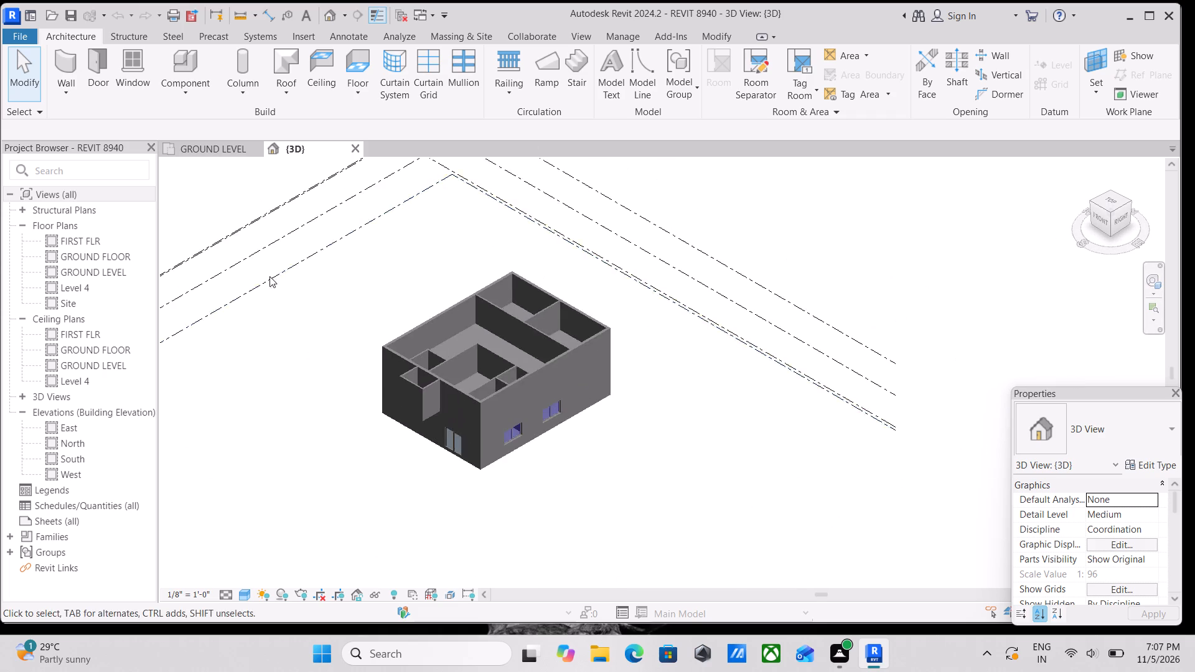
scroll(174, 197, down, 1)
middle_drag(179, 203, 368, 346)
scroll(368, 346, up, 1)
middle_drag(484, 390, 497, 336)
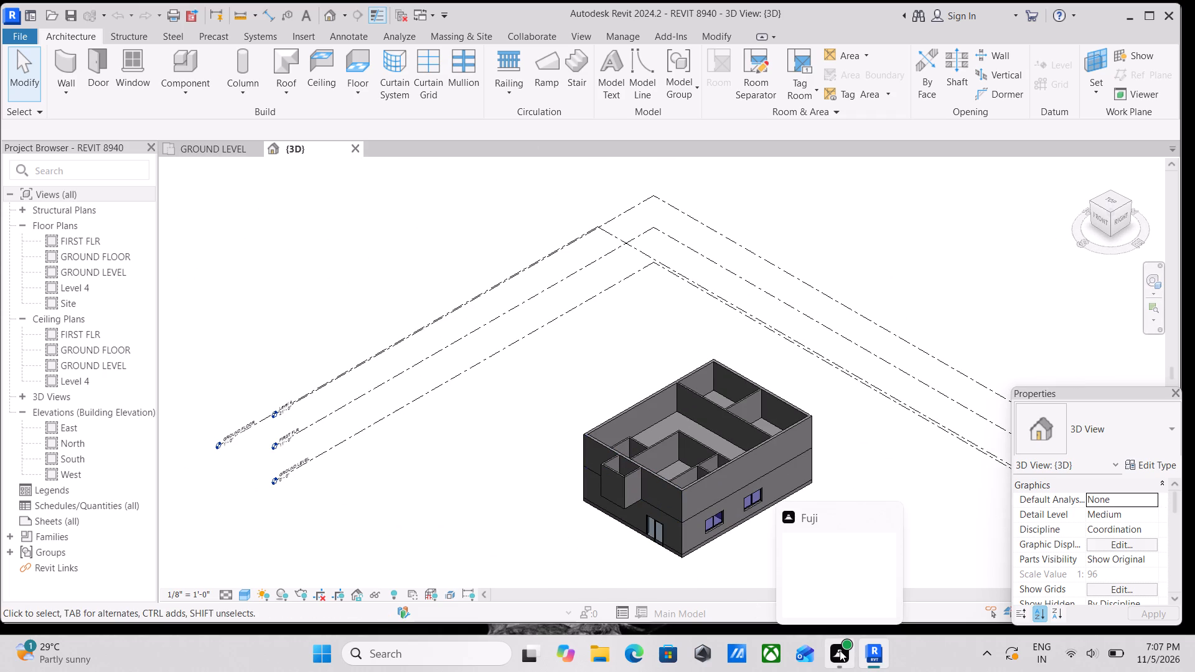
scroll(828, 646, down, 1)
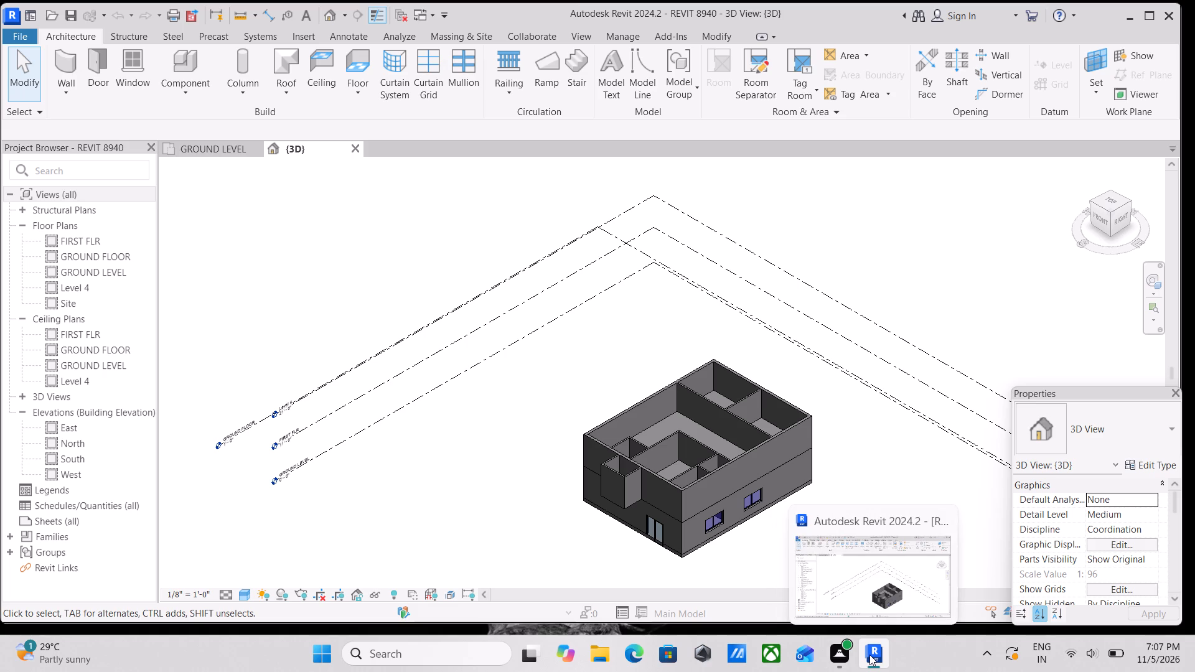
scroll(1066, 642, down, 3)
scroll(743, 452, up, 3)
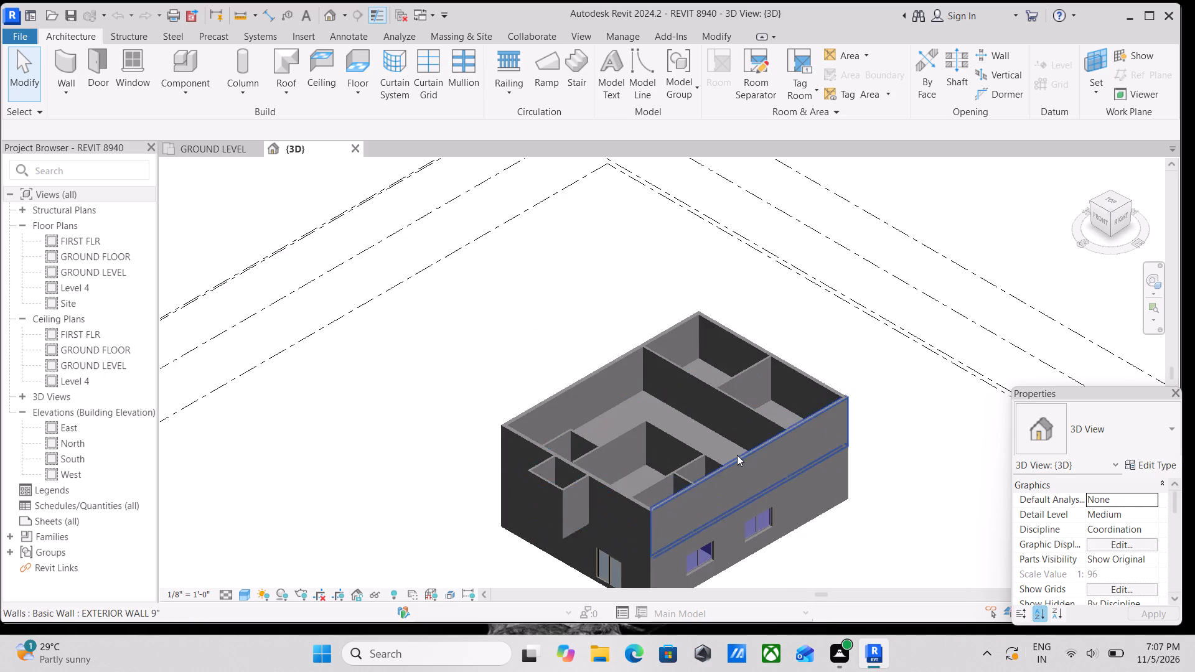
scroll(737, 455, up, 5)
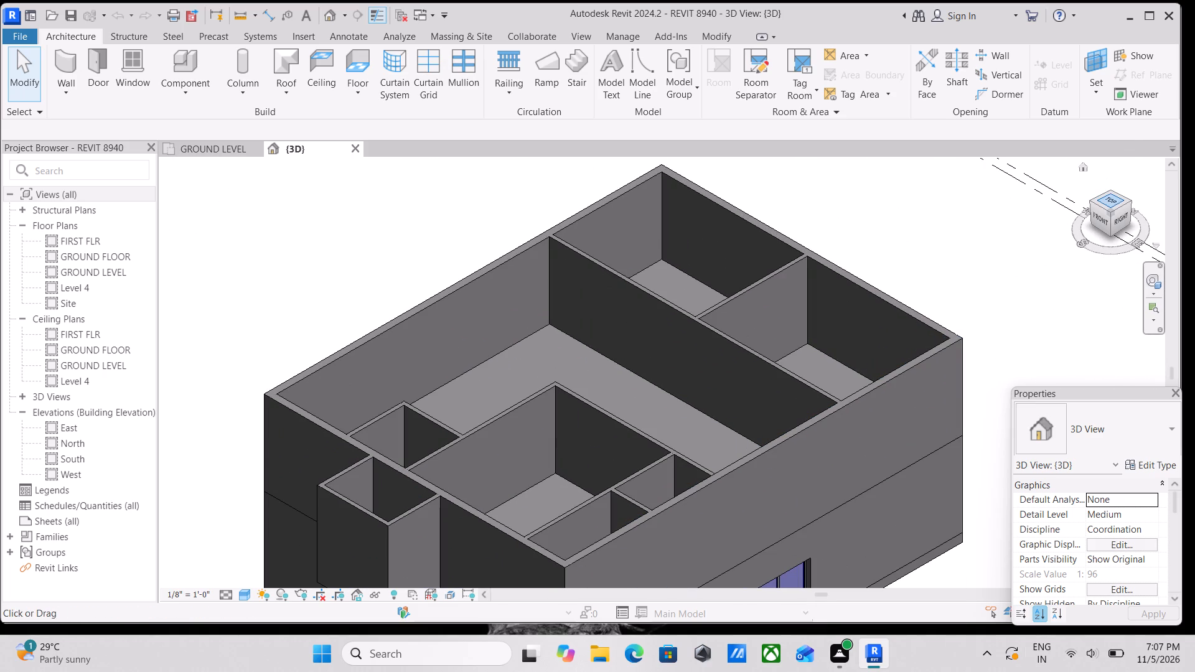
click(1108, 204)
scroll(743, 330, up, 6)
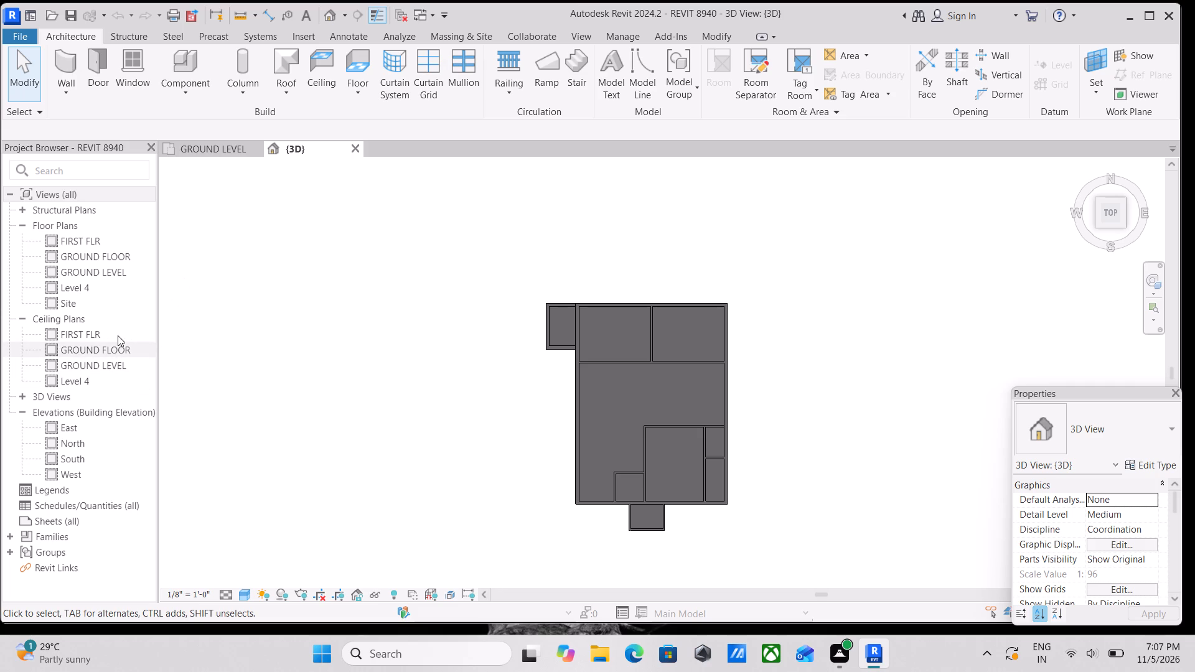
Open the GROUND FLOOR plan and examine the layout of the labelled rooms, from the living room and stairs to the toilet and master bedroom.
double_click(98, 253)
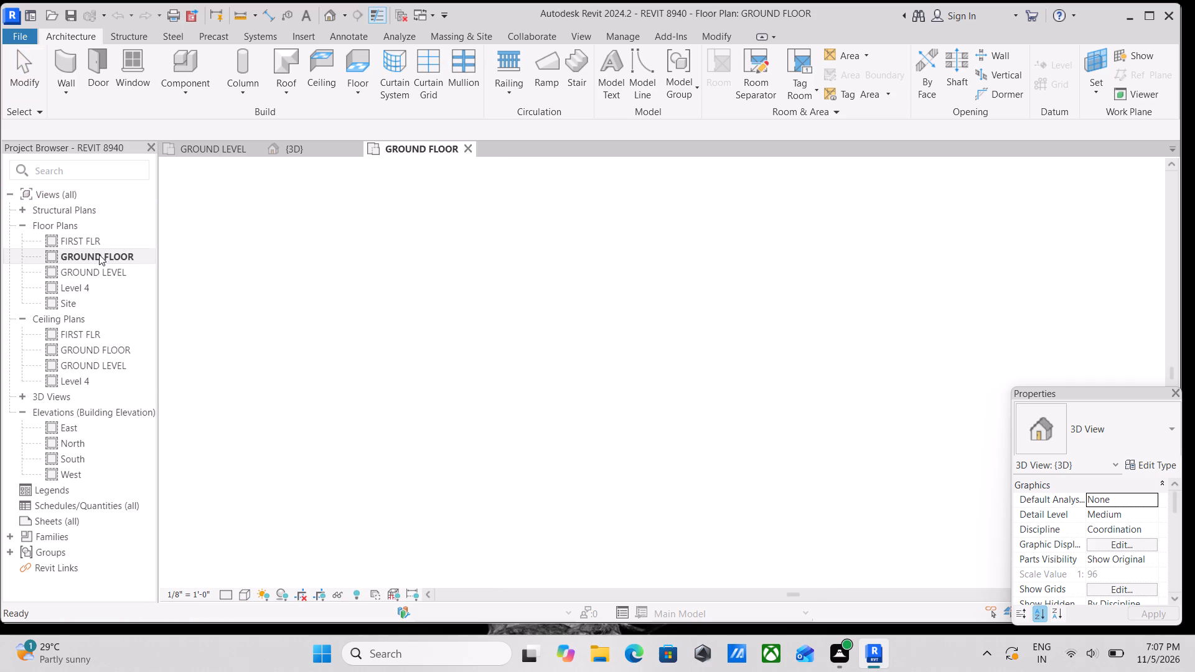
scroll(712, 412, up, 5)
middle_drag(733, 433, 682, 396)
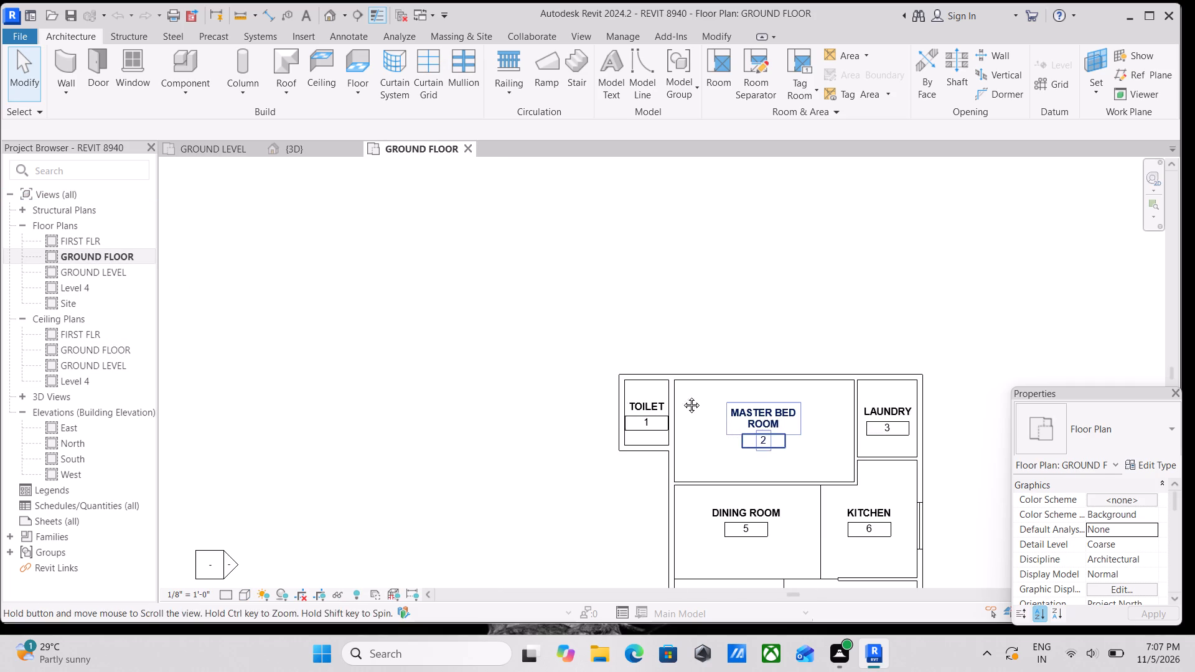
middle_drag(682, 396, 653, 357)
scroll(652, 353, up, 1)
scroll(707, 482, down, 2)
middle_drag(707, 482, 715, 359)
scroll(739, 490, down, 1)
scroll(822, 464, down, 1)
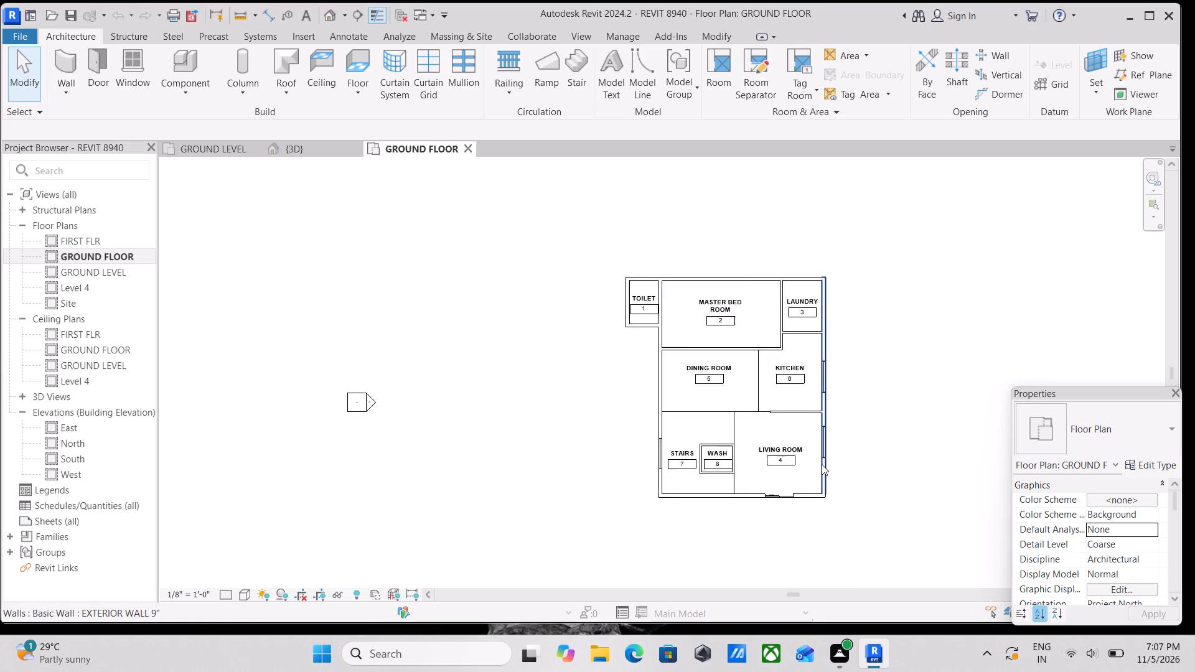
scroll(822, 464, down, 1)
middle_drag(821, 463, 810, 449)
scroll(728, 427, up, 11)
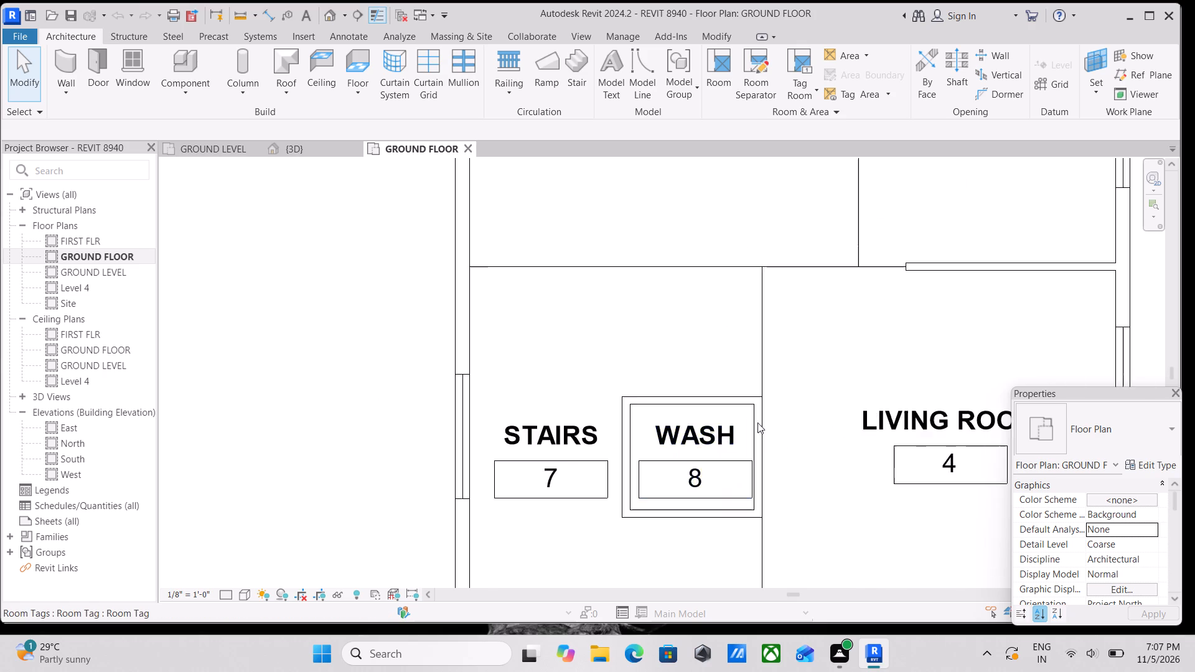
scroll(760, 418, down, 2)
middle_drag(760, 418, 757, 476)
scroll(757, 476, down, 1)
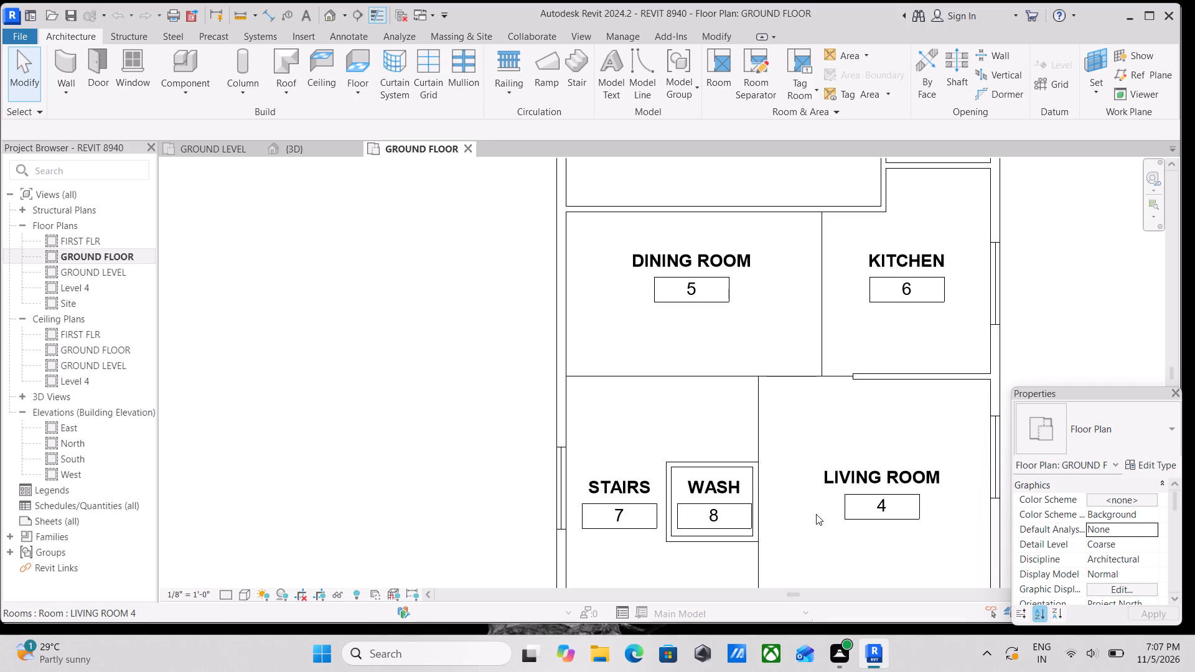
scroll(816, 514, up, 2)
scroll(749, 452, up, 2)
scroll(735, 392, down, 2)
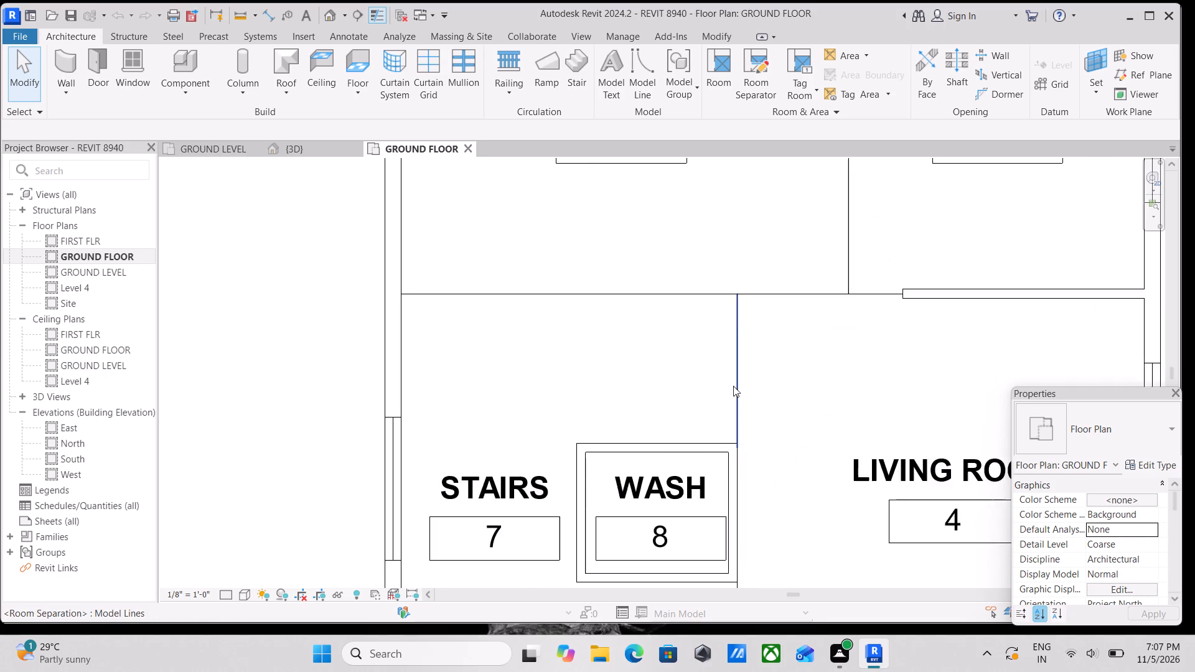
scroll(733, 386, down, 1)
middle_drag(729, 376, 772, 450)
middle_drag(770, 445, 776, 366)
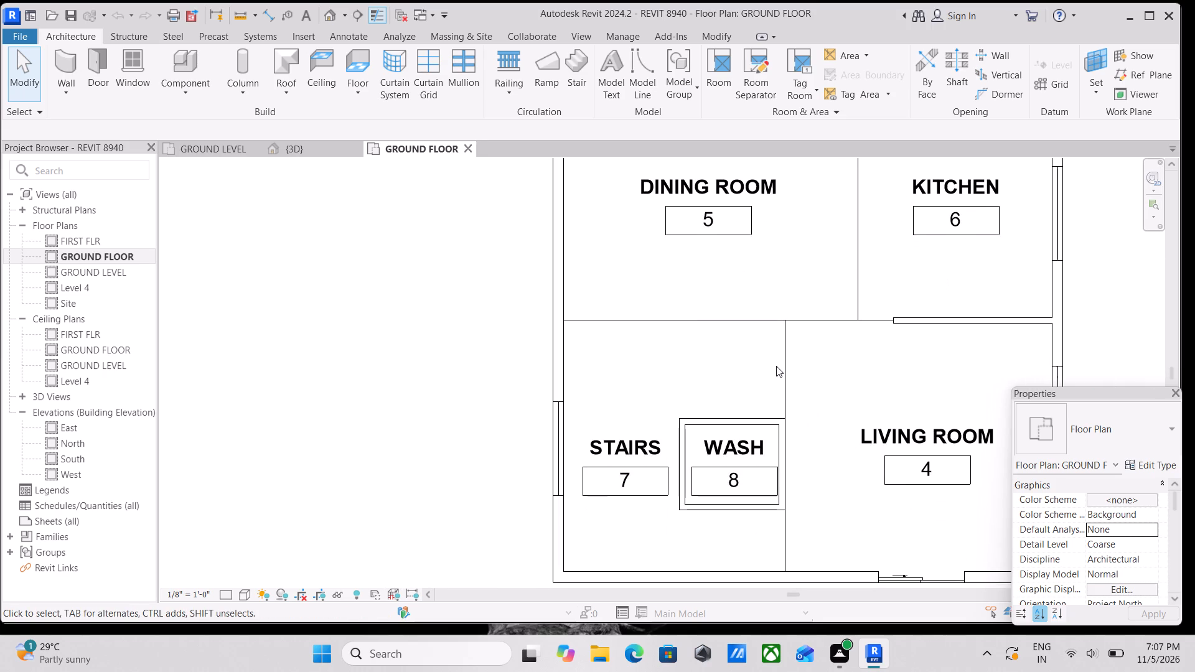
scroll(942, 505, down, 2)
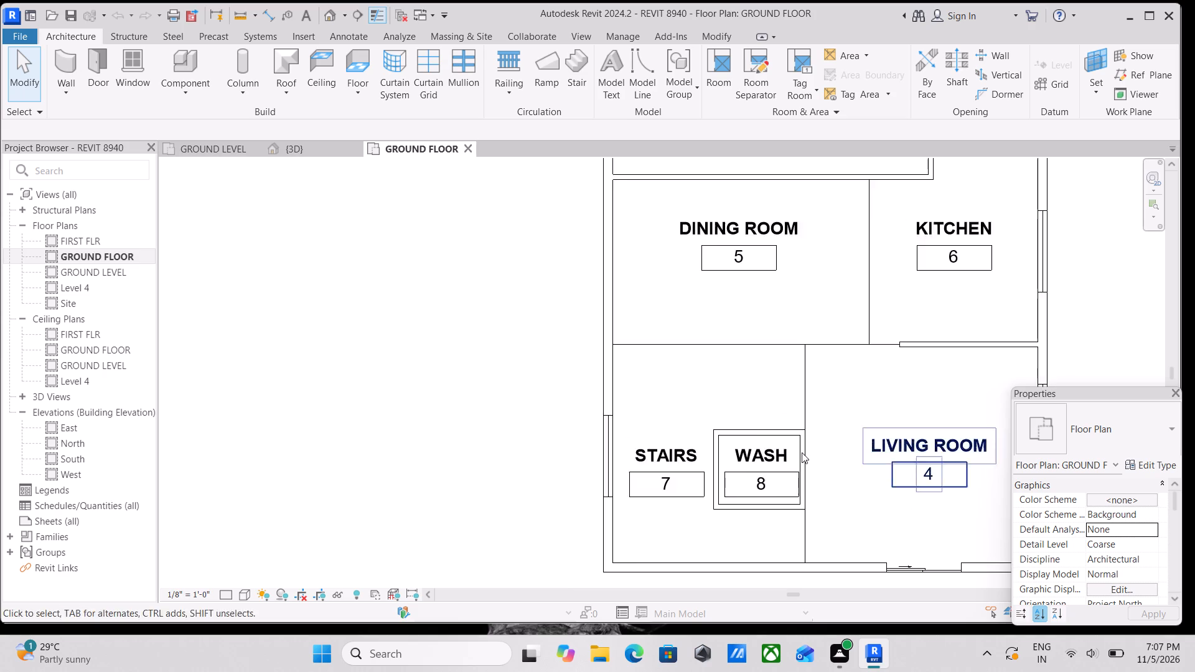
scroll(761, 427, down, 2)
middle_drag(740, 428, 613, 440)
middle_drag(661, 425, 670, 457)
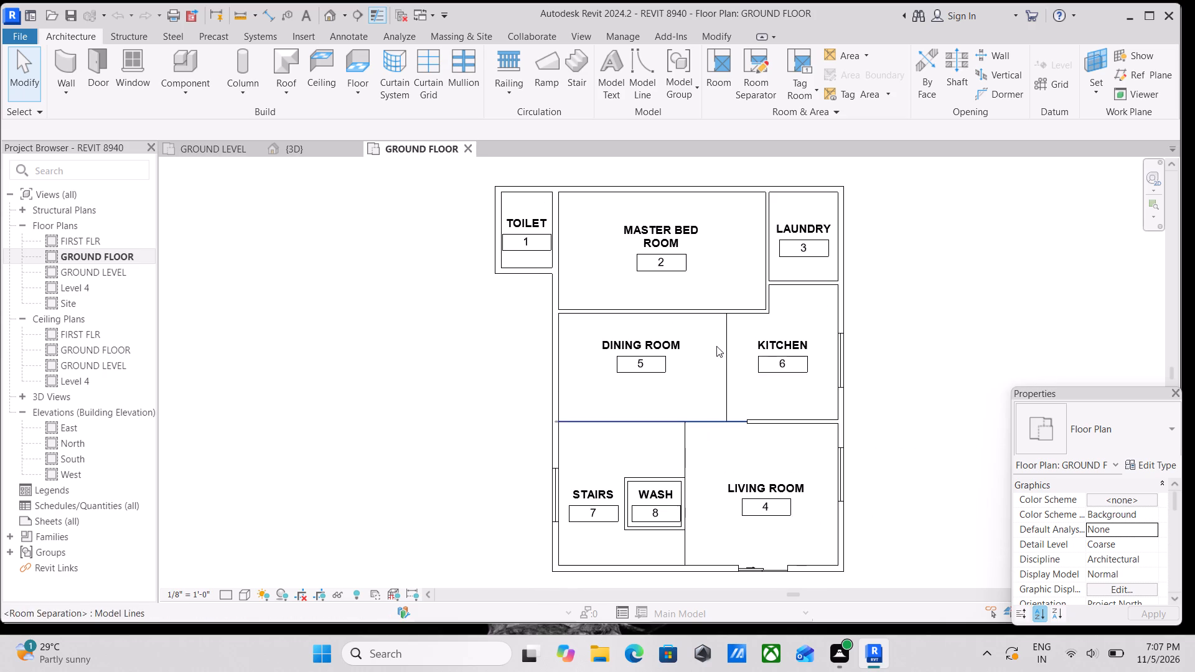
middle_drag(716, 344, 723, 444)
middle_drag(650, 345, 655, 406)
scroll(654, 405, up, 3)
scroll(500, 393, up, 2)
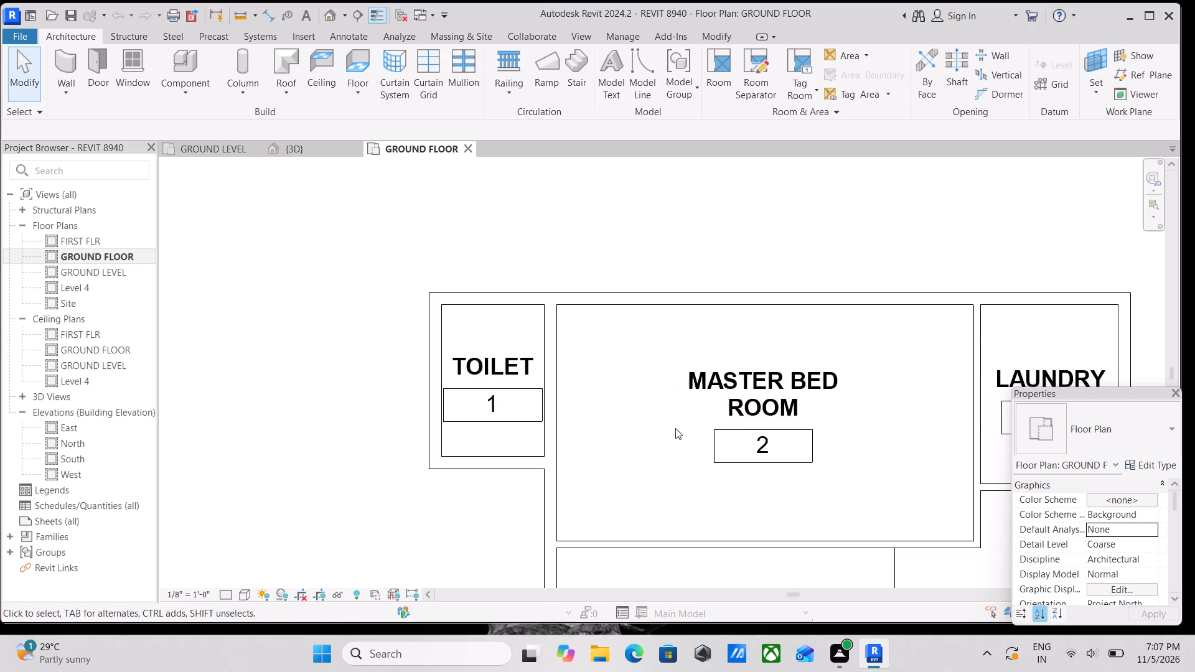
middle_drag(675, 428, 677, 322)
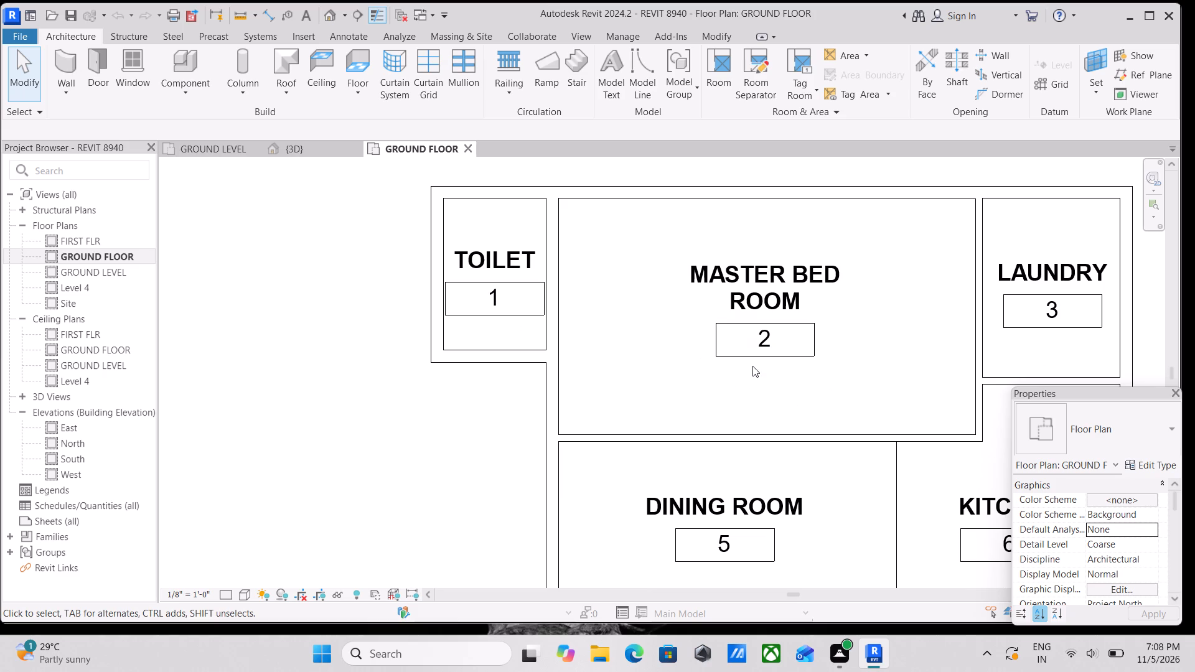
scroll(785, 386, down, 3)
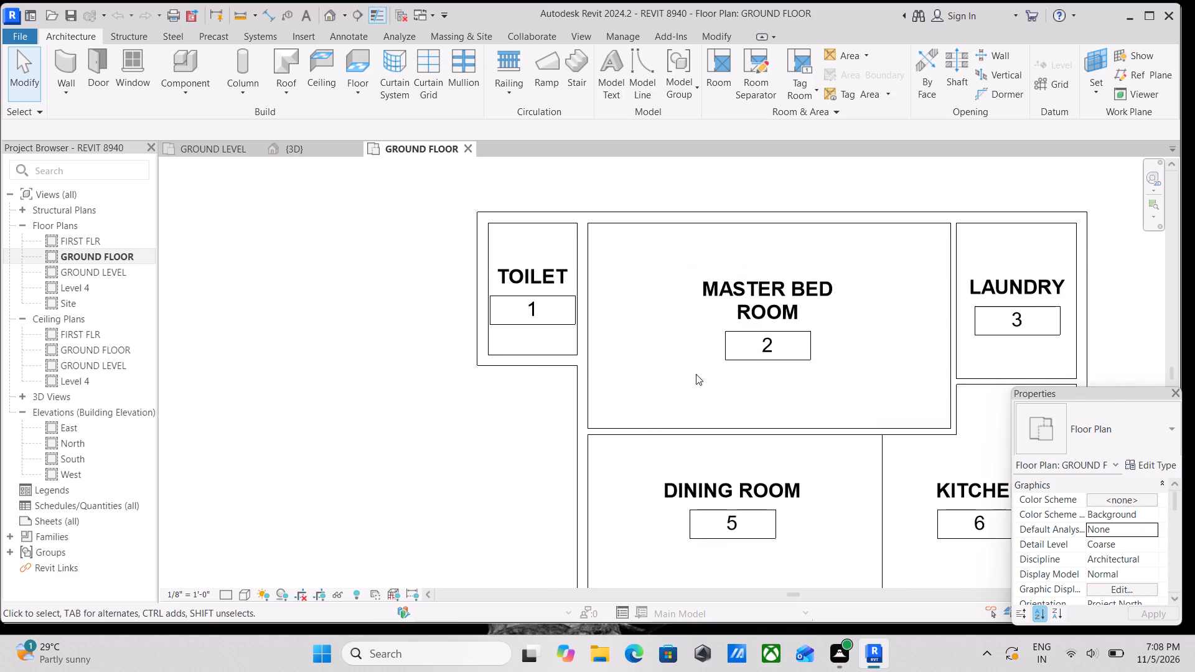
scroll(614, 316, up, 2)
middle_drag(602, 312, 533, 301)
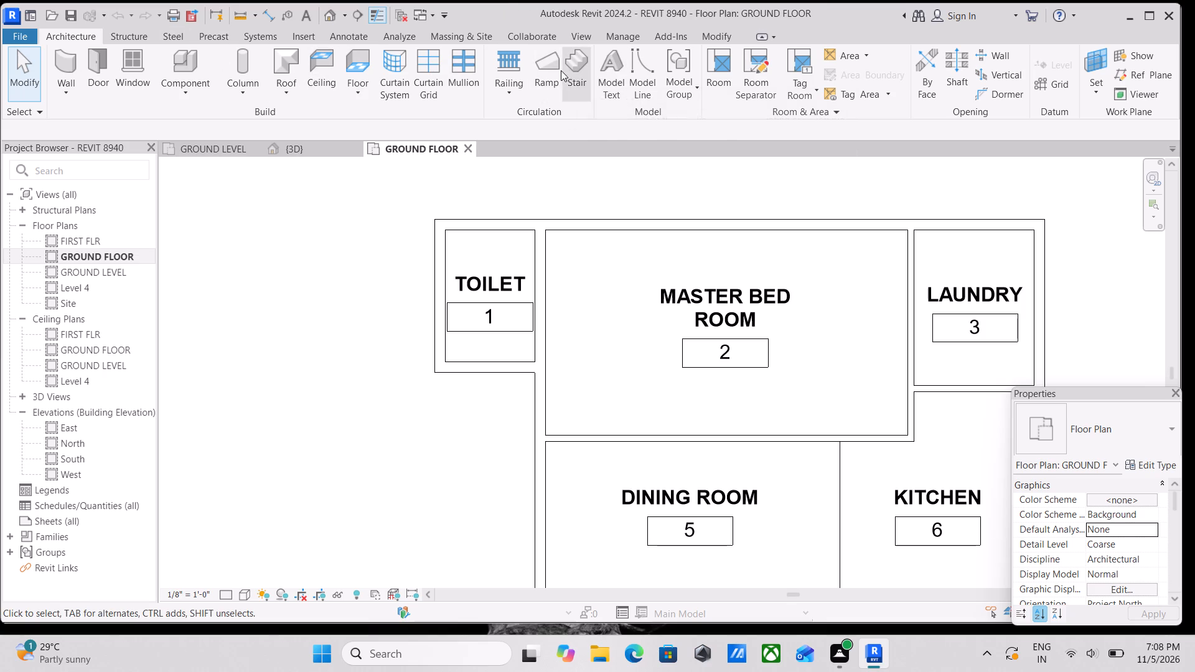
scroll(561, 71, down, 2)
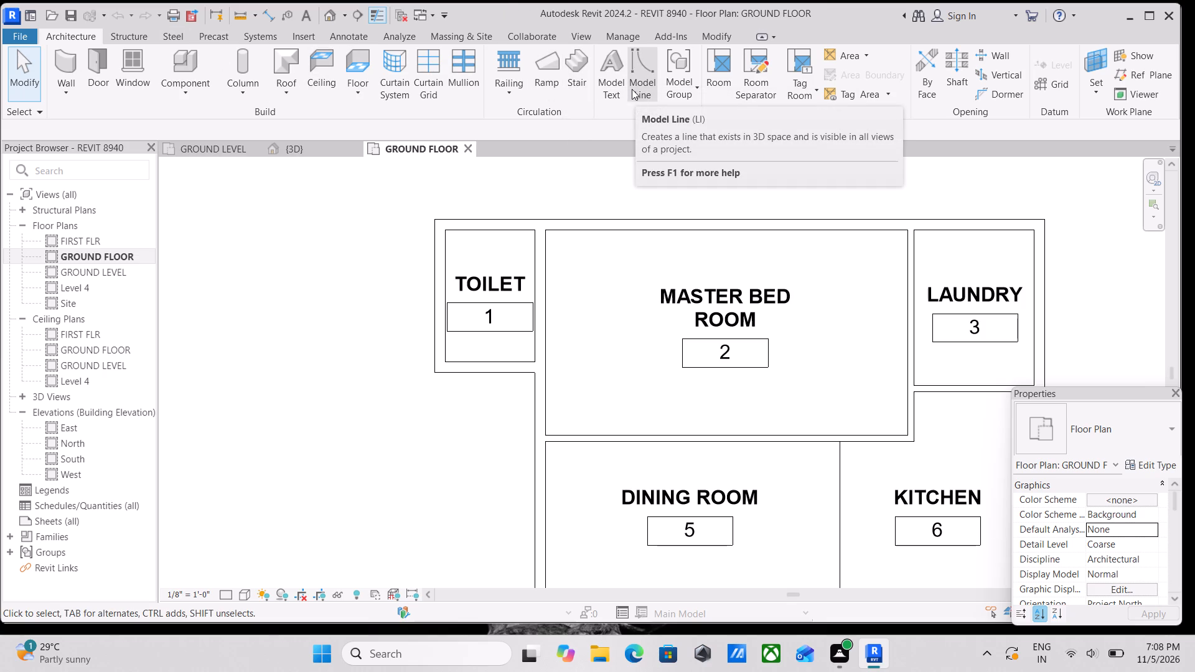
scroll(757, 116, down, 2)
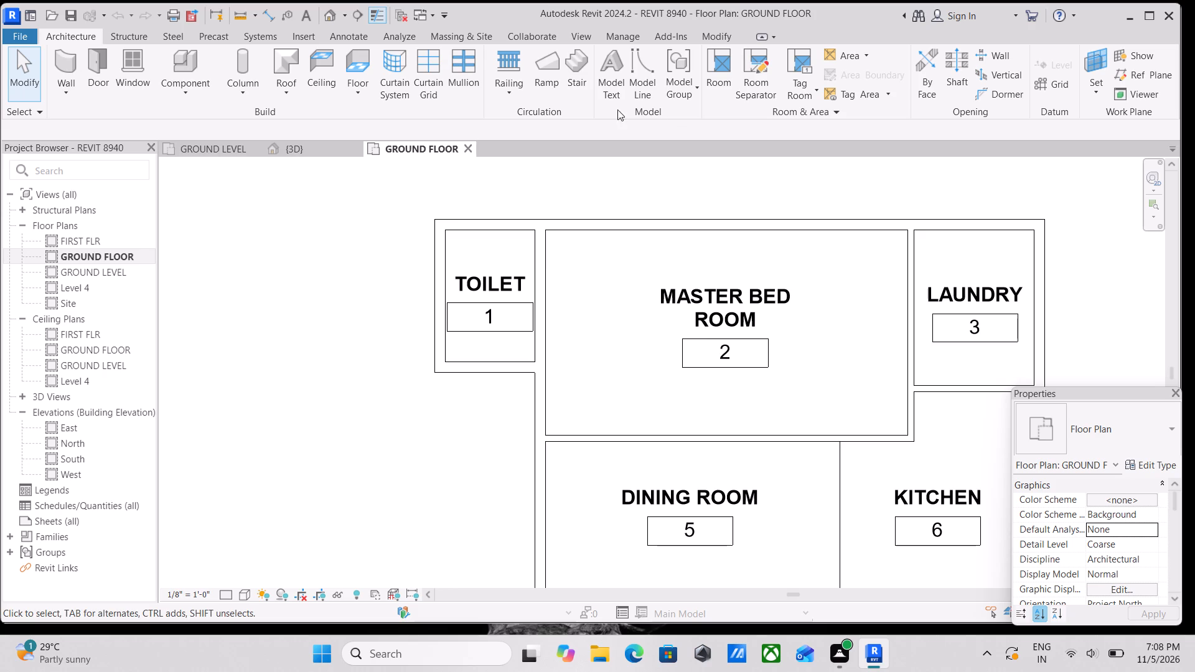
scroll(586, 105, down, 2)
scroll(756, 411, down, 3)
scroll(746, 398, up, 2)
scroll(652, 285, up, 3)
middle_drag(634, 286, 722, 392)
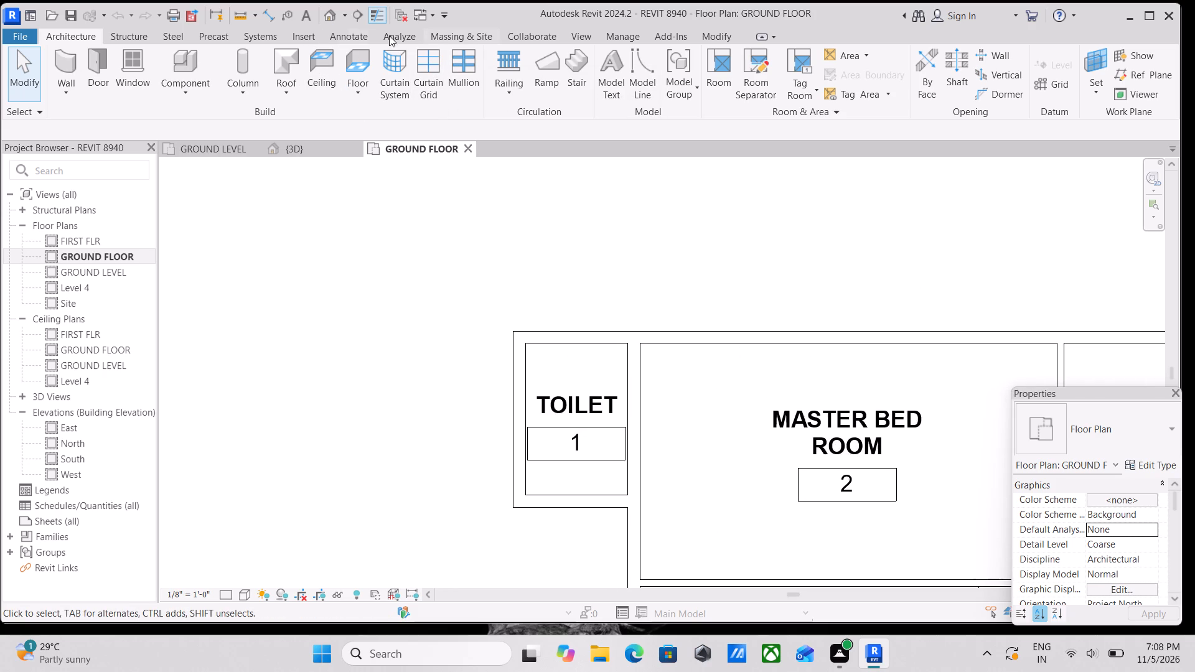
Pick the Door-Interior-Single-2_Panel-Wood family from the Residential subfolder of Doors as the family to load.
click(308, 36)
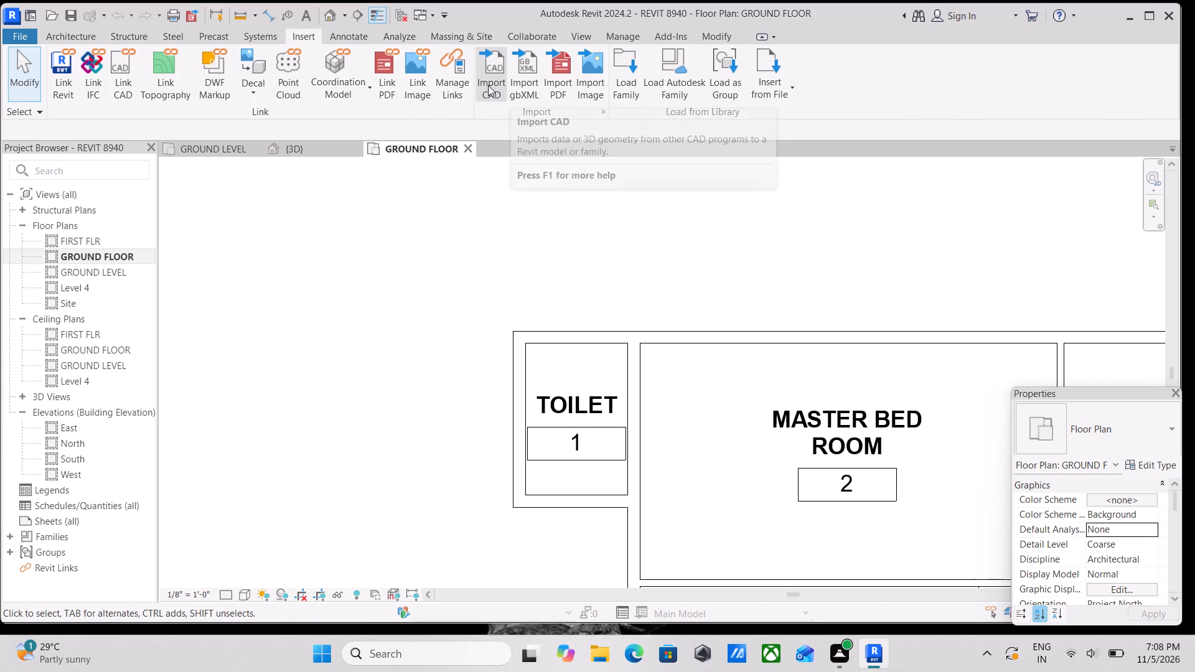
click(635, 85)
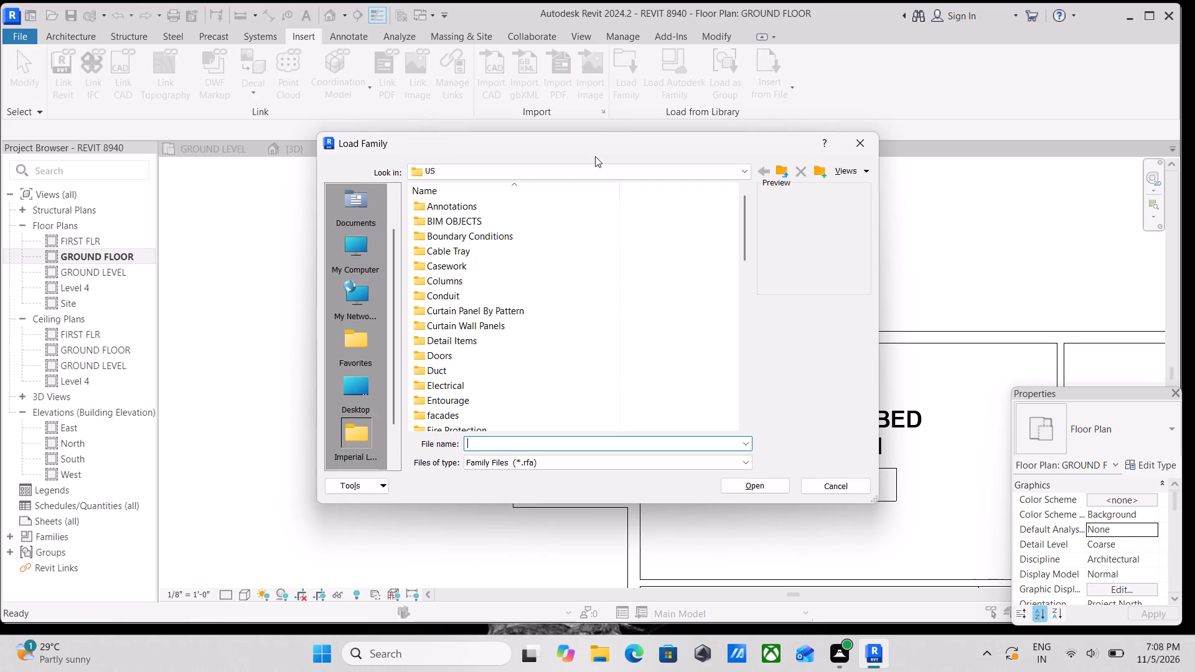
scroll(588, 174, down, 1)
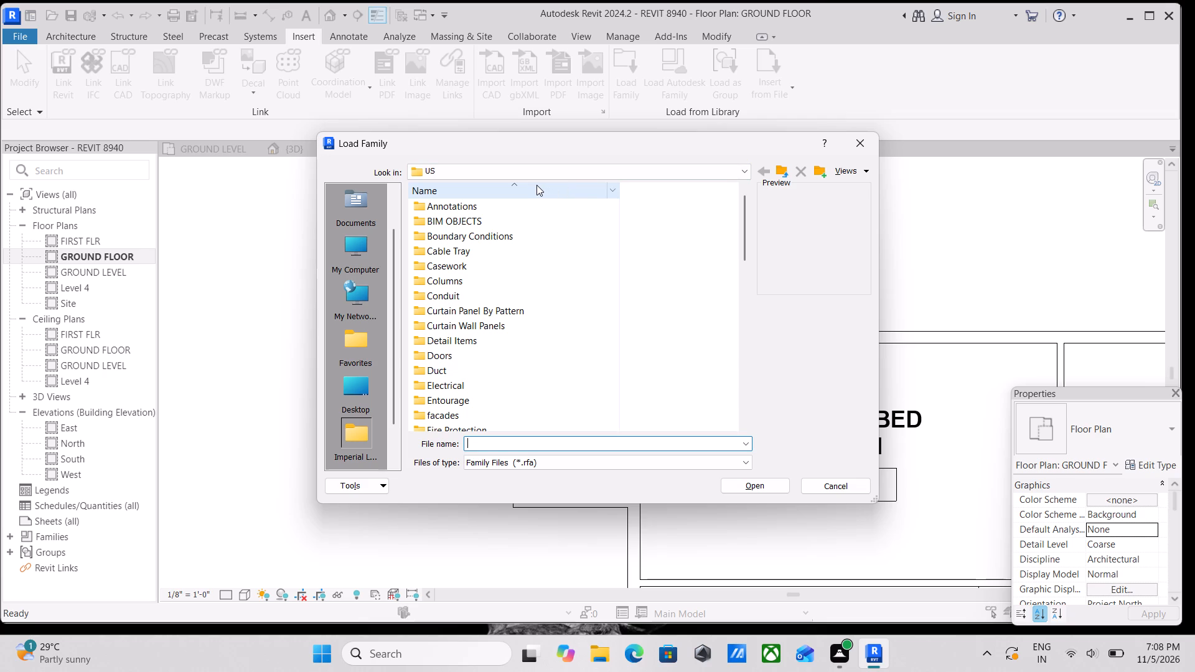
scroll(552, 176, down, 2)
scroll(574, 265, down, 1)
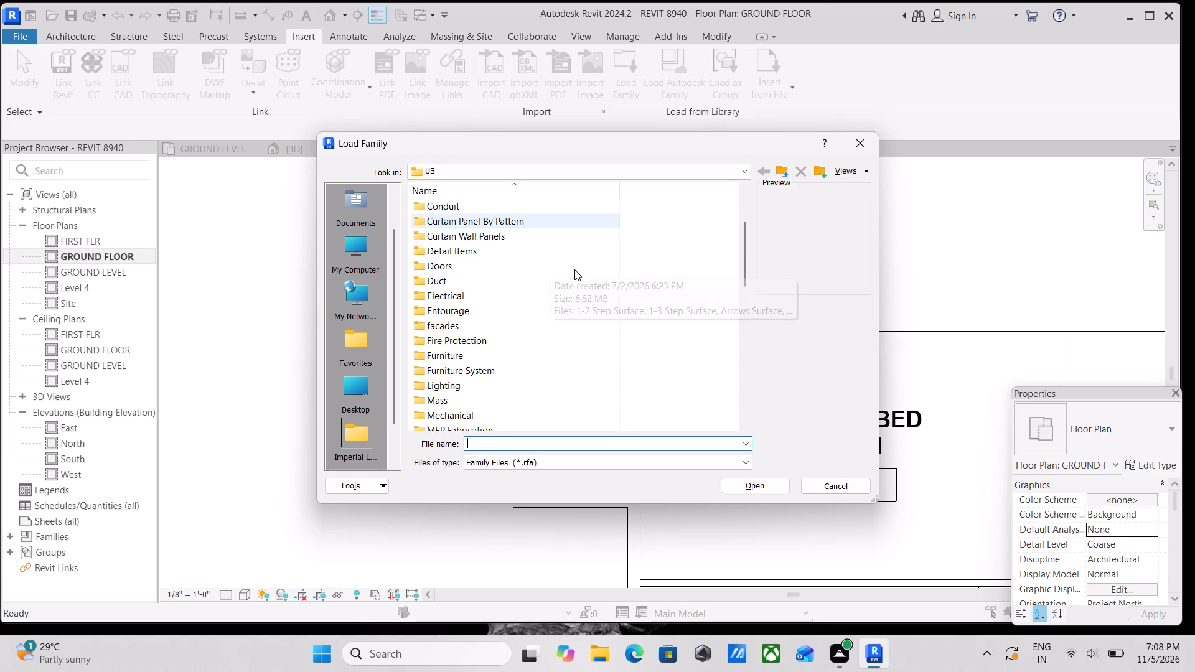
scroll(574, 269, down, 2)
scroll(574, 269, up, 2)
scroll(519, 256, up, 3)
scroll(497, 260, down, 2)
double_click(457, 266)
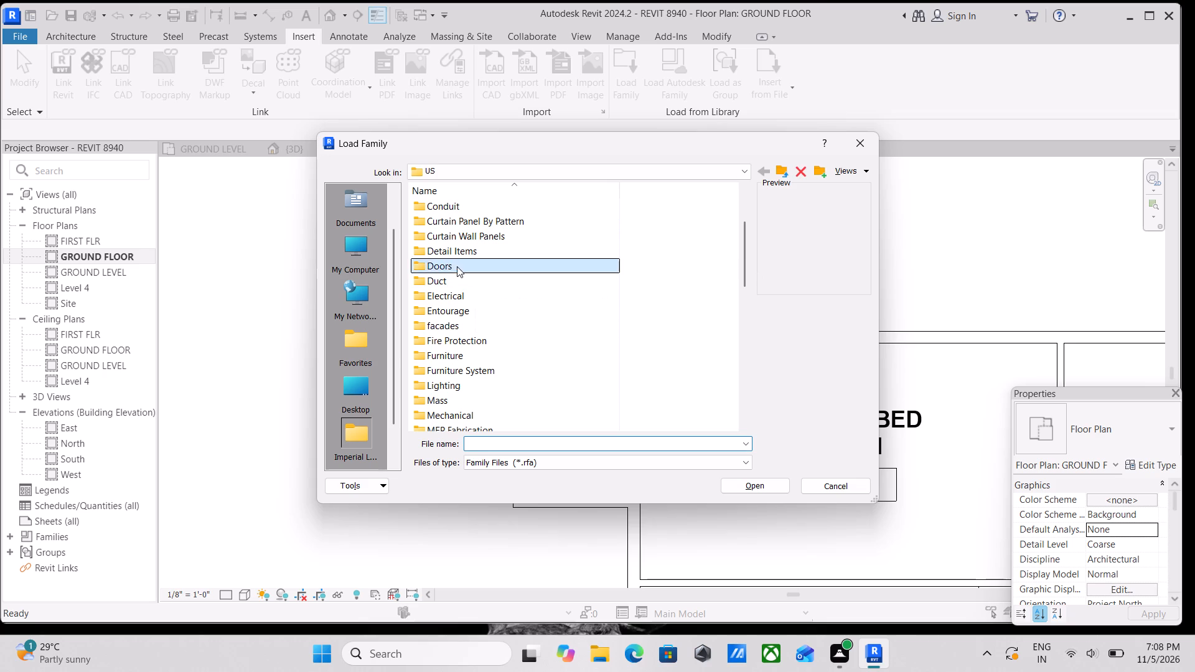
click(452, 254)
click(500, 302)
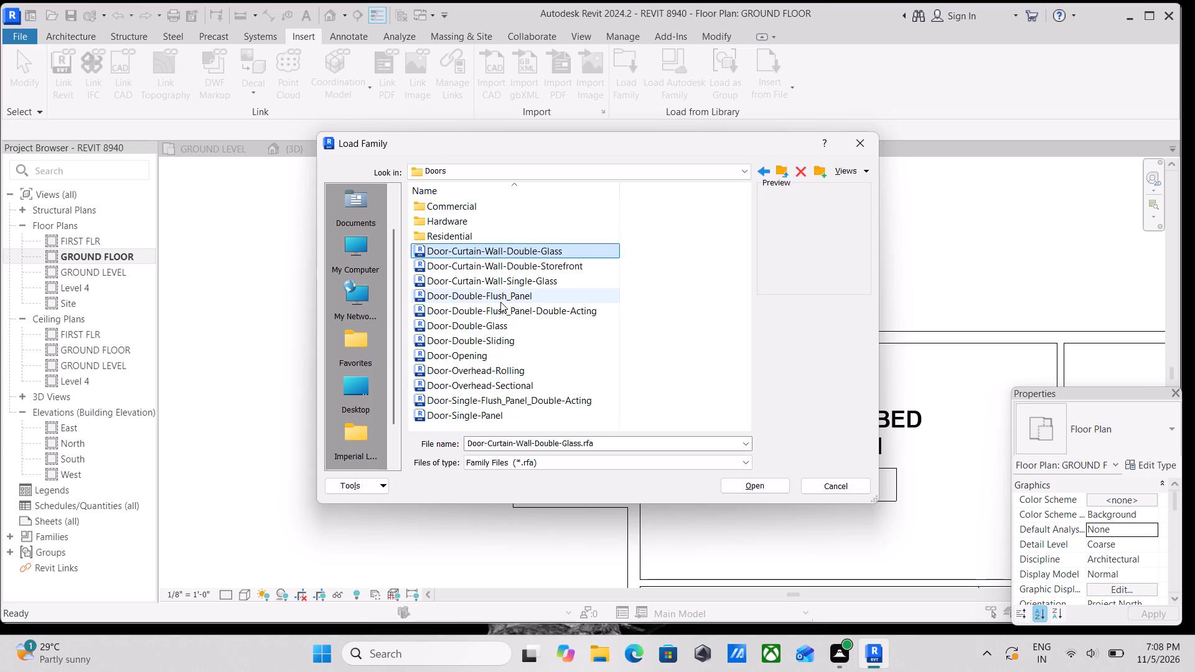
click(502, 288)
double_click(460, 240)
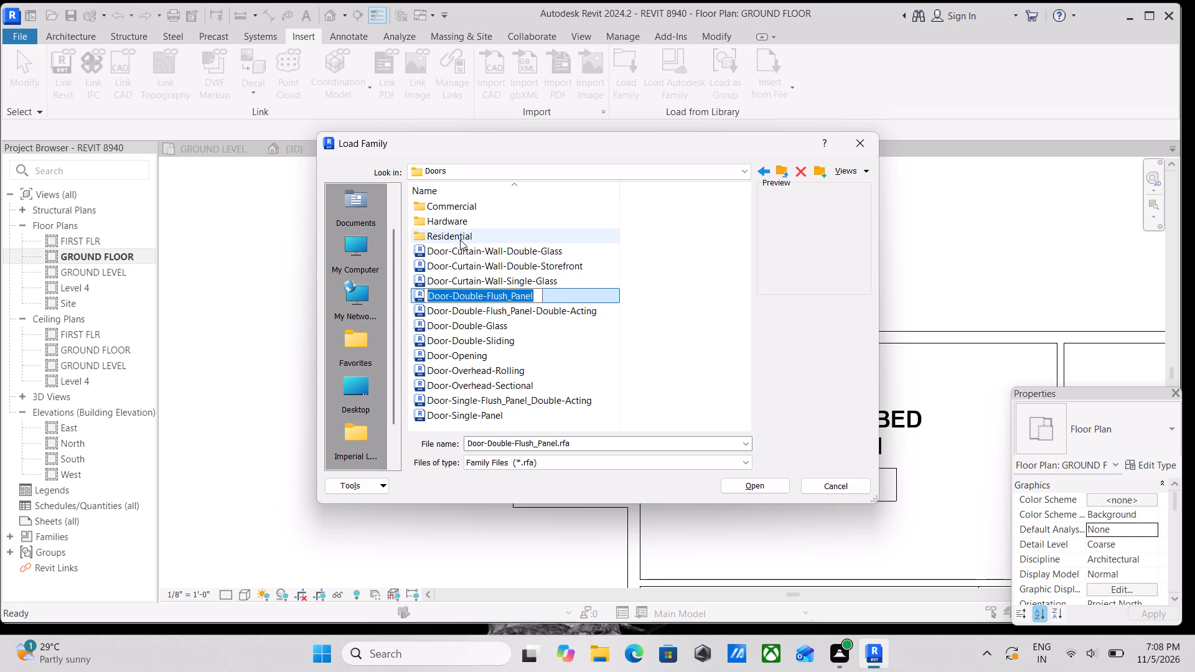
click(460, 240)
scroll(468, 263, down, 2)
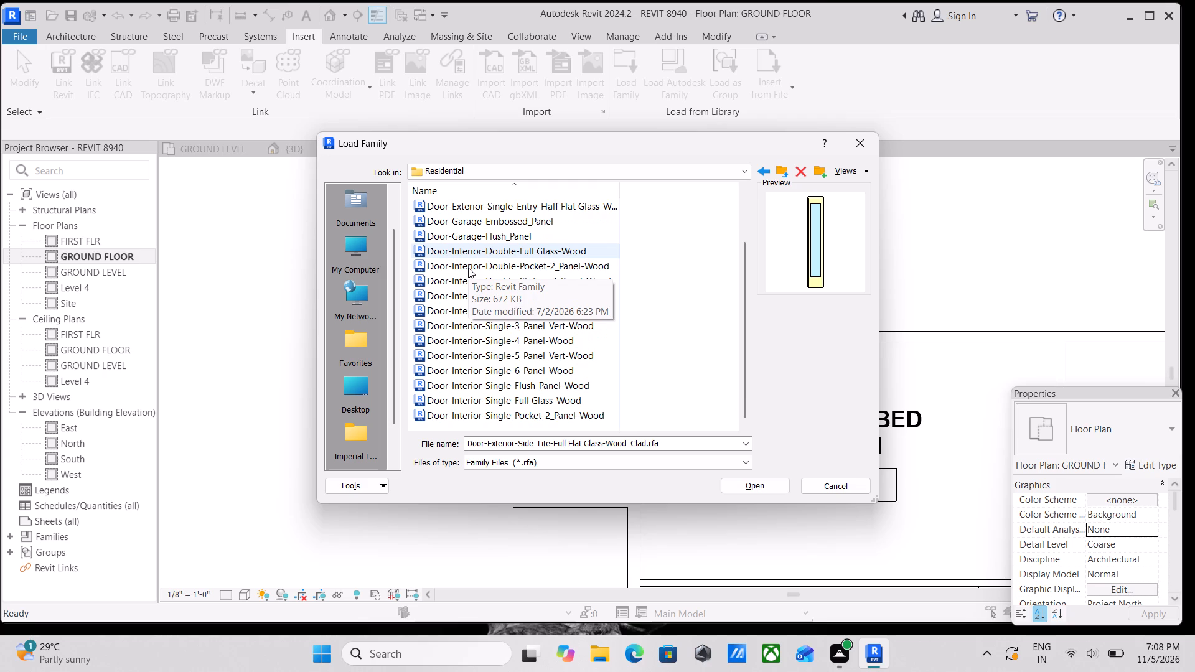
scroll(471, 268, down, 2)
click(494, 301)
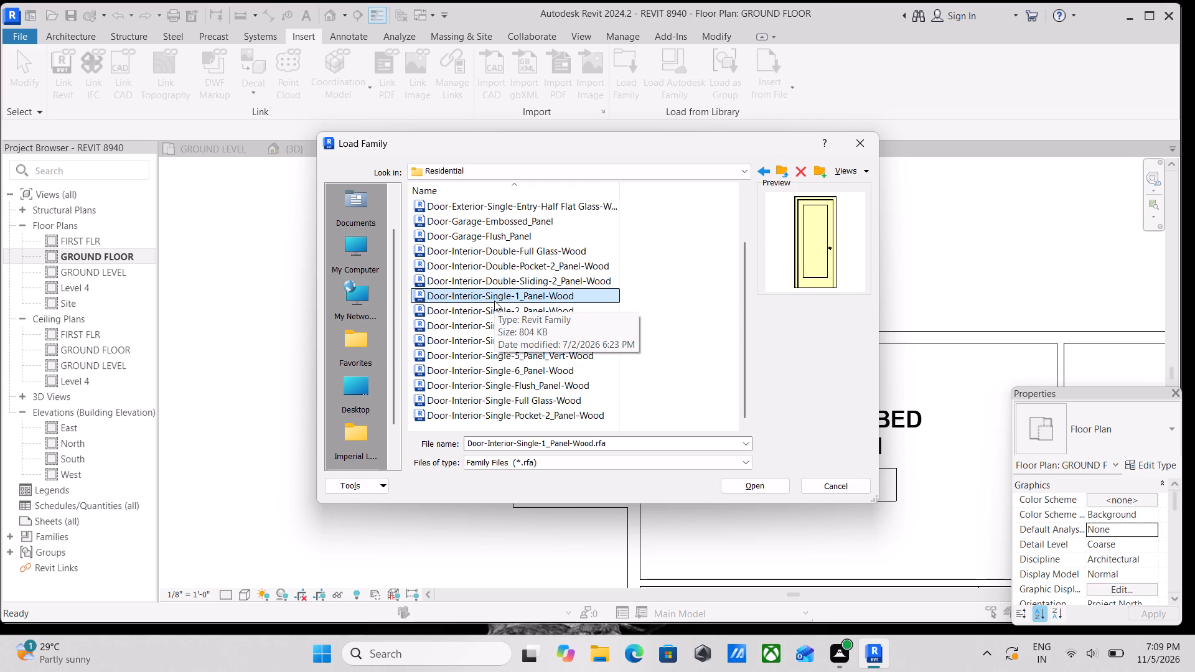
scroll(476, 286, down, 2)
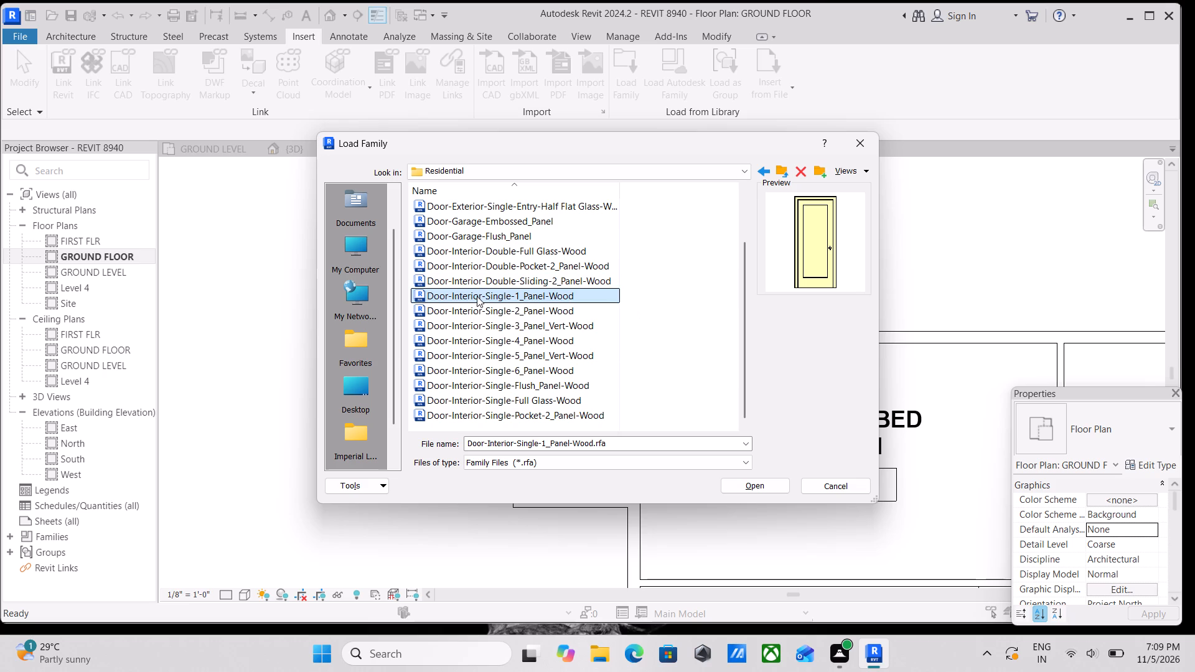
click(477, 296)
click(486, 324)
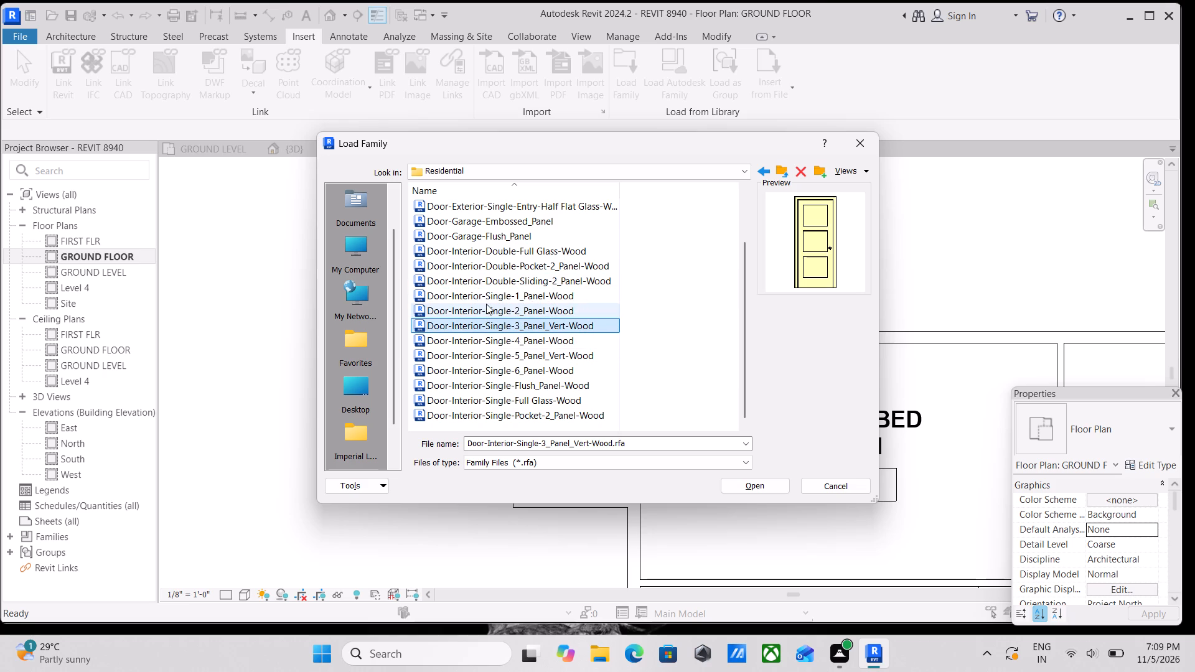
click(486, 304)
click(507, 320)
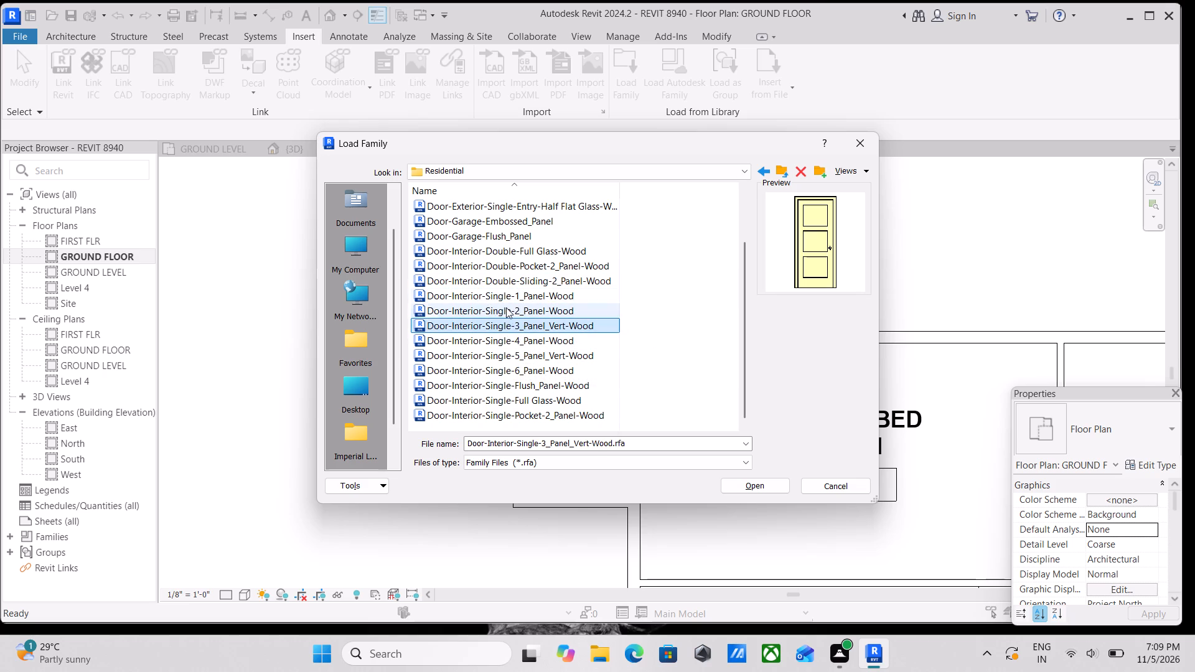
click(506, 293)
click(506, 304)
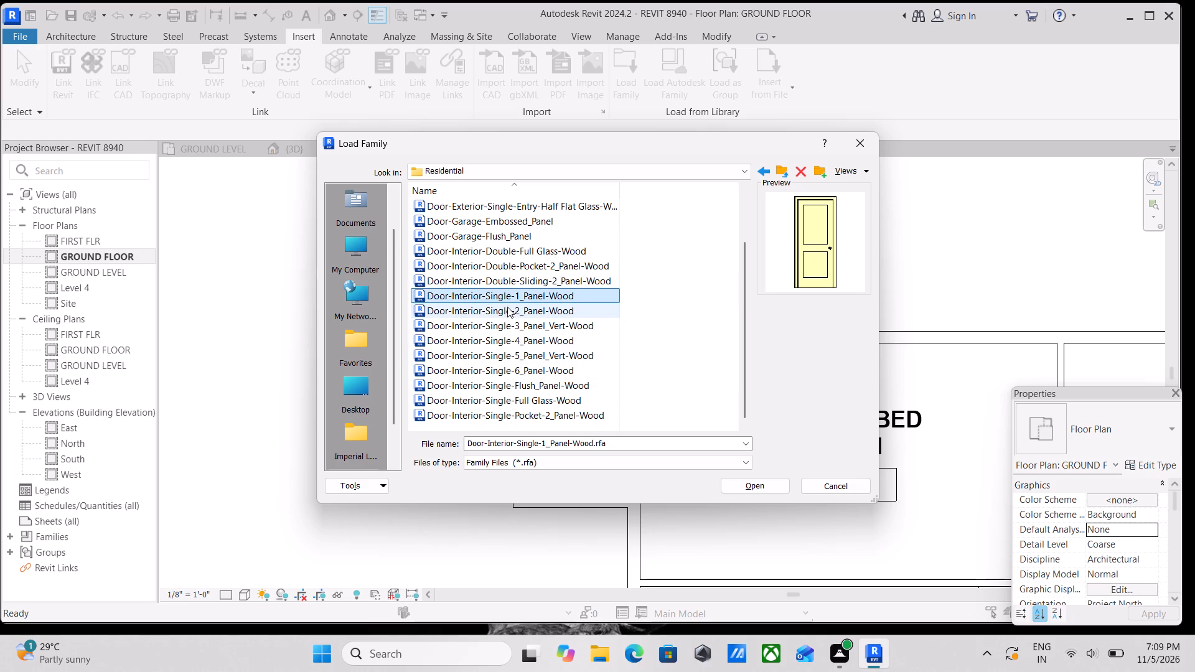
click(779, 488)
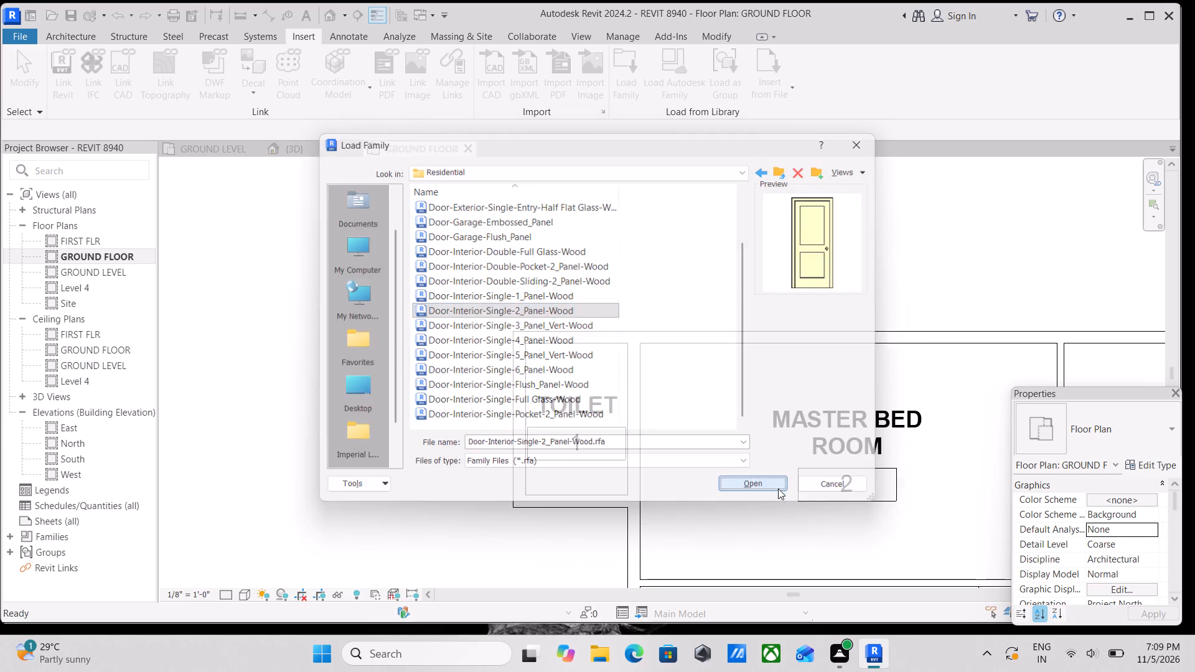
Load the two-panel door family in the 36" x 96" type, 3' 0" wide and 8' 0" high.
scroll(681, 310, down, 2)
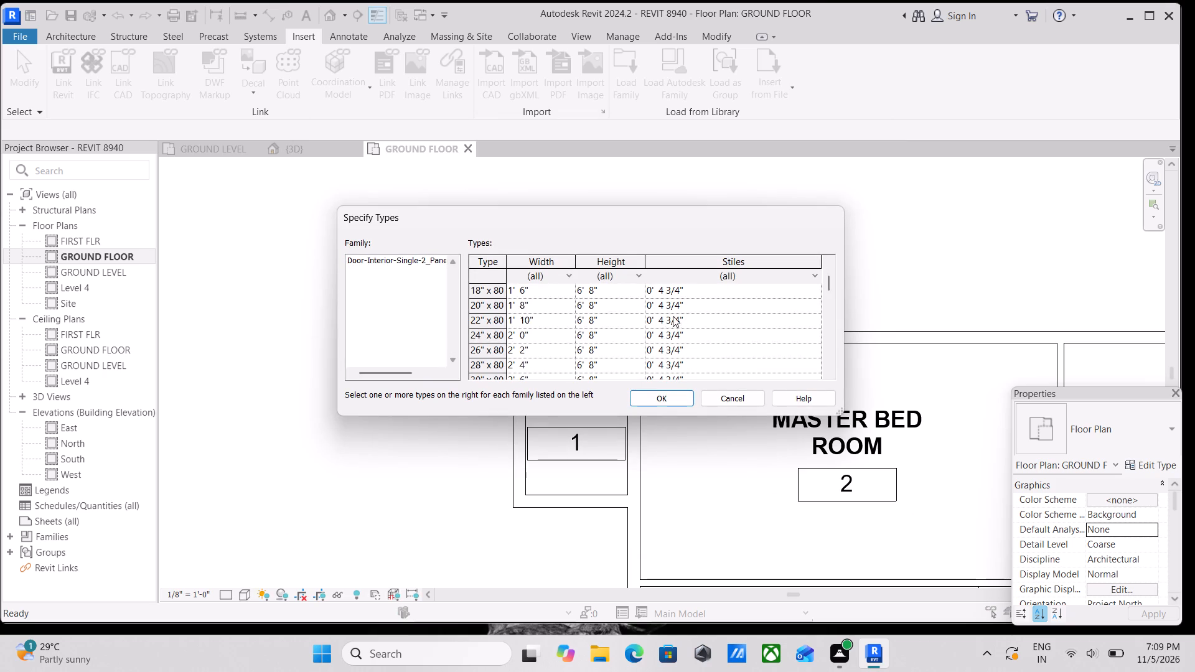
scroll(610, 337, down, 5)
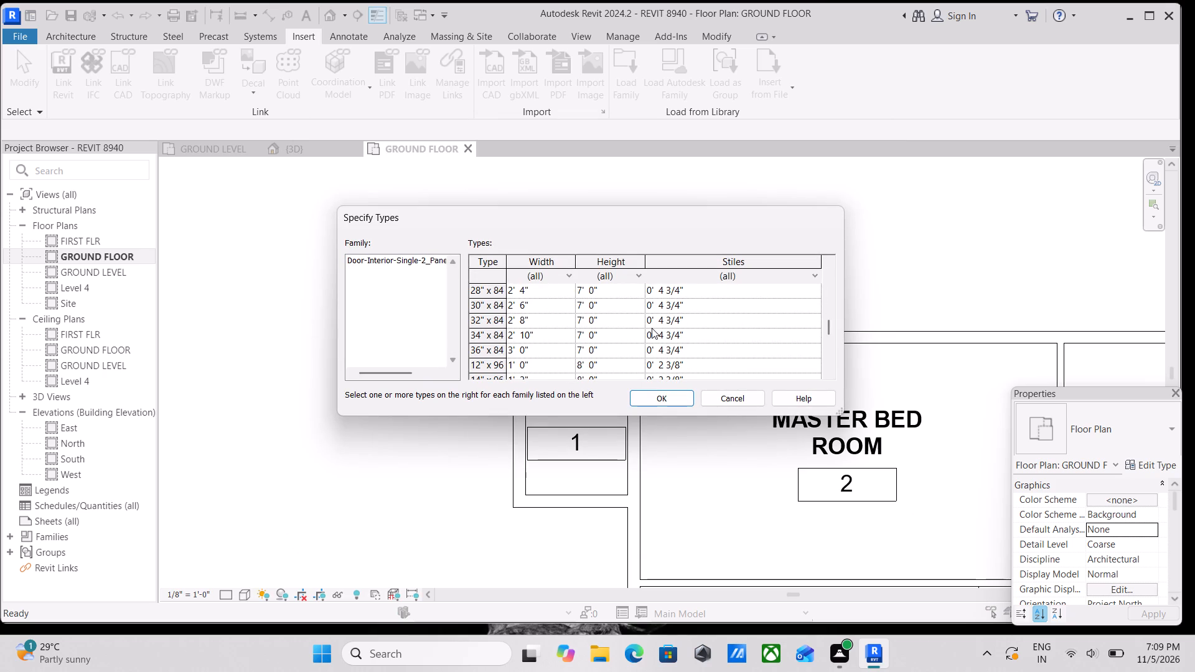
scroll(652, 328, down, 2)
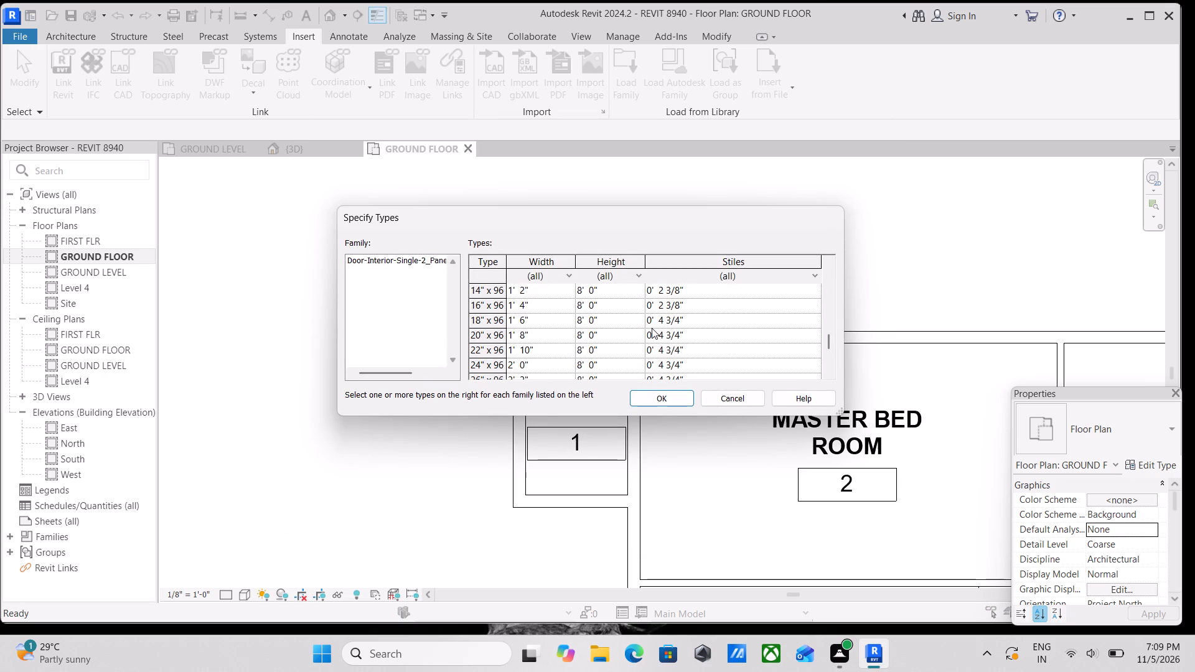
scroll(540, 355, down, 2)
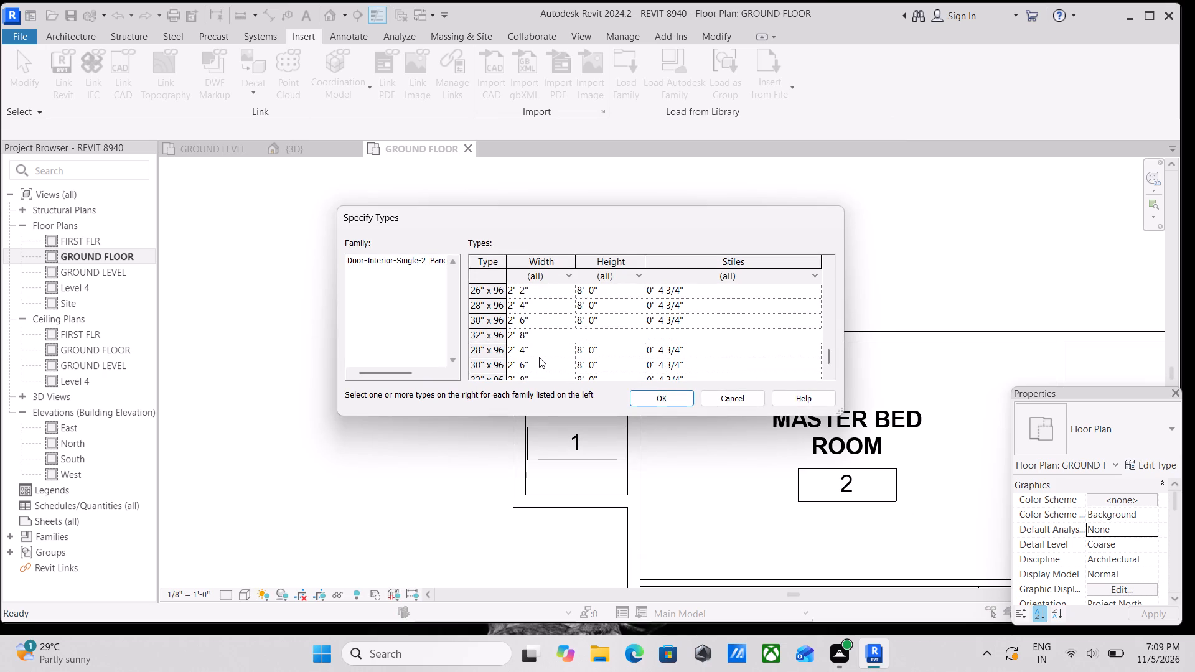
scroll(539, 357, down, 1)
scroll(539, 357, up, 3)
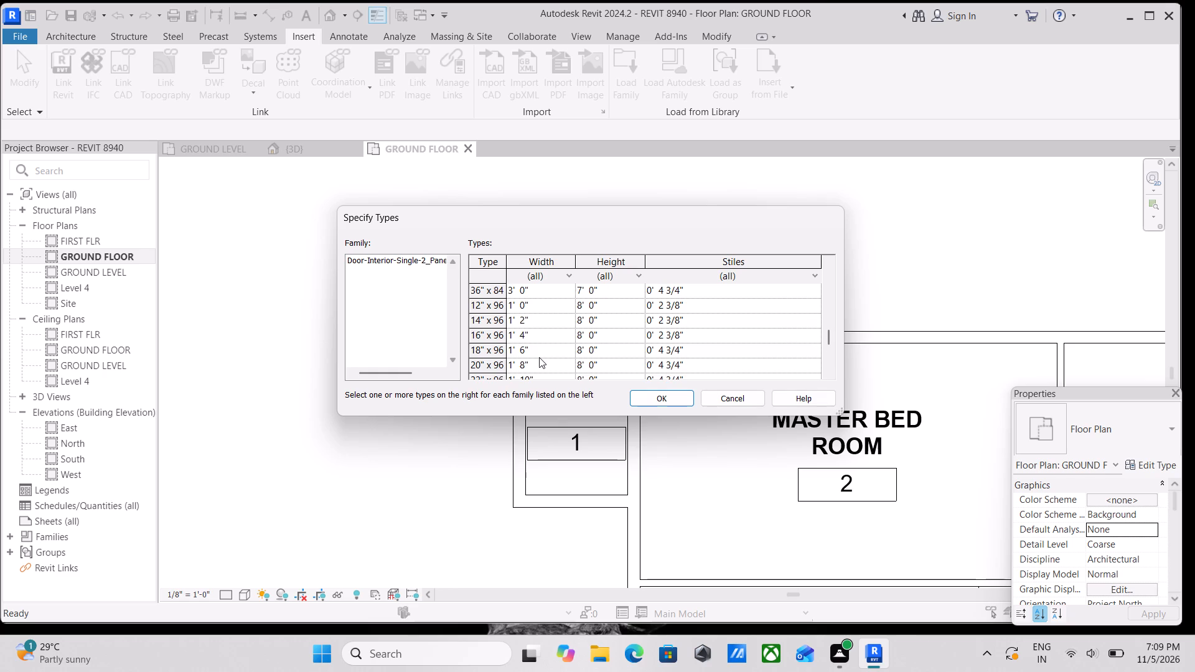
scroll(539, 357, up, 2)
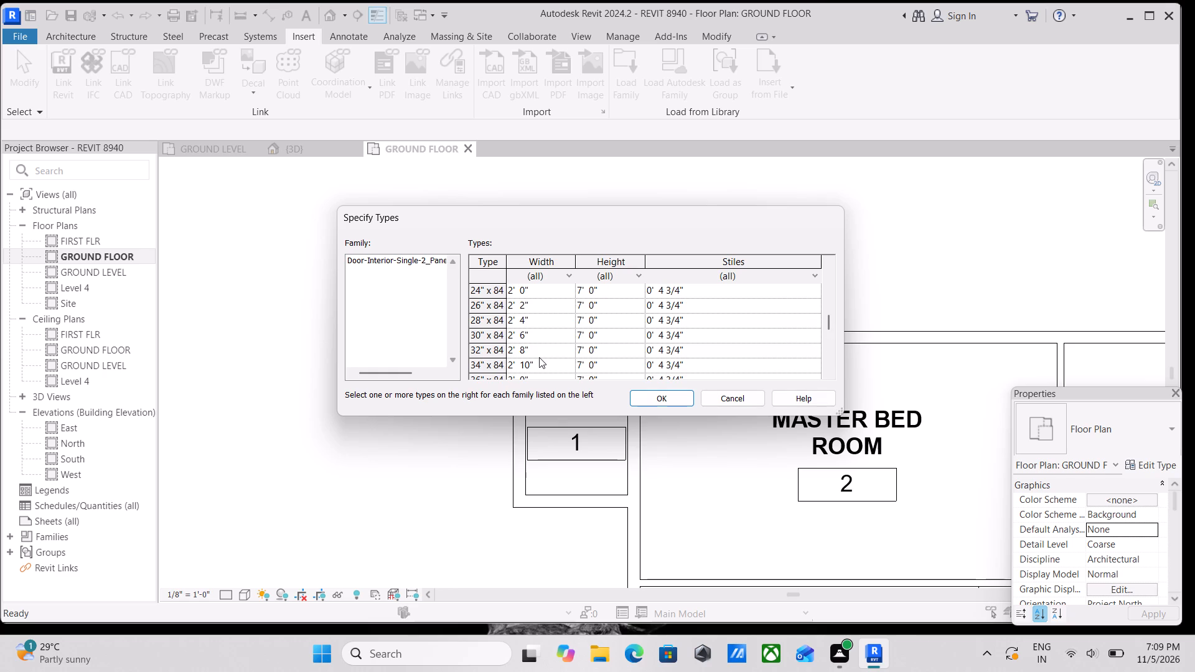
scroll(539, 357, down, 2)
scroll(539, 357, up, 5)
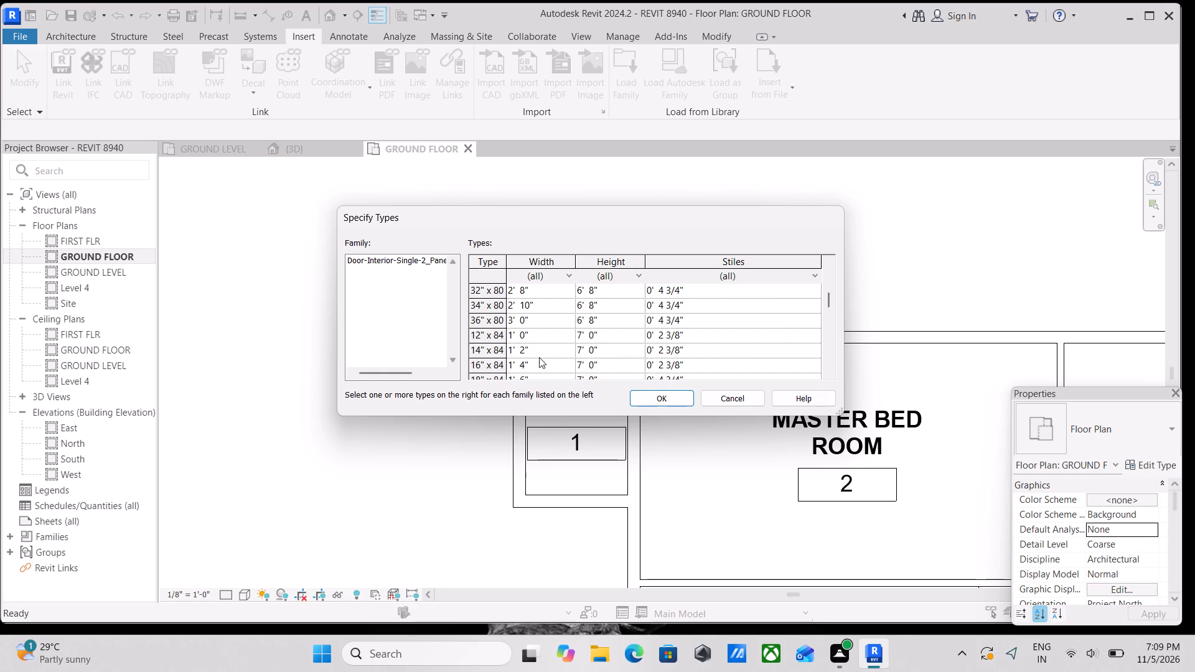
scroll(595, 355, up, 1)
scroll(594, 354, down, 3)
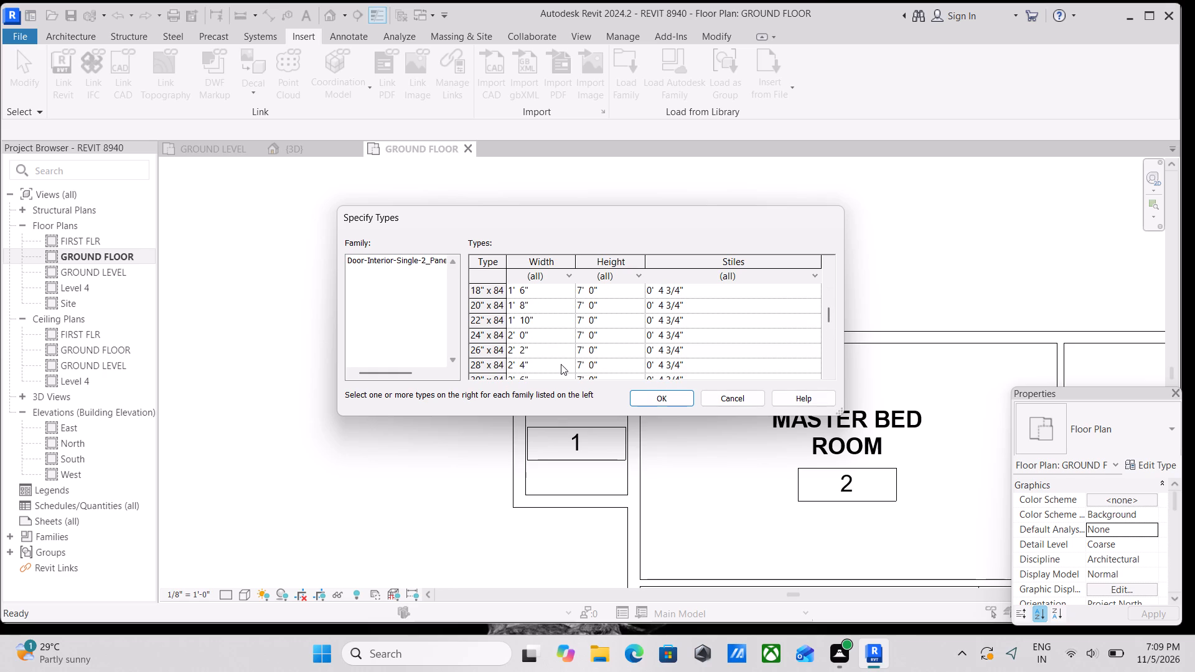
scroll(561, 364, down, 5)
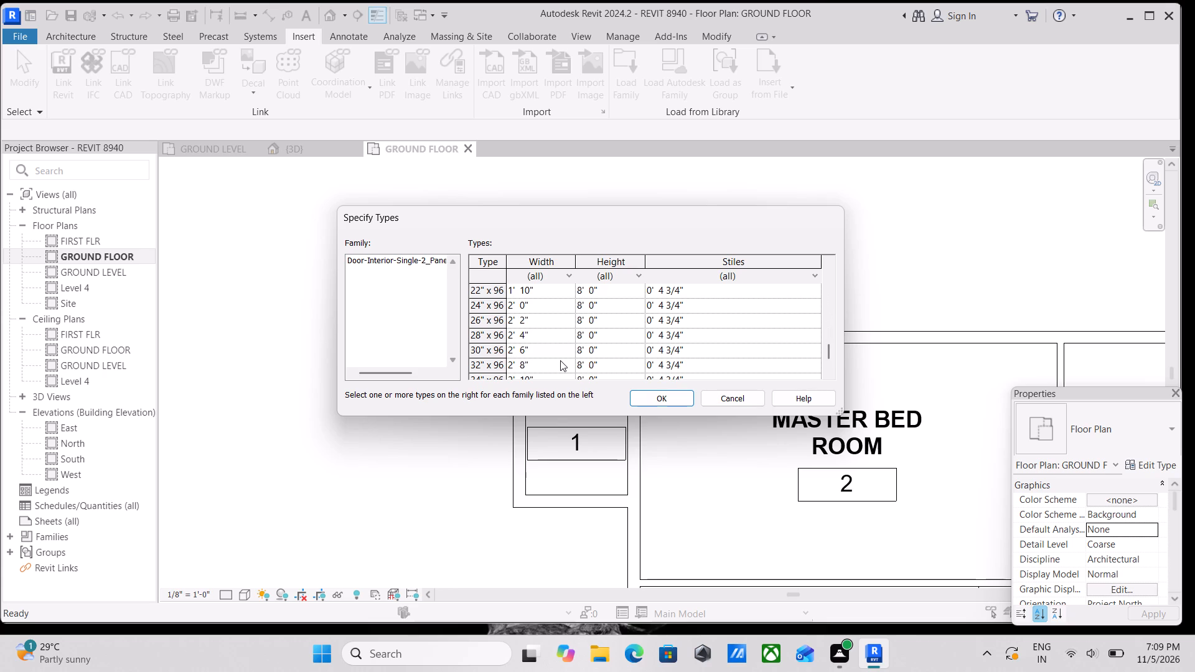
scroll(560, 360, down, 2)
scroll(560, 355, up, 5)
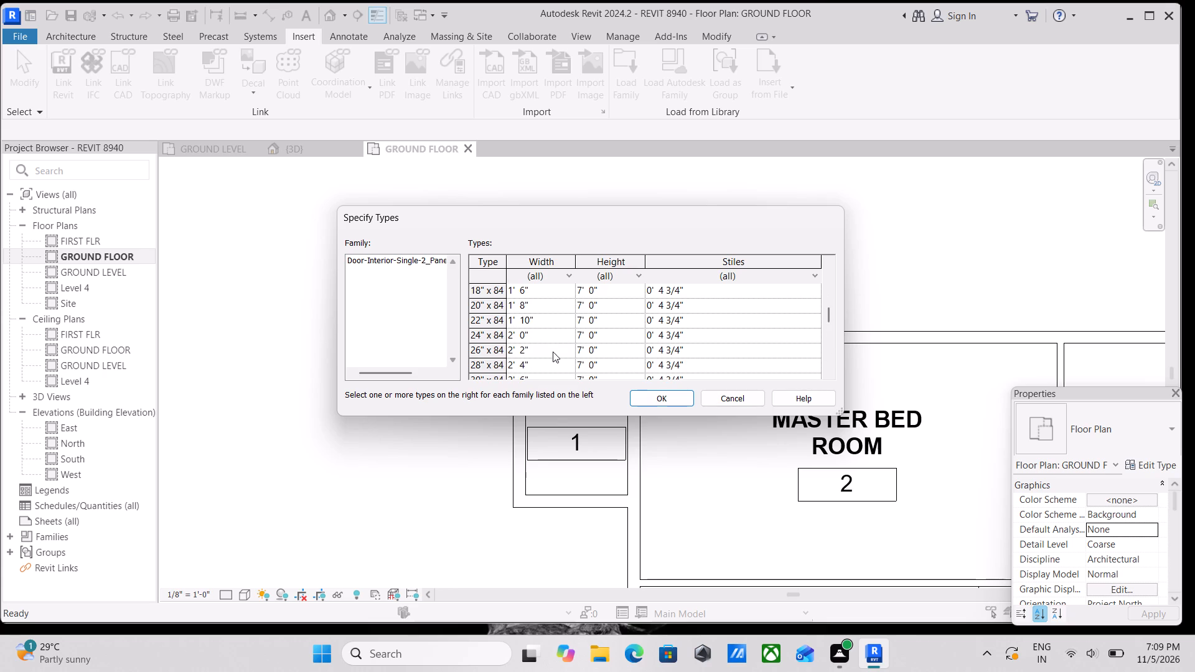
scroll(553, 352, up, 4)
scroll(527, 347, down, 7)
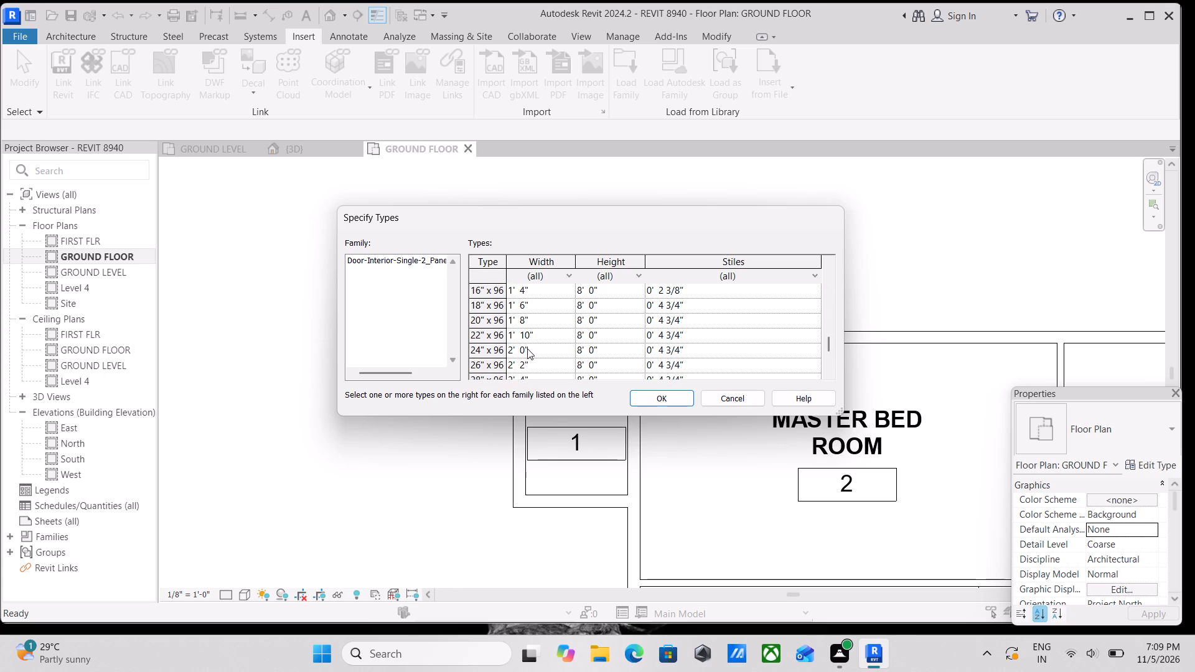
scroll(529, 347, down, 3)
click(533, 348)
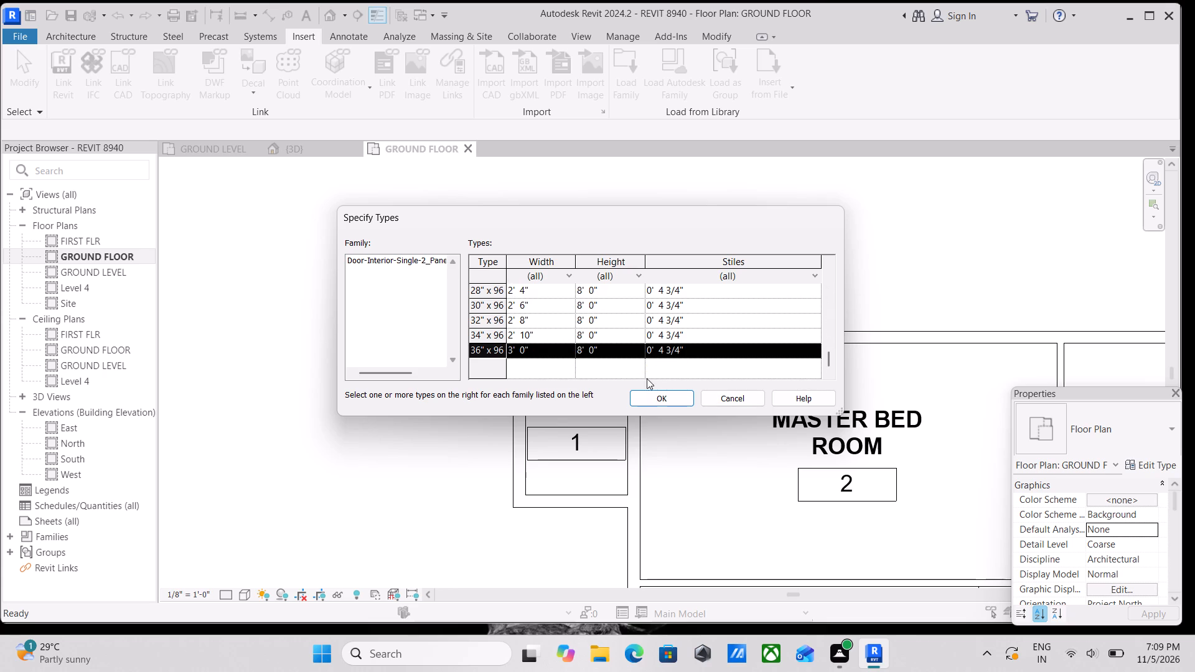
click(652, 396)
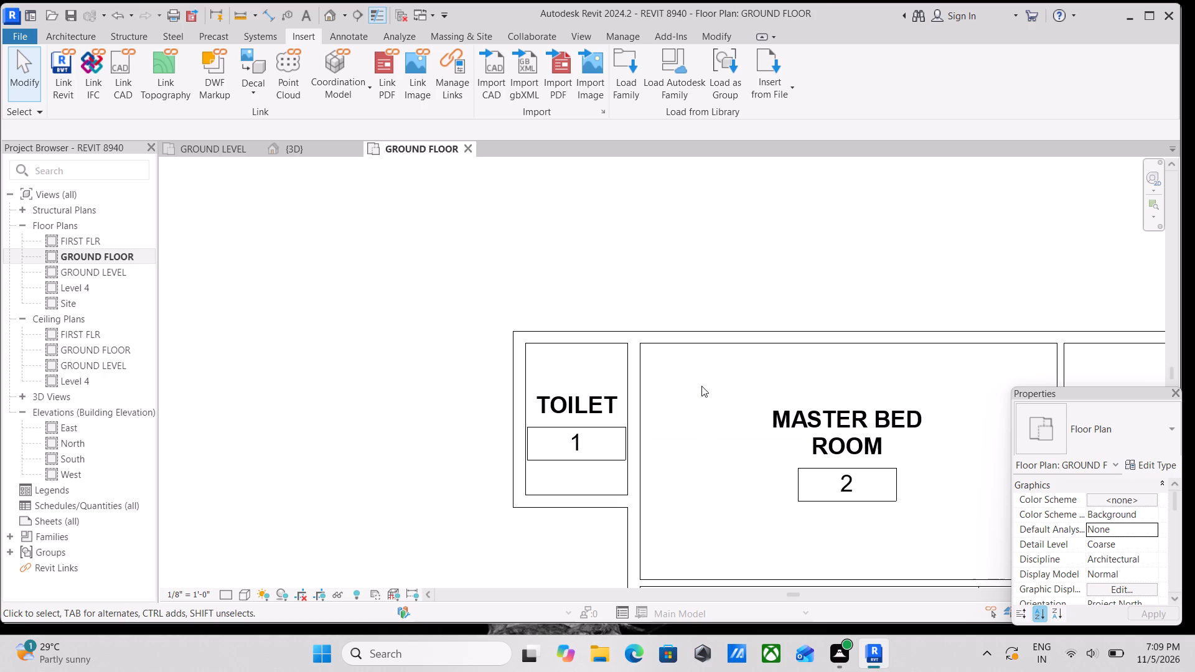
Place the 36" x 96" two-panel door in the master bedroom–dining room wall, opening into the bedroom, about 18'-6" from the toilet-side wall.
text(dr)
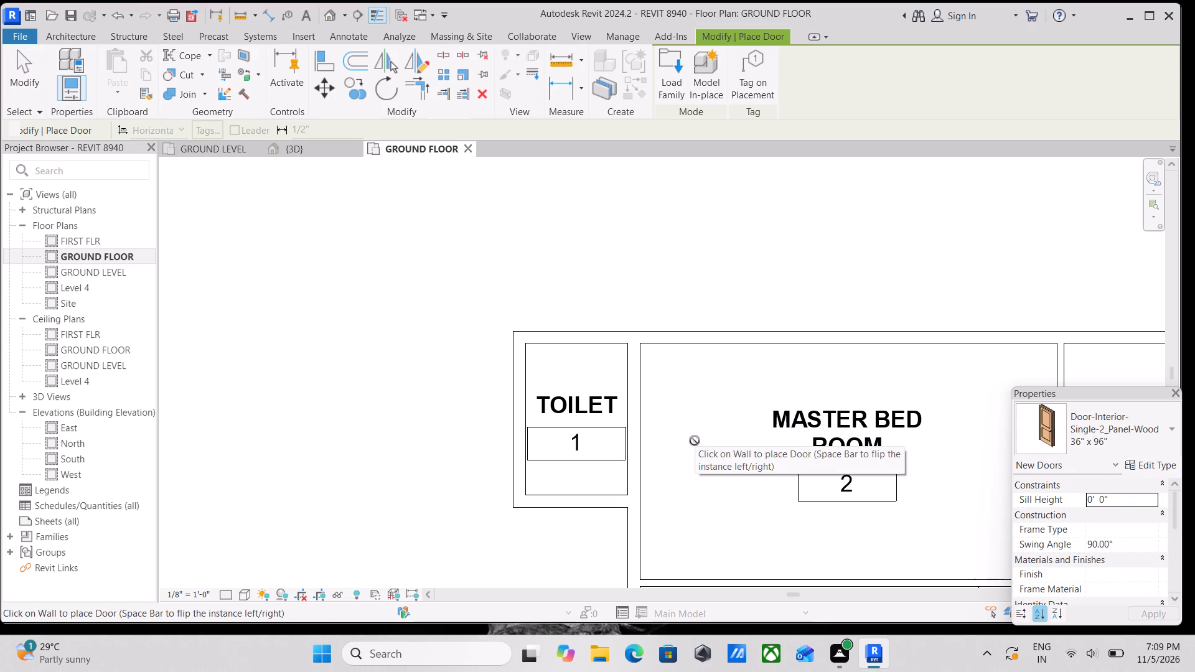
scroll(658, 422, down, 2)
middle_drag(671, 421, 604, 299)
scroll(657, 439, down, 2)
middle_drag(652, 416, 672, 308)
middle_drag(818, 441, 803, 400)
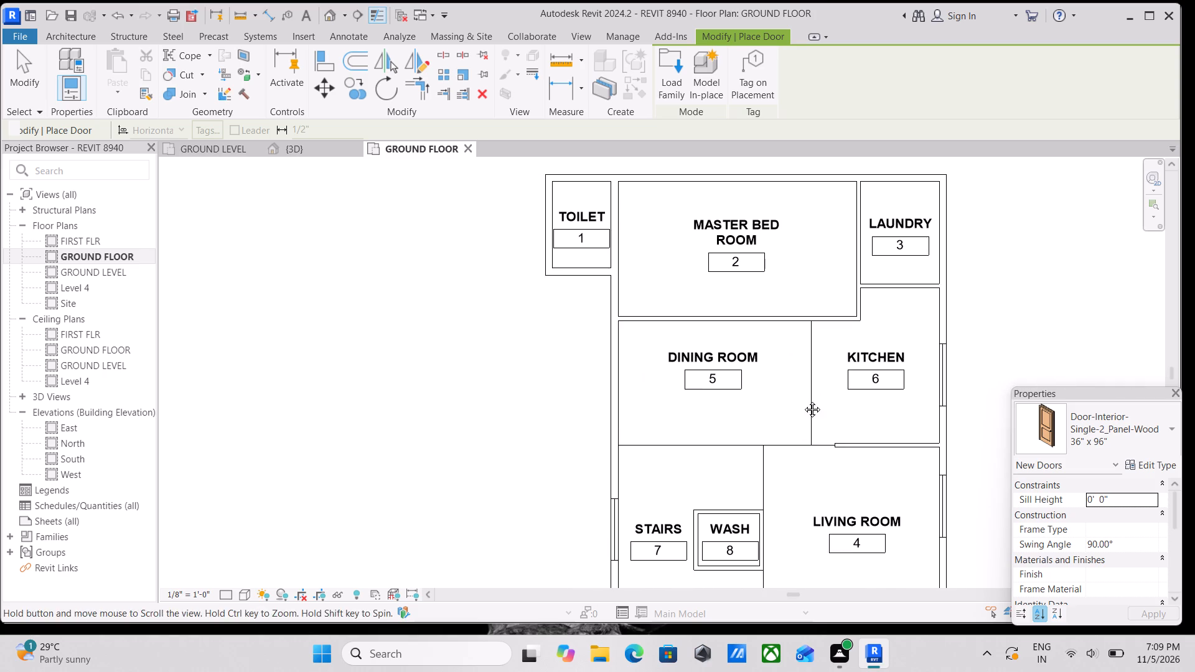
middle_drag(803, 400, 805, 124)
middle_drag(789, 254, 771, 547)
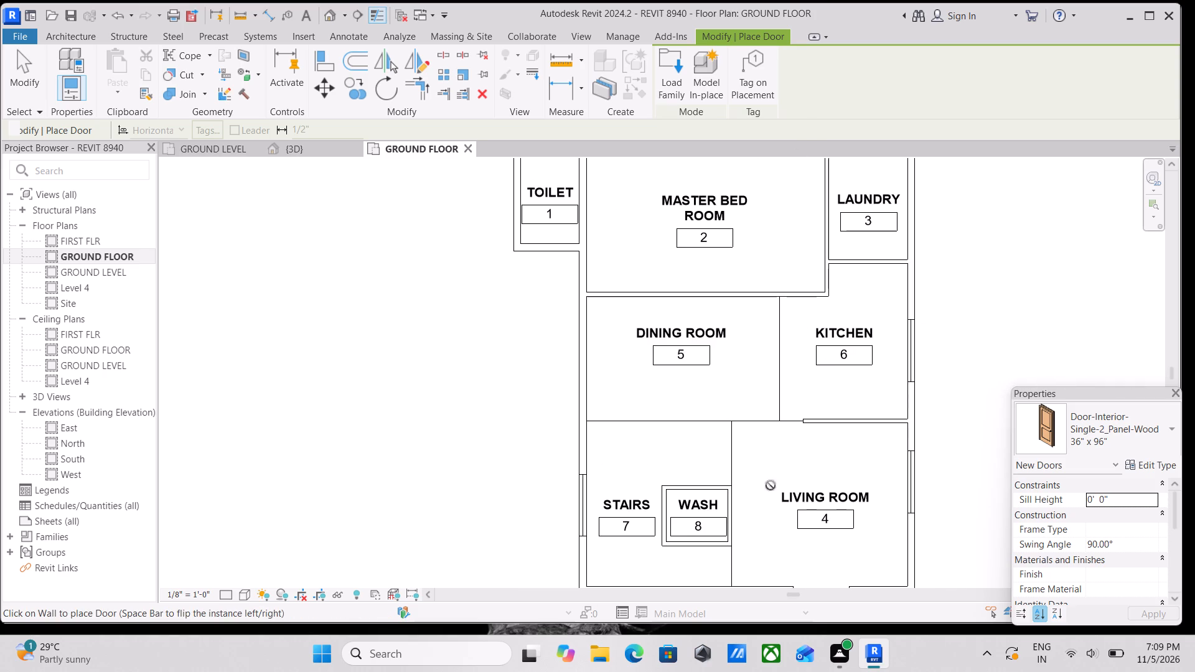
middle_drag(779, 344, 778, 426)
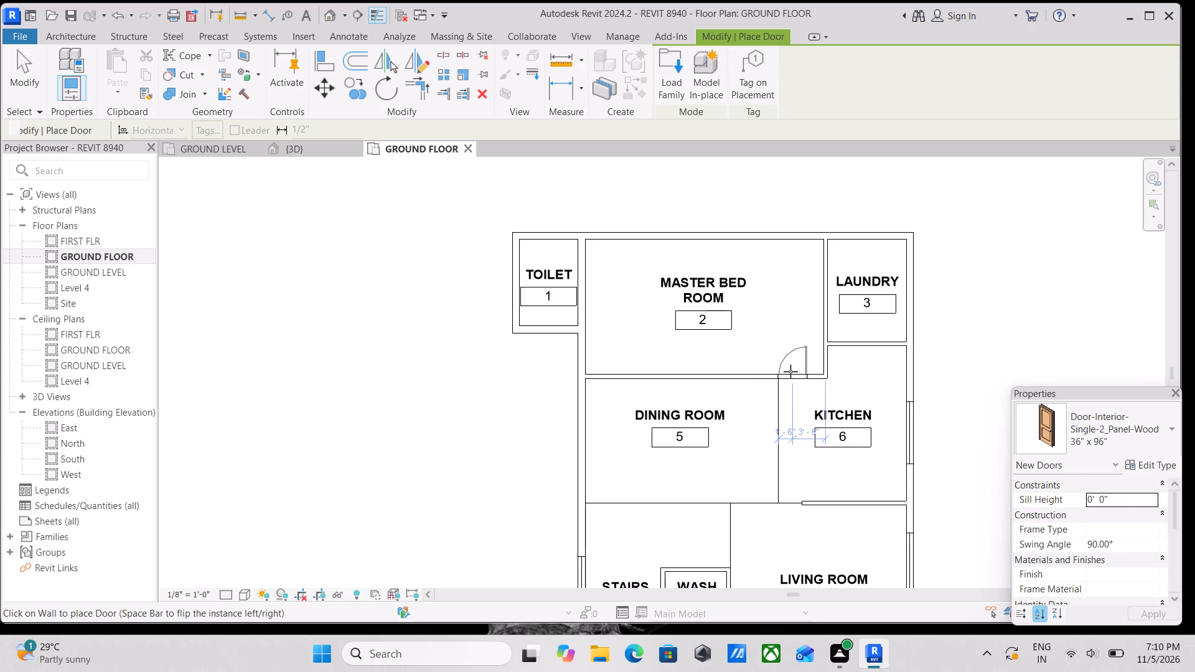
click(753, 376)
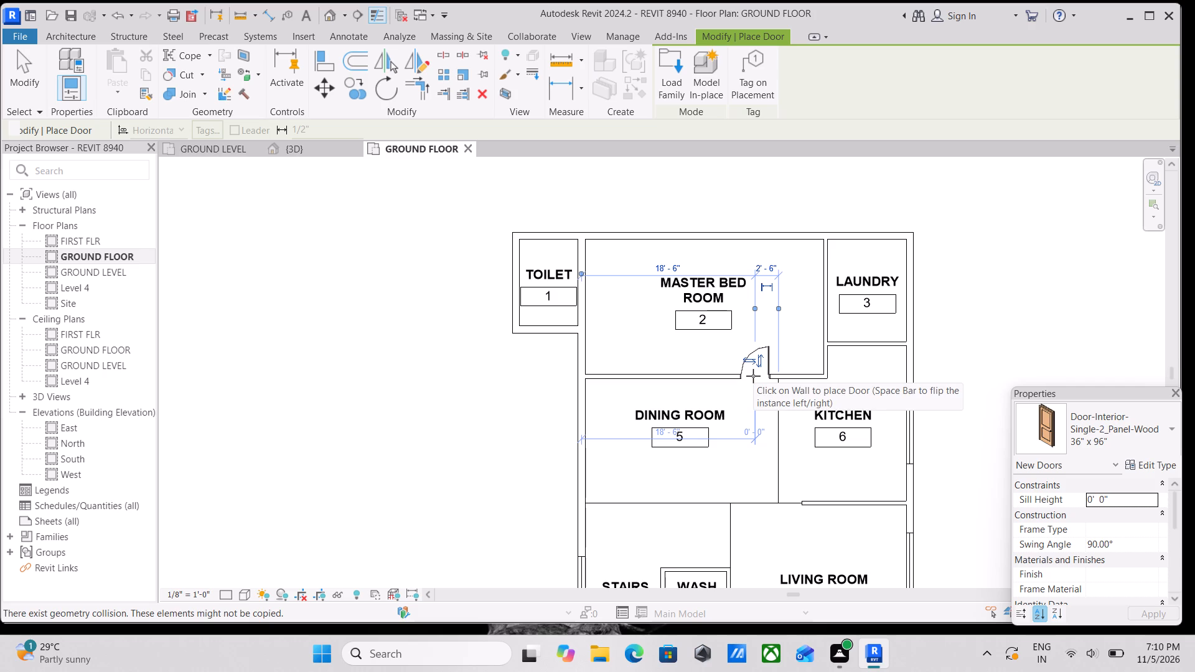
scroll(829, 314, up, 5)
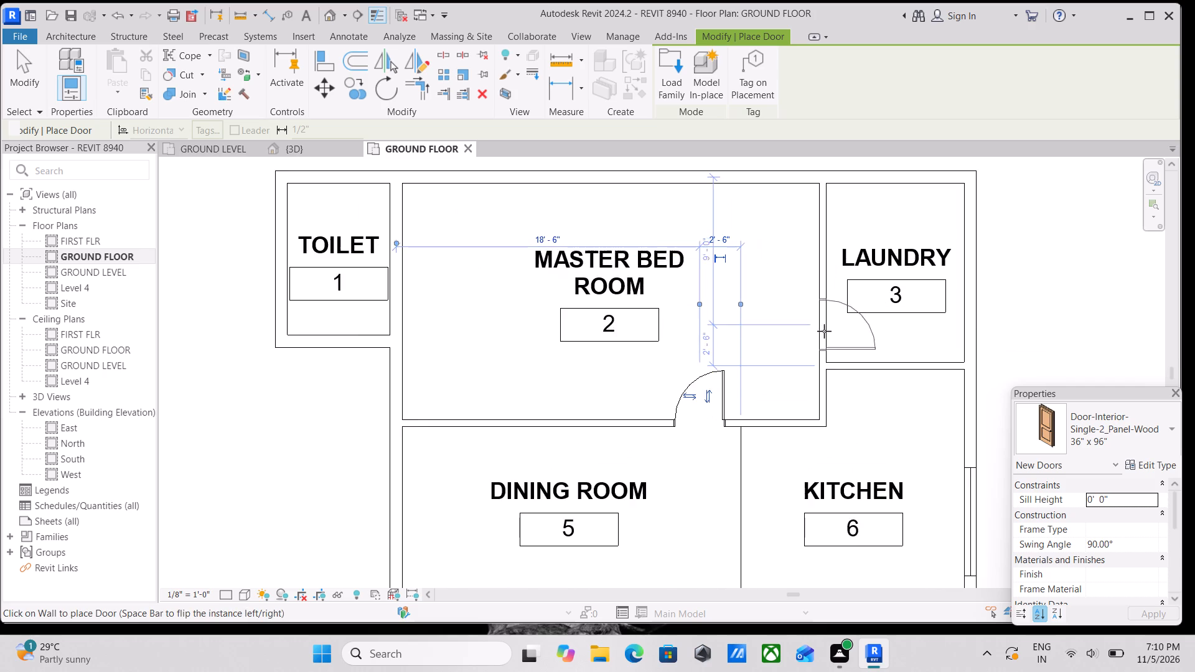
scroll(824, 331, up, 2)
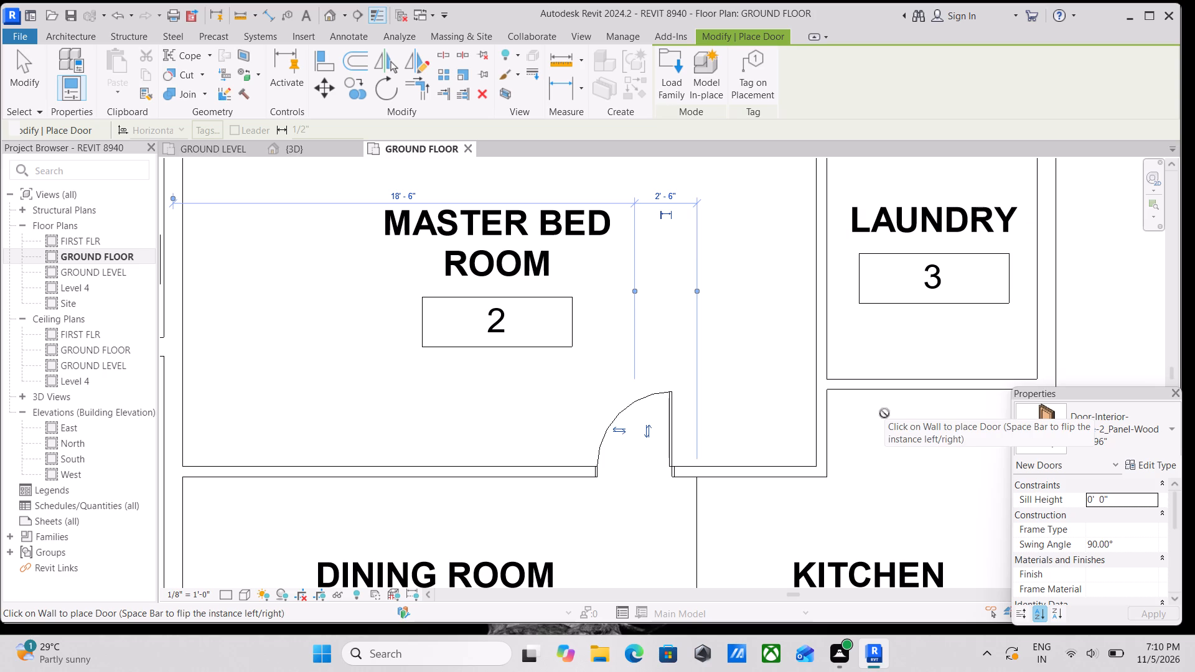
scroll(807, 465, down, 3)
middle_drag(721, 349, 682, 314)
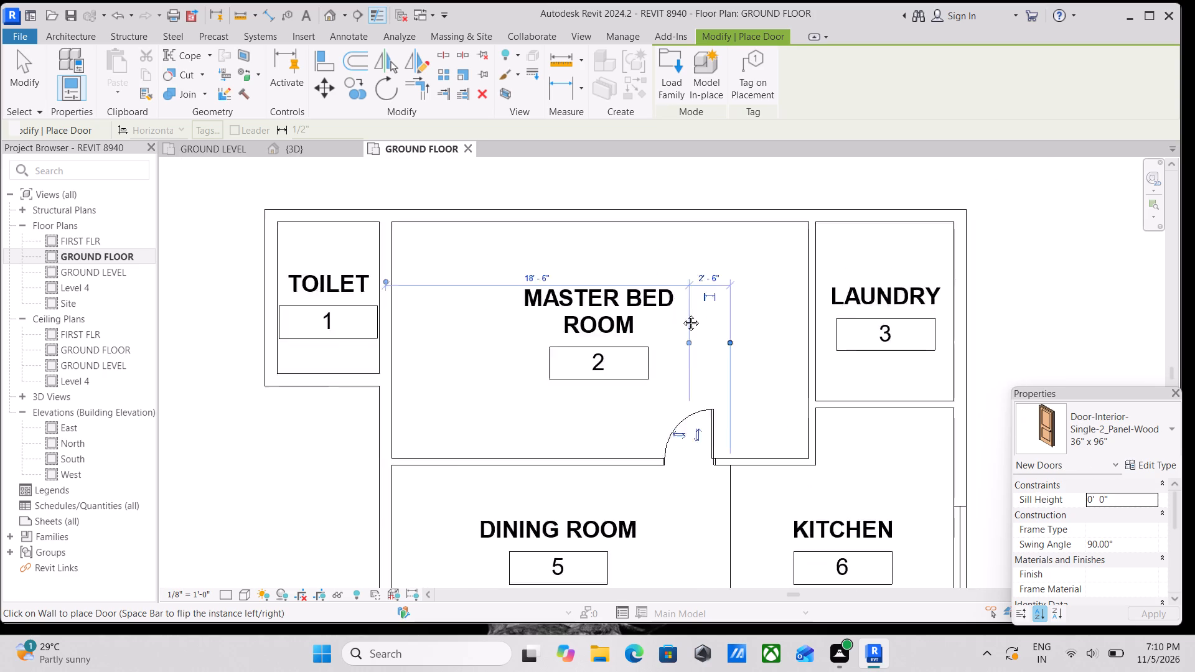
Place the 36" x 96" two-panel door in the master bedroom–laundry wall, opening into the bedroom, about 3'-0" from the outer wall.
middle_drag(682, 314, 624, 246)
middle_drag(785, 371, 789, 487)
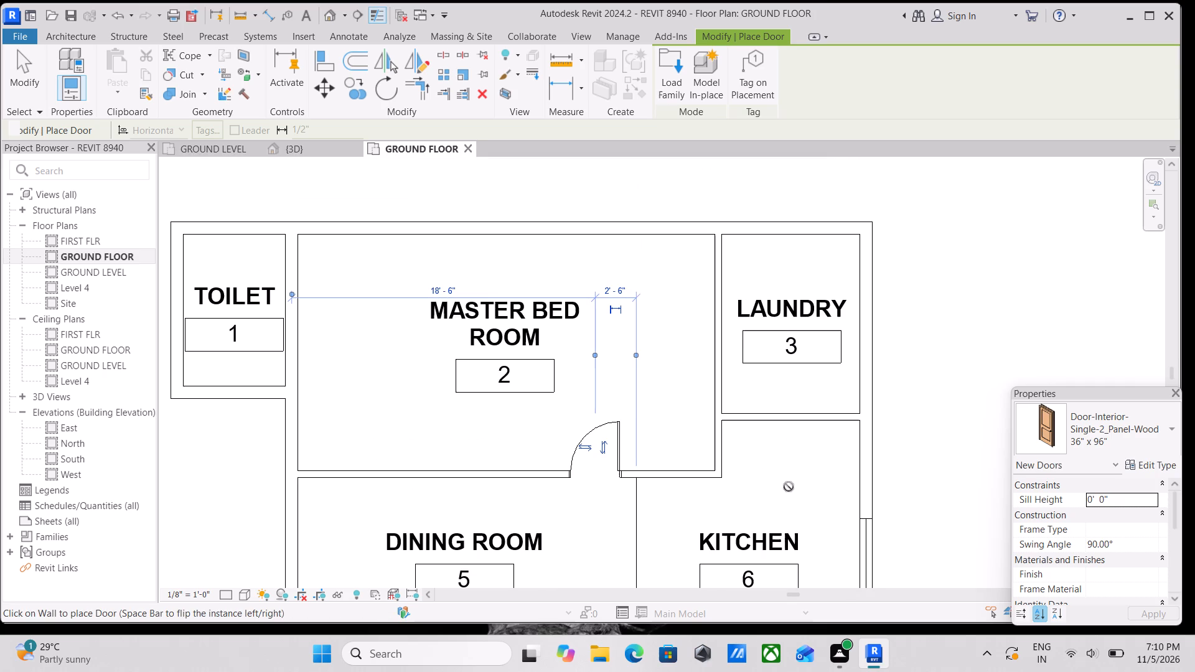
click(714, 276)
Examine the ground floor plan around the wash, stairs, living room, kitchen and toilet for further door positions.
scroll(714, 276, down, 1)
middle_drag(714, 276, 761, 233)
middle_drag(609, 304, 697, 276)
middle_drag(568, 301, 569, 378)
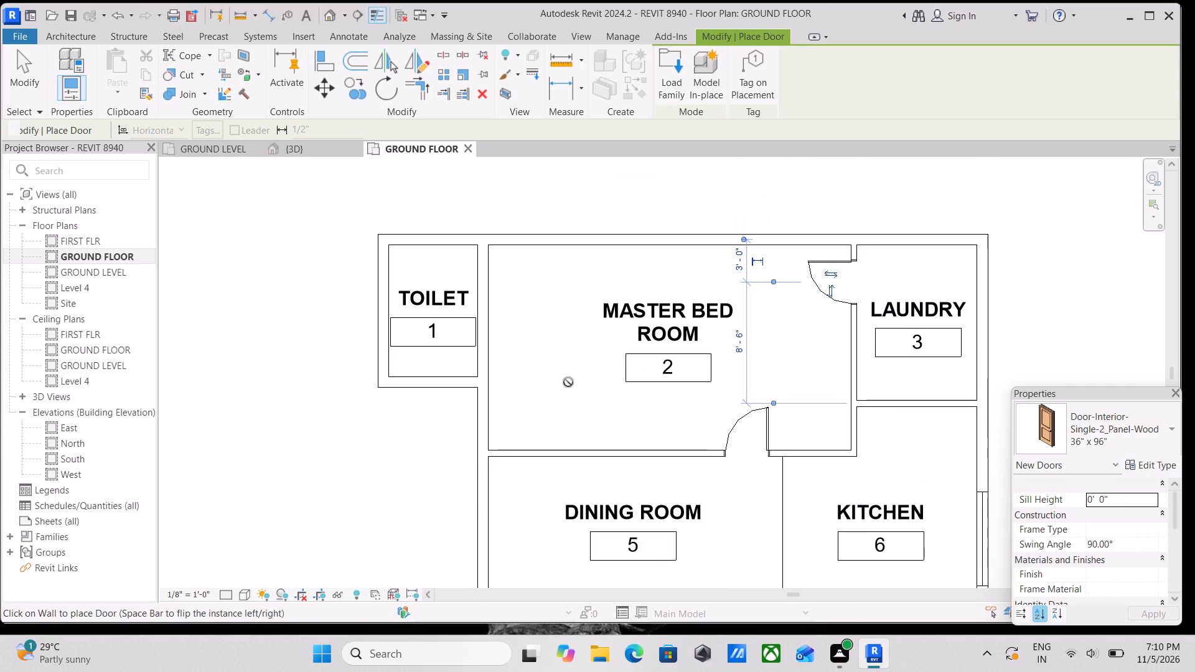
scroll(604, 358, down, 5)
middle_drag(662, 341, 713, 269)
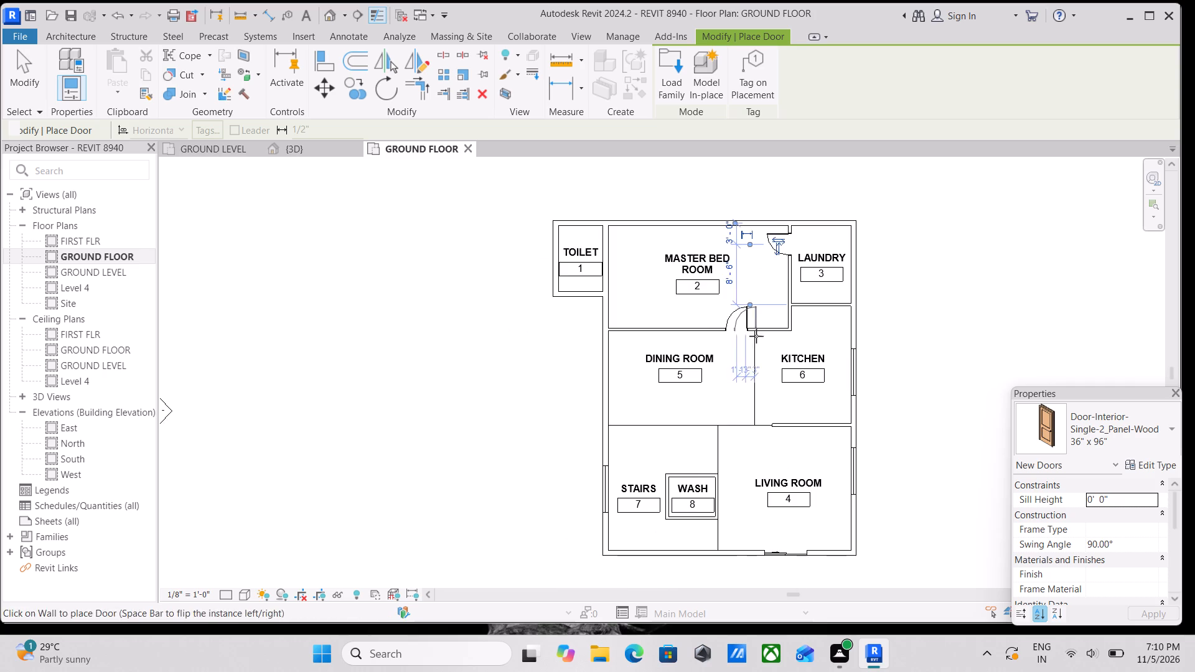
scroll(774, 348, up, 6)
scroll(686, 386, down, 1)
middle_drag(677, 365, 680, 209)
scroll(698, 407, down, 1)
middle_drag(703, 373, 716, 319)
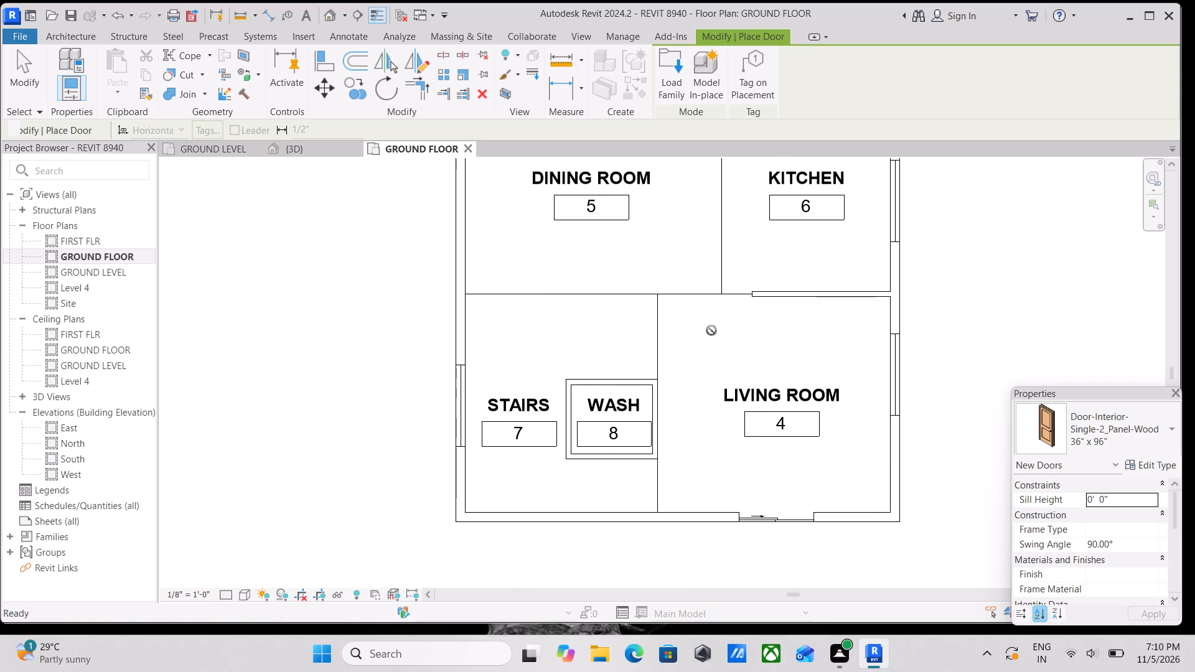
scroll(572, 381, up, 2)
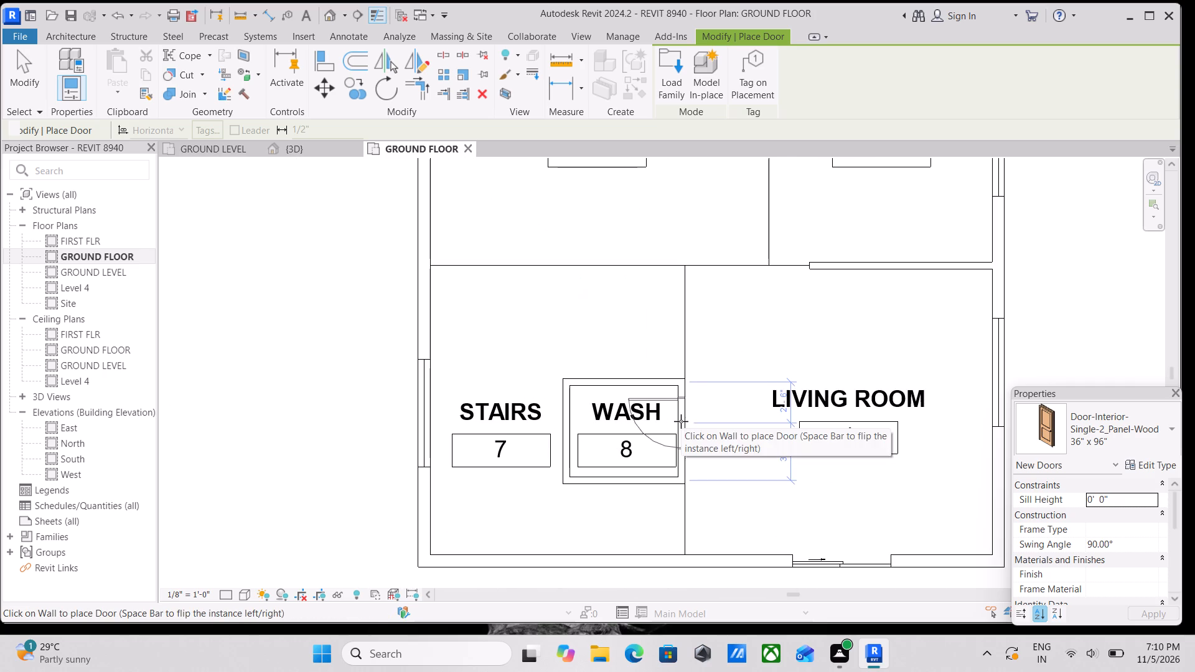
scroll(681, 421, up, 2)
scroll(844, 319, down, 3)
middle_drag(844, 319, 790, 368)
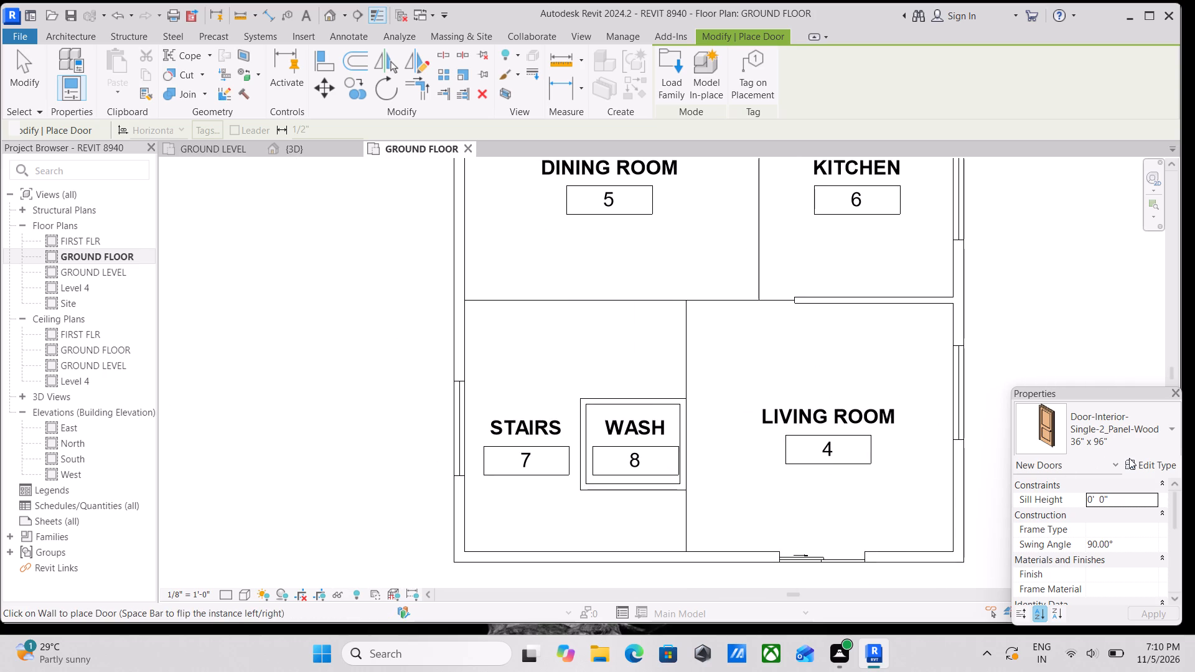
scroll(626, 301, down, 1)
middle_drag(629, 329, 651, 599)
scroll(651, 599, up, 1)
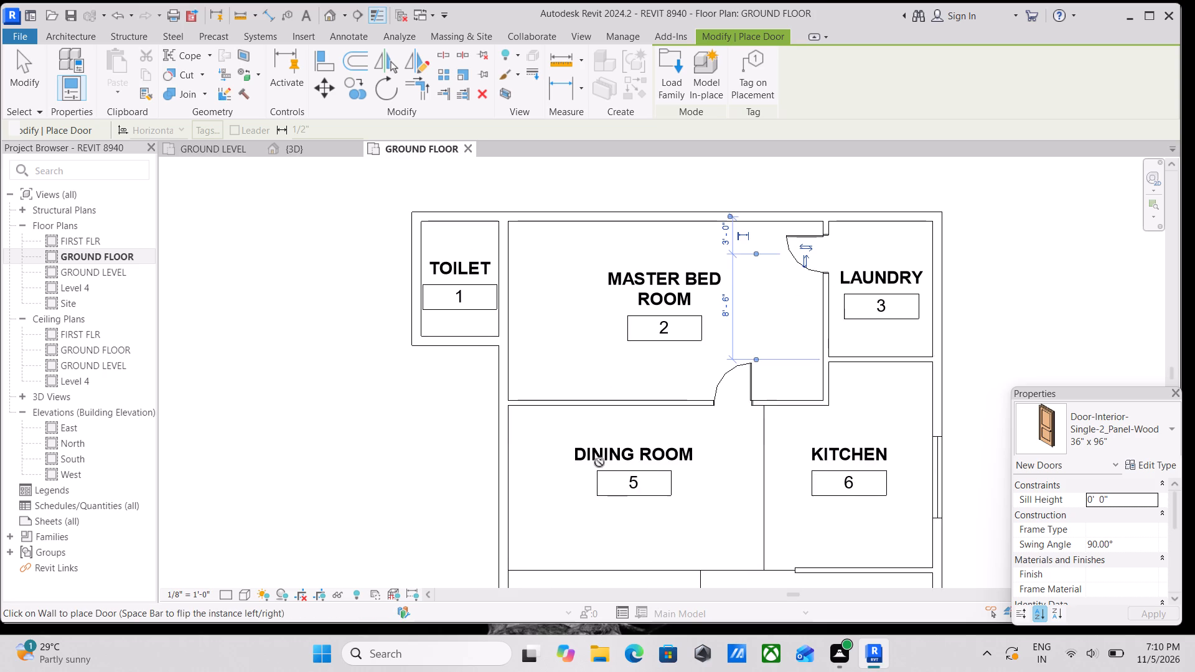
Place a Single-Flush 30" x 80" door in the toilet–master bedroom wall, opening into the toilet, about 2'-6" from the outer wall.
click(1151, 454)
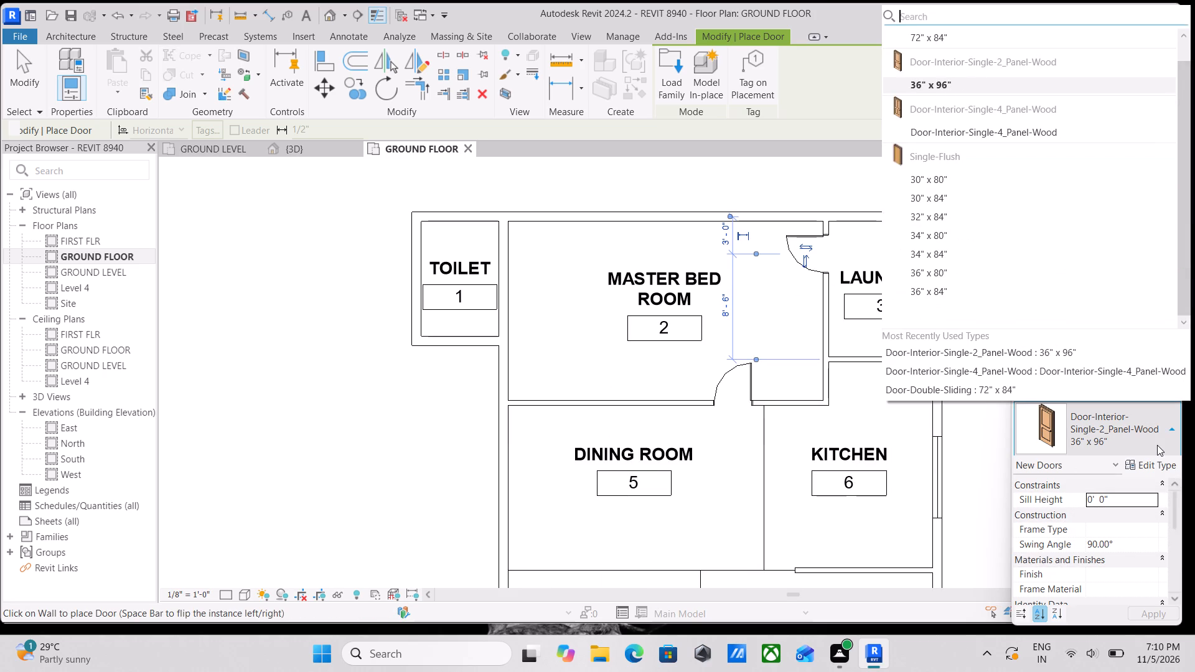
click(958, 178)
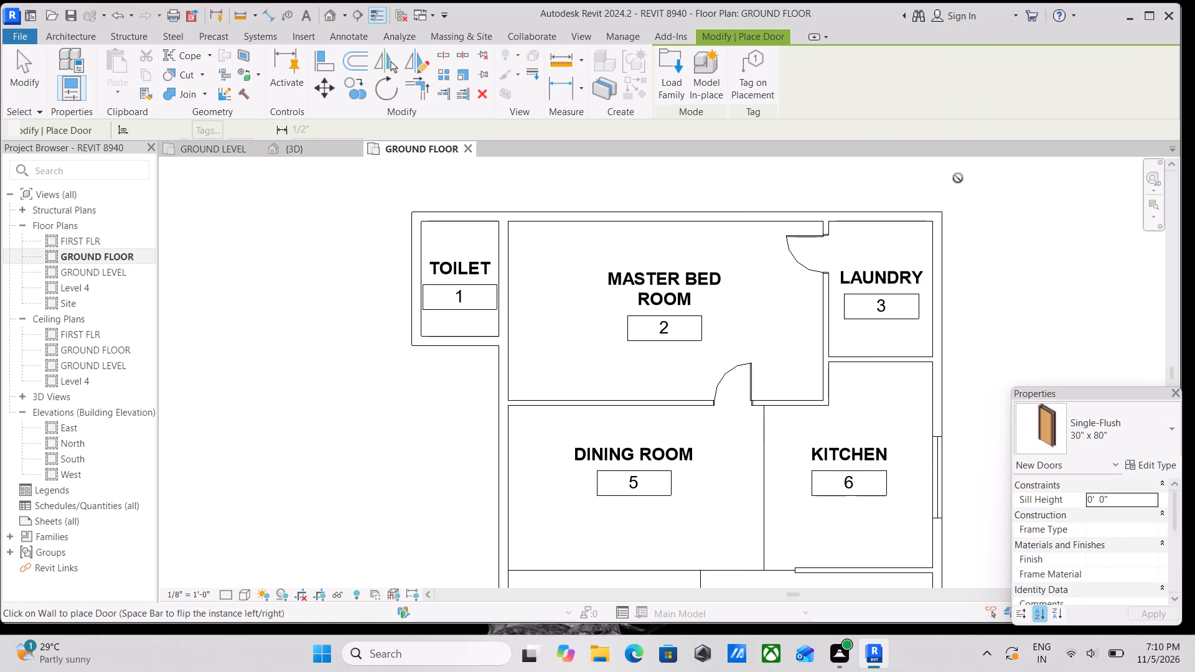
scroll(504, 251, up, 2)
click(502, 250)
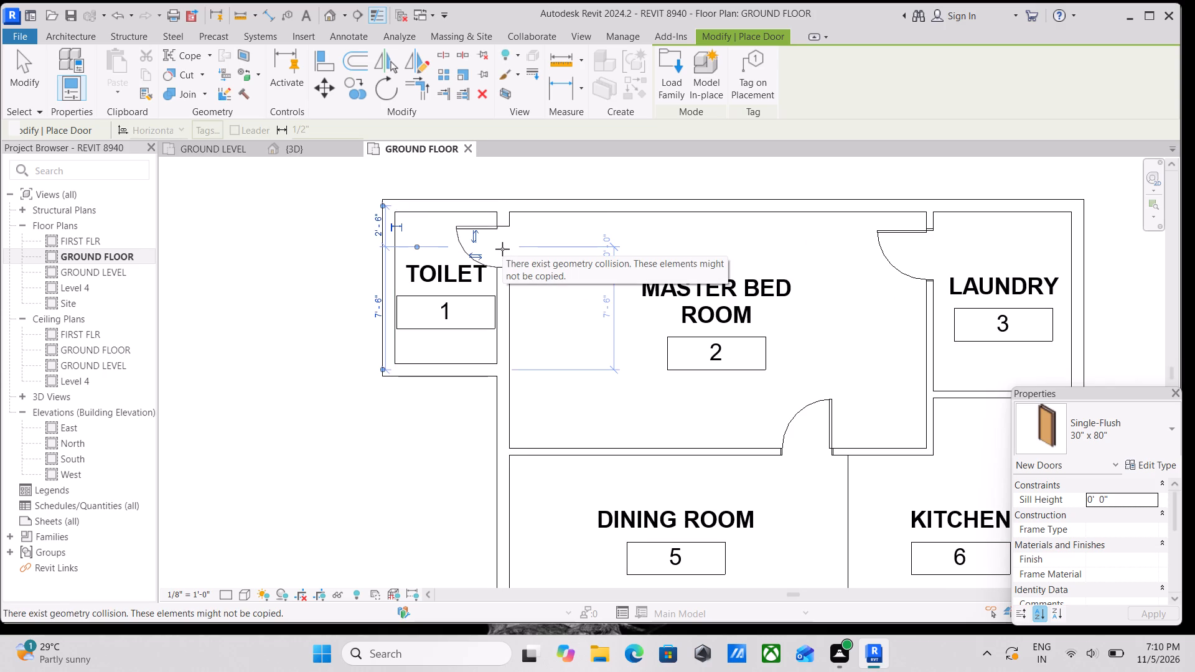
Review the whole ground floor plan for door placement in all the labelled rooms and finish placing doors.
scroll(502, 249, down, 3)
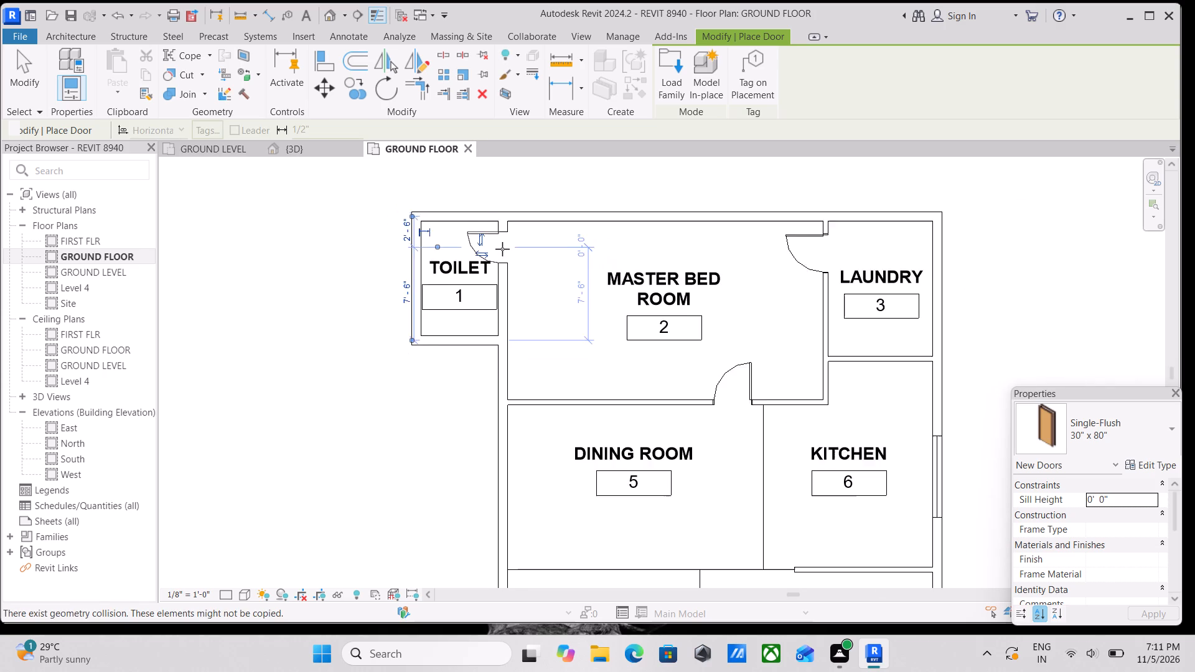
scroll(502, 249, down, 2)
middle_drag(503, 249, 499, 173)
middle_drag(566, 368, 637, 465)
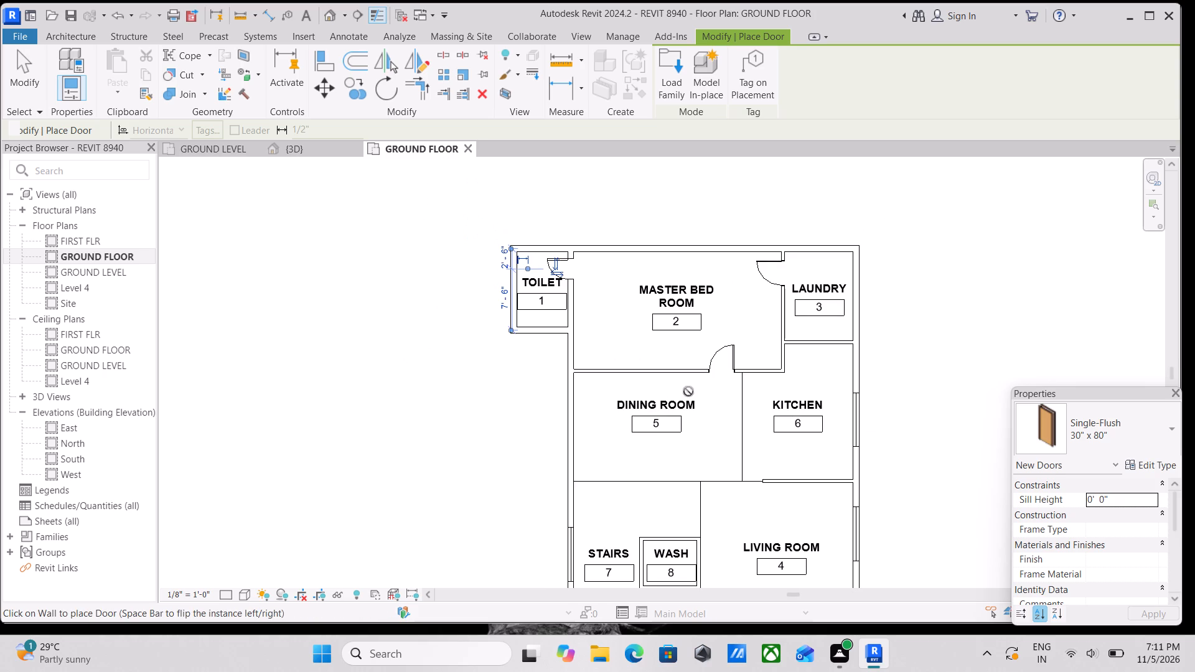
scroll(830, 420, up, 3)
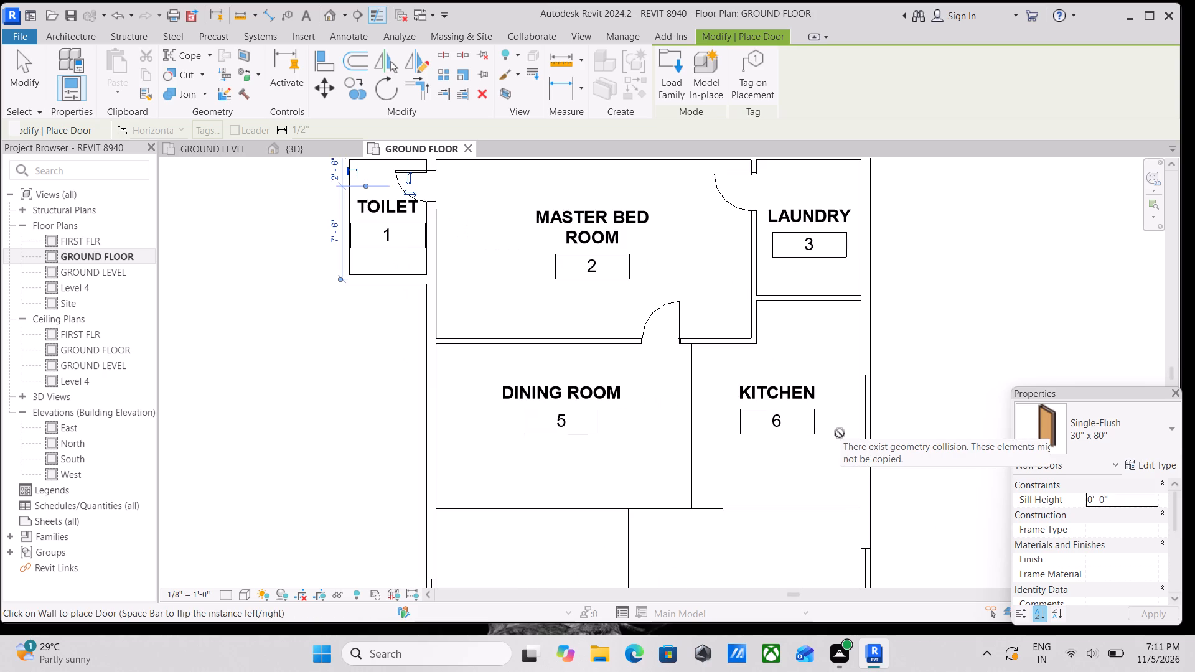
scroll(792, 436, down, 2)
middle_drag(791, 429, 783, 263)
scroll(756, 341, up, 2)
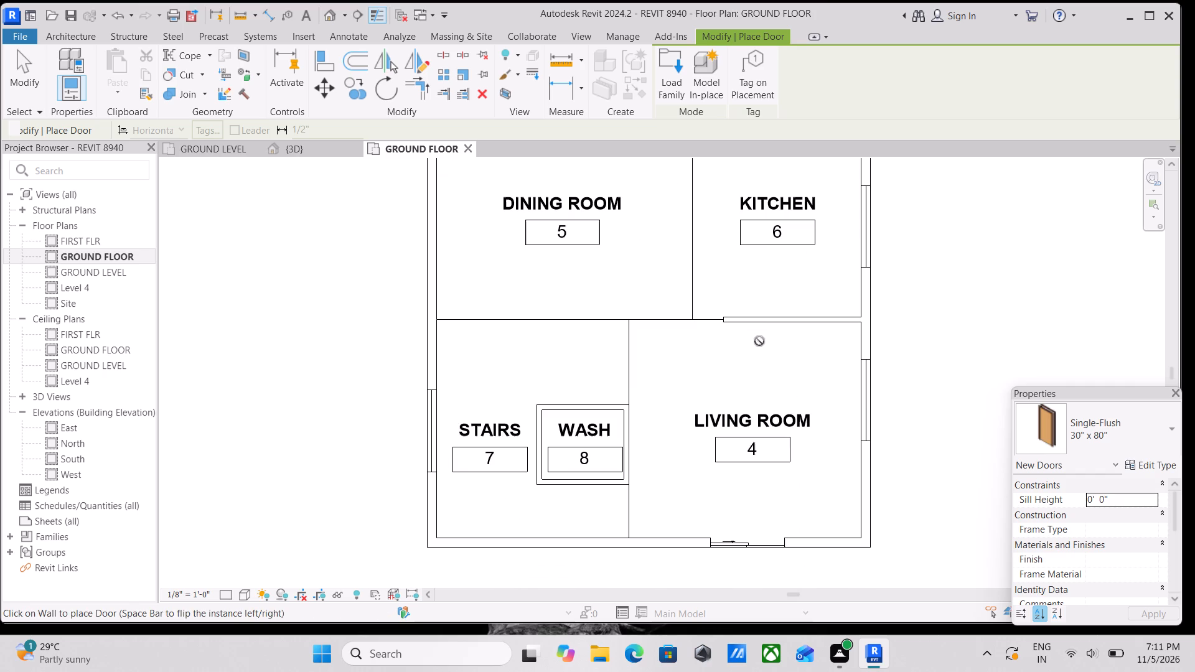
middle_drag(805, 307, 668, 410)
scroll(762, 340, down, 2)
middle_drag(762, 339, 746, 460)
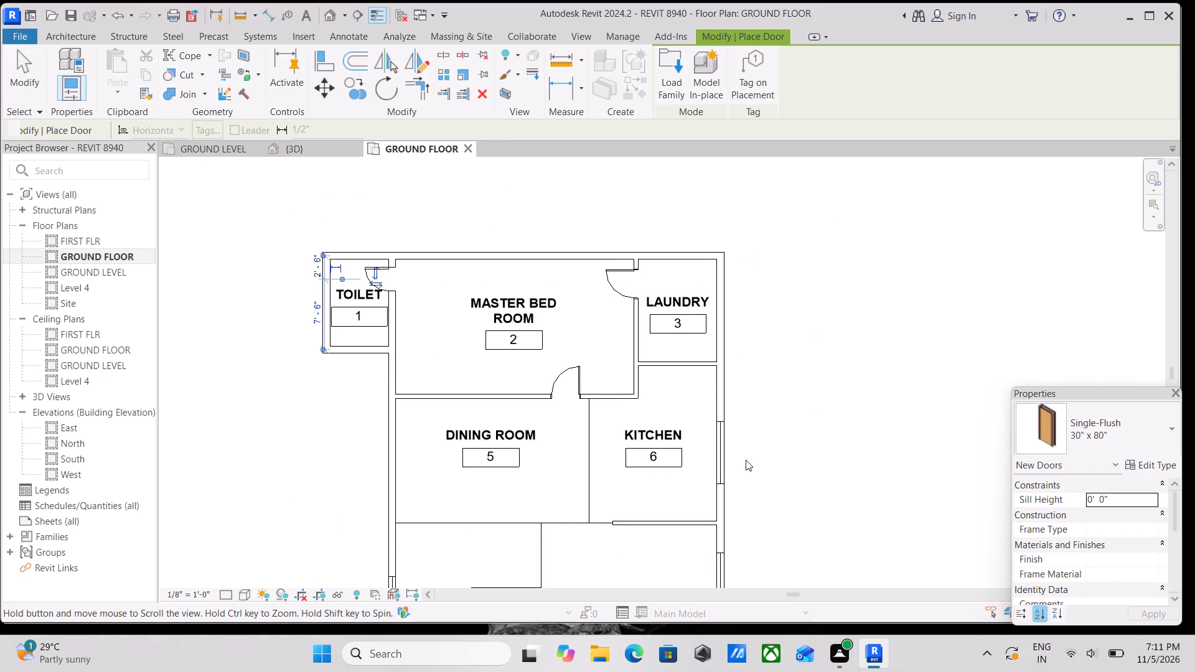
scroll(806, 340, down, 1)
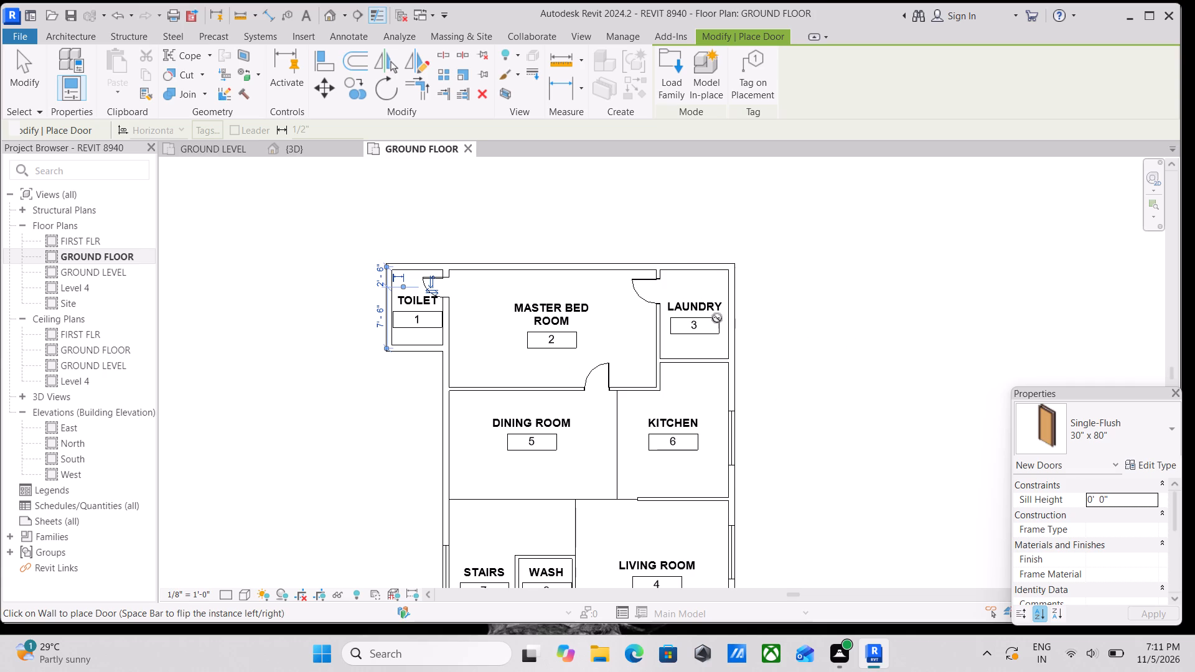
scroll(688, 240, up, 2)
scroll(343, 379, down, 3)
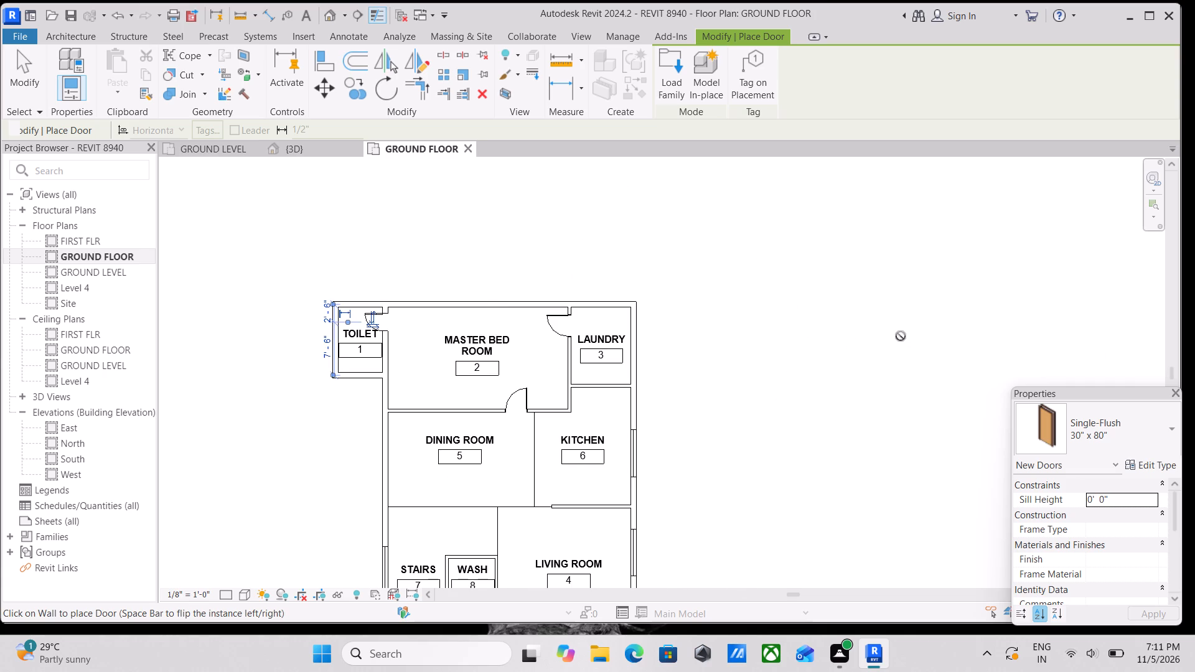
scroll(843, 316, down, 2)
middle_drag(835, 312, 855, 282)
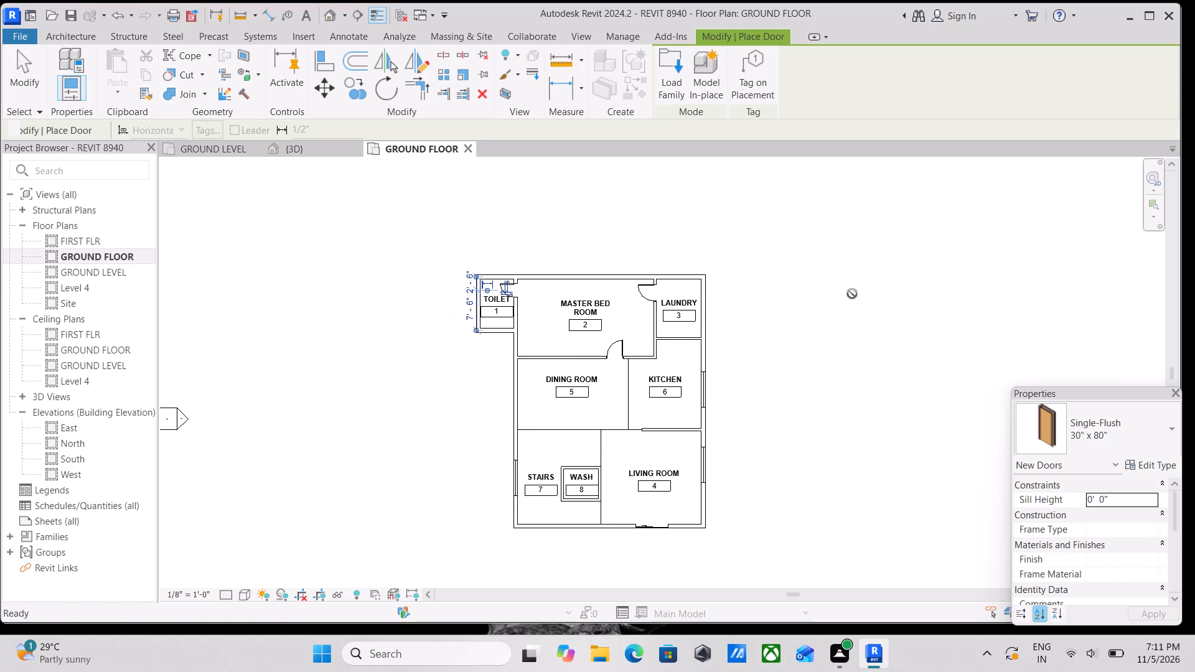
scroll(813, 421, down, 1)
middle_drag(818, 408, 840, 347)
scroll(835, 360, up, 3)
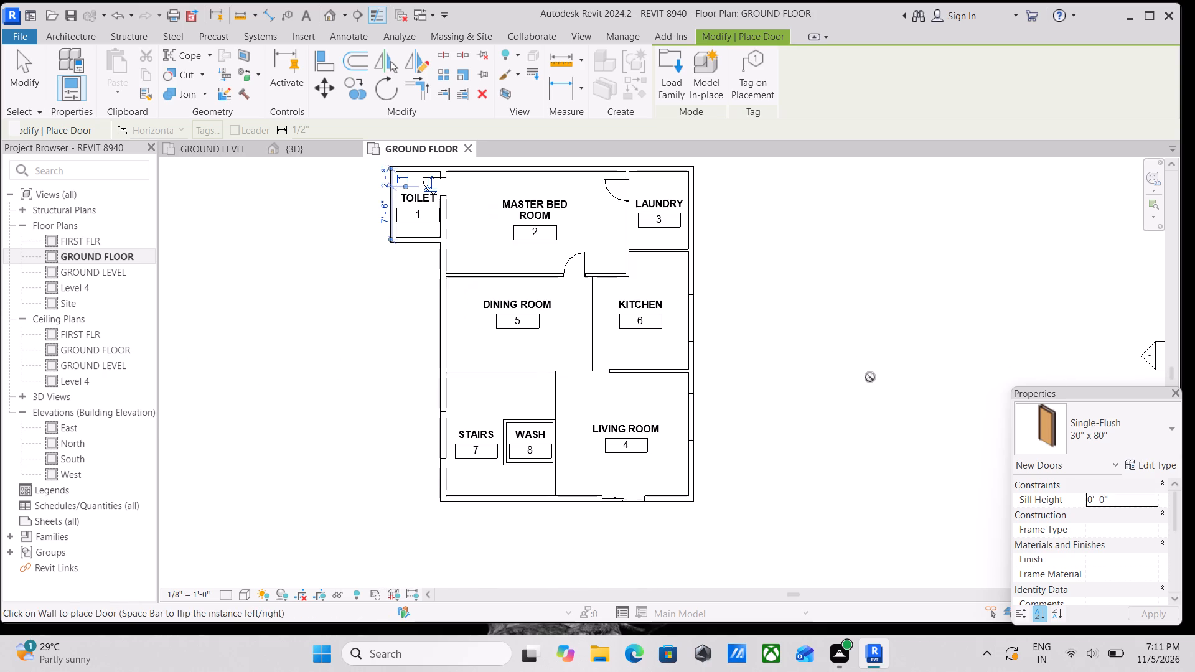
scroll(965, 449, up, 1)
scroll(778, 363, down, 3)
middle_drag(776, 367, 764, 401)
key(Escape)
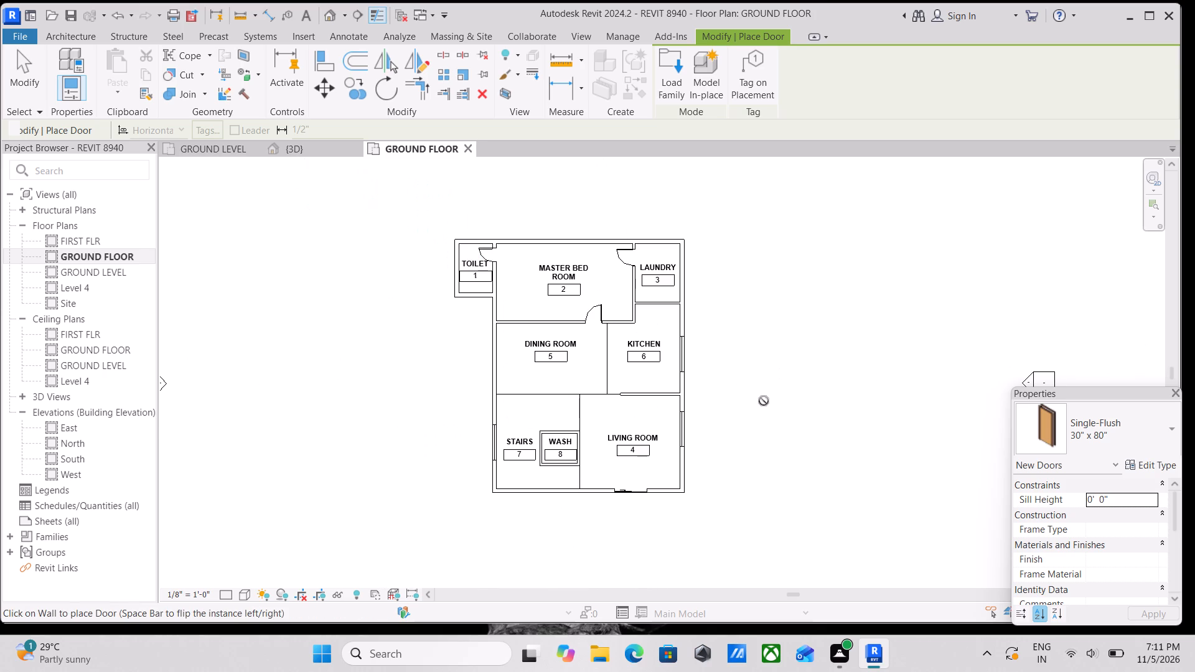
Place a w2 window in the master bedroom's outer wall, about 16'-0" from the toilet-side wall and 10'-0" from the laundry wall.
text(wn)
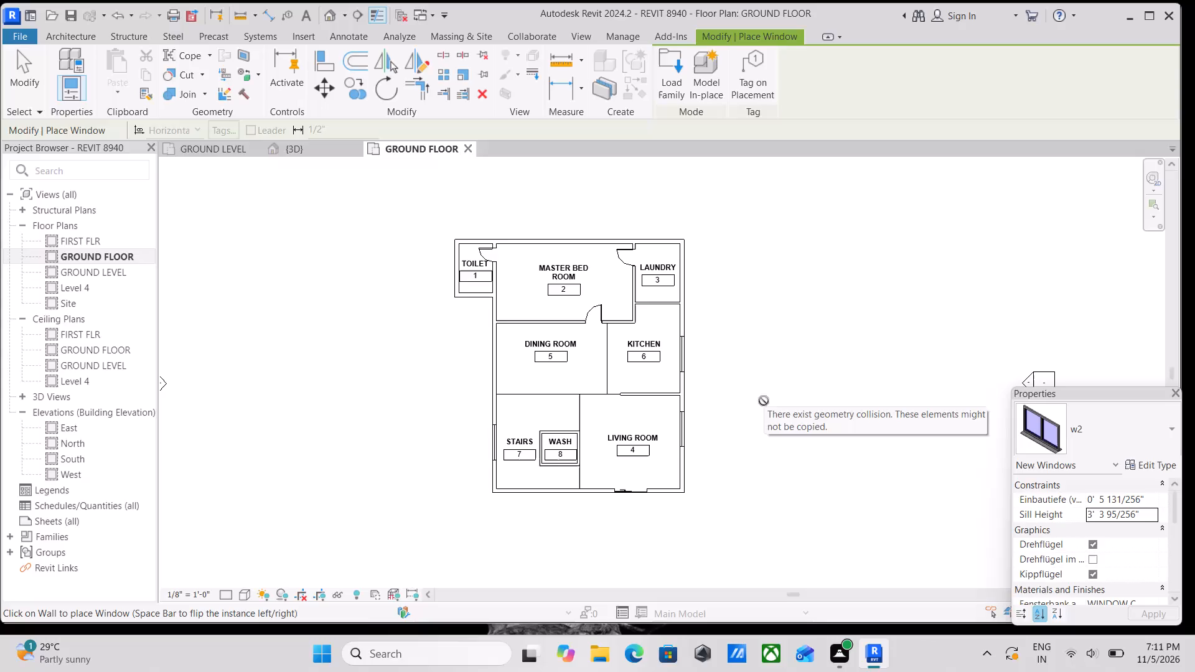
scroll(568, 243, up, 2)
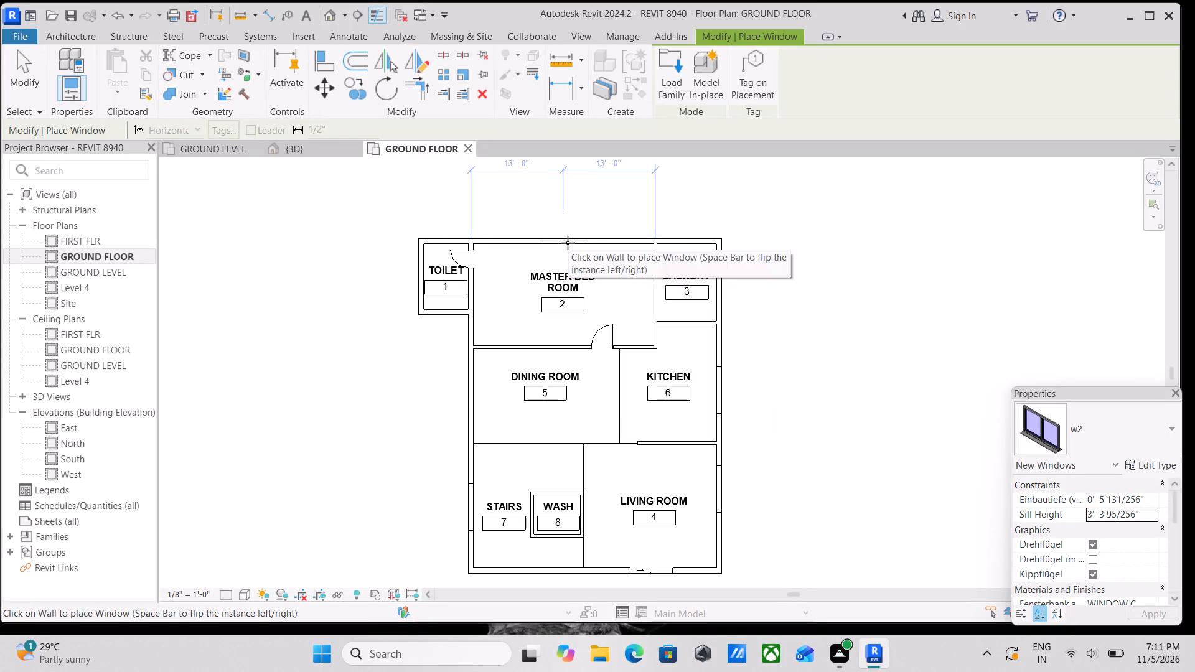
click(584, 240)
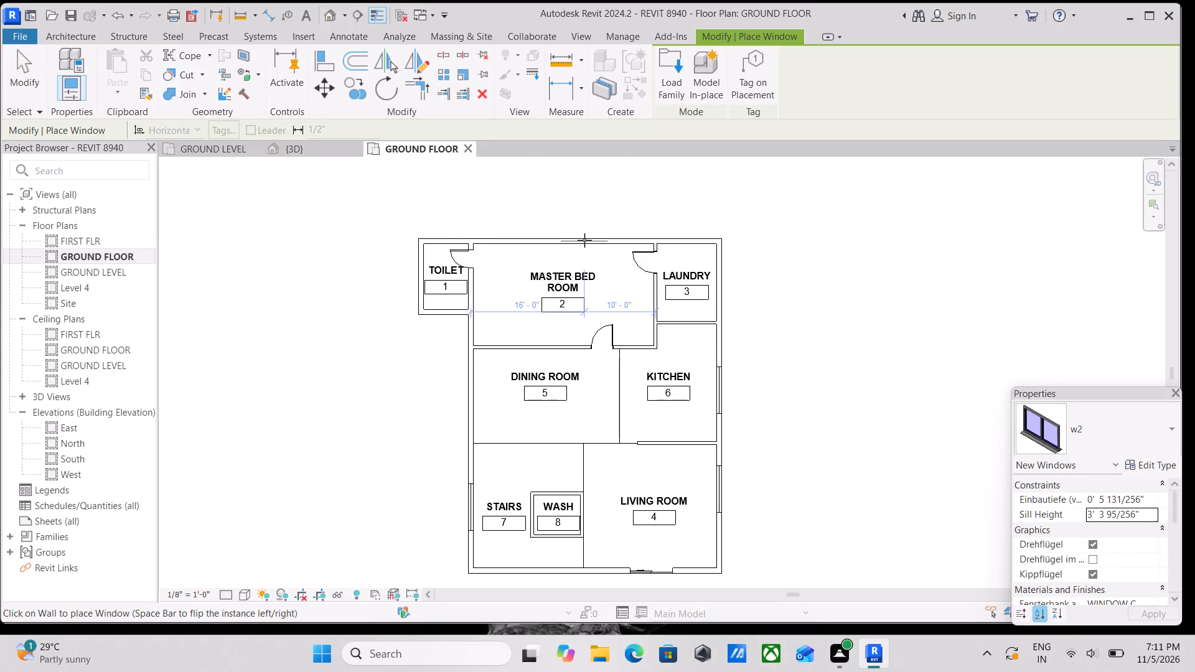
Place a w2 window in the stairs area's front outer wall, about 7'-0" from the outer corner, and finish placing windows.
scroll(756, 270, down, 2)
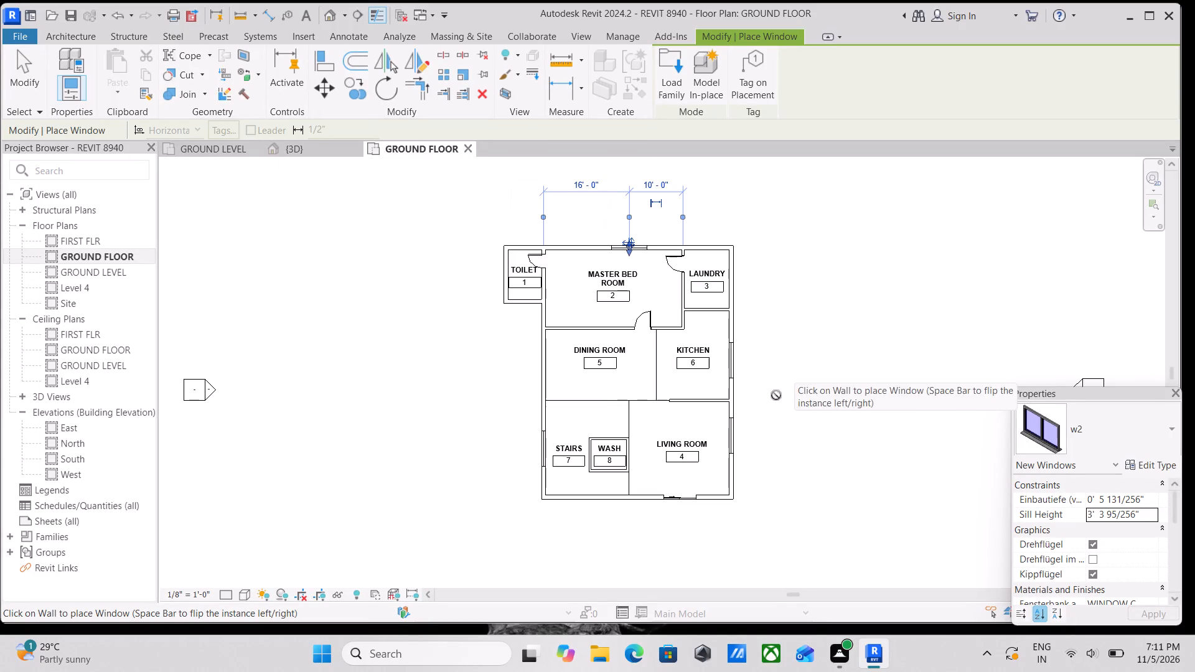
scroll(776, 395, up, 6)
scroll(776, 397, down, 4)
middle_drag(776, 397, 789, 375)
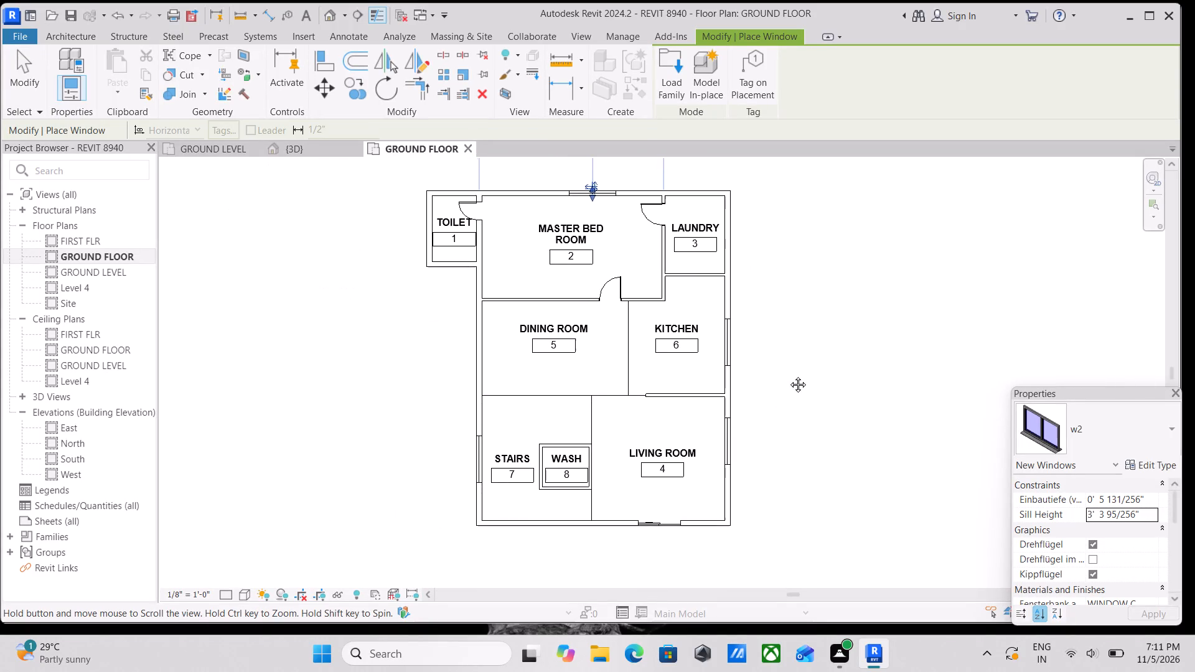
middle_drag(789, 375, 789, 368)
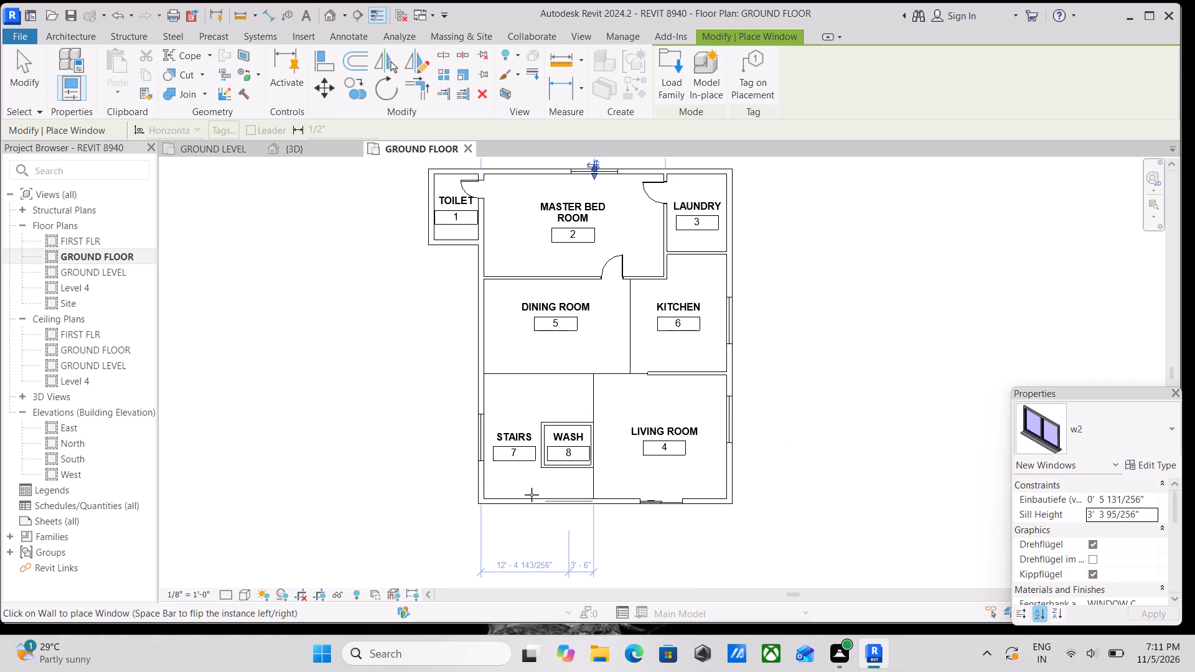
scroll(532, 495, up, 2)
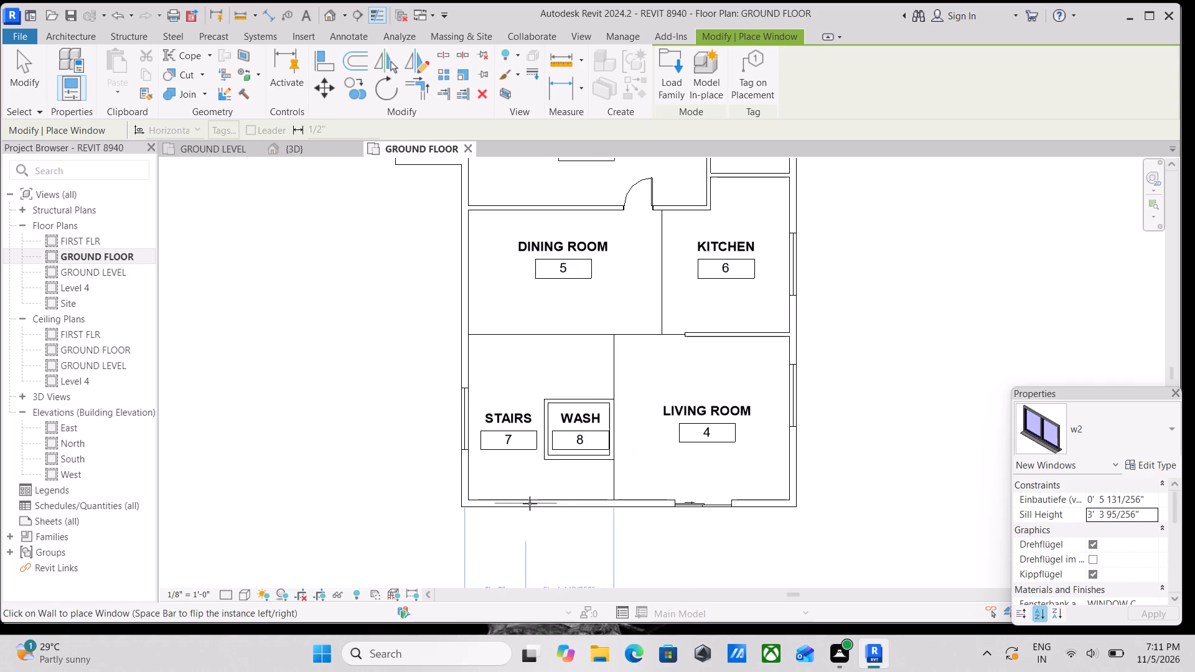
click(532, 505)
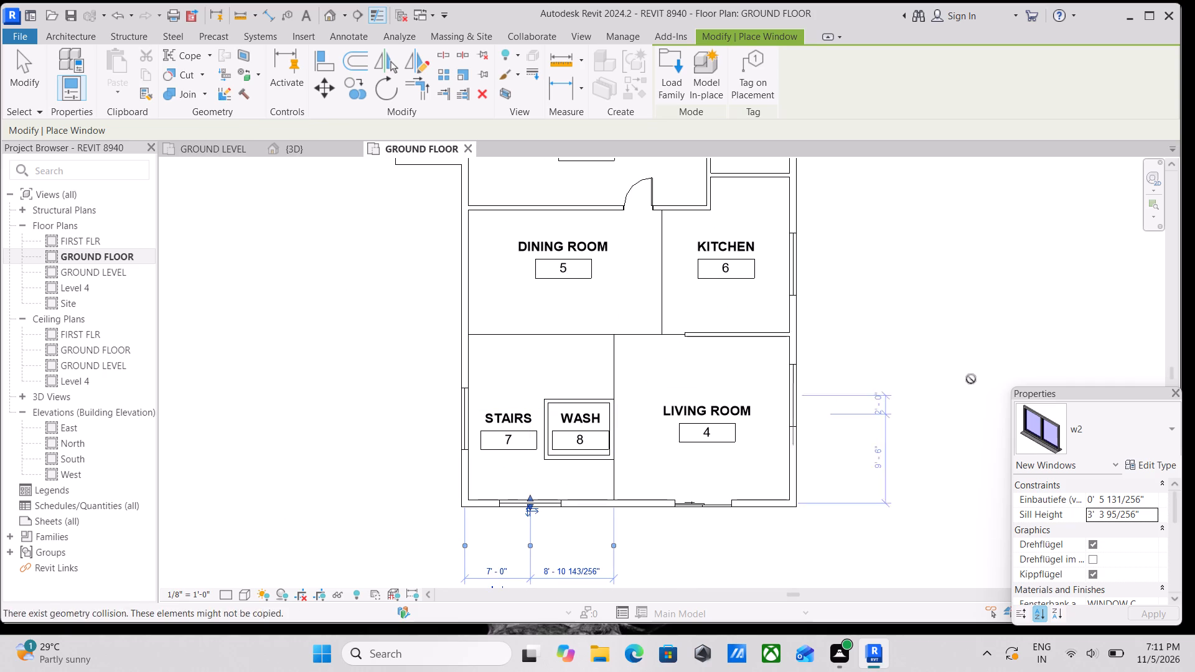
key(Escape)
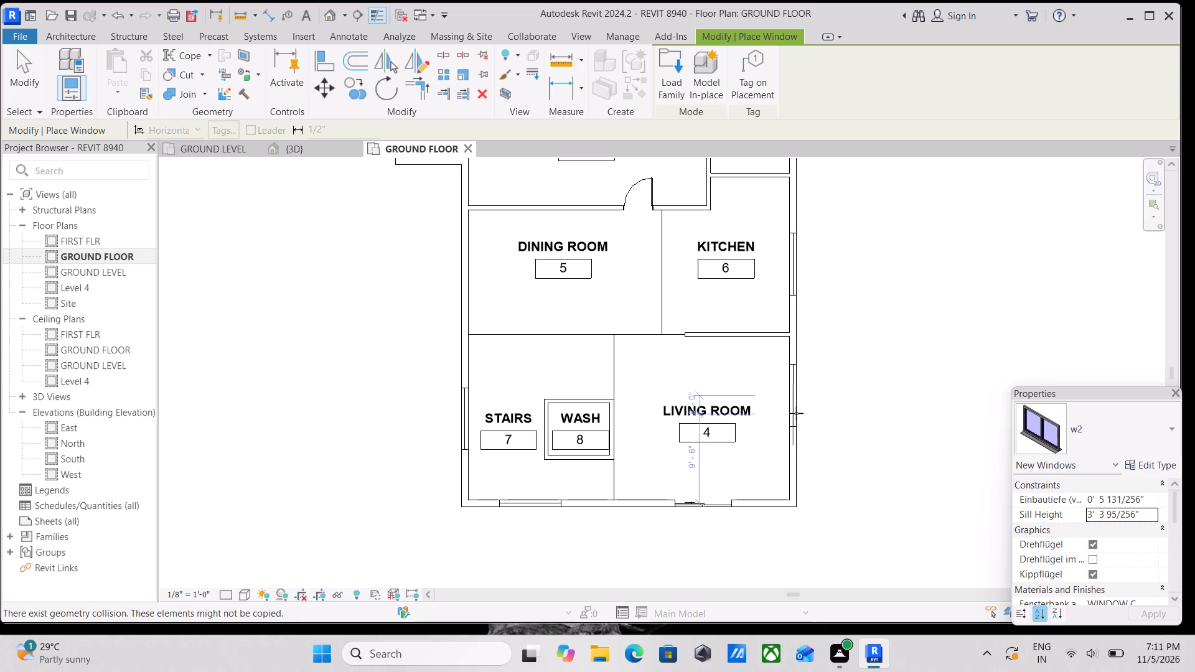
scroll(898, 436, down, 1)
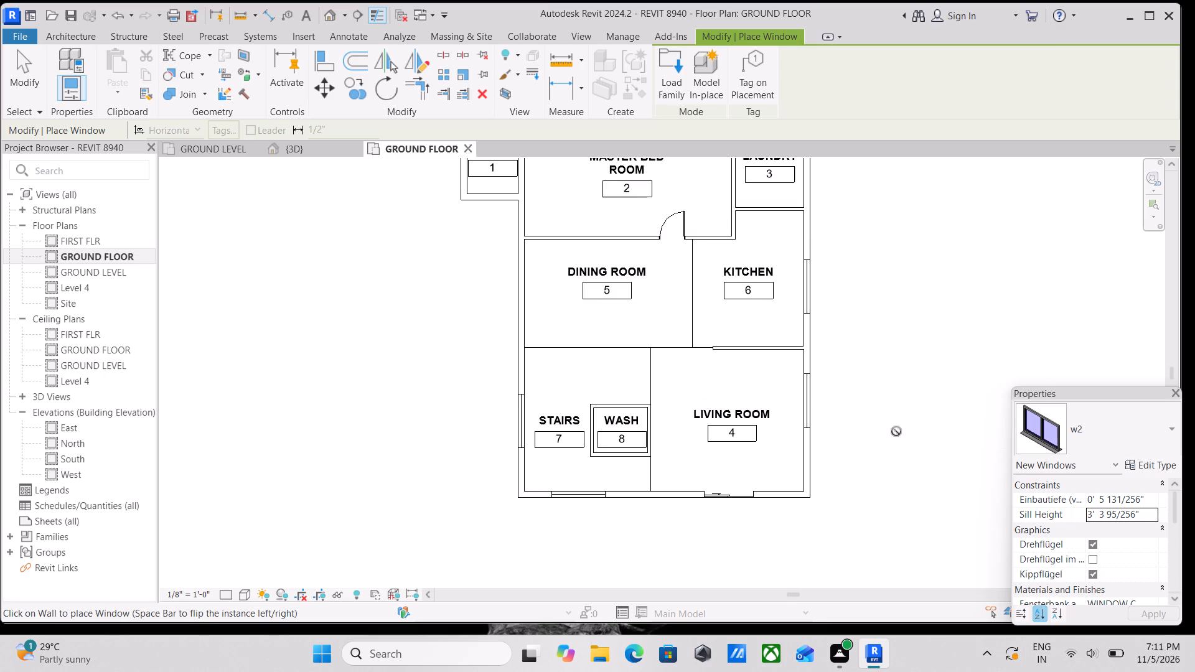
scroll(855, 403, up, 1)
key(Escape)
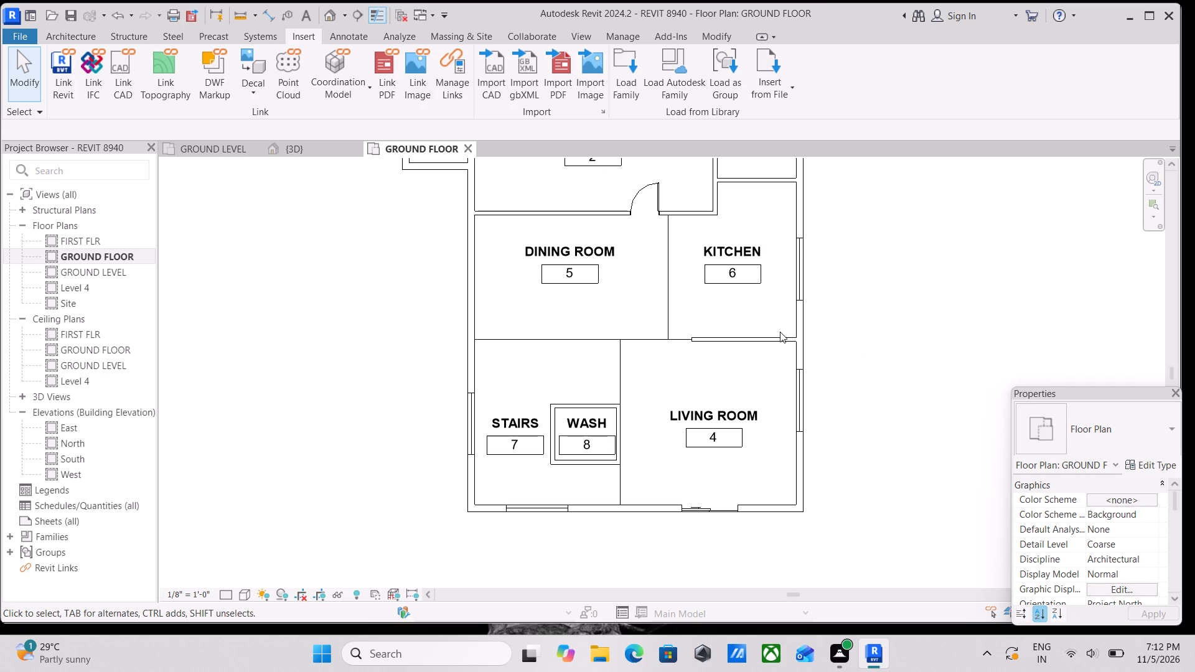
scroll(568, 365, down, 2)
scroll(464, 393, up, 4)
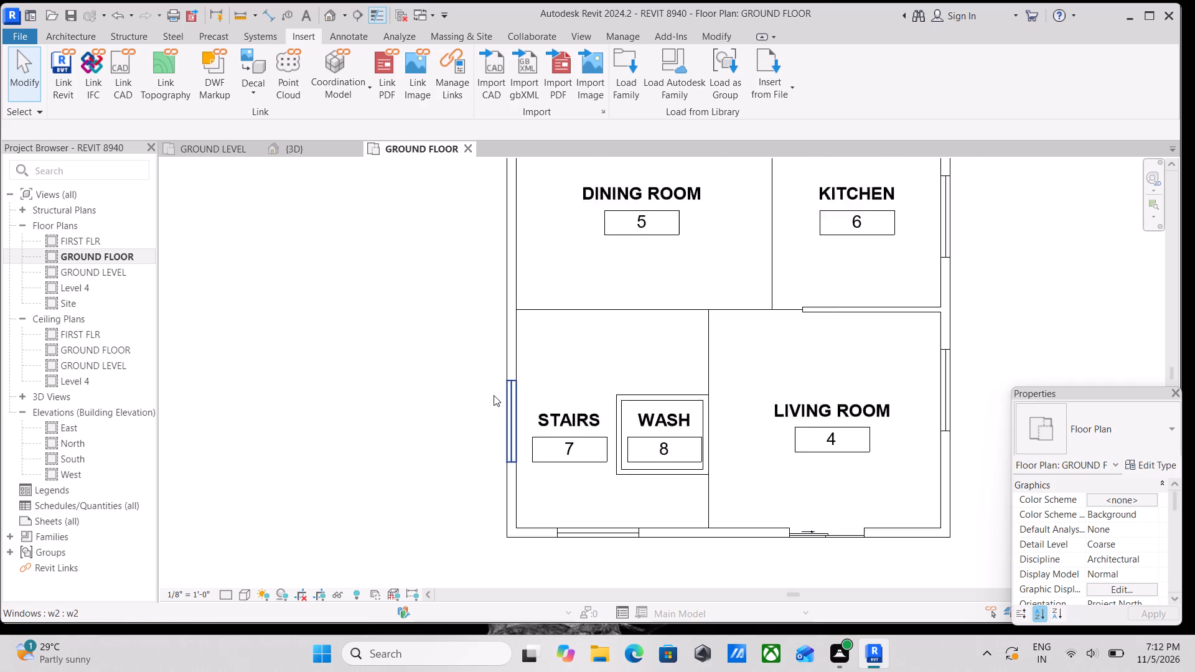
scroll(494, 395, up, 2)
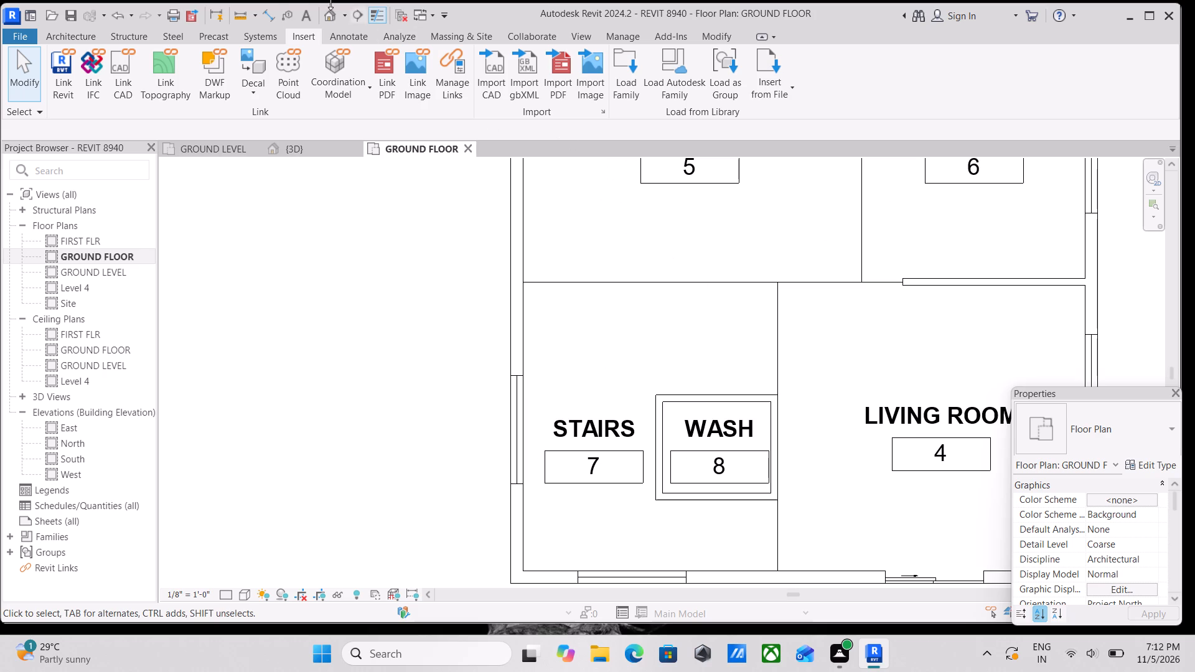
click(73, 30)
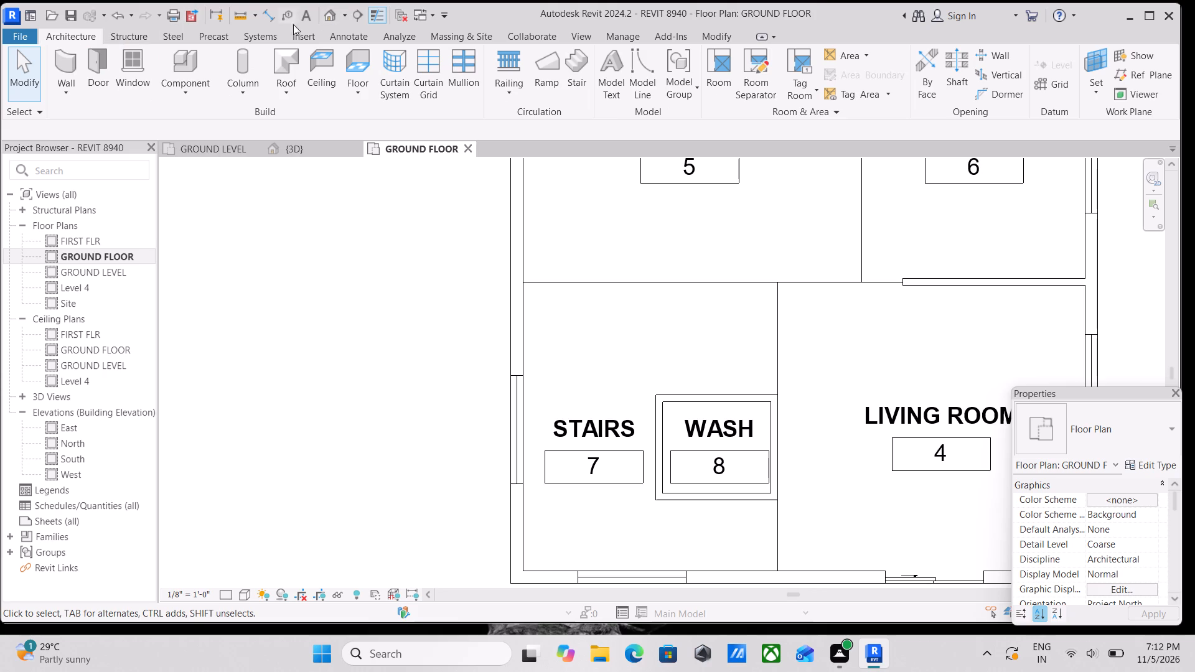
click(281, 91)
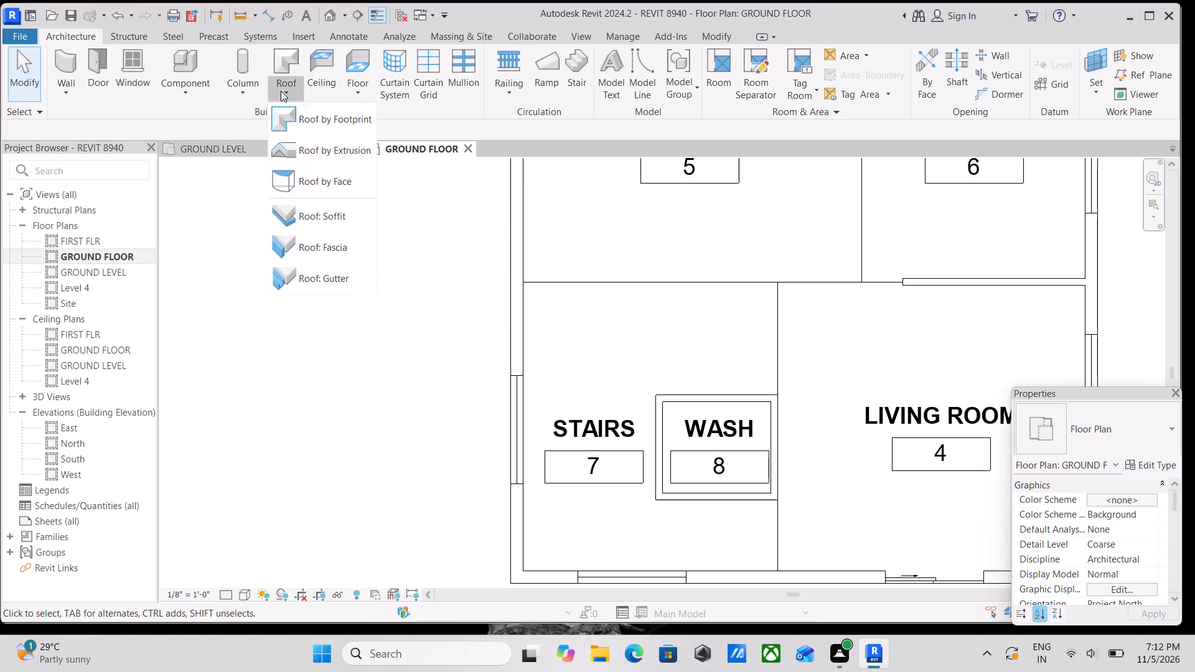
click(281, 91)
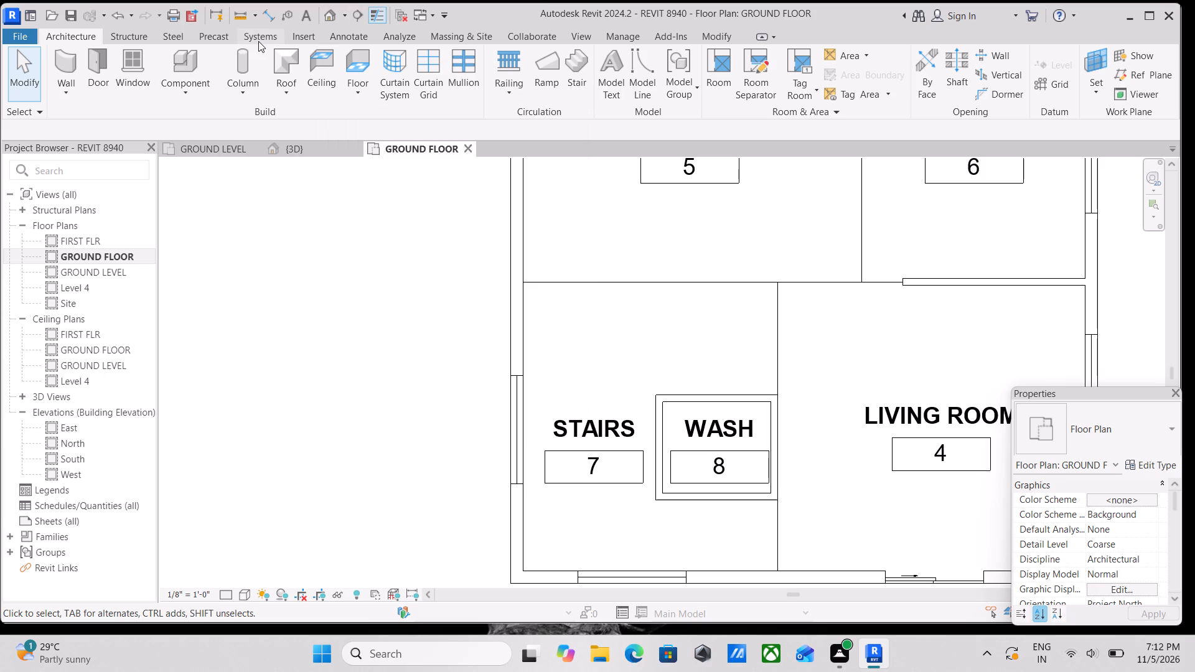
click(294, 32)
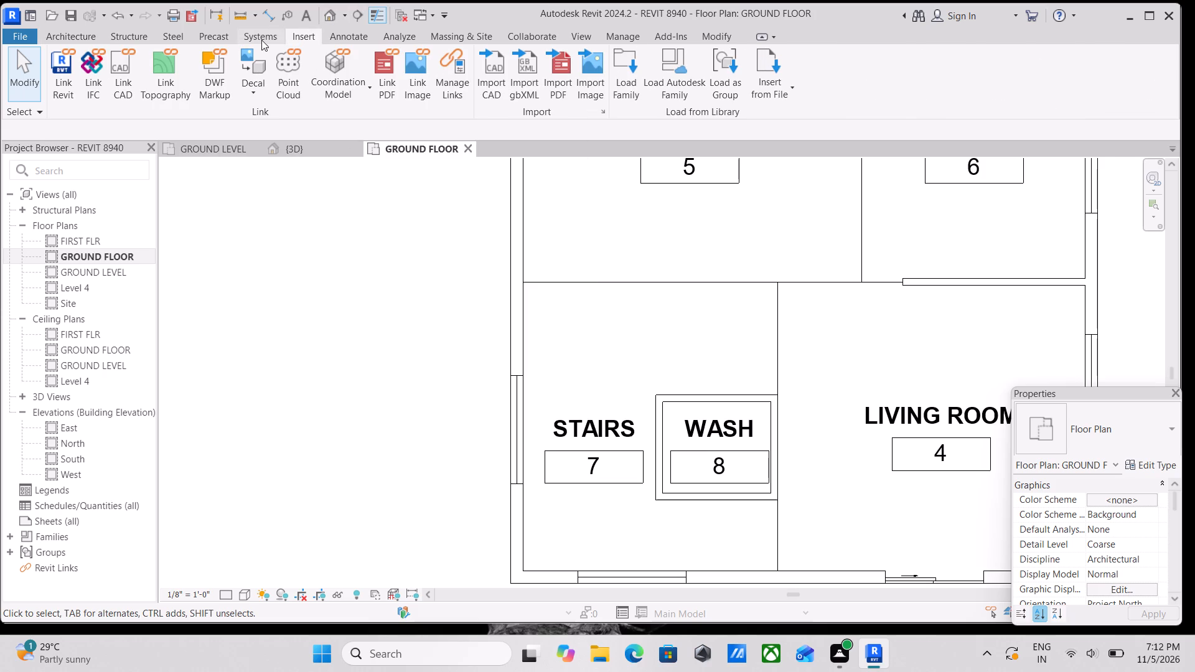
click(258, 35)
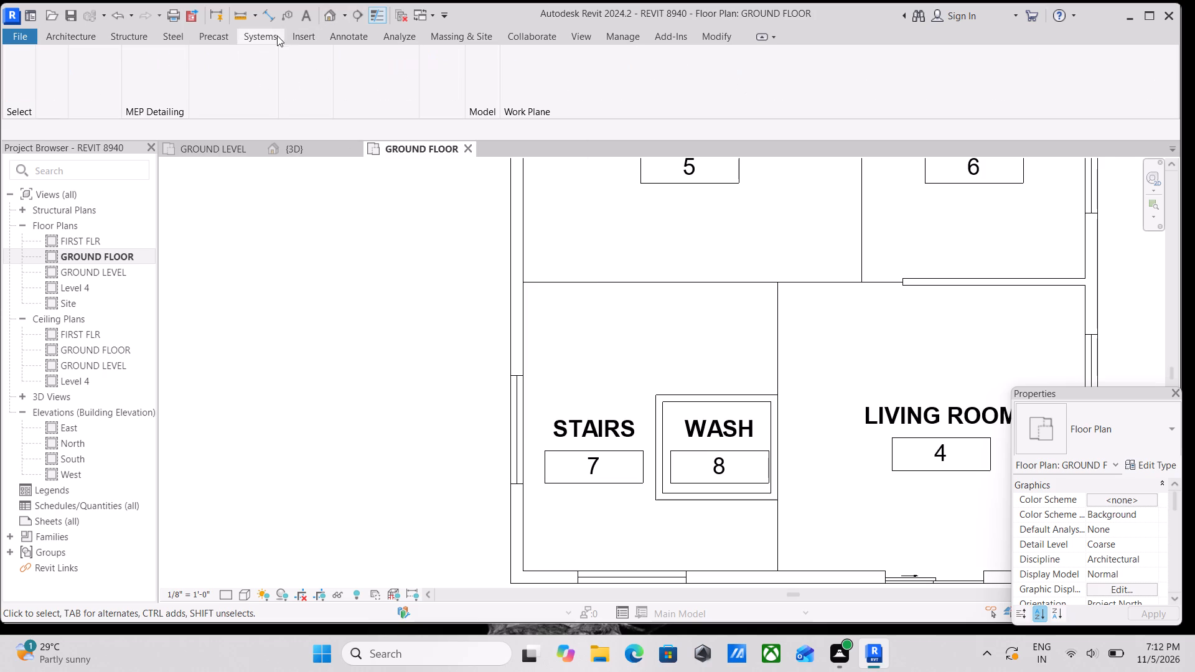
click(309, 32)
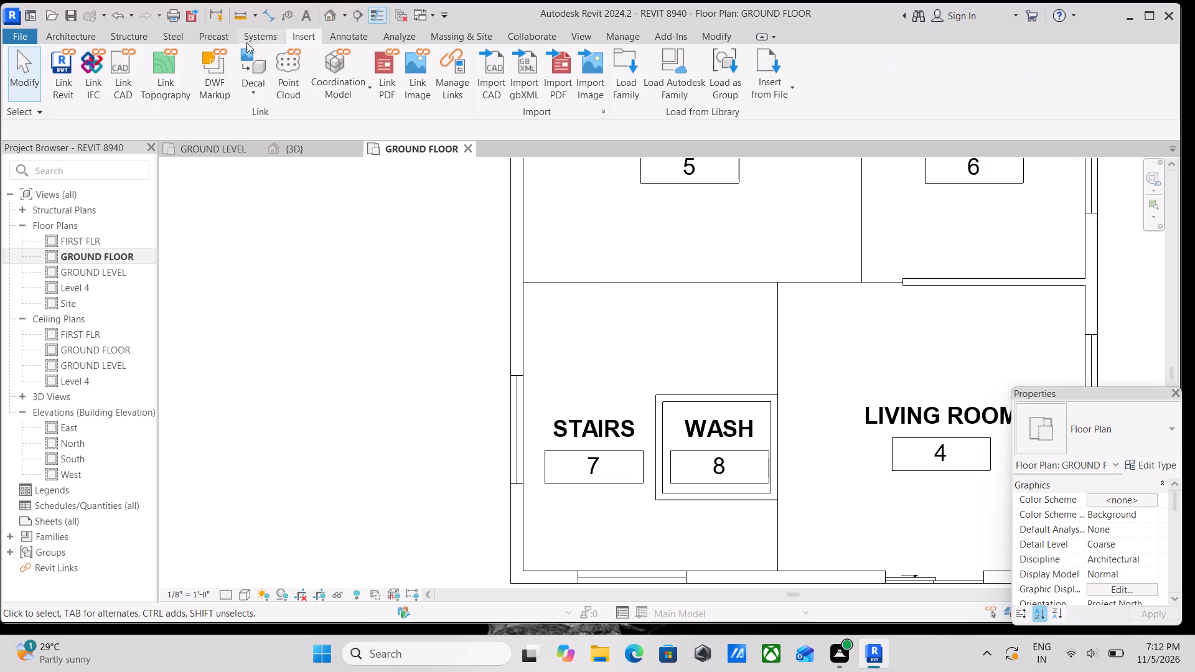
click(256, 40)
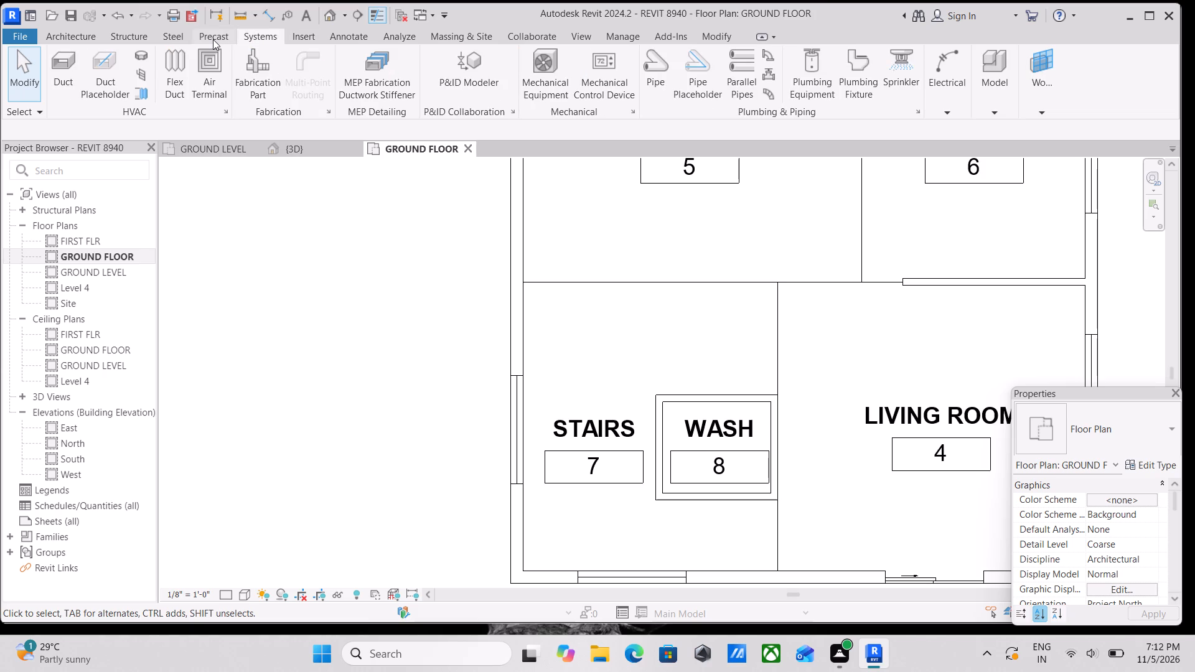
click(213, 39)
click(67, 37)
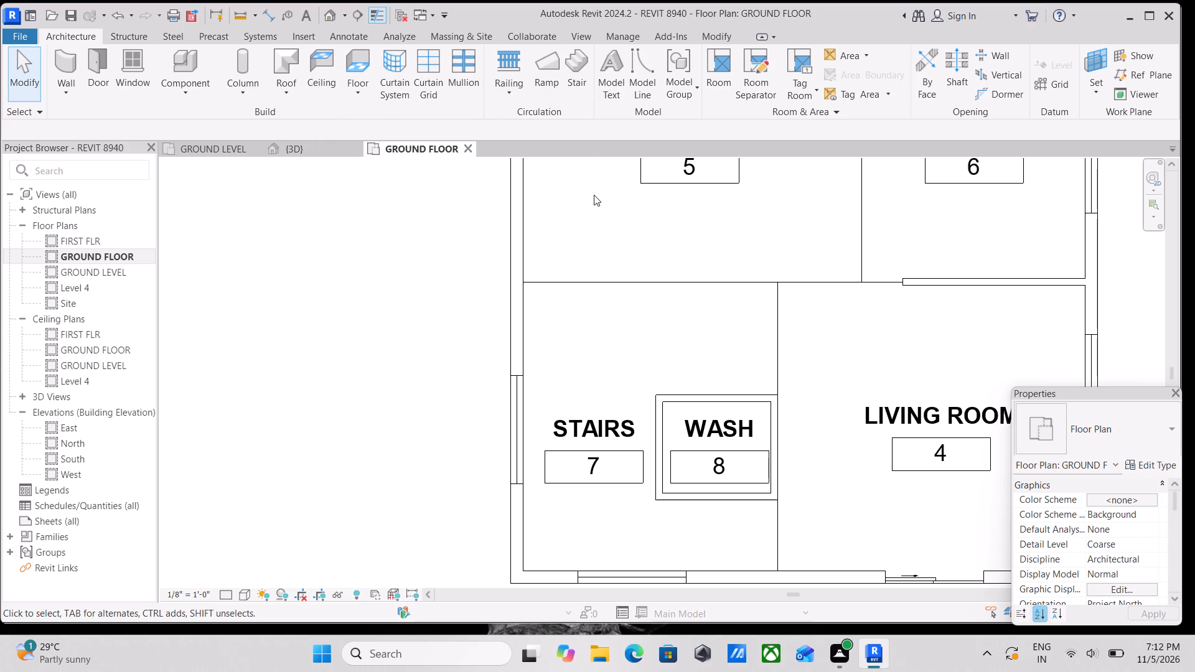
Review the ground floor plan from the toilet, master bedroom and laundry down to the stairs and wash area.
scroll(377, 267, up, 1)
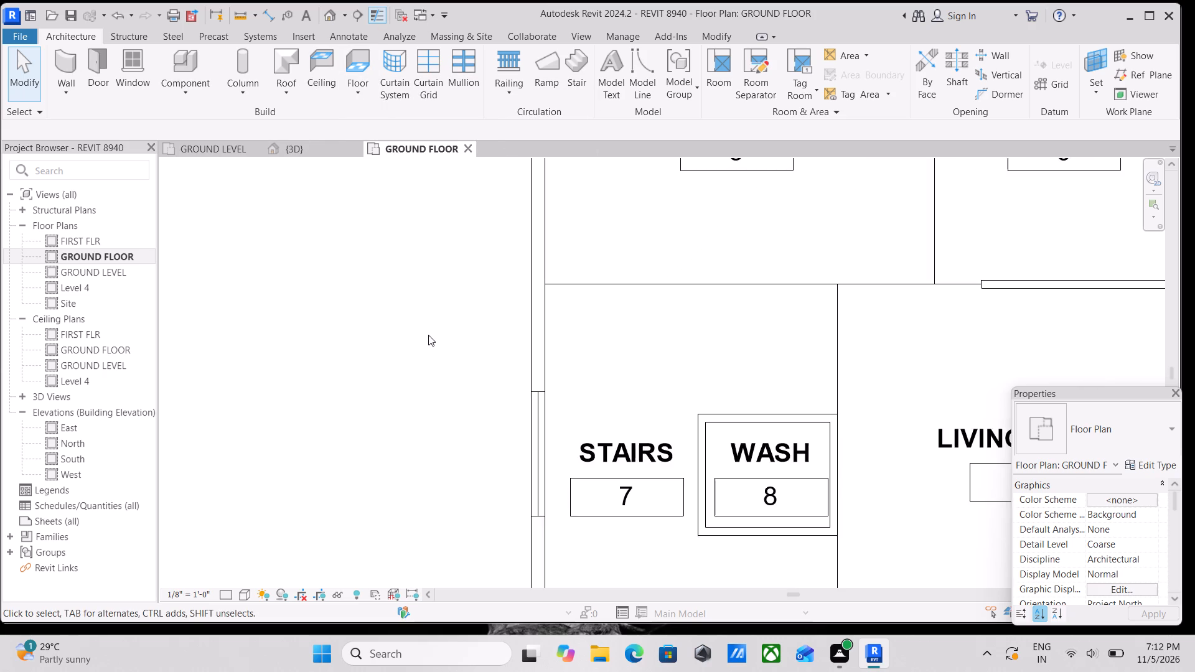
scroll(428, 335, down, 2)
middle_drag(428, 335, 431, 469)
scroll(424, 341, down, 3)
middle_drag(424, 341, 427, 454)
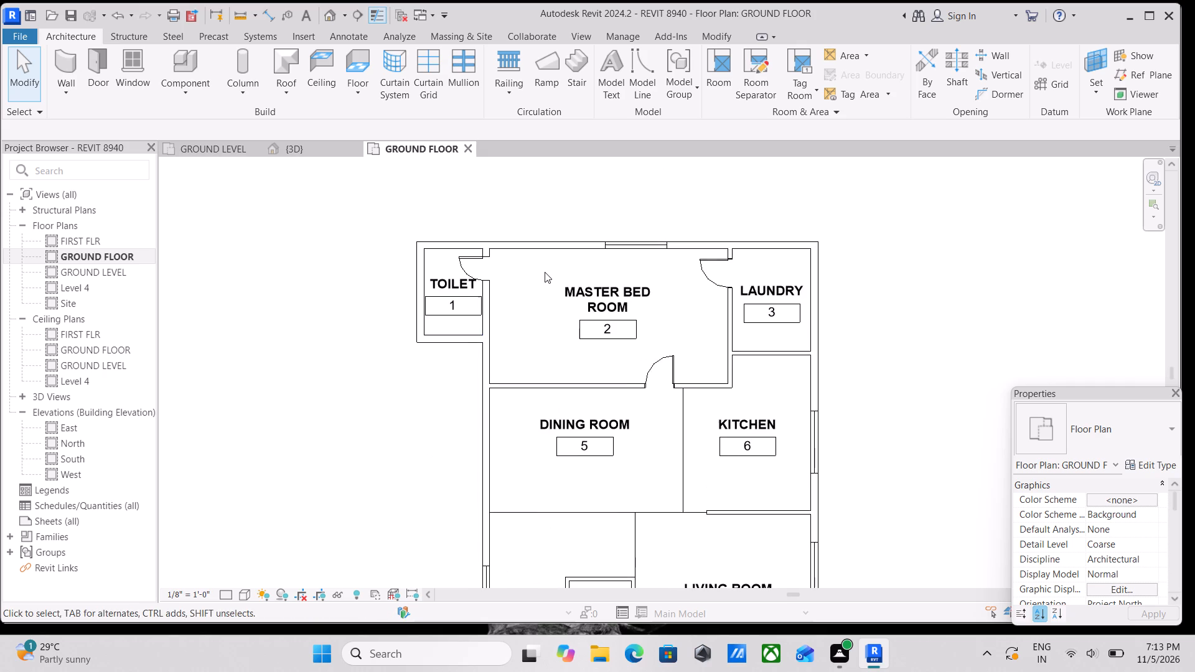
scroll(545, 272, up, 3)
middle_drag(530, 274, 523, 361)
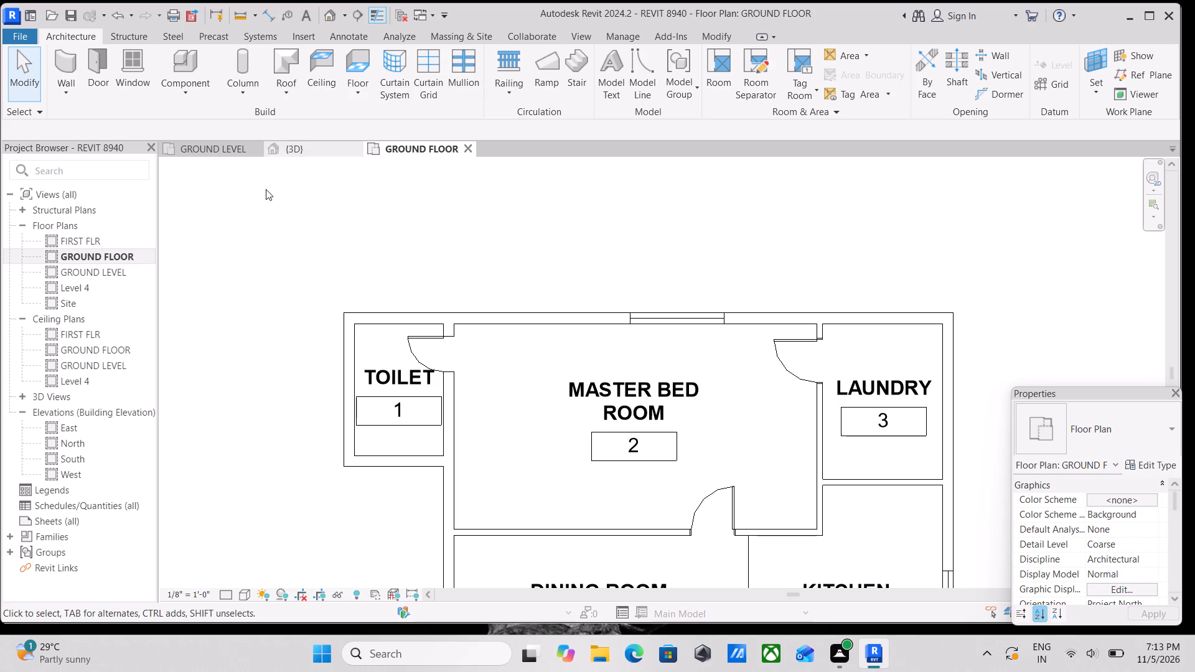
middle_drag(265, 190, 260, 256)
middle_drag(476, 379, 634, 282)
scroll(626, 362, up, 1)
scroll(560, 485, down, 2)
middle_drag(560, 485, 594, 370)
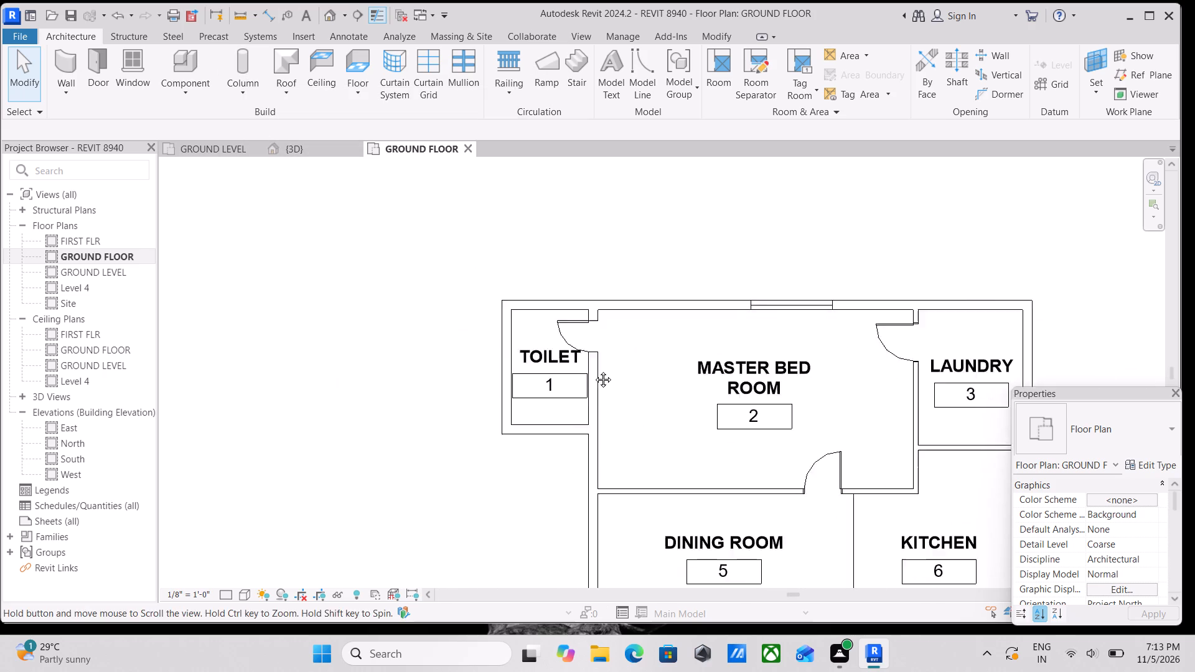
middle_drag(594, 370, 624, 302)
scroll(621, 369, up, 1)
scroll(615, 486, down, 1)
middle_drag(628, 469, 668, 384)
scroll(695, 469, down, 2)
middle_drag(694, 469, 679, 399)
middle_drag(665, 462, 666, 424)
middle_drag(657, 429, 616, 505)
Select all instances of the room tag, starting from the stairs tag, and temporarily hide them in the ground floor plan.
scroll(677, 509, up, 3)
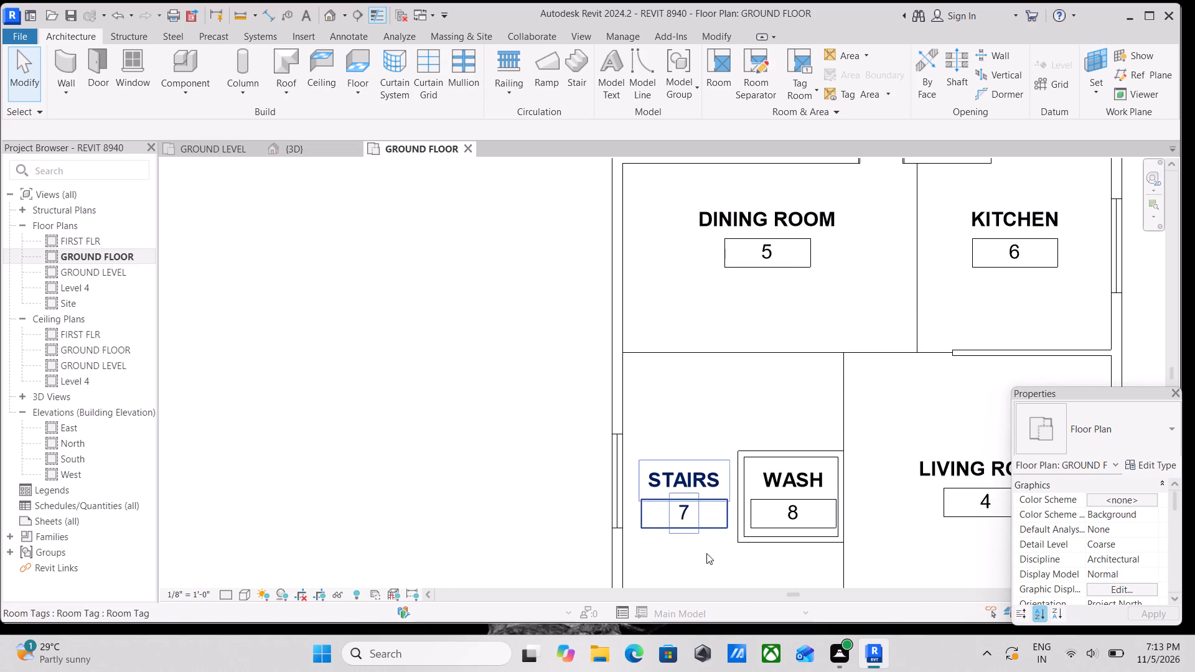
scroll(712, 561, up, 3)
click(691, 433)
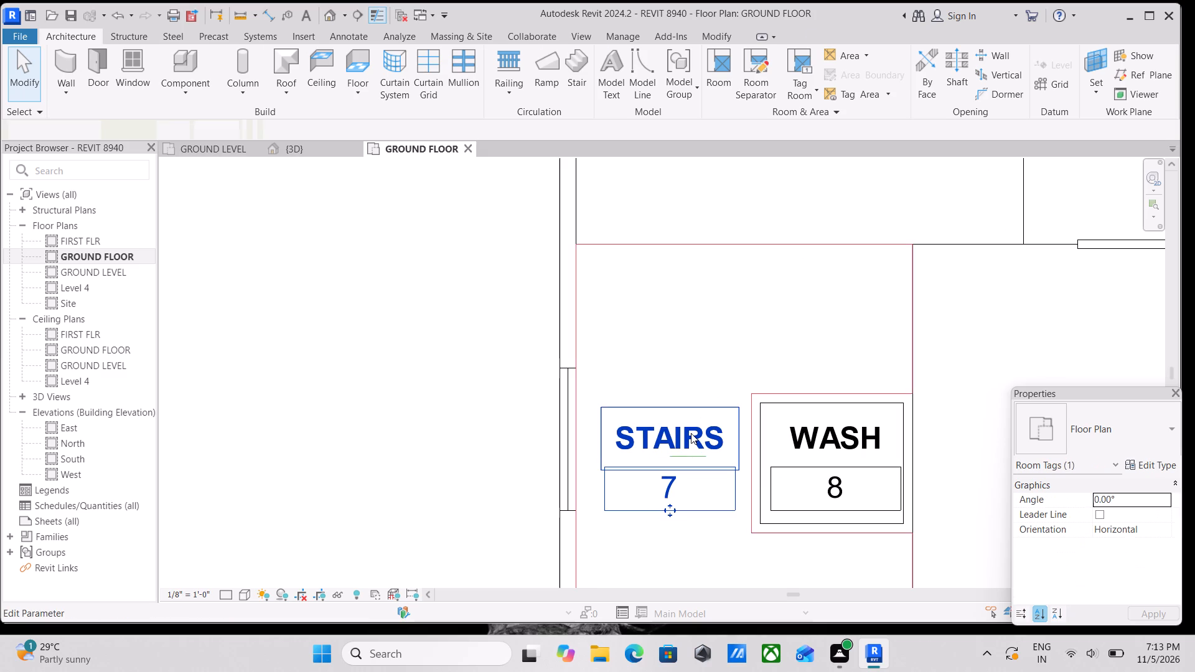
text(sa)
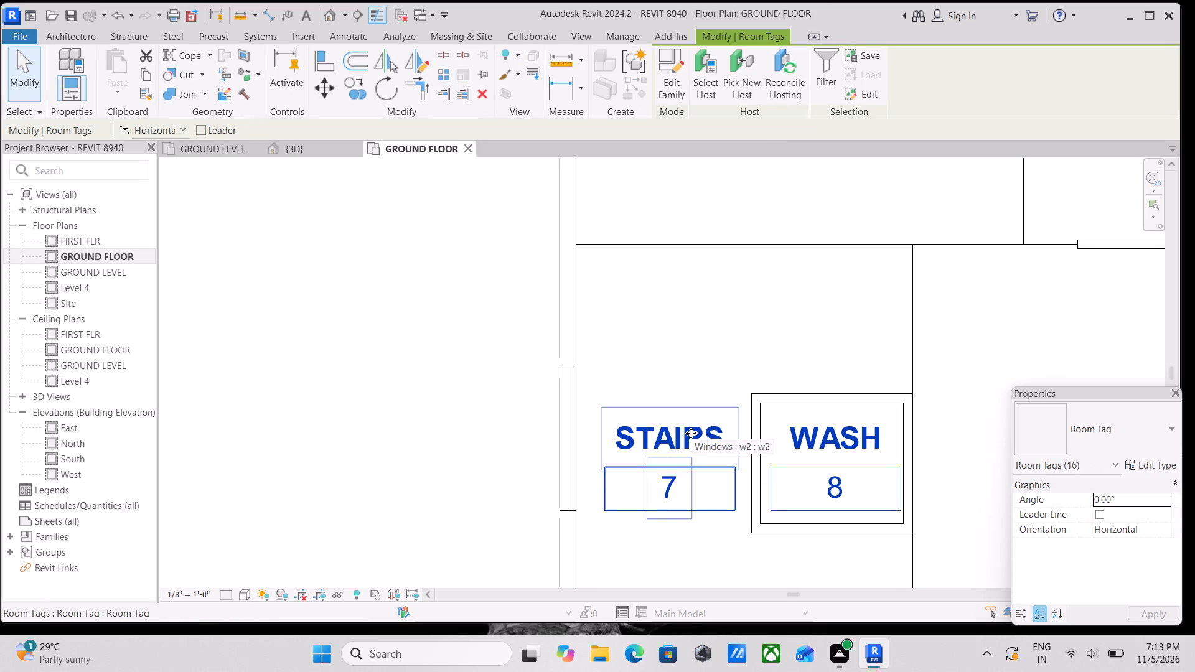
text(hh)
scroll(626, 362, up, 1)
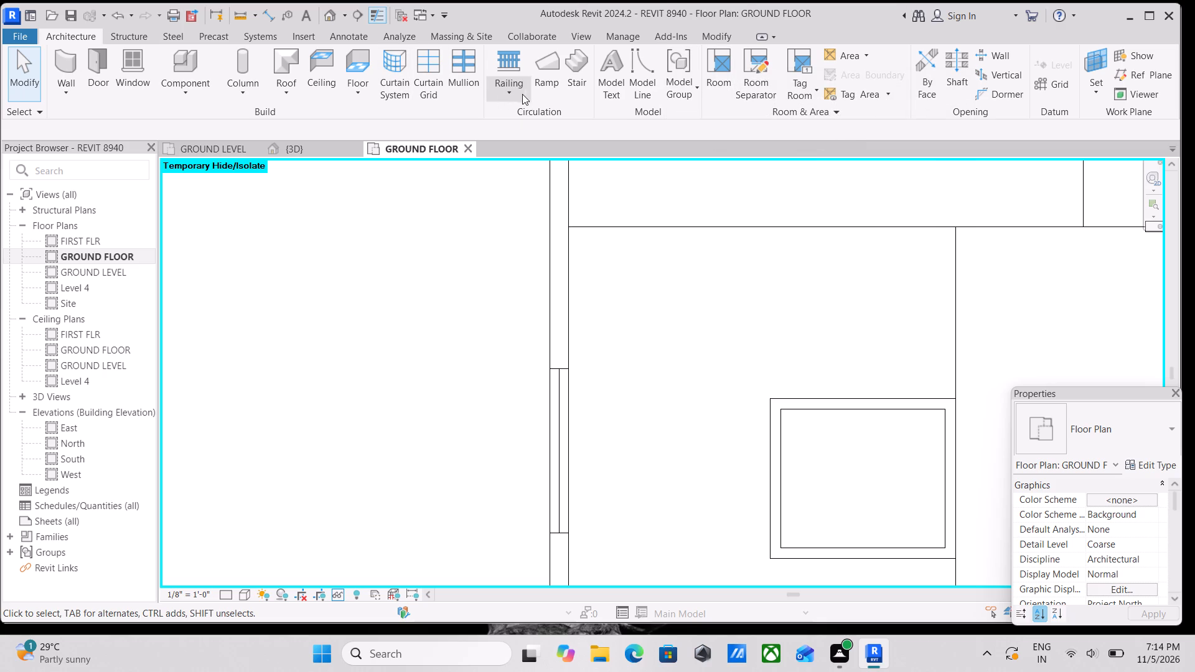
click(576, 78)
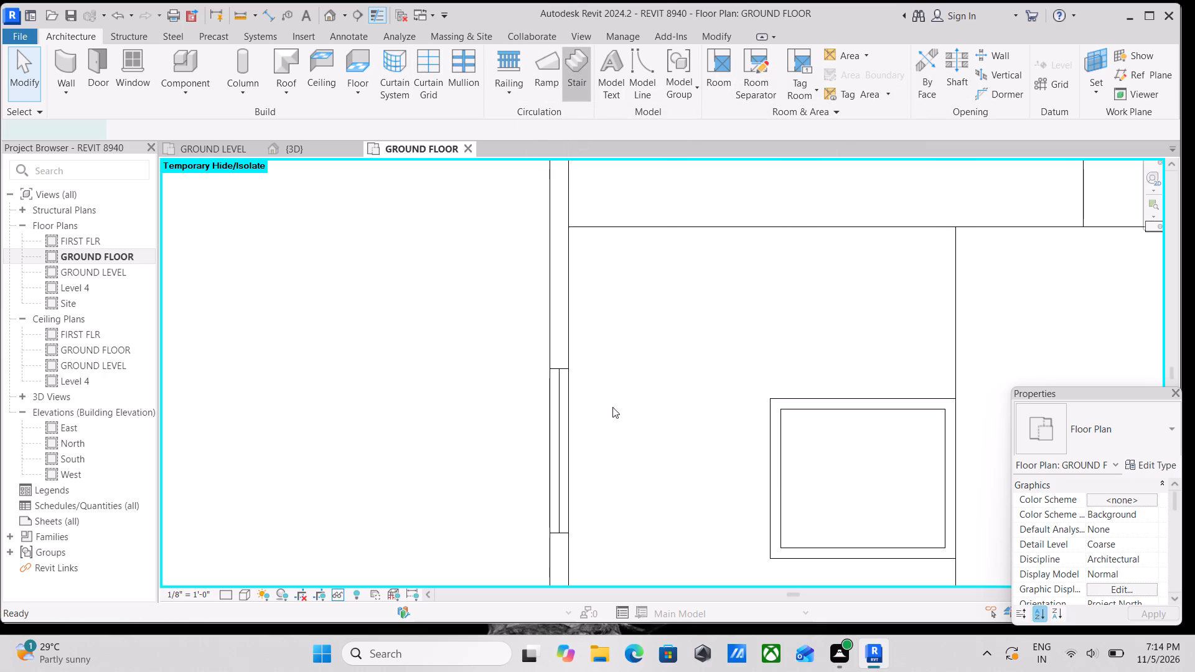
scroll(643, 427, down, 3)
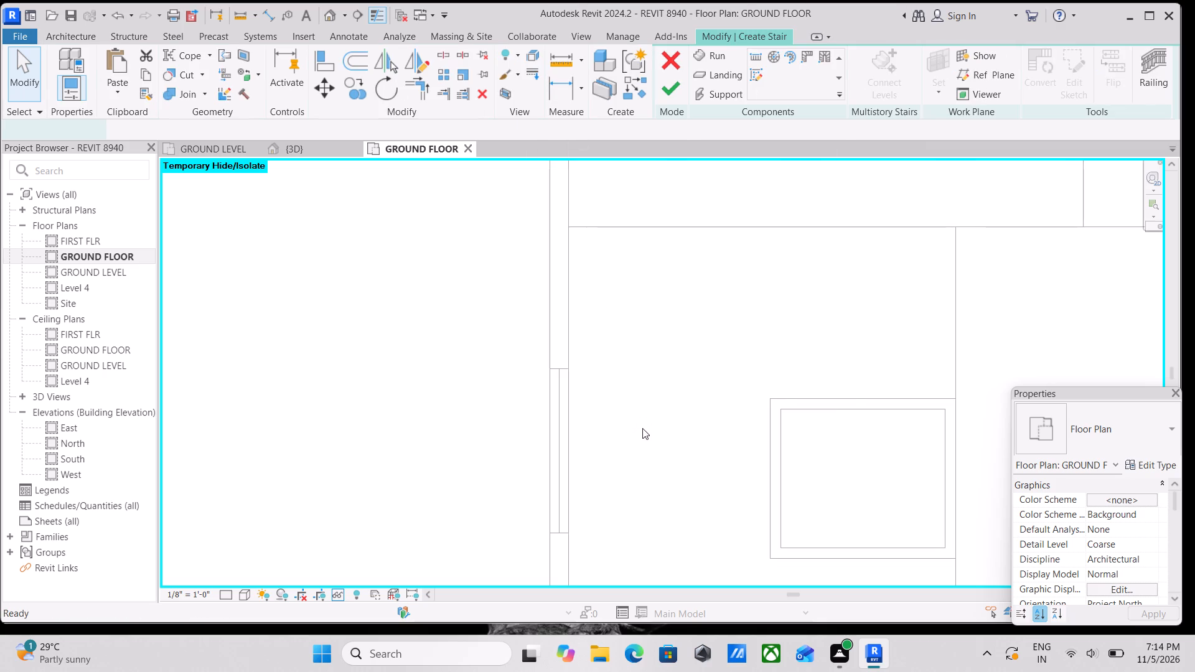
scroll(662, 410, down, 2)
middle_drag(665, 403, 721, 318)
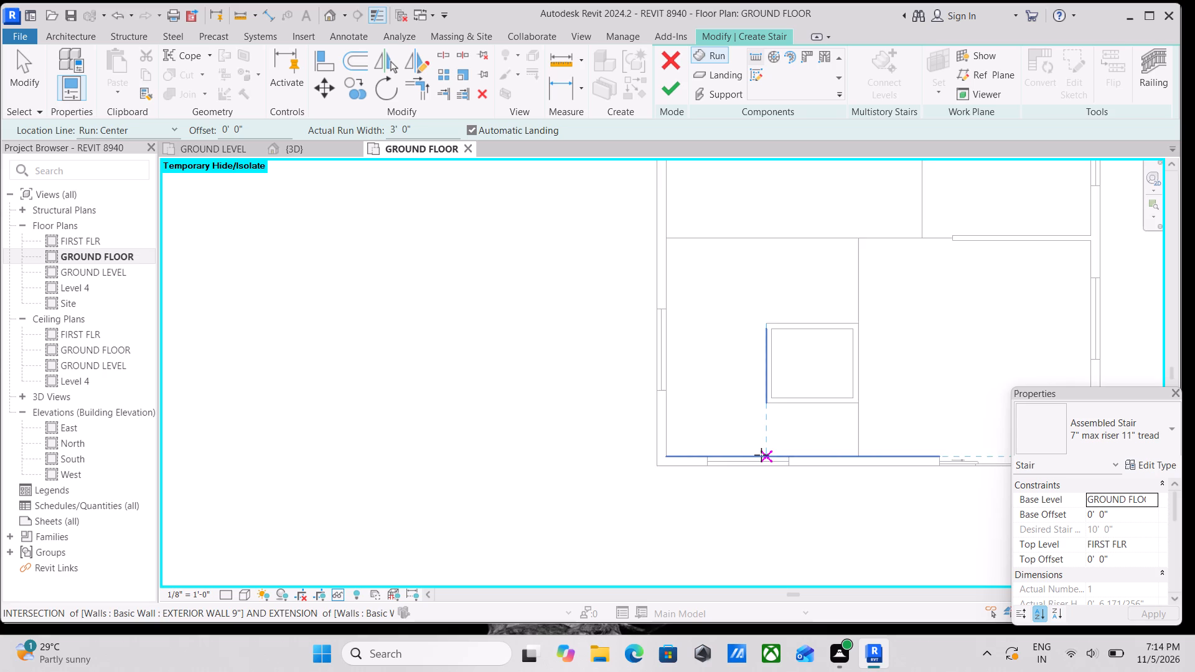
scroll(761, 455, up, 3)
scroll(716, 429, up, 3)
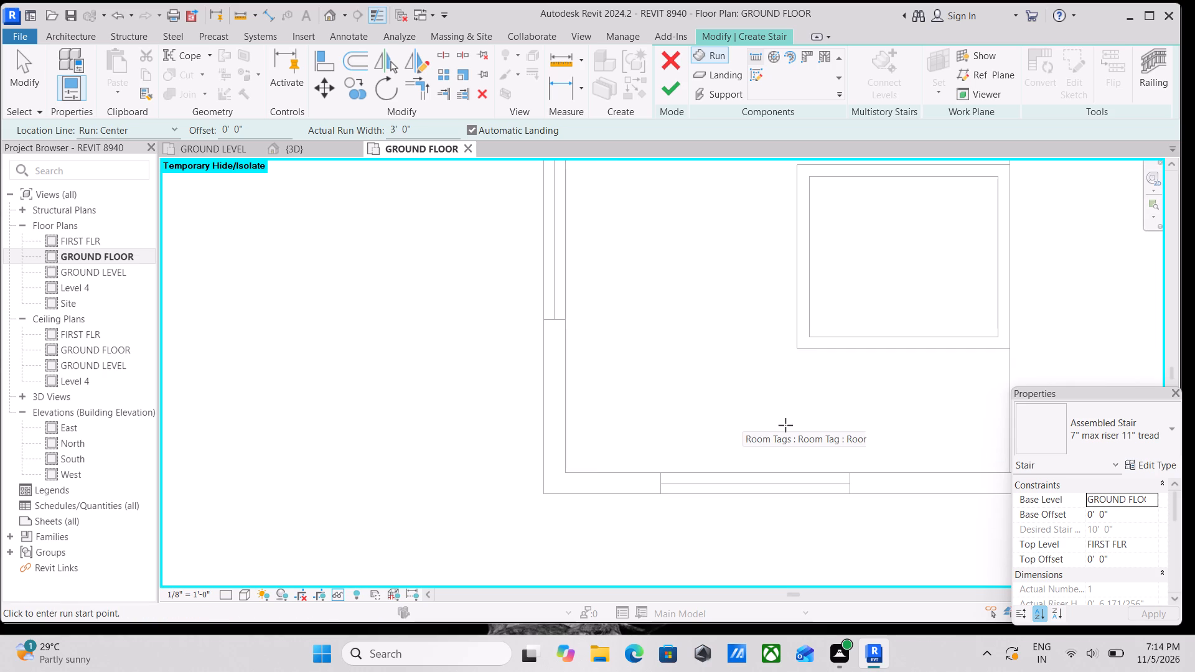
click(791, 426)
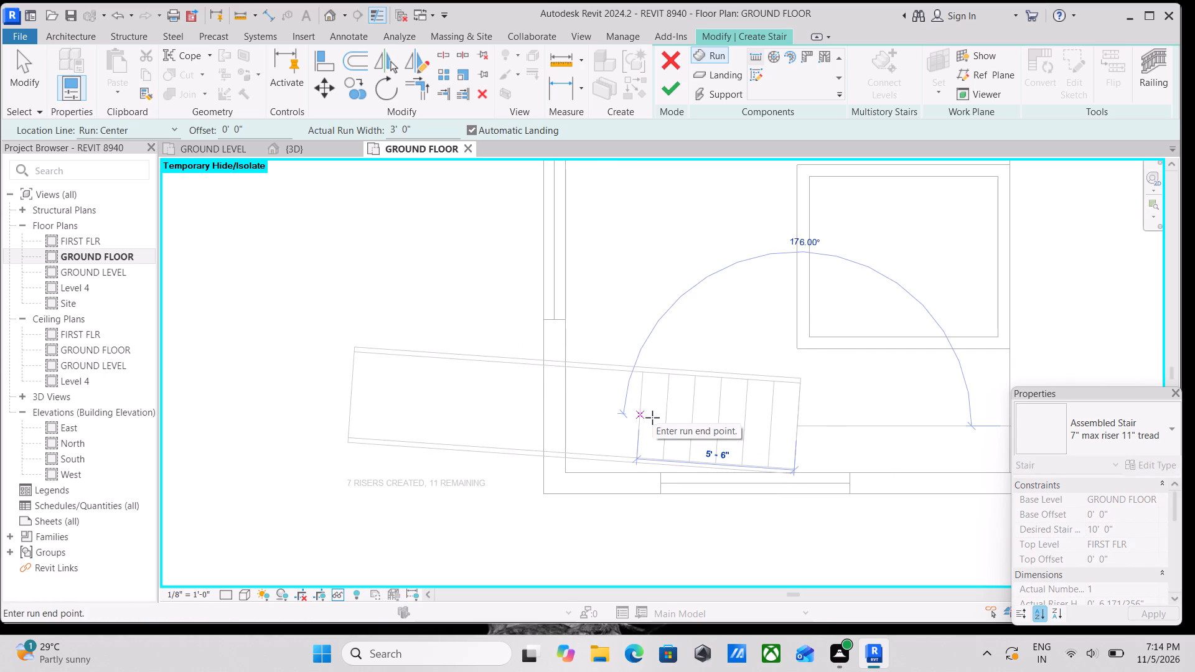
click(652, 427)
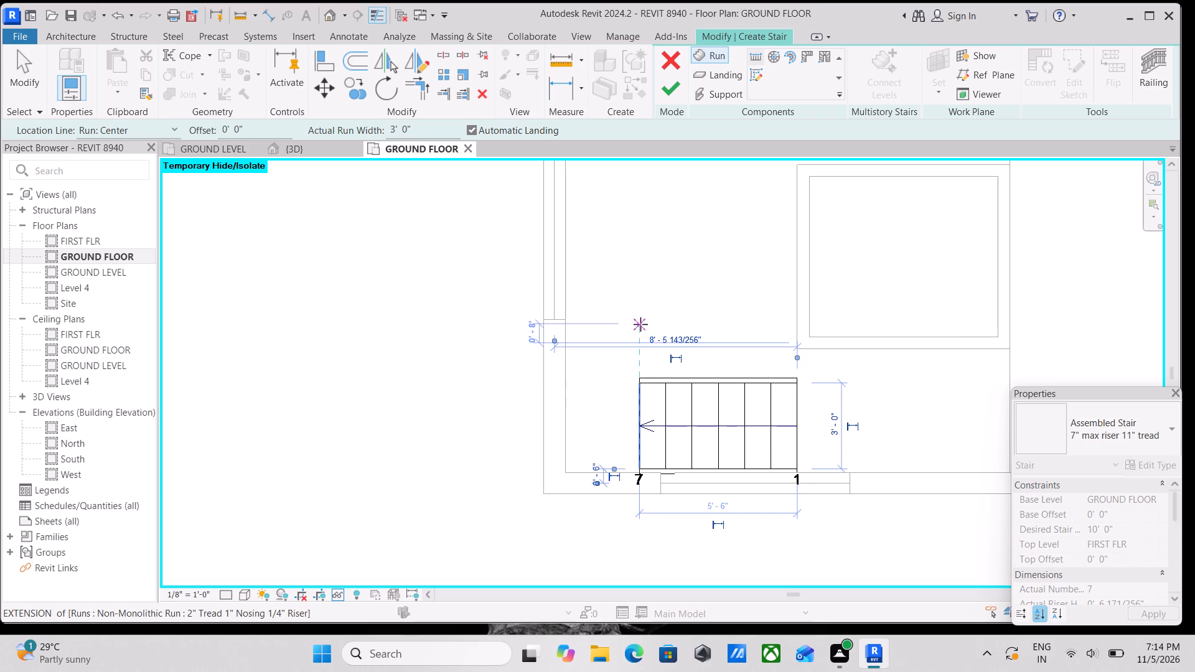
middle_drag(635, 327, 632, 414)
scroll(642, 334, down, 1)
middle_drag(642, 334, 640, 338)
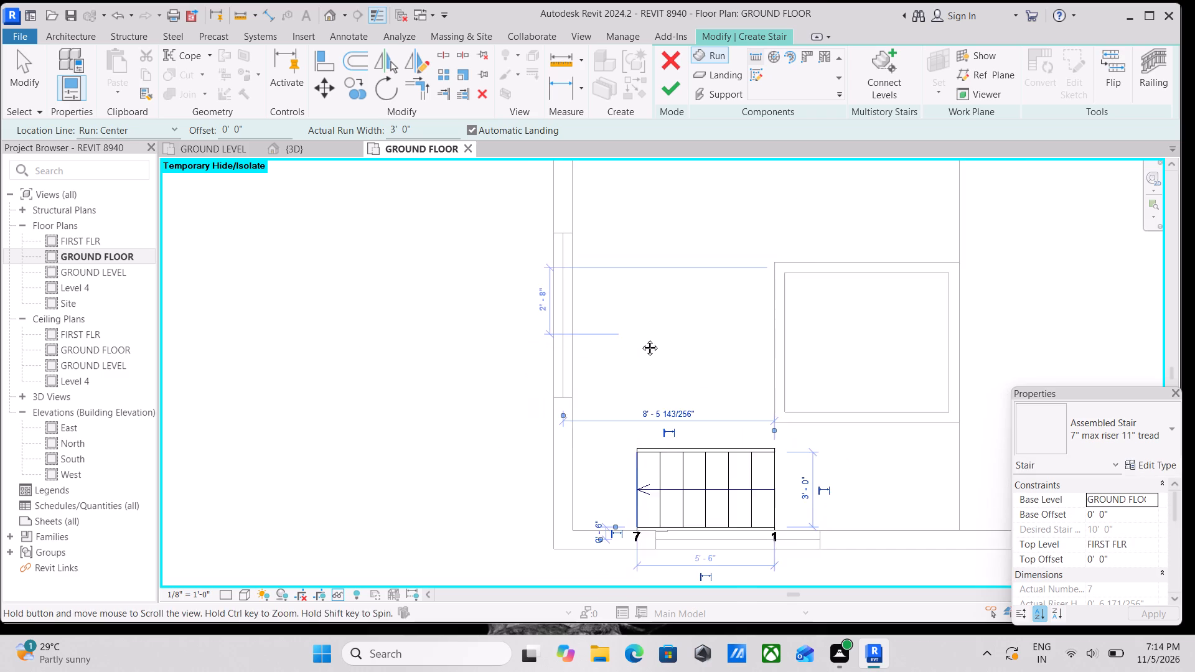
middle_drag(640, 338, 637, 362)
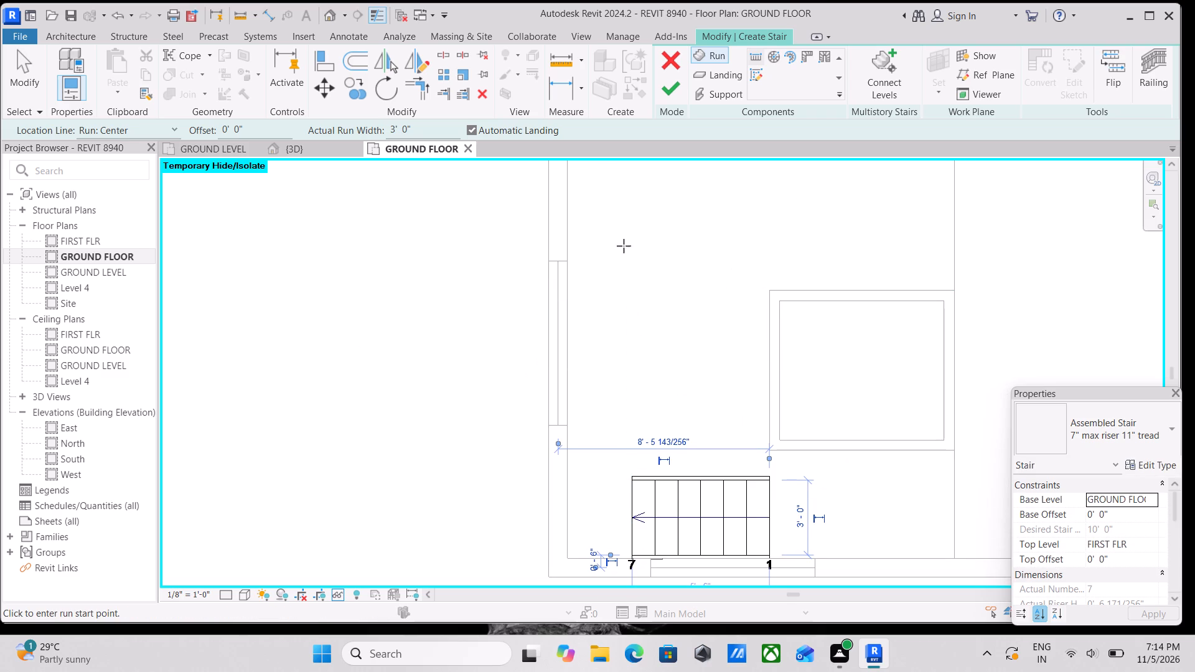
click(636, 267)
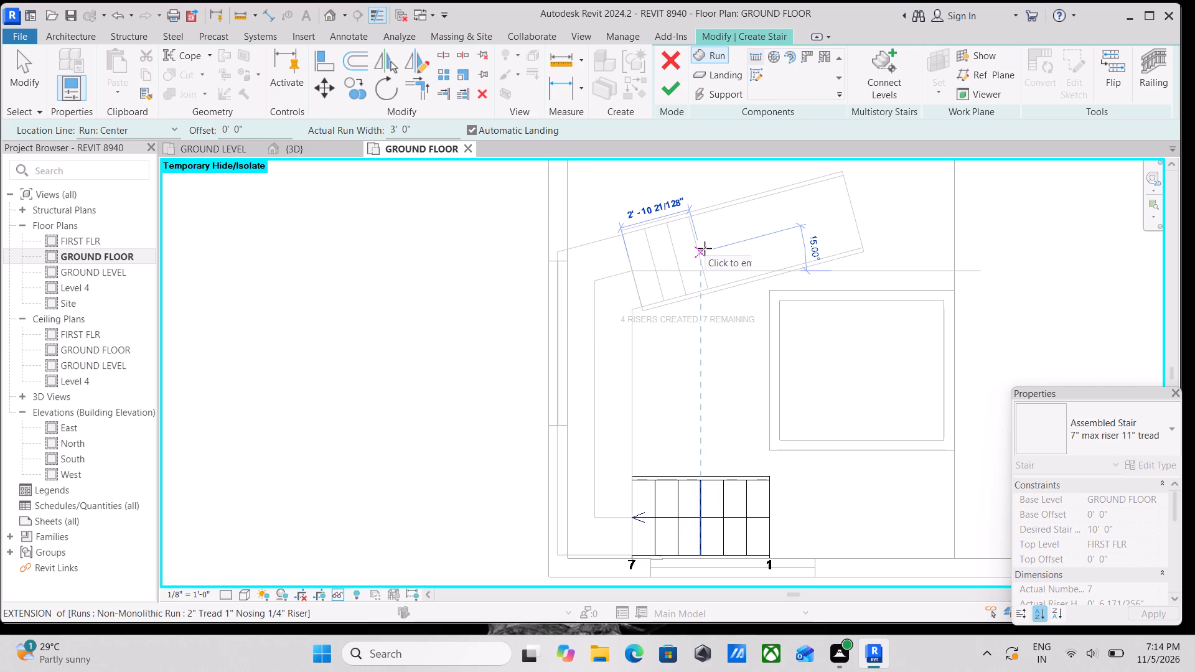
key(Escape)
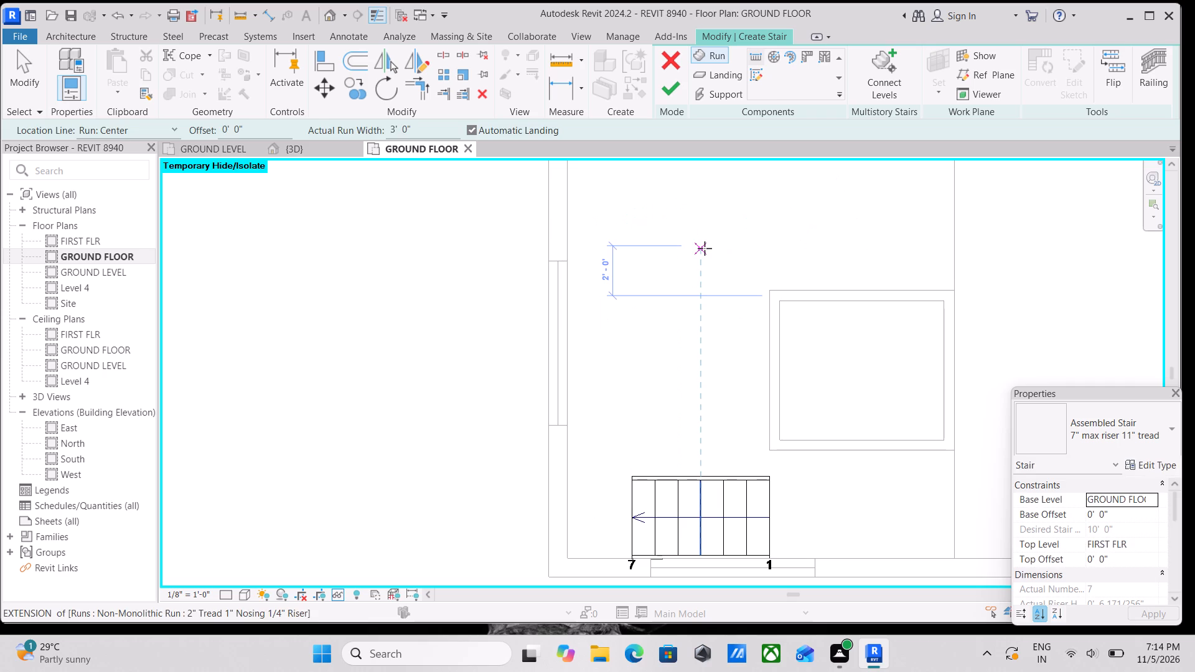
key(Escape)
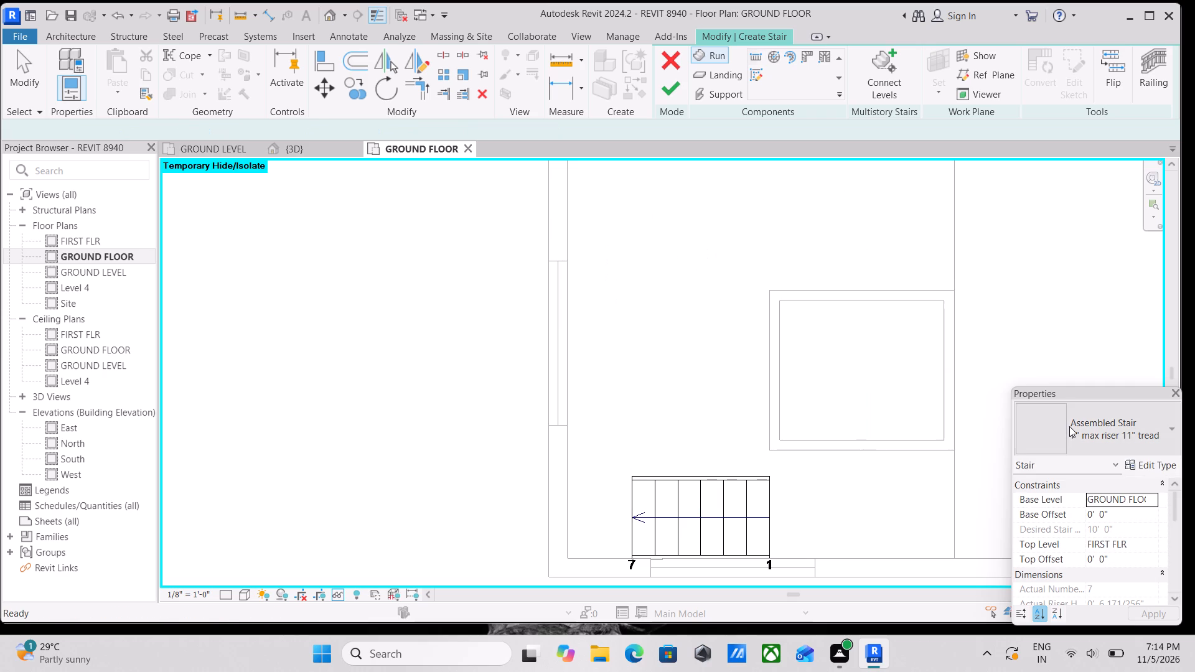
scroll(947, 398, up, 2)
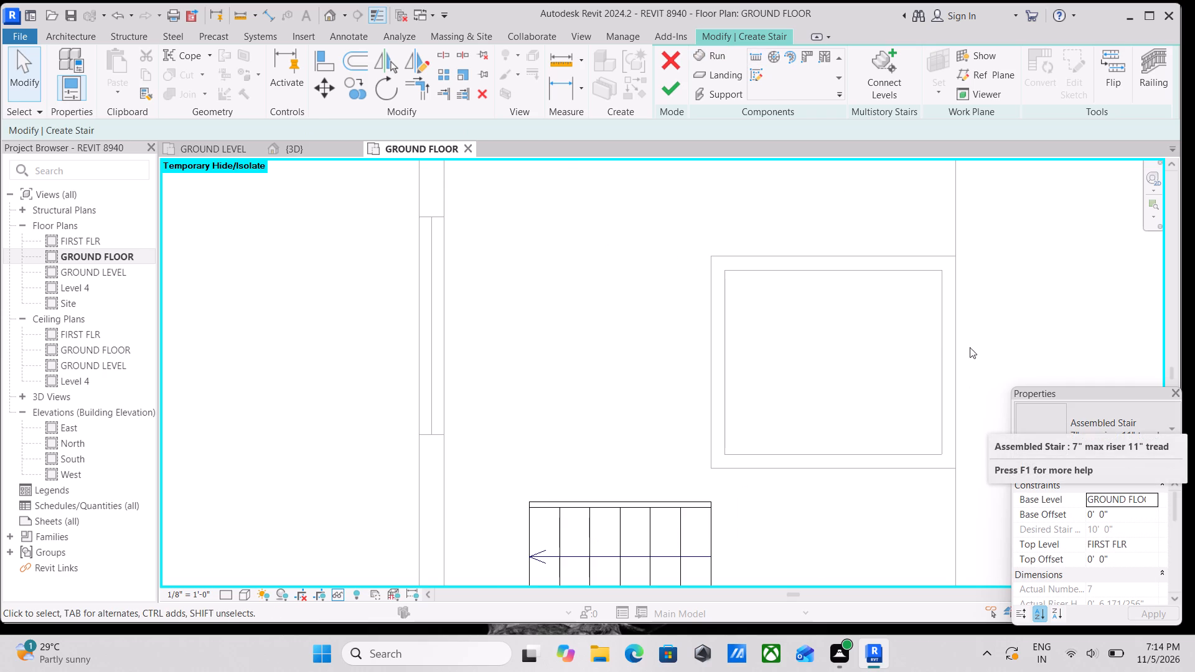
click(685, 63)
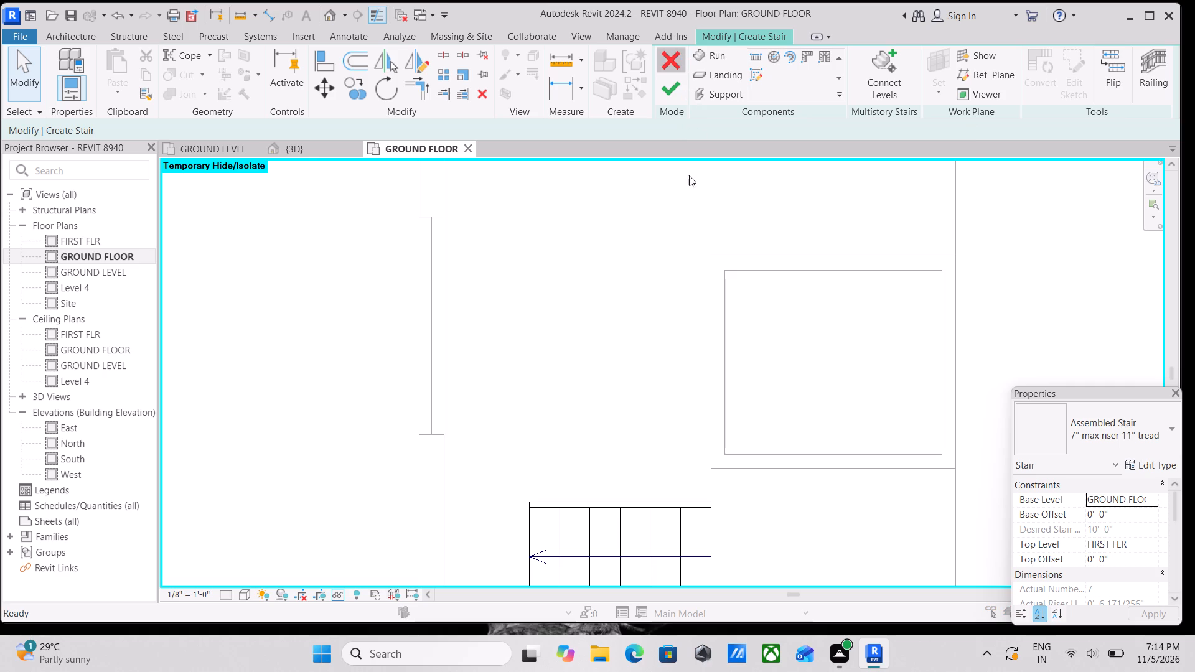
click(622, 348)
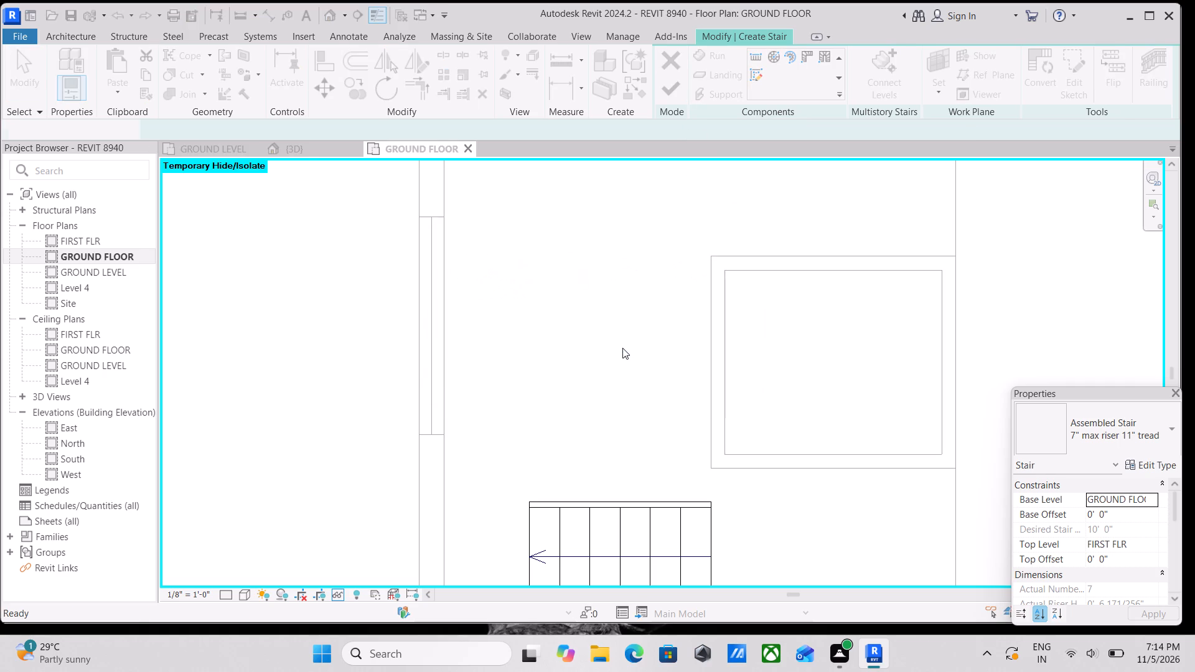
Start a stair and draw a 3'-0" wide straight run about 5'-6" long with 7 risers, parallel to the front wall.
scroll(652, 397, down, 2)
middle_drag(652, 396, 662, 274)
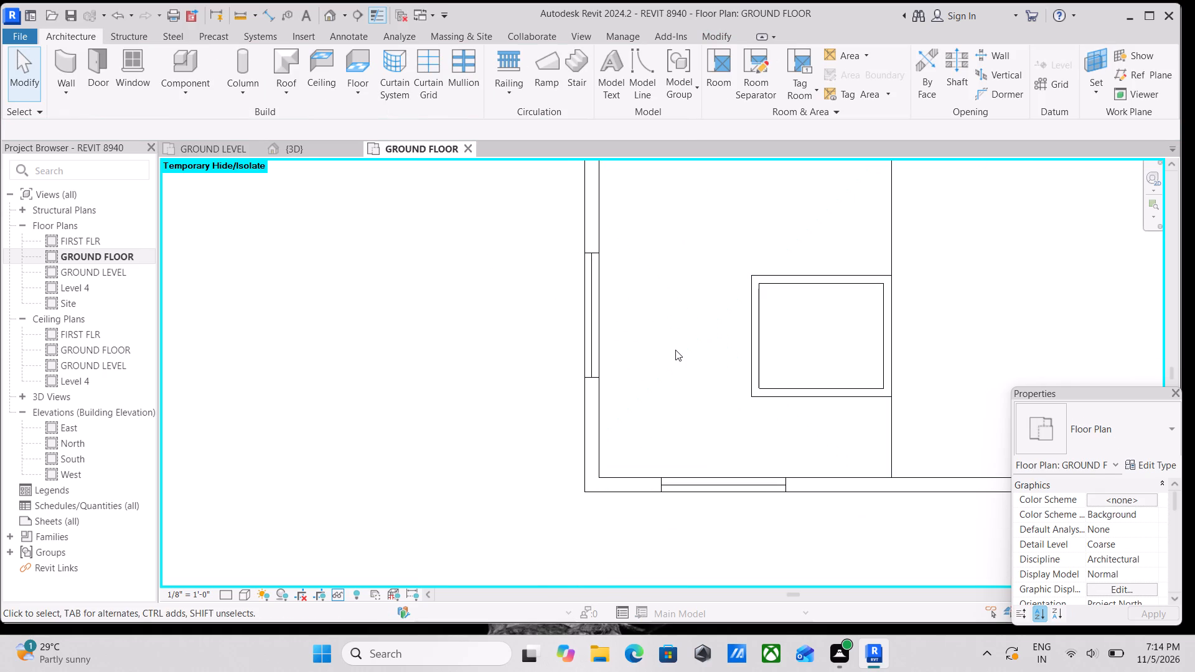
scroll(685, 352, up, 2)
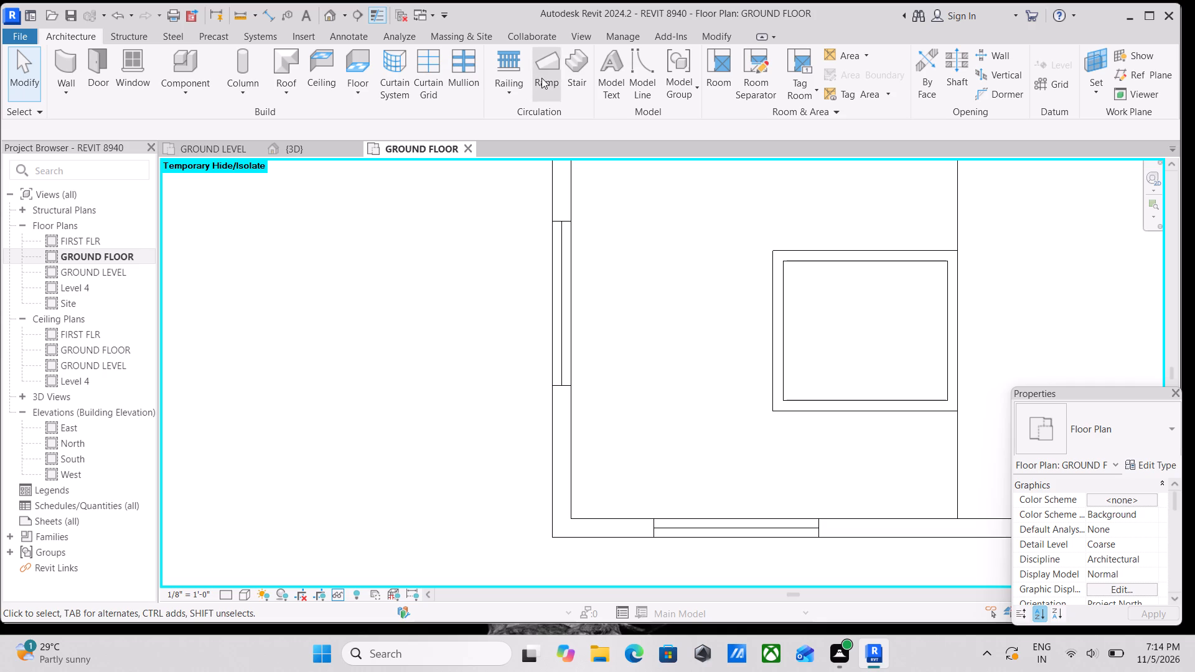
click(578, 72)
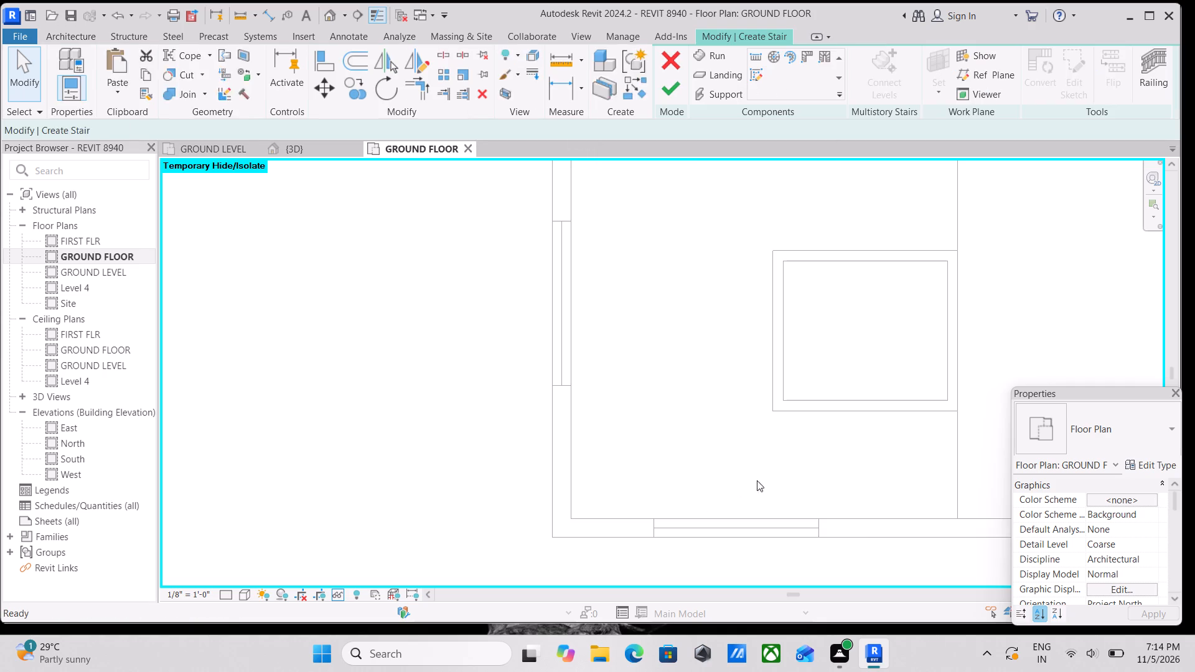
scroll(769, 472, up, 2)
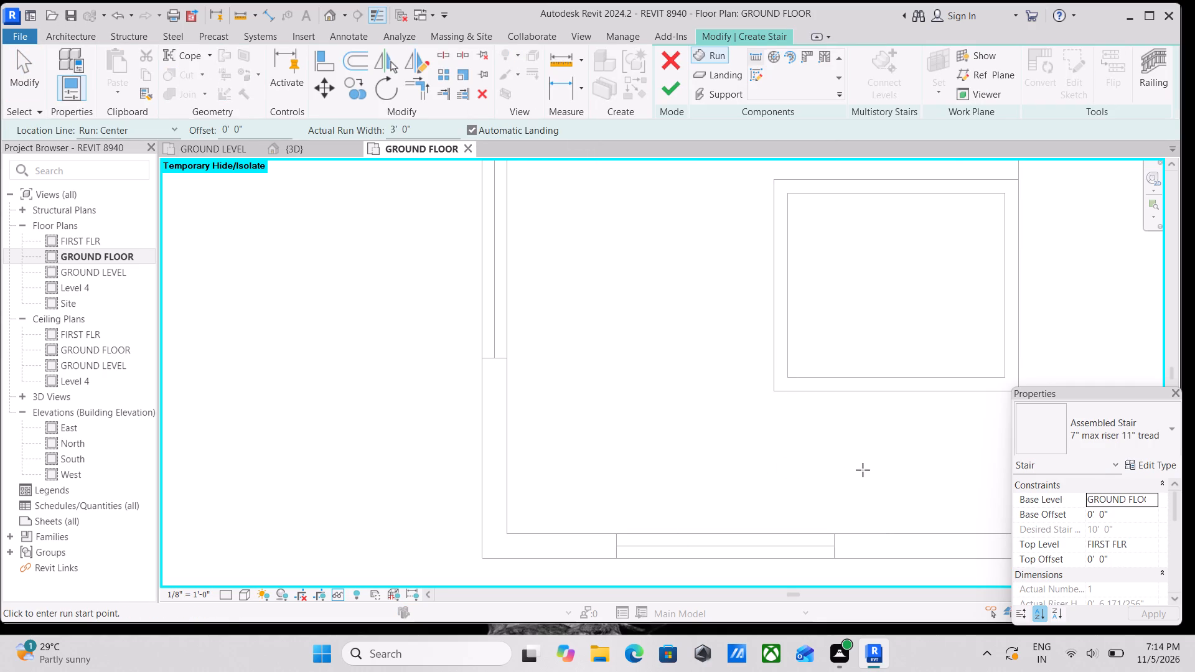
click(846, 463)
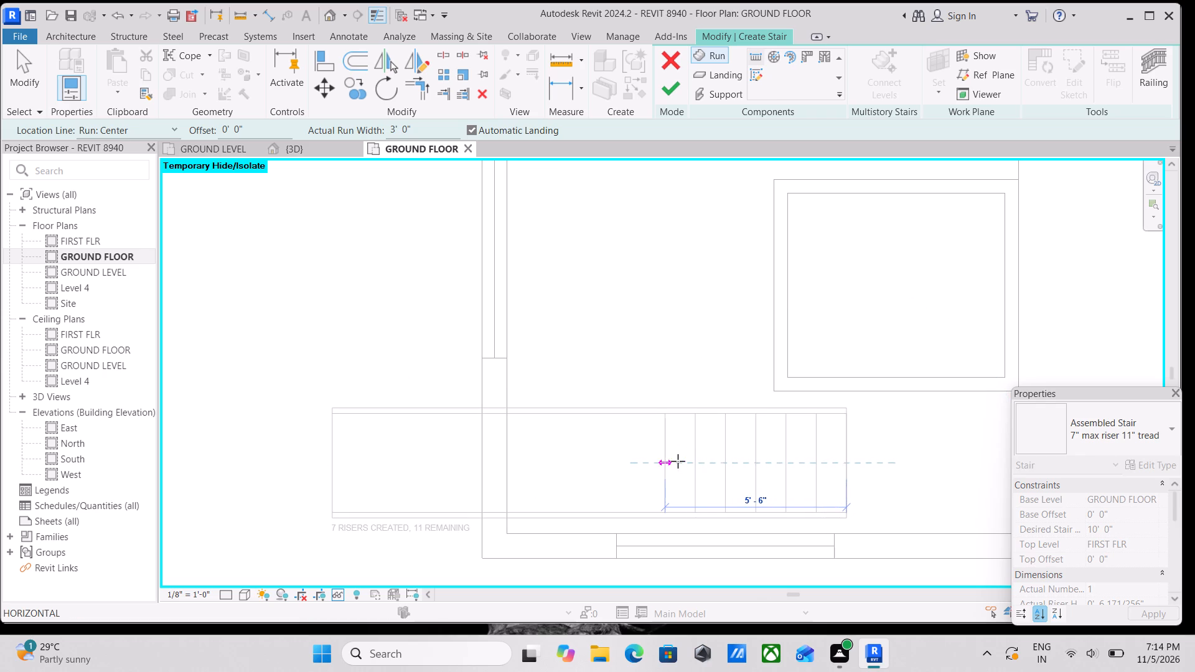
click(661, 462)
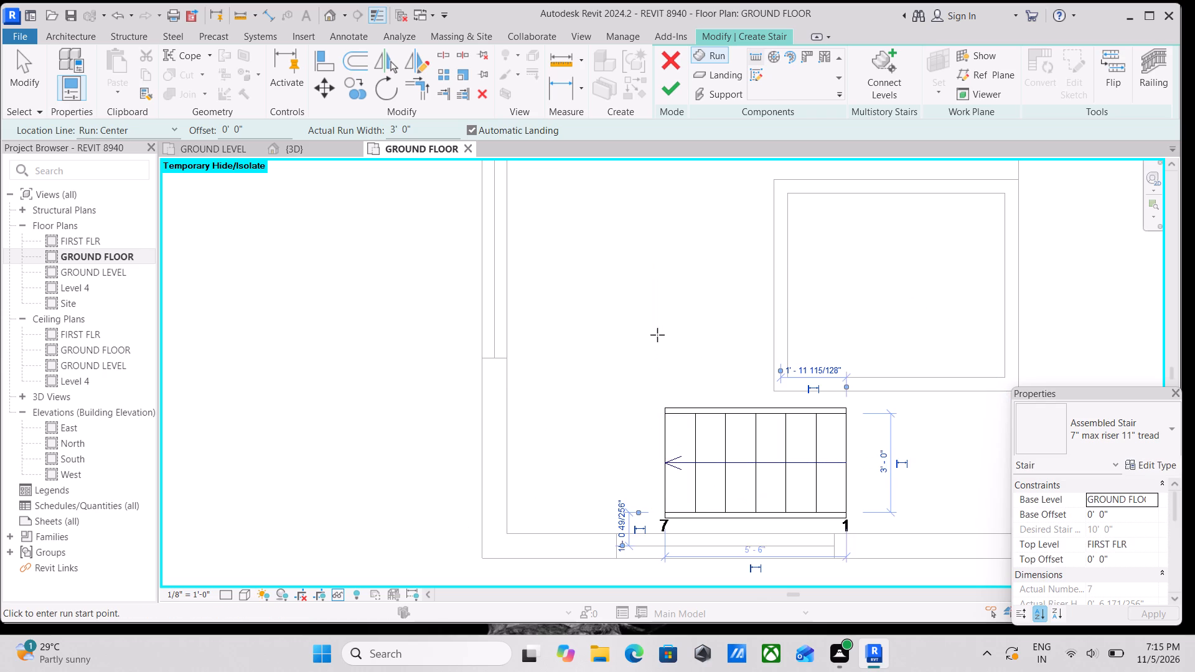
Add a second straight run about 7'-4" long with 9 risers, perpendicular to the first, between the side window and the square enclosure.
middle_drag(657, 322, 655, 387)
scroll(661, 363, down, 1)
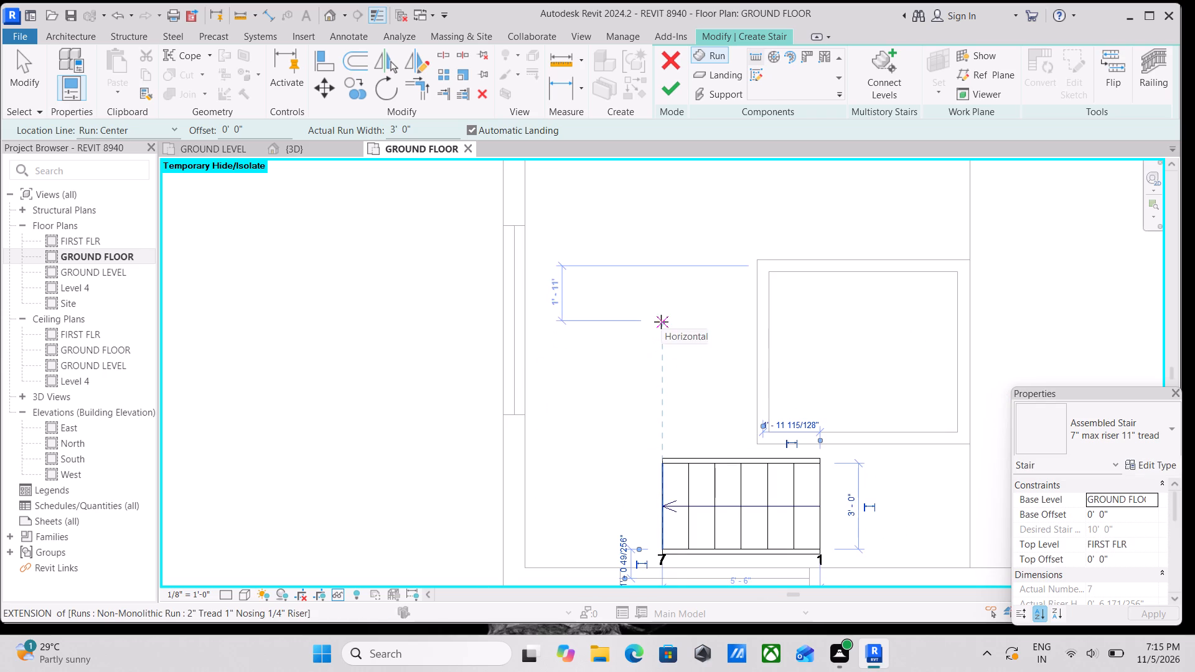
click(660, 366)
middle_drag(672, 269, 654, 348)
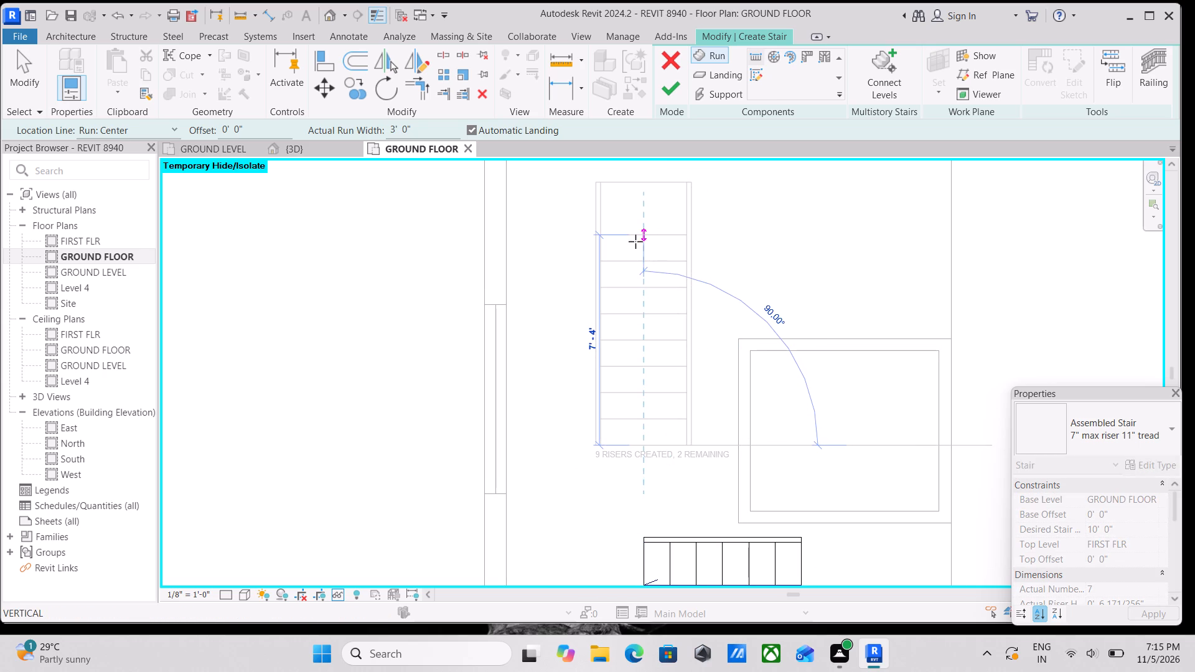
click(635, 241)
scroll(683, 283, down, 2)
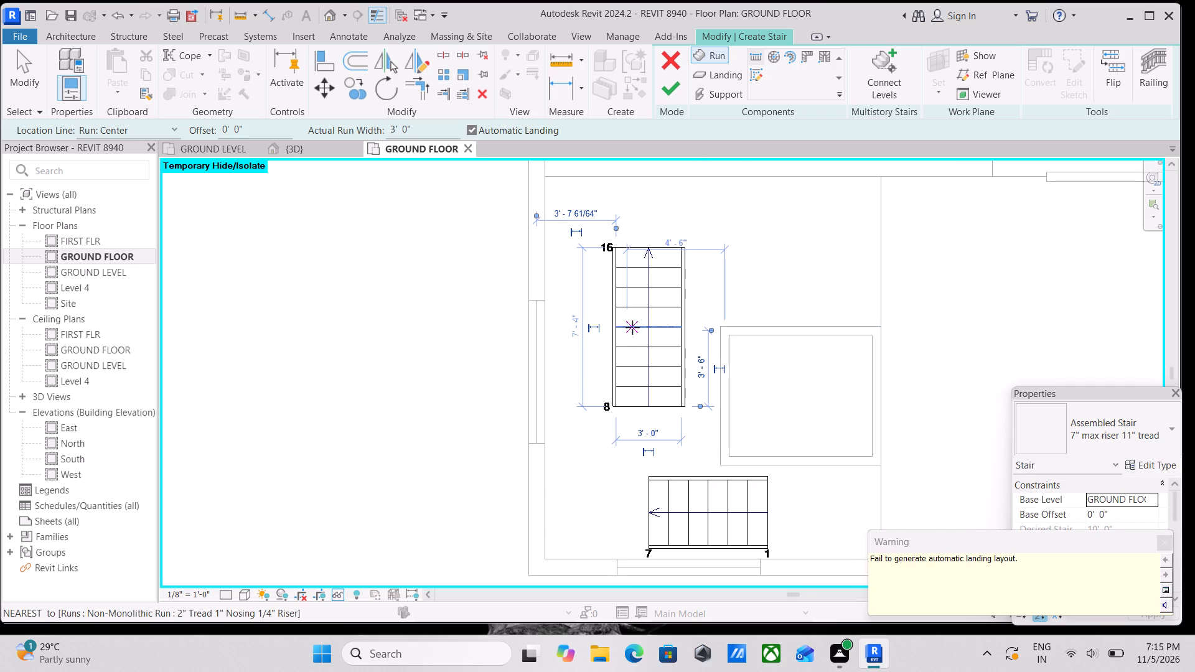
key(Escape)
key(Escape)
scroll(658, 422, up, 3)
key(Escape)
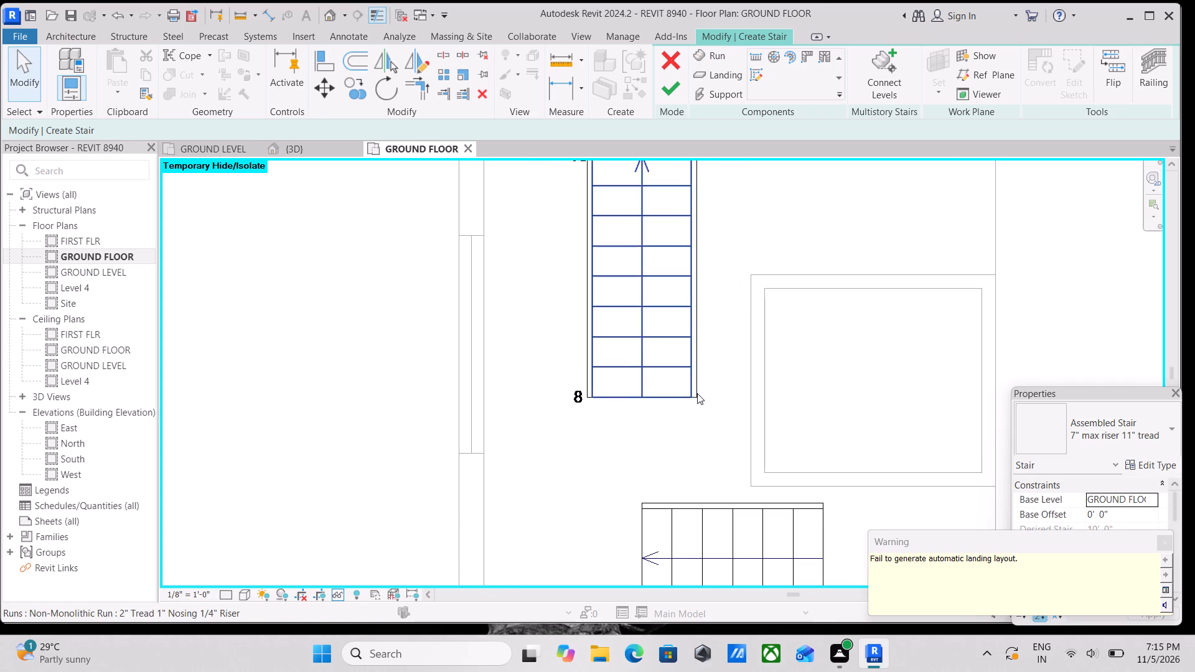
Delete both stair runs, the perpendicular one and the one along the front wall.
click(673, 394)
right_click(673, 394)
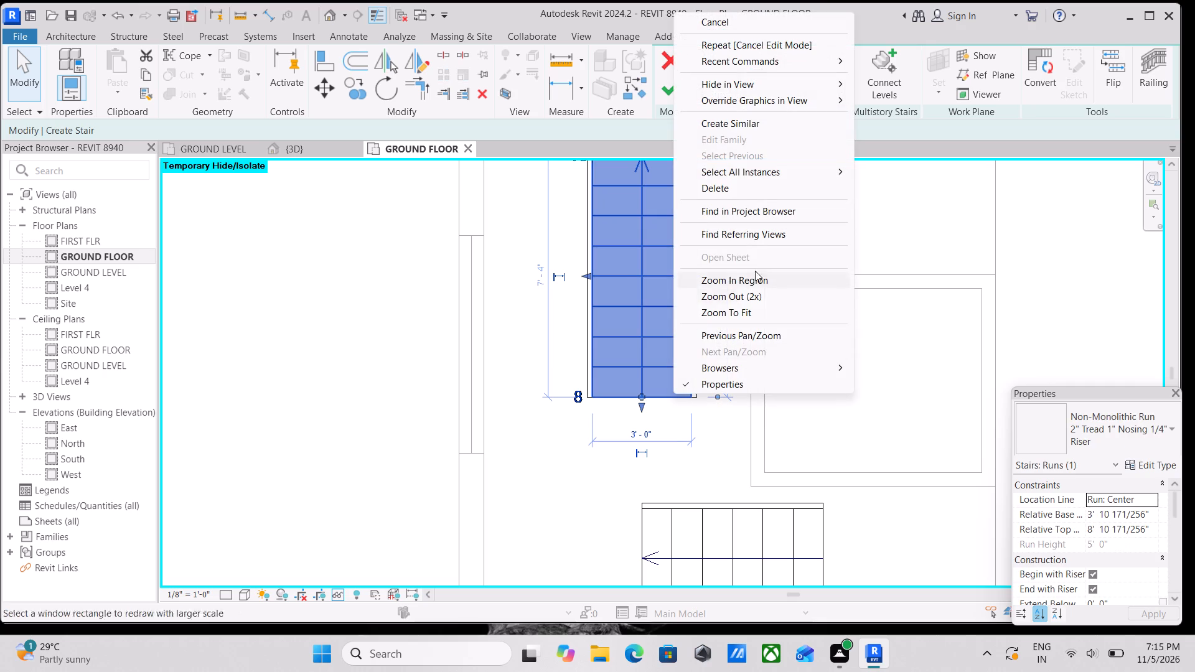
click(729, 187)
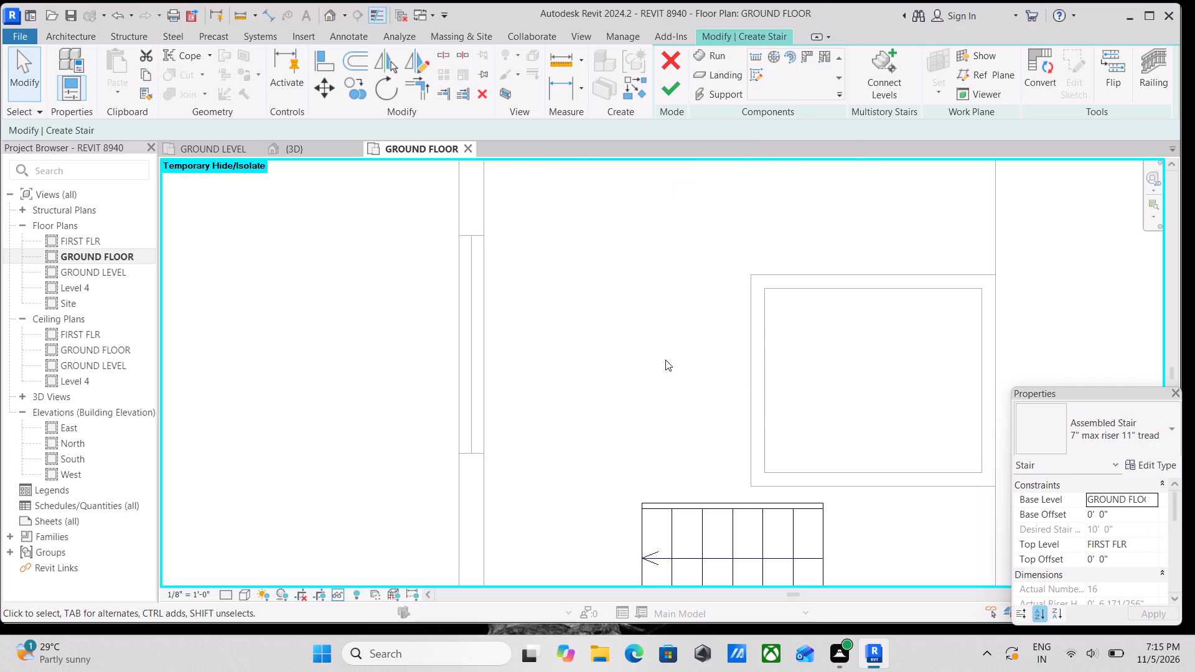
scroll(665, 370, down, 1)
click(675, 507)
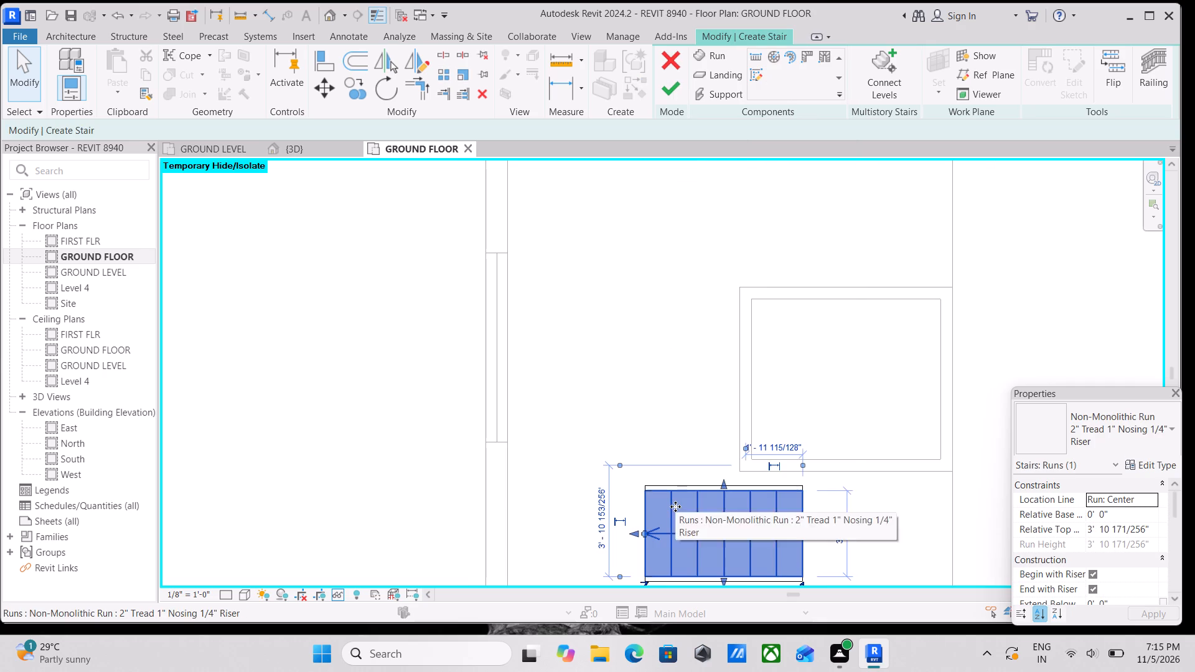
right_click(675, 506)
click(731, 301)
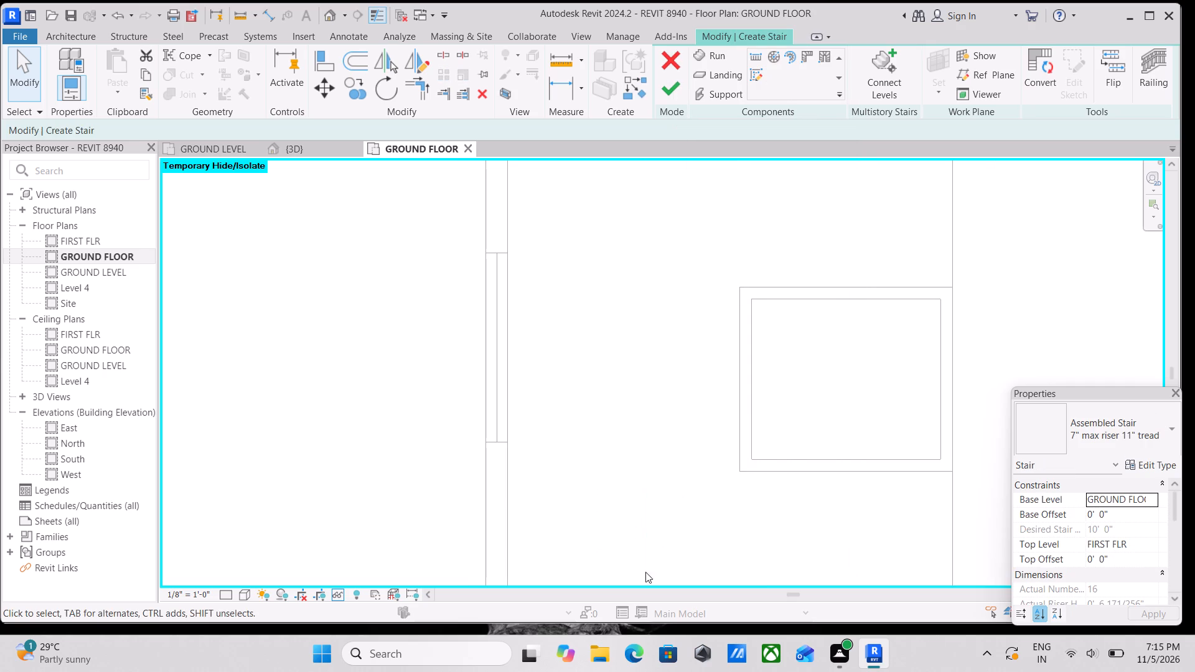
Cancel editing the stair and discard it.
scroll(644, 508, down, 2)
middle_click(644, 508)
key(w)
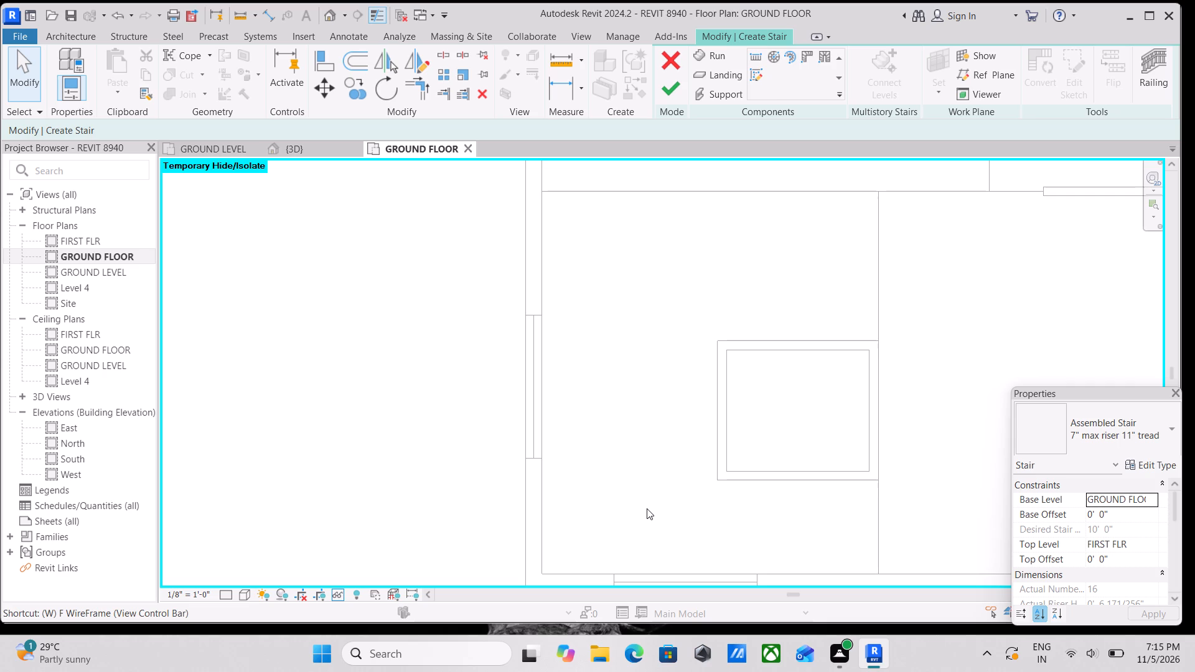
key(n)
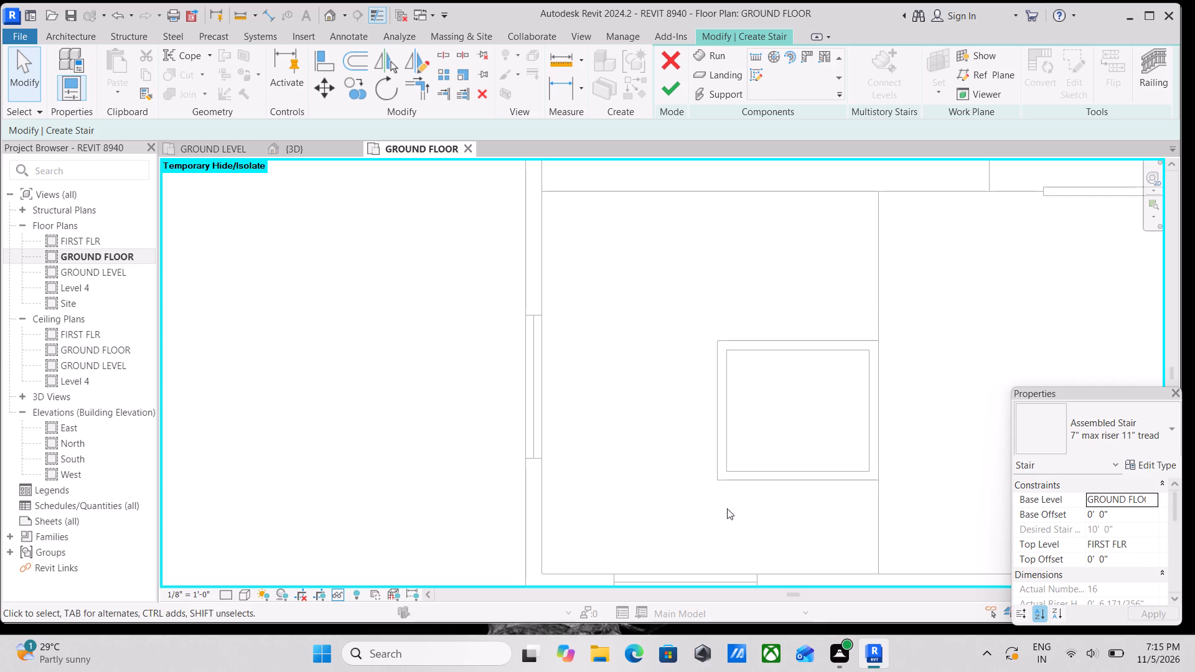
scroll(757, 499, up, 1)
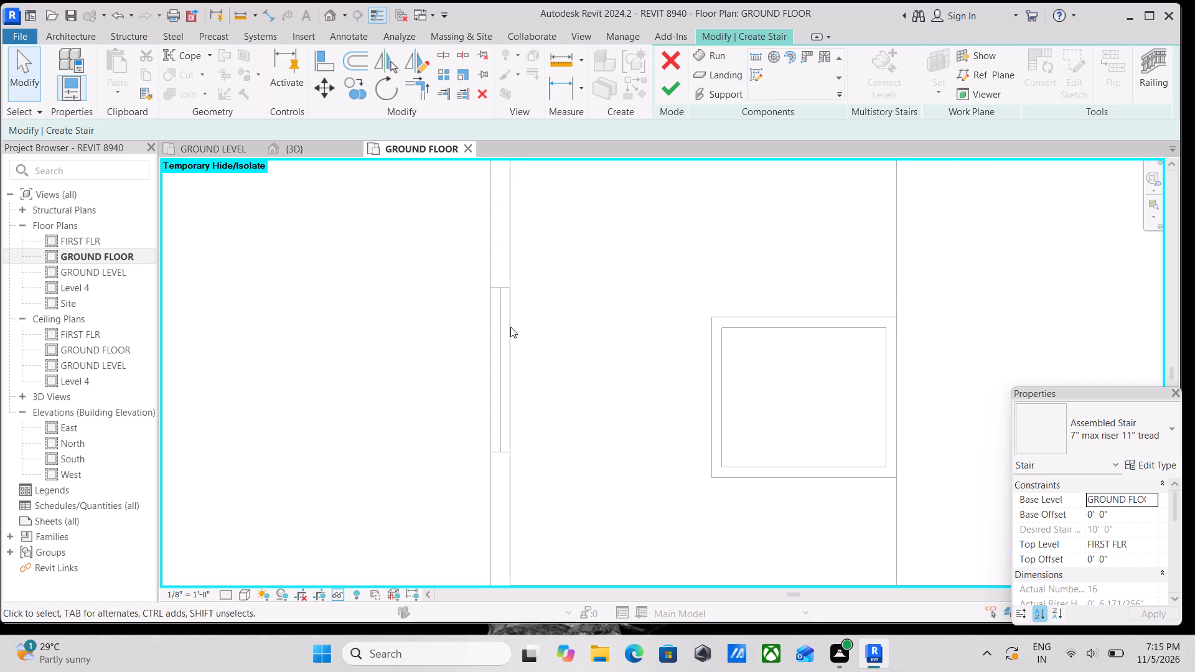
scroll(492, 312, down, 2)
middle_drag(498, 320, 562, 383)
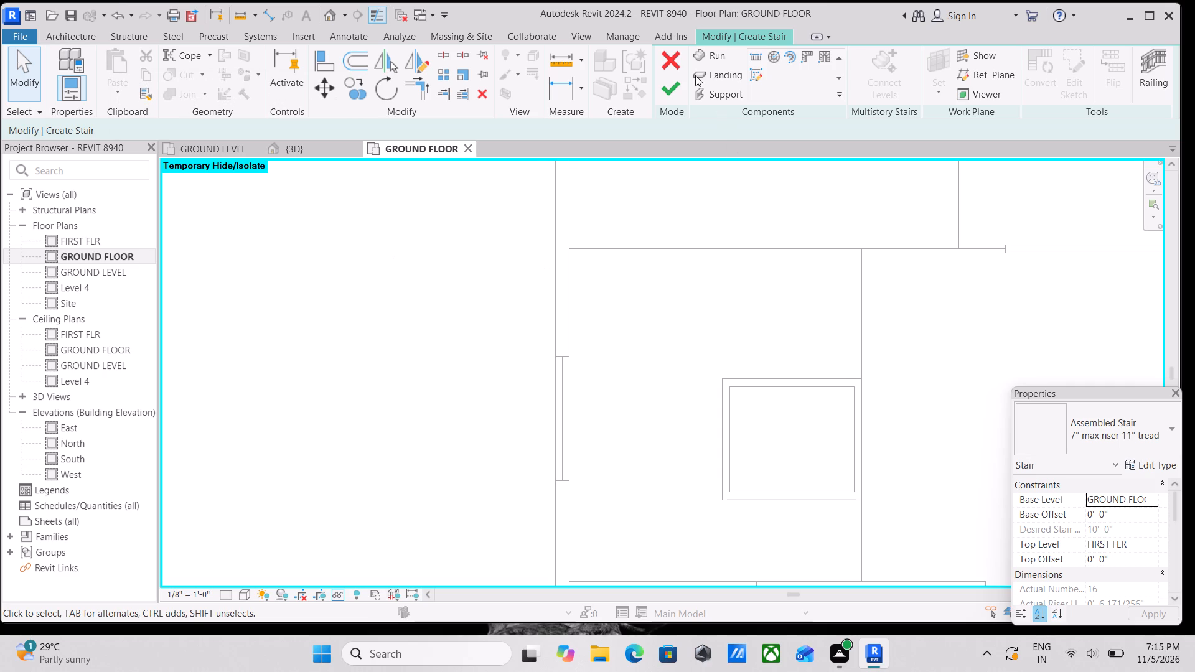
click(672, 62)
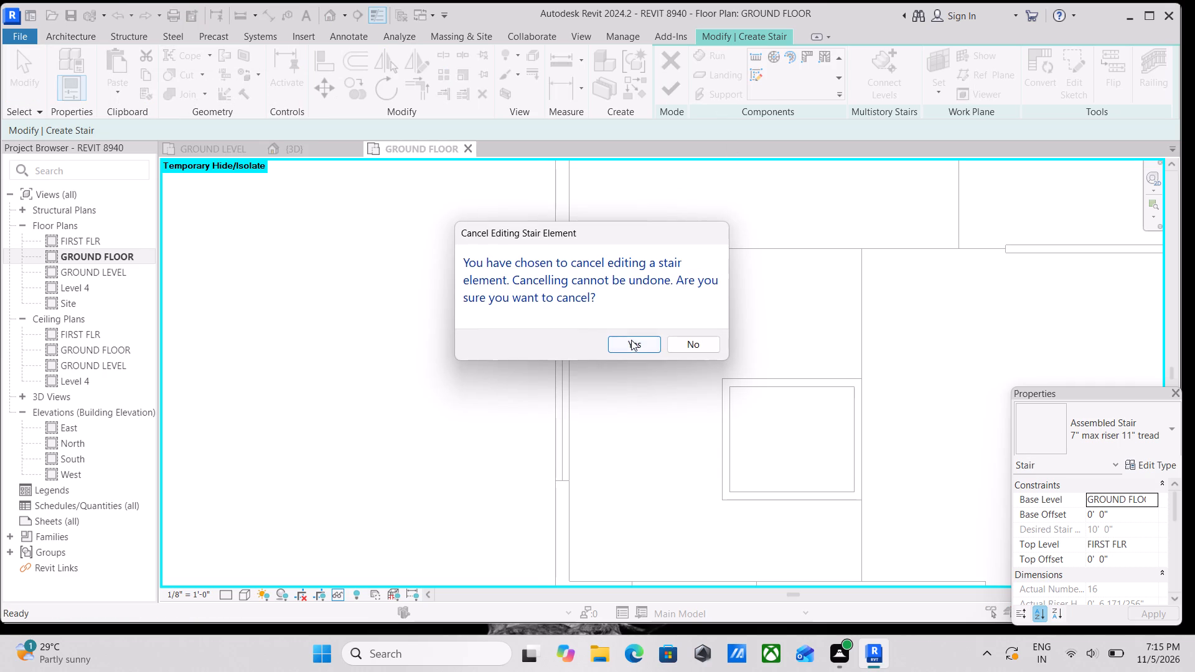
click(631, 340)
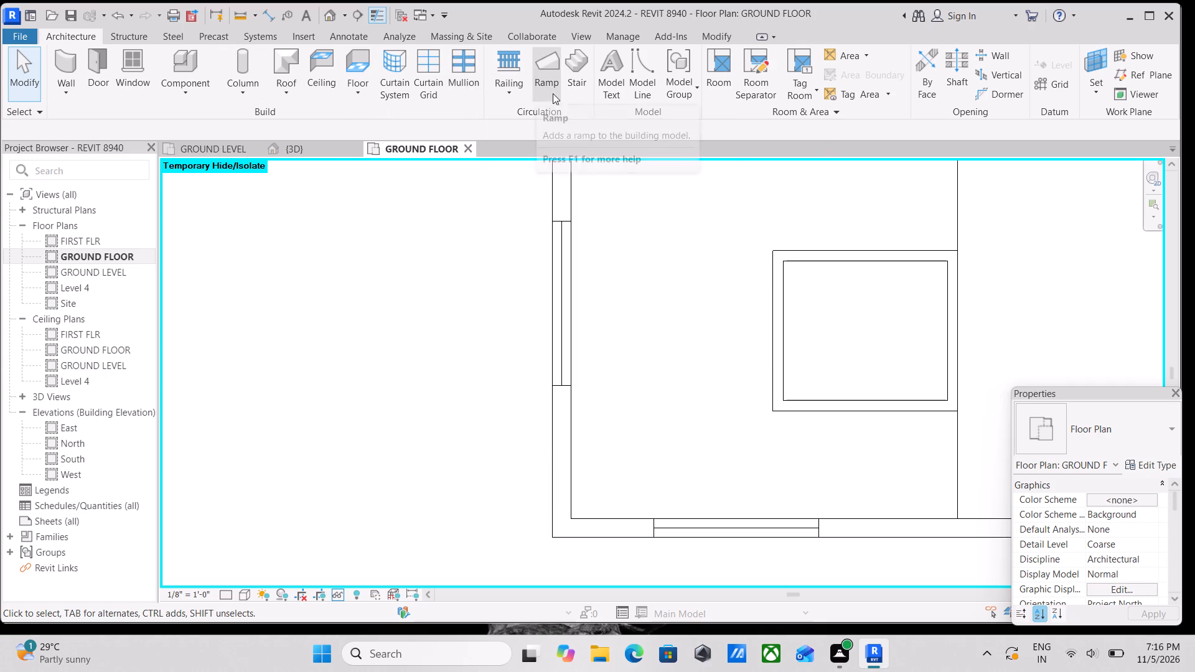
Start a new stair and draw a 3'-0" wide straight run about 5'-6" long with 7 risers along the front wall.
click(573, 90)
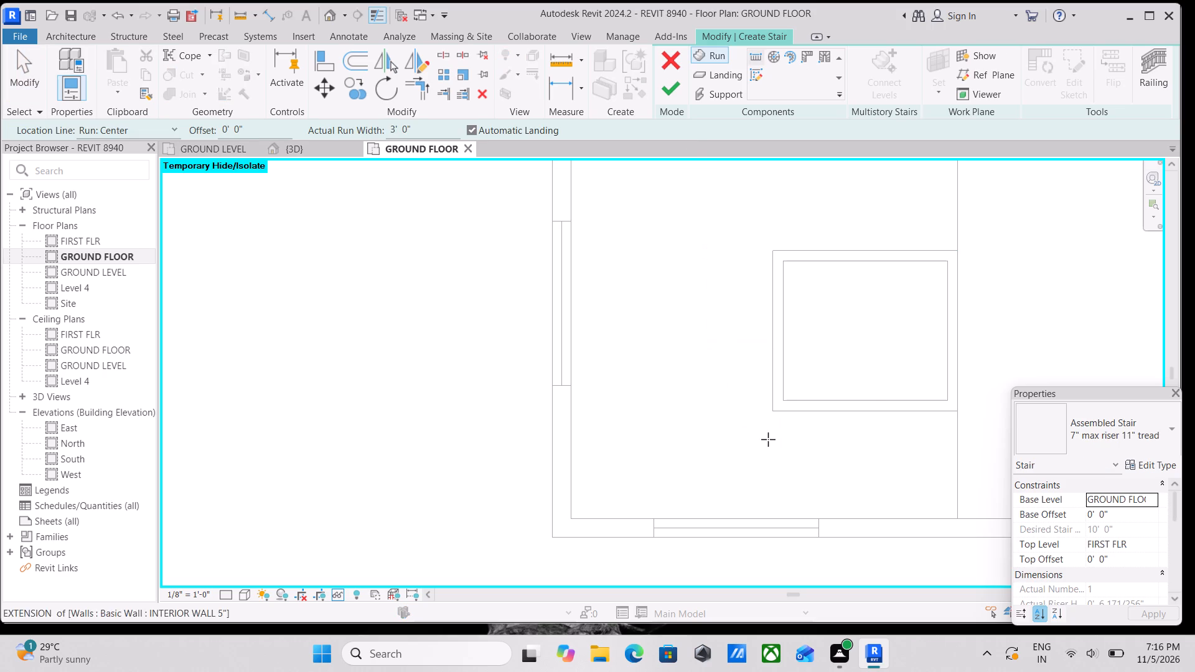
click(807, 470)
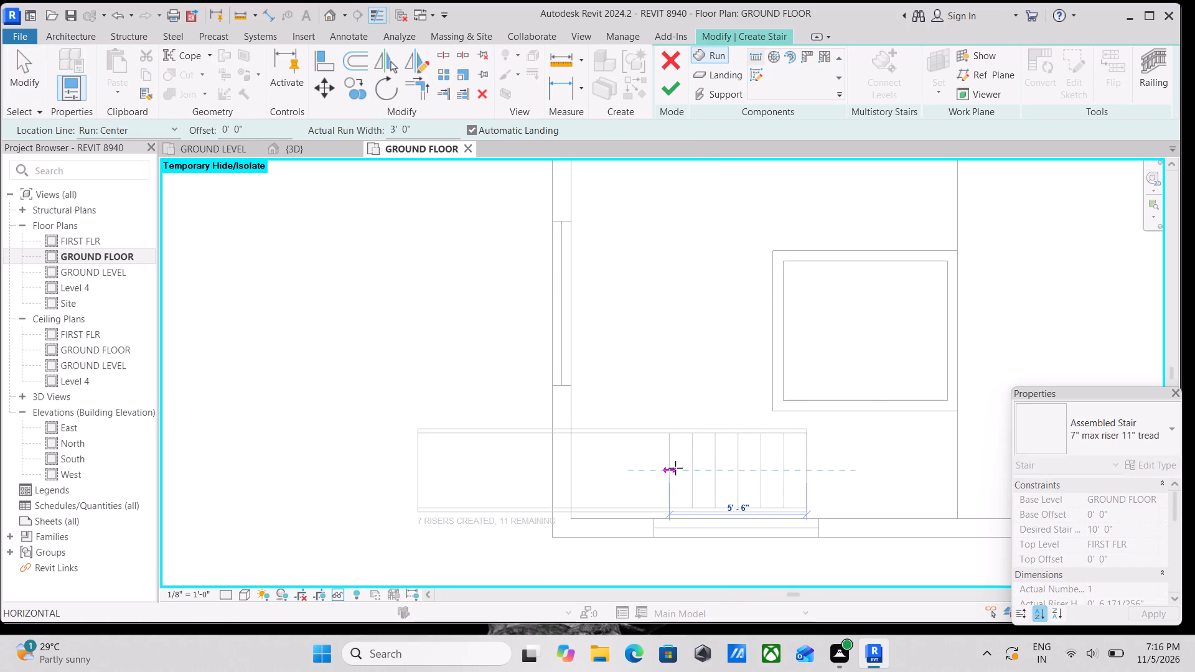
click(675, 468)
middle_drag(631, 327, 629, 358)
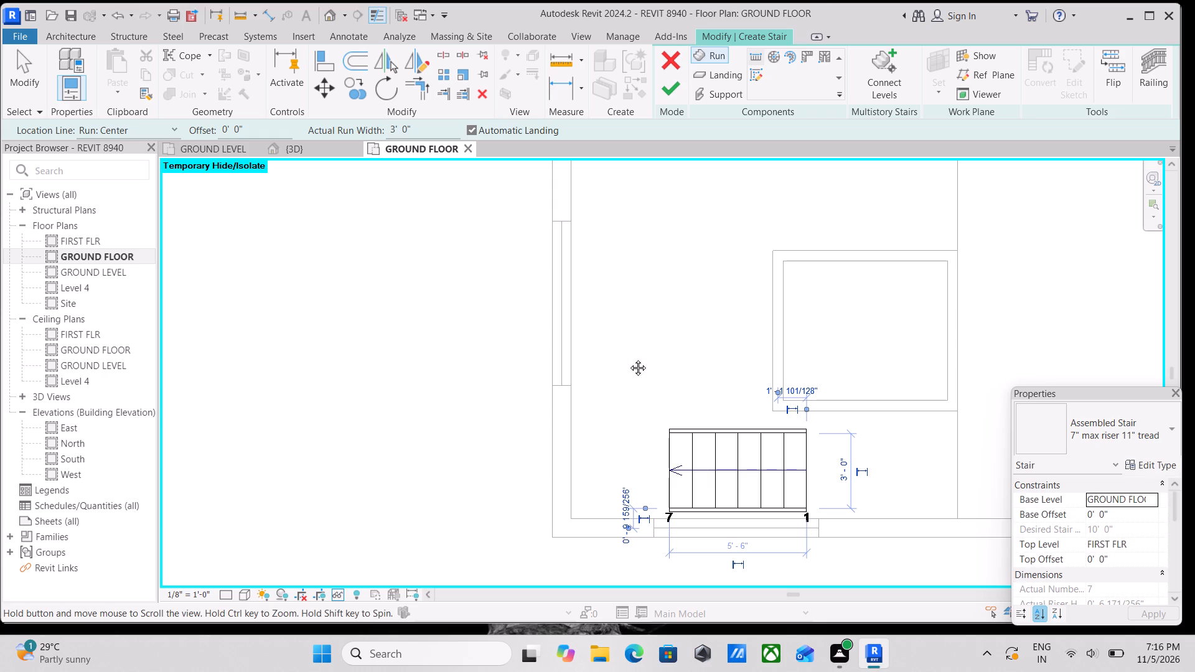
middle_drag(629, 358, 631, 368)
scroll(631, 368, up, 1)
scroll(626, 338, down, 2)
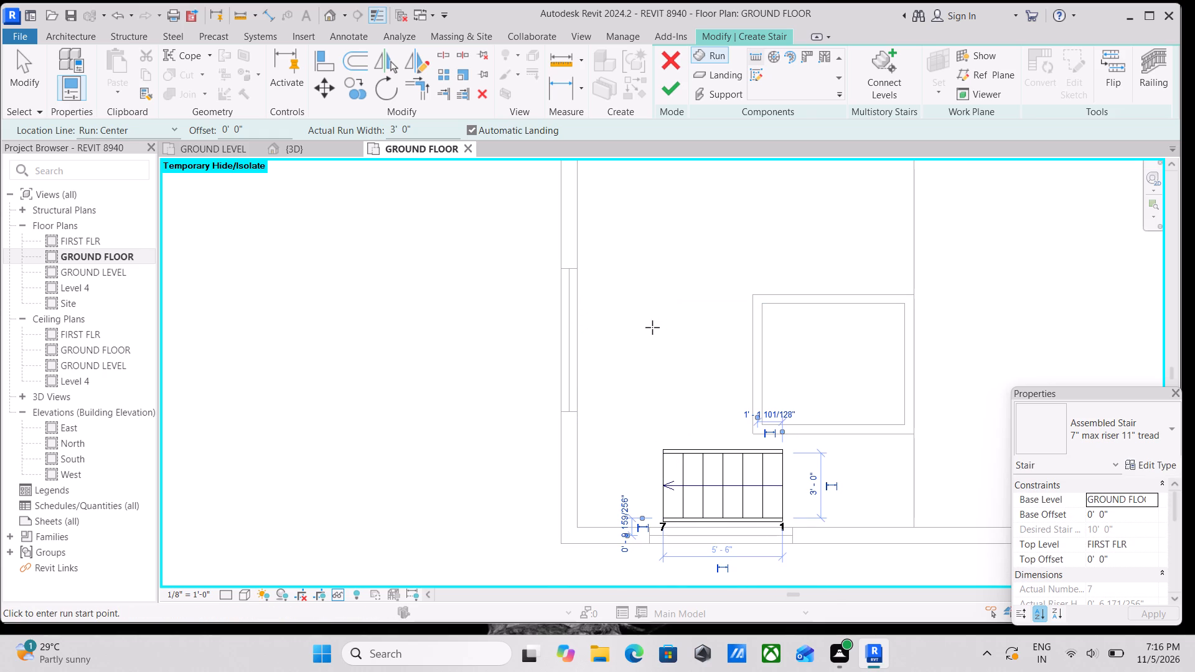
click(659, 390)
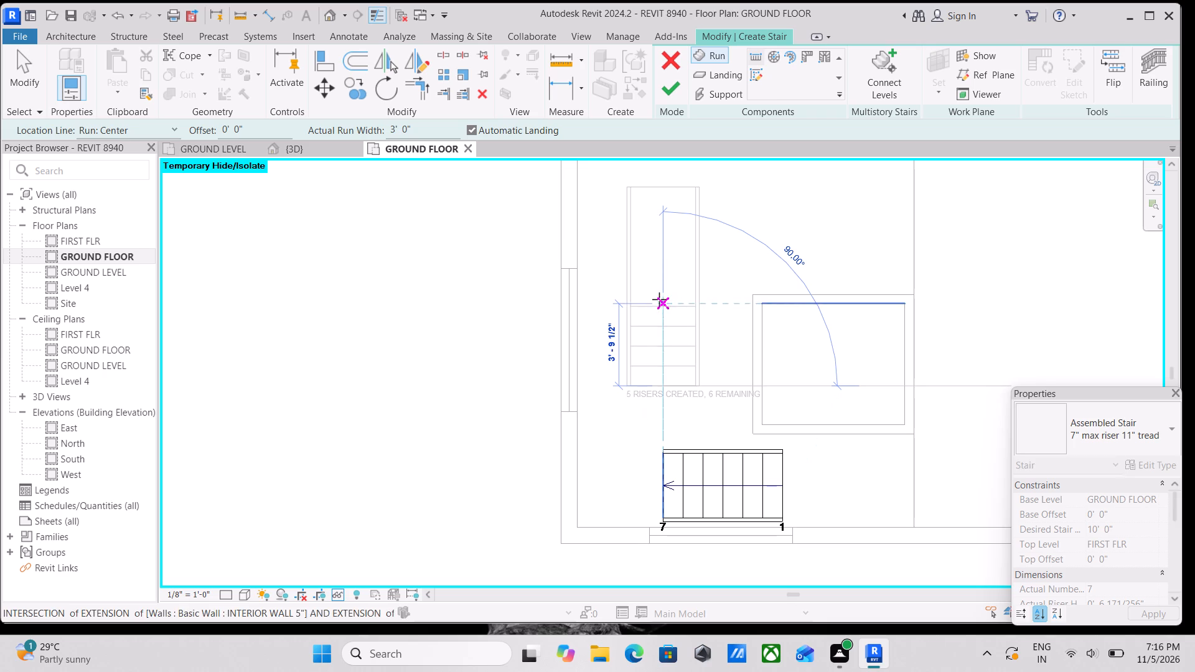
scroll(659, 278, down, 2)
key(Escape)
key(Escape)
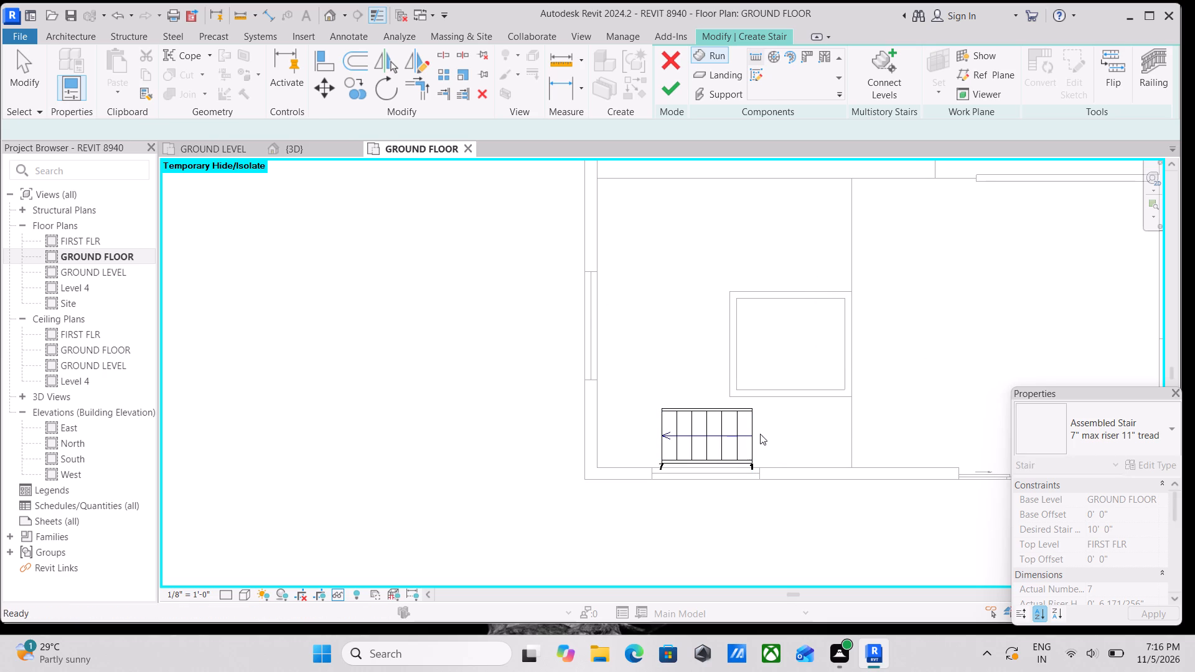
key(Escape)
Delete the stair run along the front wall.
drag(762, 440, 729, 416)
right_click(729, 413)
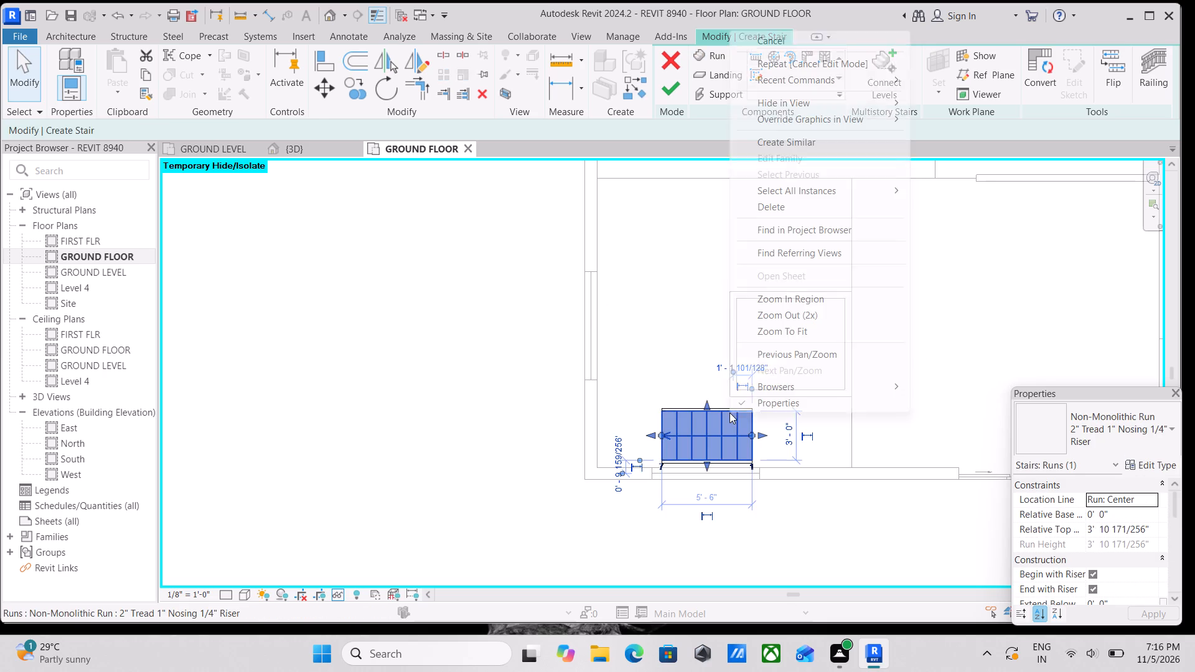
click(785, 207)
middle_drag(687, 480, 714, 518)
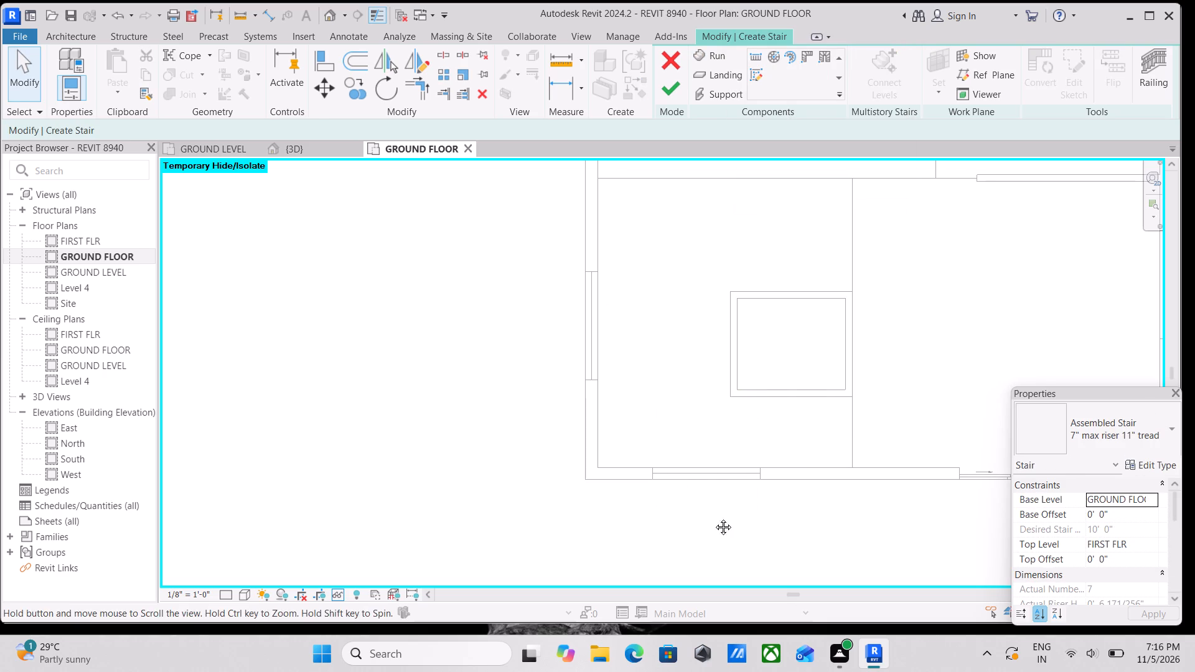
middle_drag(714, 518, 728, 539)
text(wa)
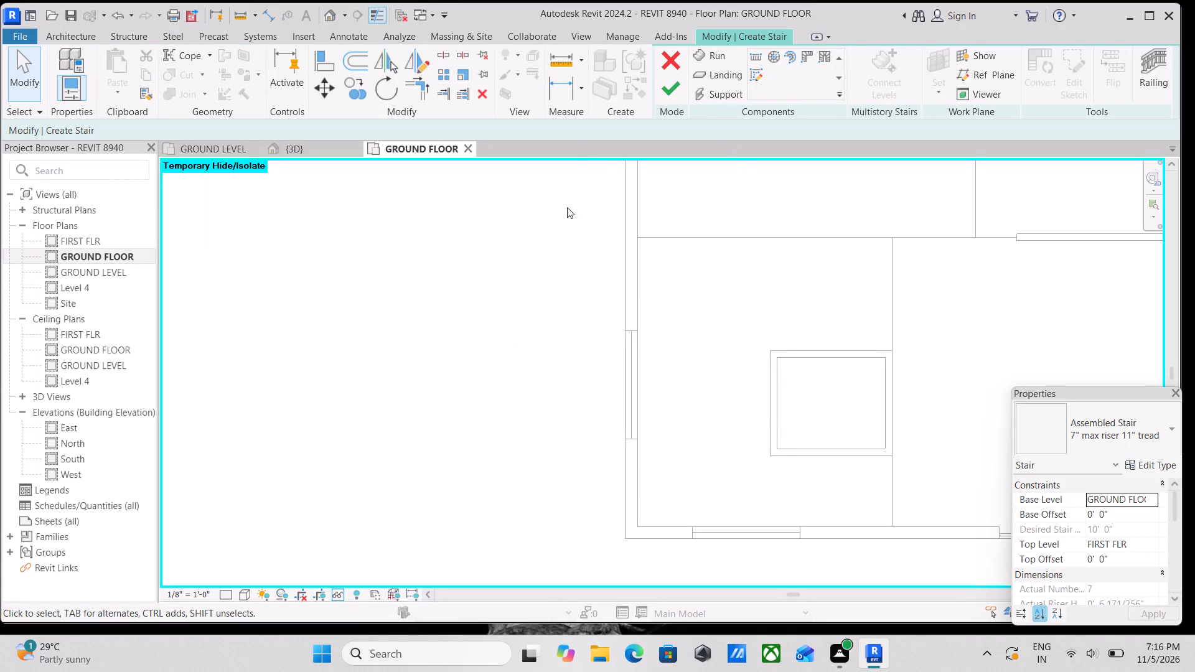
Draw a 3'-0" wide straight stair run about 4'-7" long with 6 risers along the front wall, heading toward the side outer wall.
click(754, 52)
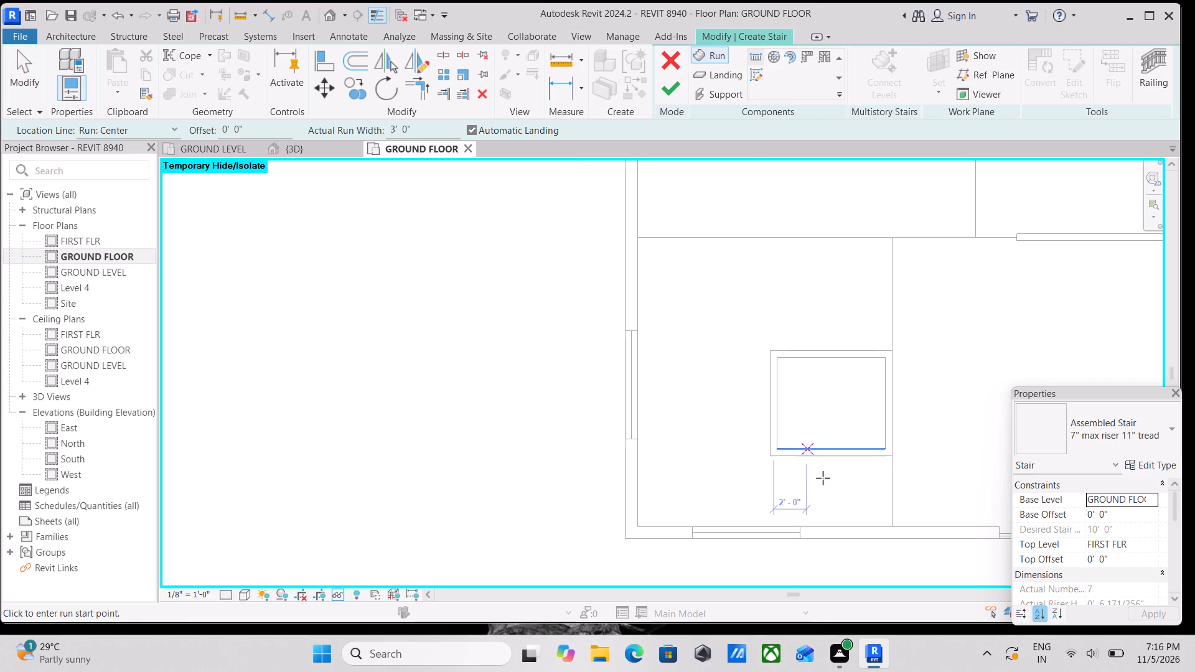
scroll(792, 483, up, 2)
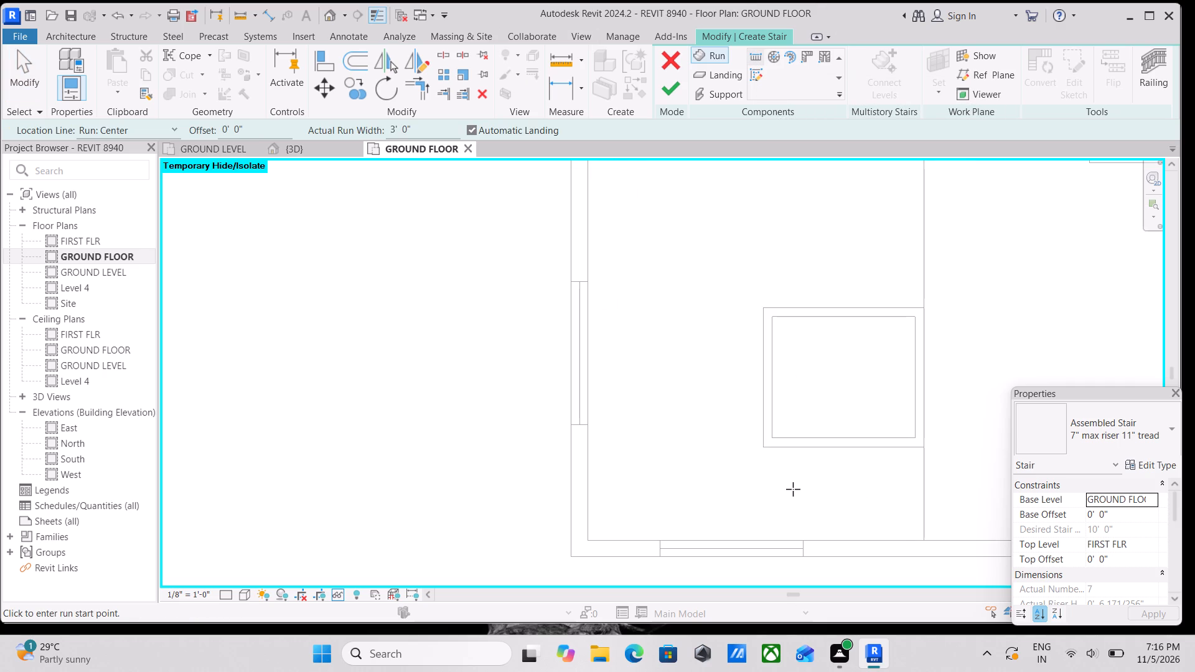
click(793, 489)
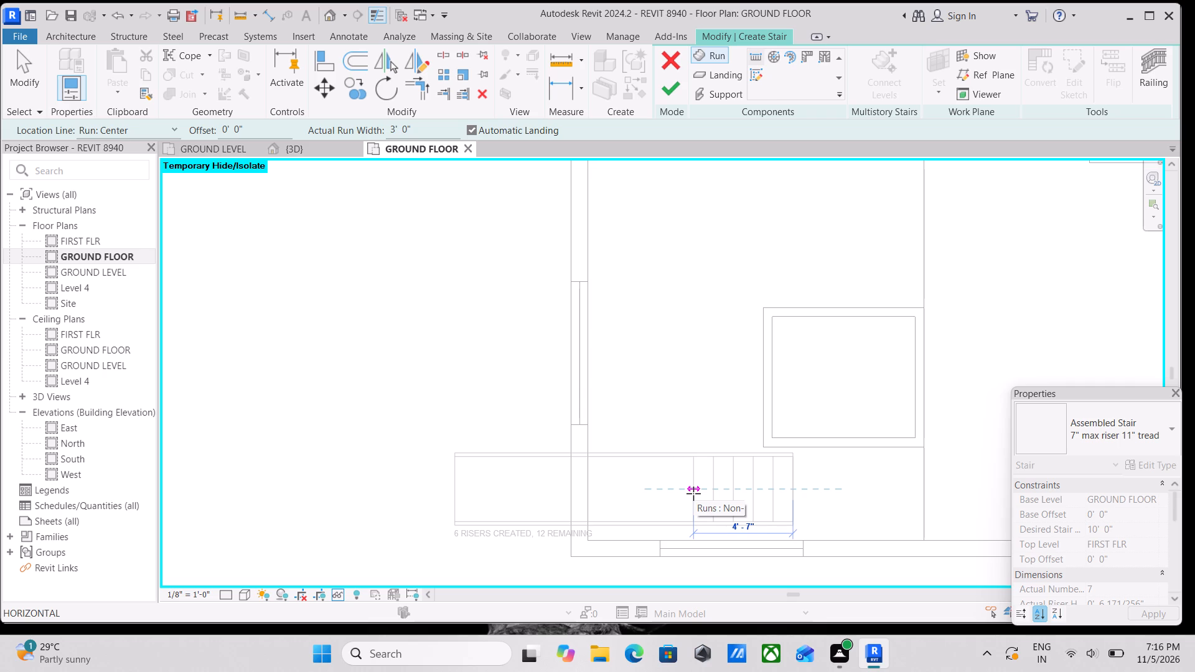
click(693, 493)
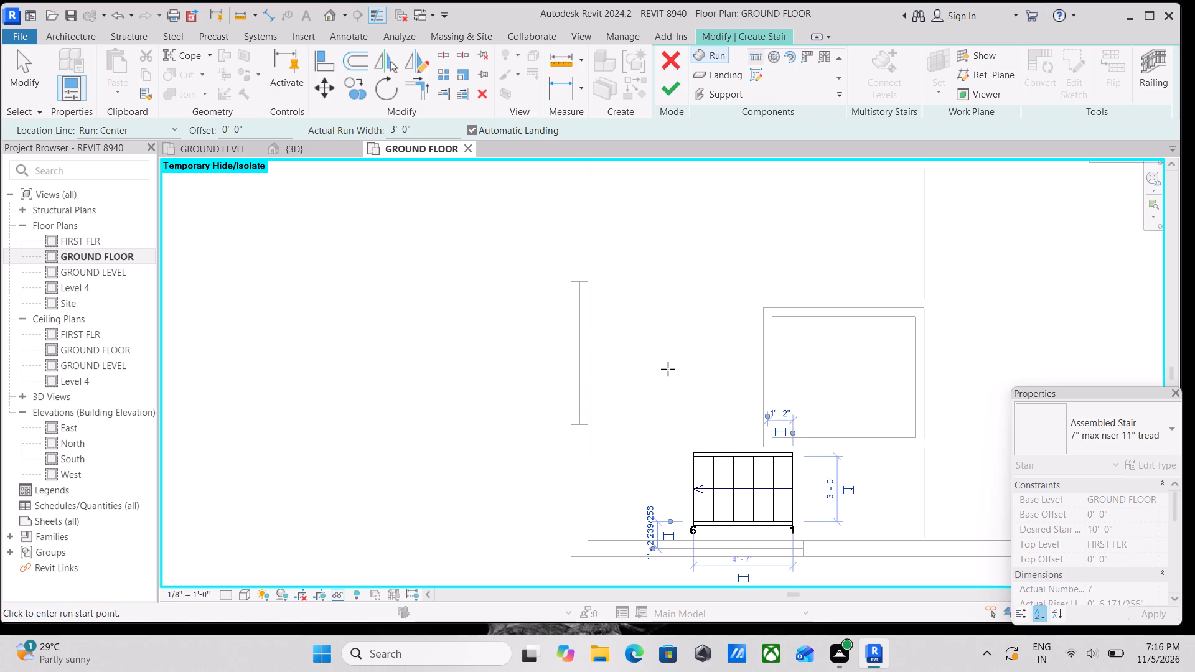
Add a second straight run about 4'-7" long with 6 risers, perpendicular to the first and in line with its upper end.
click(695, 338)
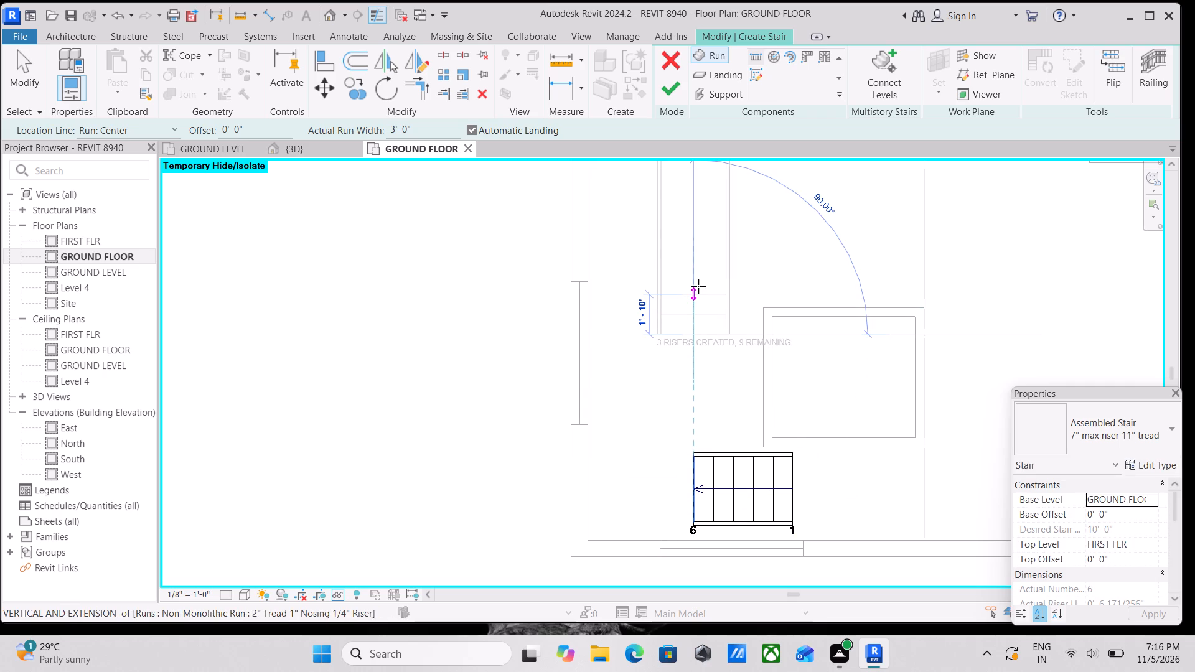
middle_drag(701, 271, 687, 321)
click(678, 284)
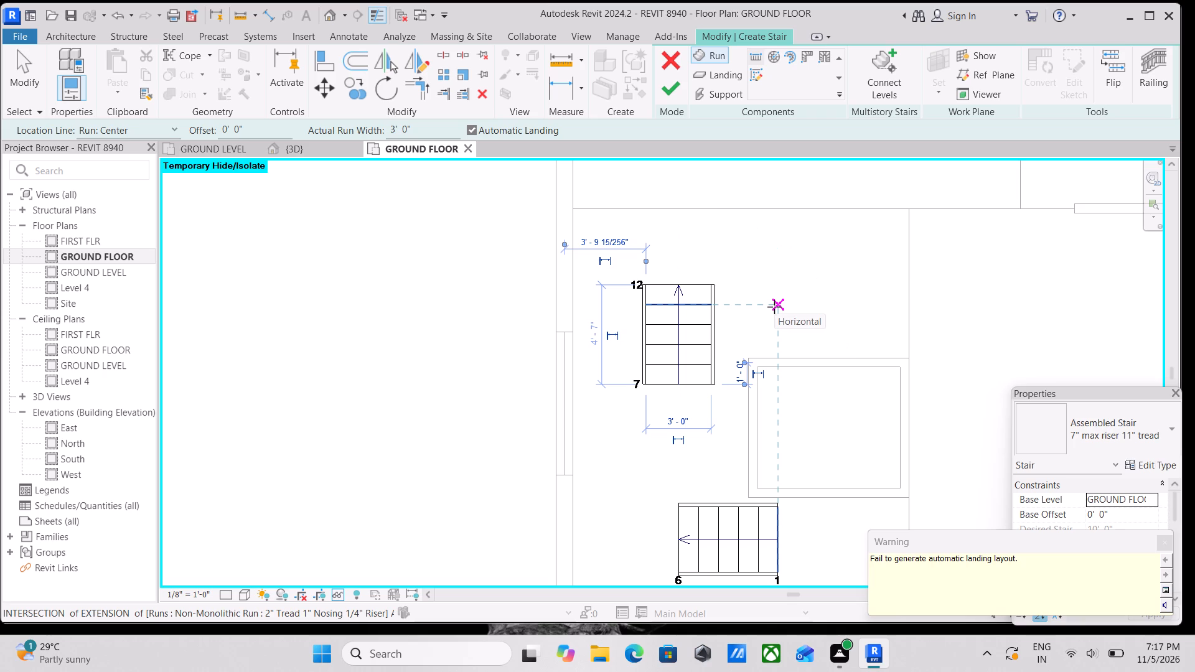
Delete the perpendicular stair run and the run along the front wall.
key(Escape)
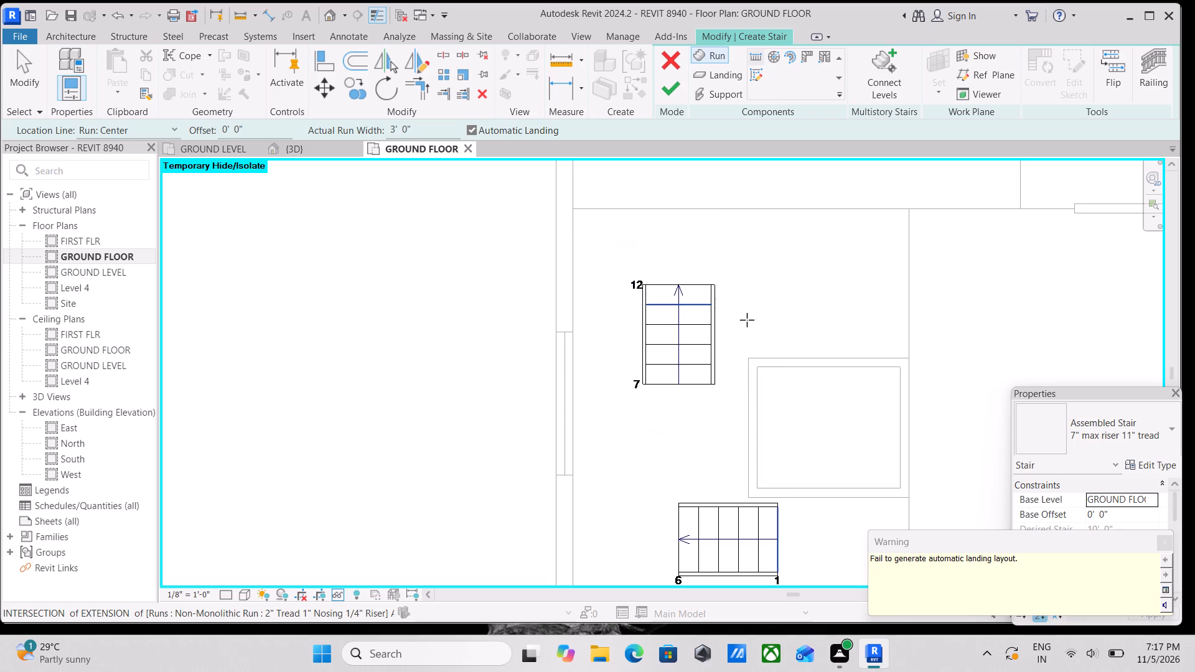
key(Escape)
scroll(738, 325, up, 2)
key(Escape)
click(709, 391)
right_click(709, 391)
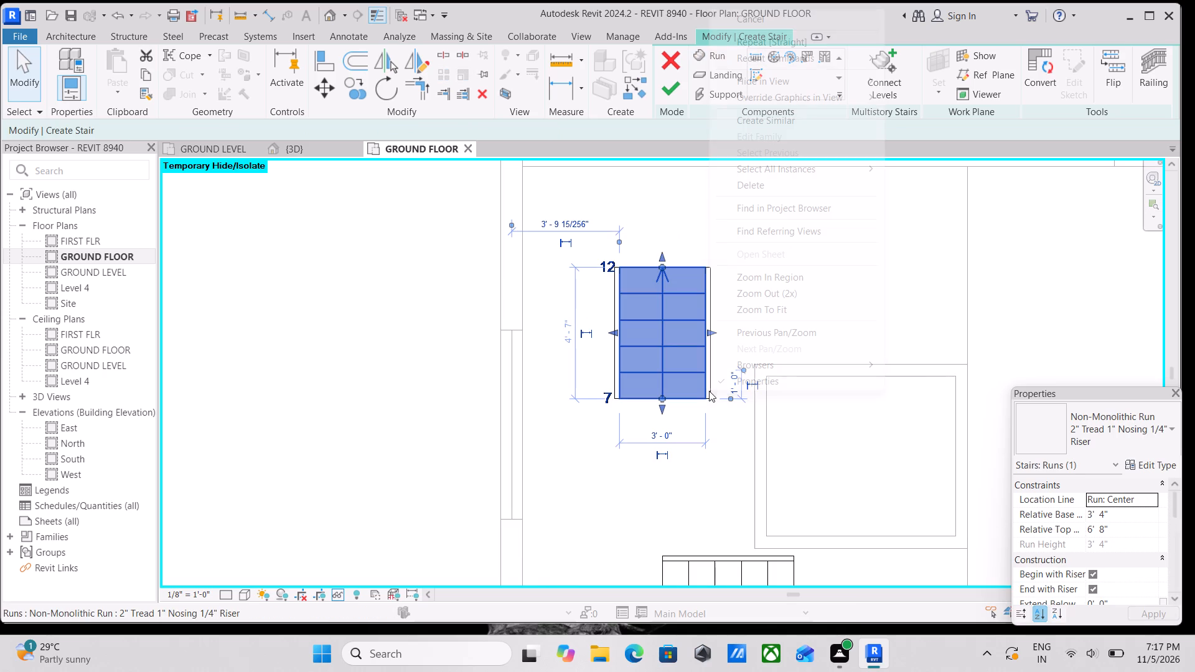
click(795, 188)
scroll(663, 378, down, 2)
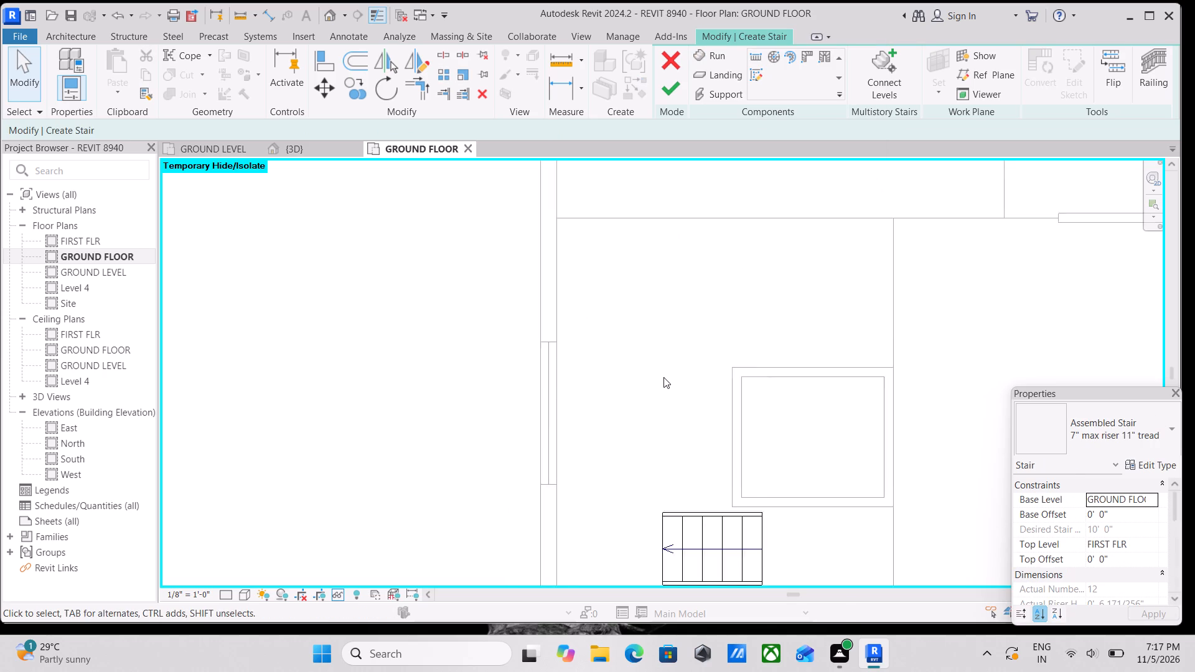
middle_drag(662, 376, 632, 265)
click(728, 440)
right_click(728, 440)
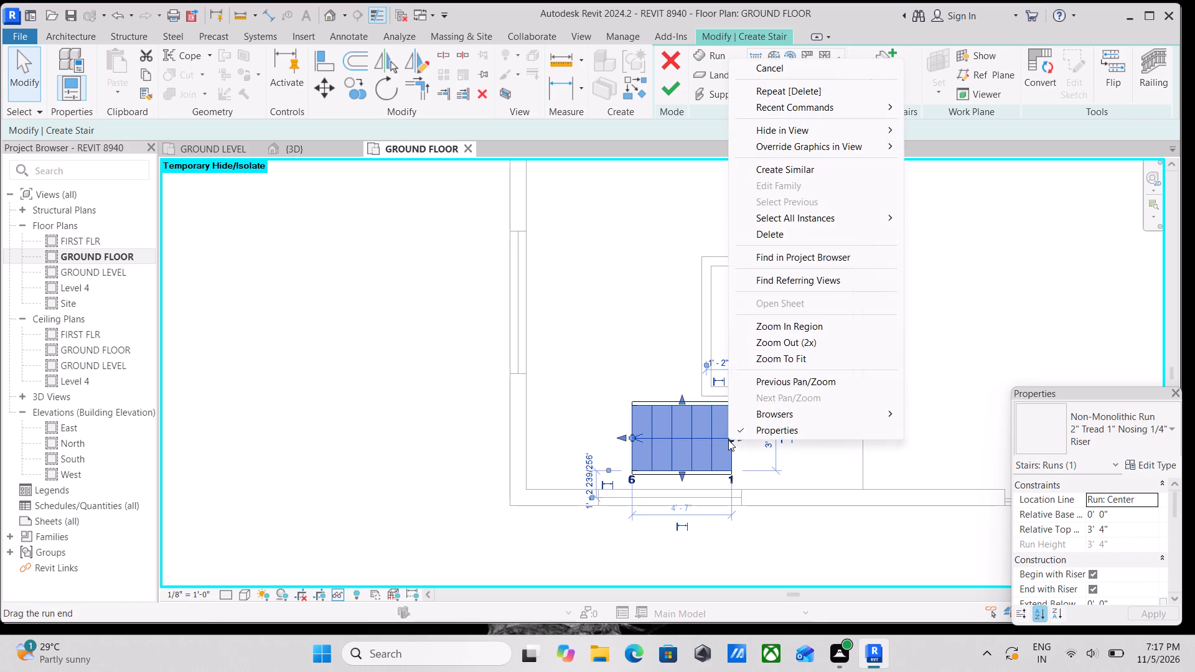
click(794, 230)
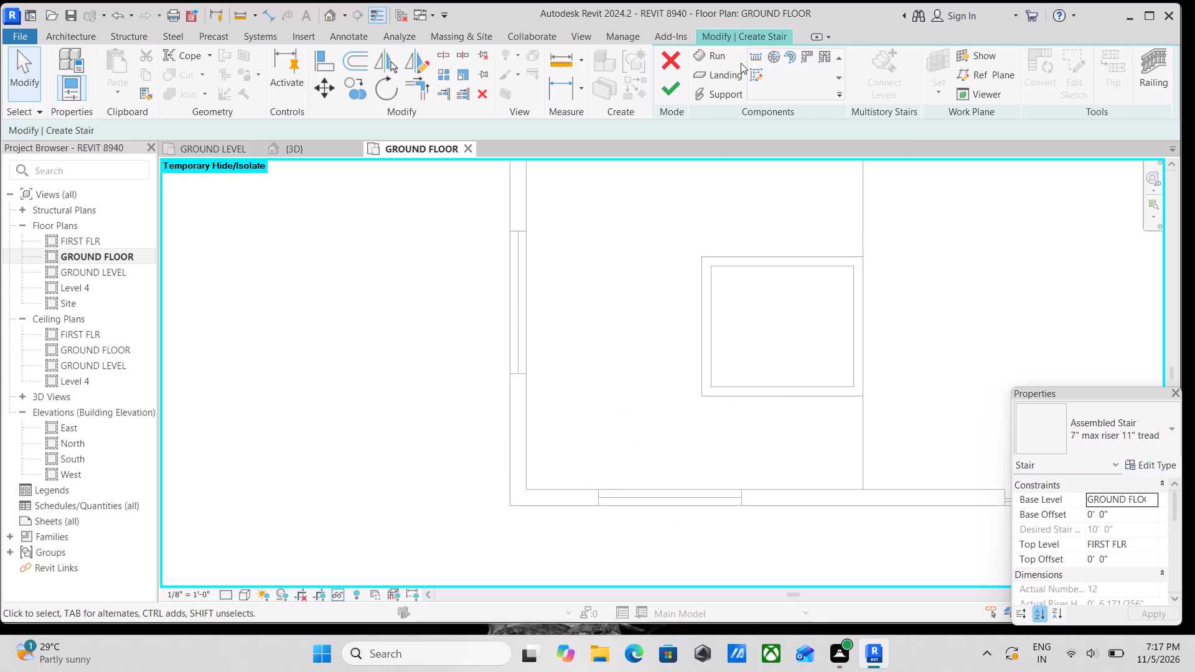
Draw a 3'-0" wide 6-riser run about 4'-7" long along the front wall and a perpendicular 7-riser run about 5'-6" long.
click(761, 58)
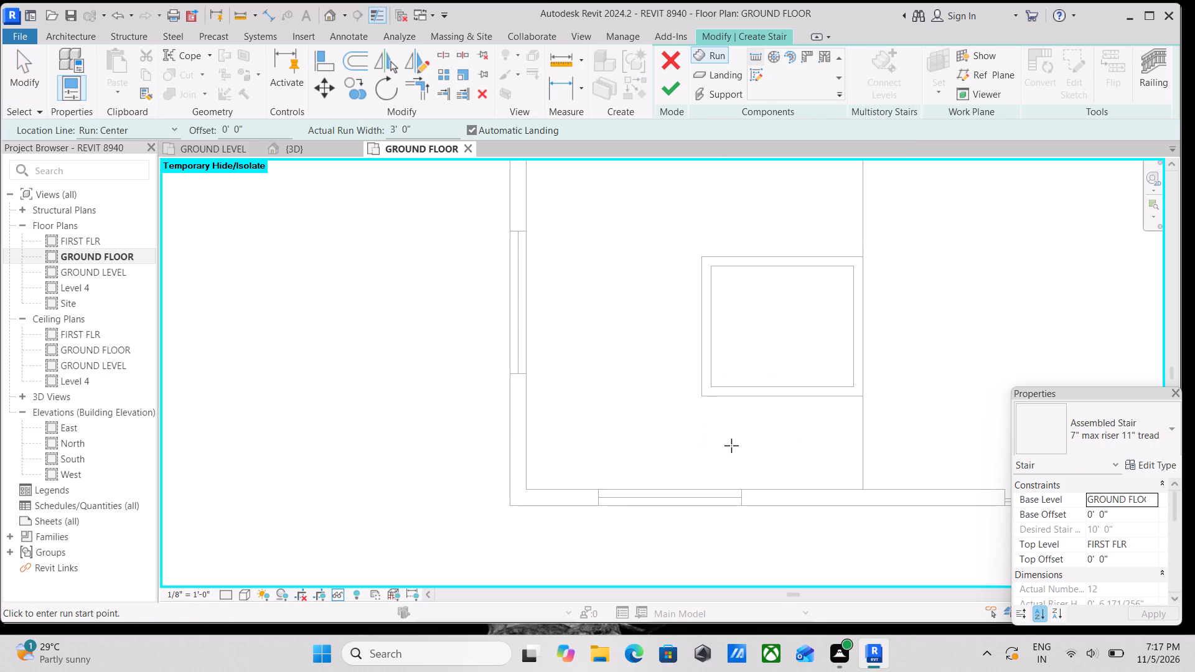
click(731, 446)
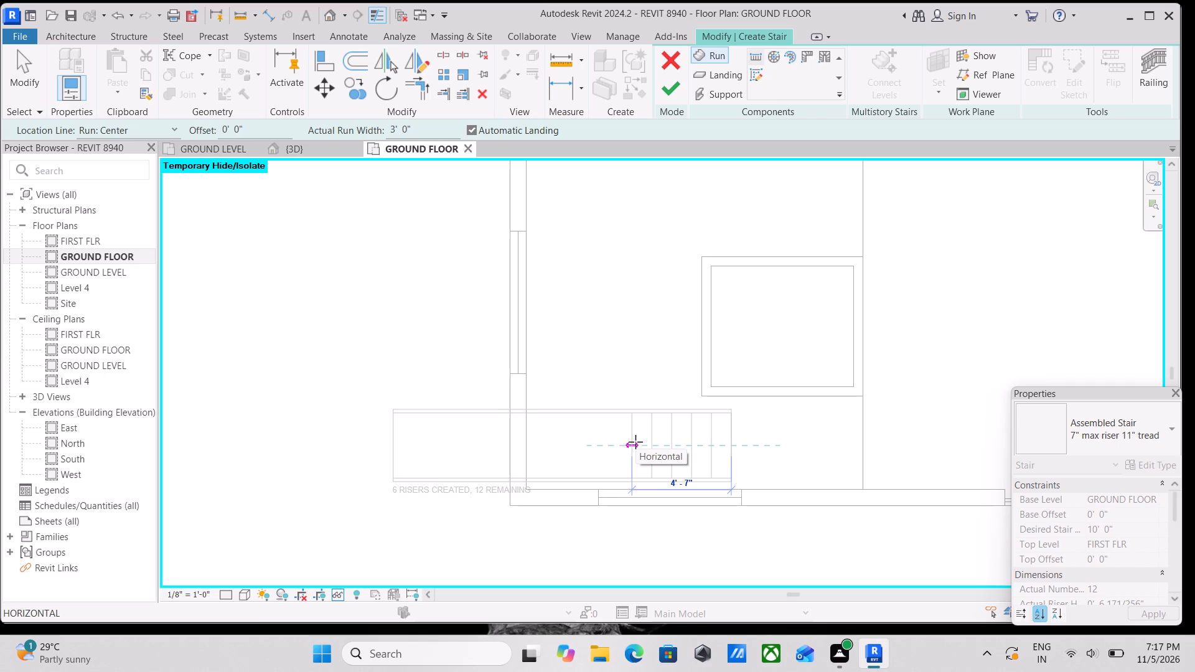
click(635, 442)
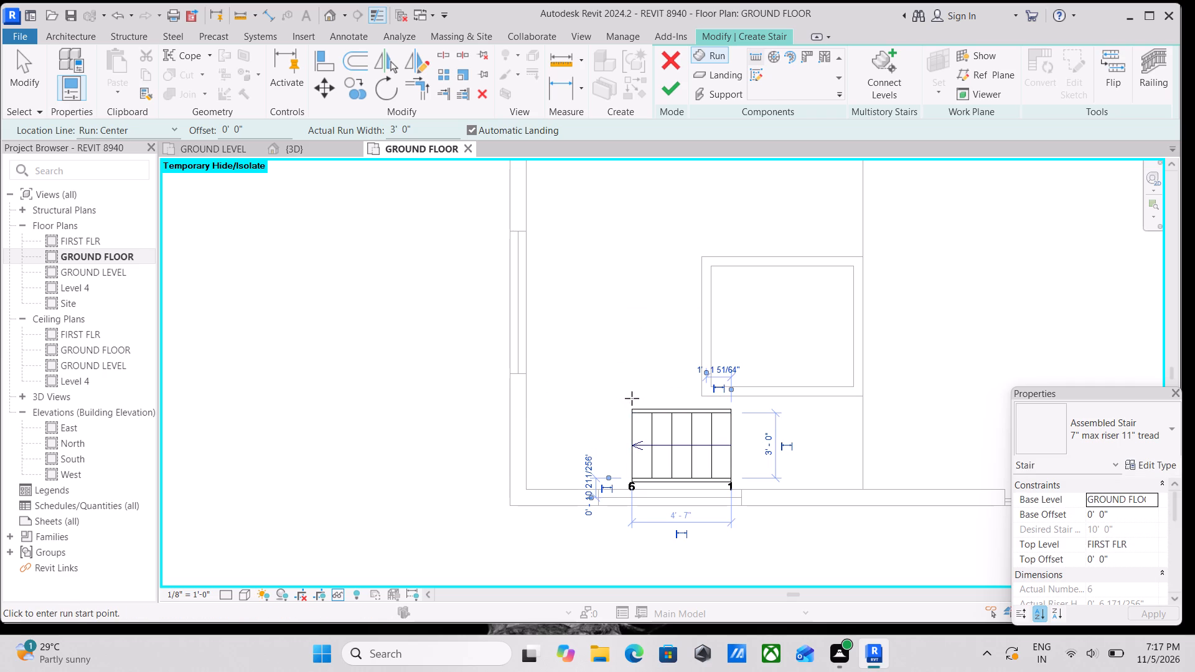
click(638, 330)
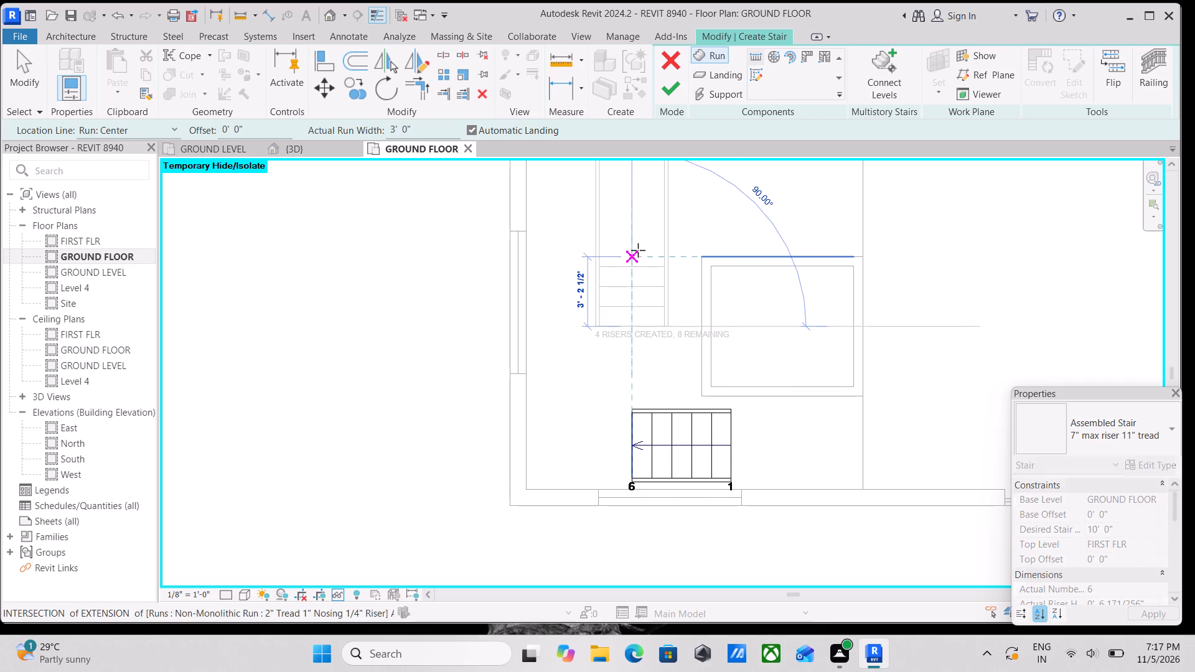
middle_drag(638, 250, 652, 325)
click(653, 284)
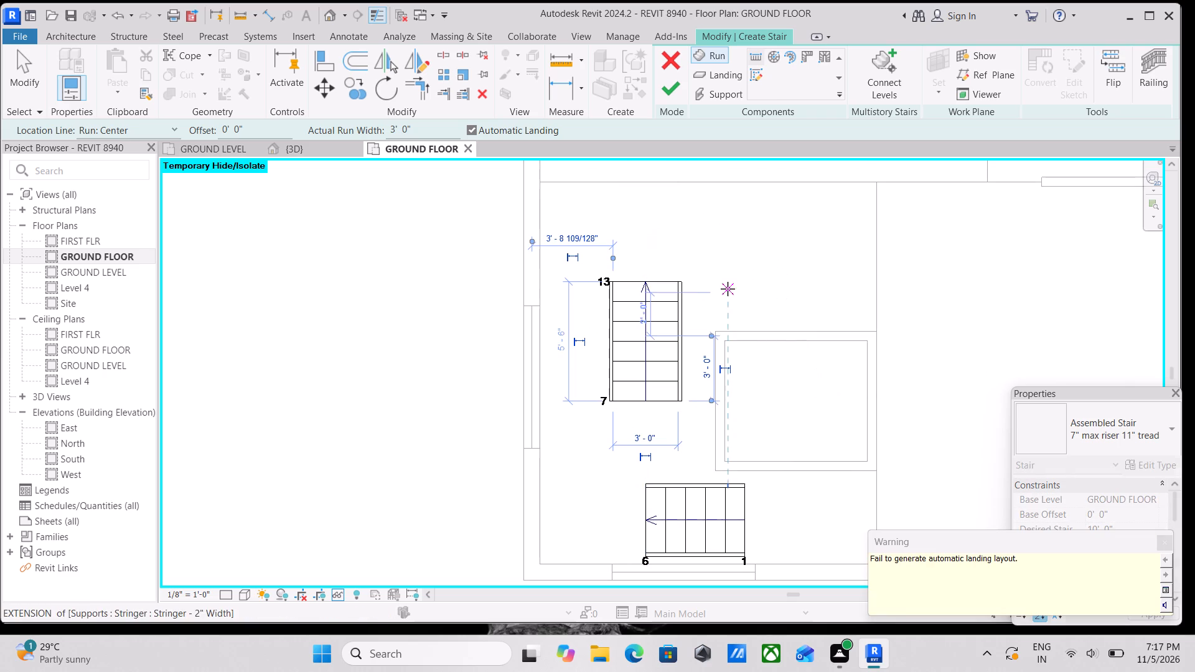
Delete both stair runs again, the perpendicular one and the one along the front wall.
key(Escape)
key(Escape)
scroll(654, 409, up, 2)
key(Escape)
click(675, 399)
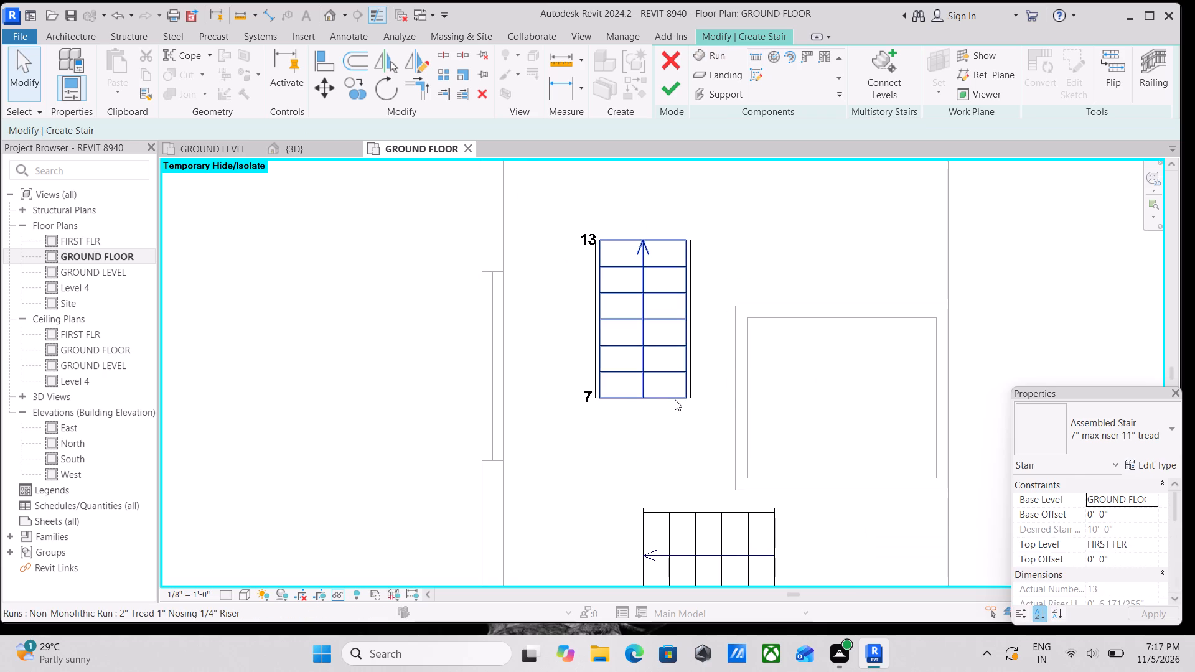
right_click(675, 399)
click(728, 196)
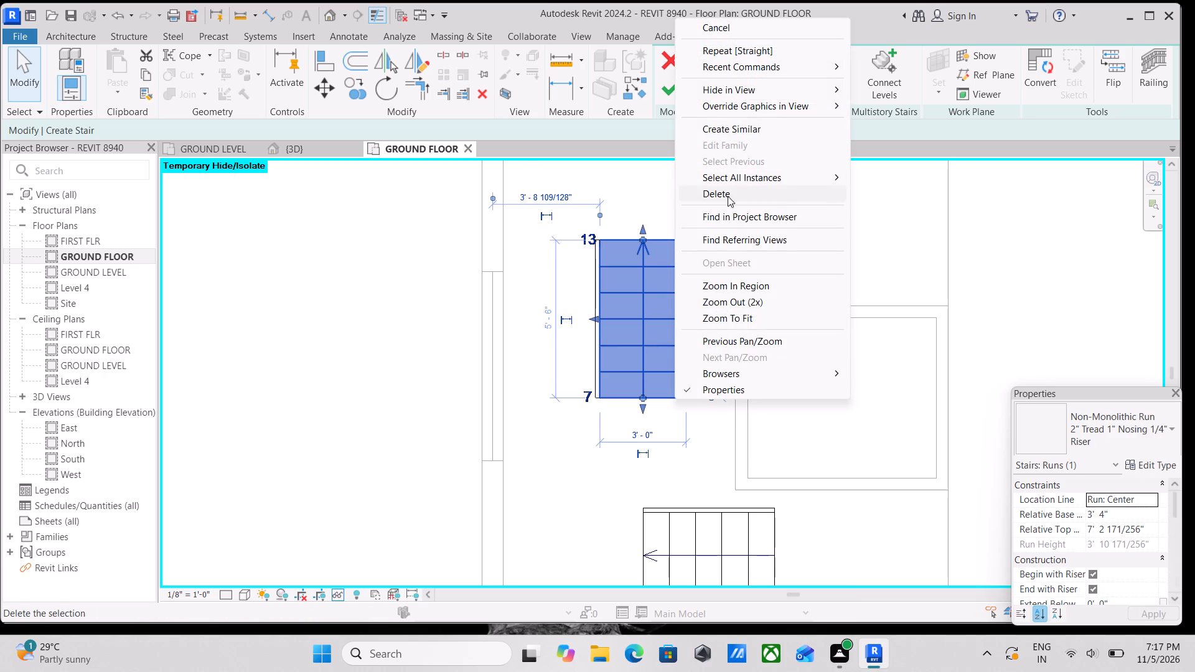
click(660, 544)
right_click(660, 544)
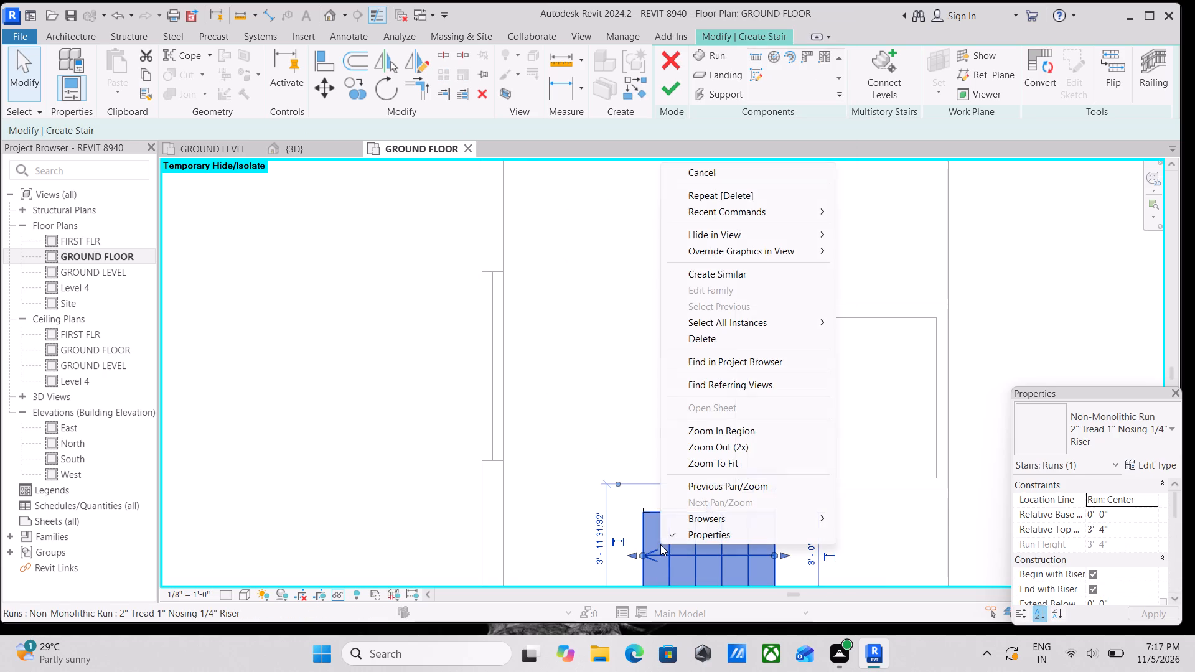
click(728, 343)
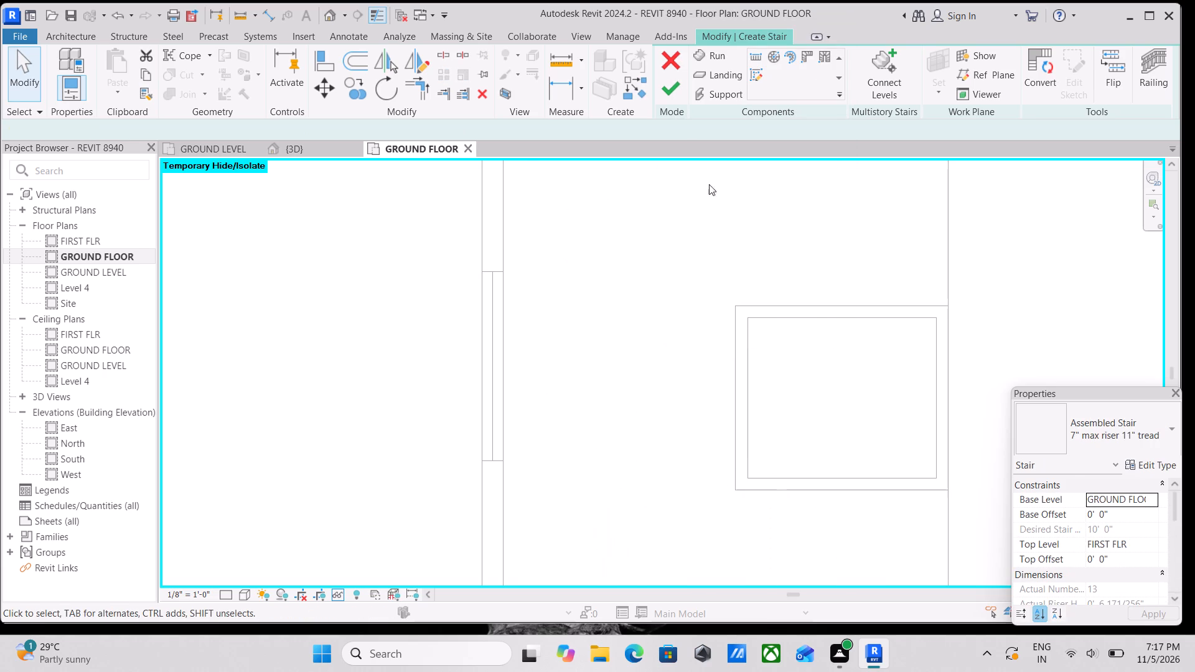
Quit stair editing and delete the empty stair.
click(665, 76)
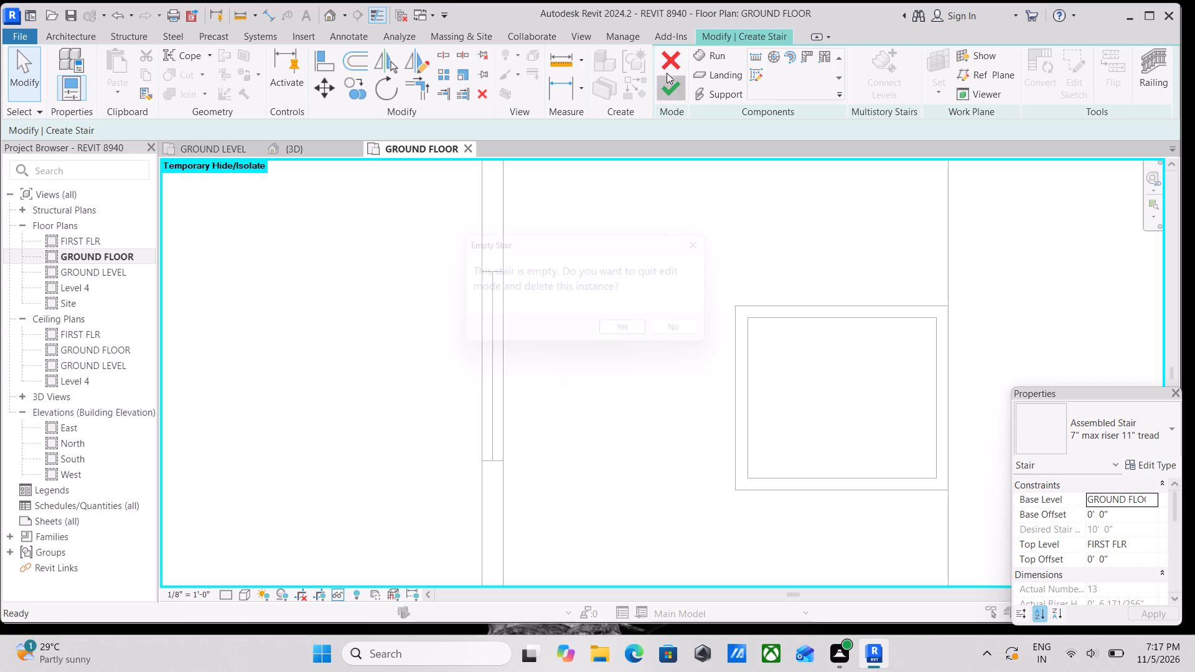
click(626, 335)
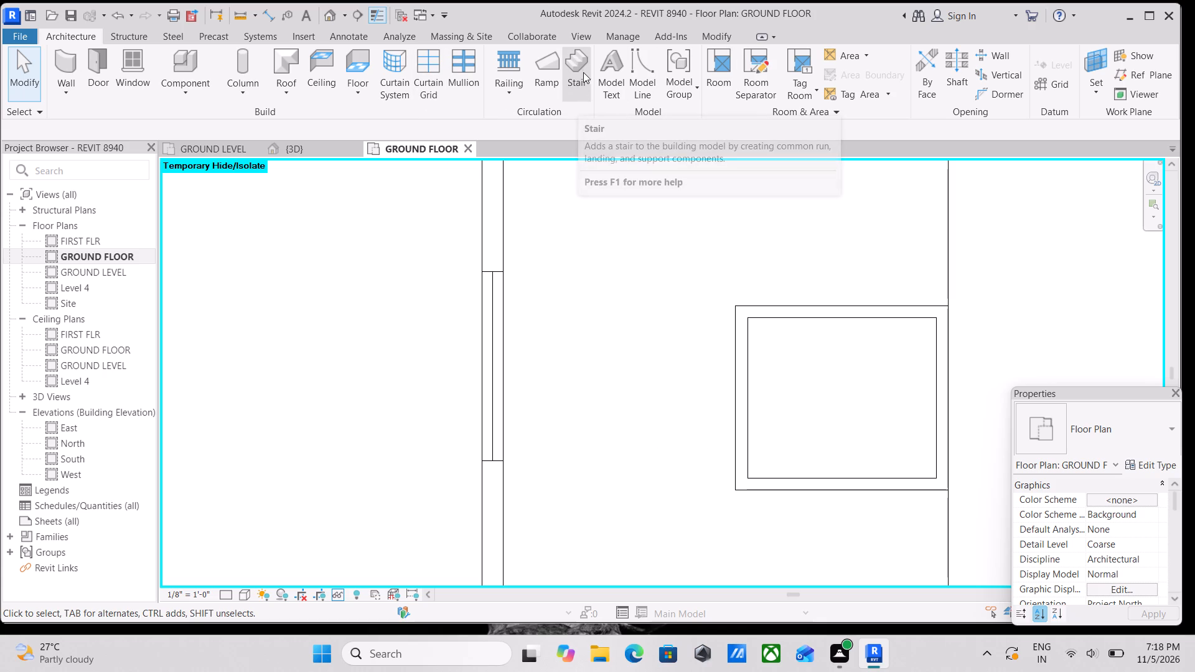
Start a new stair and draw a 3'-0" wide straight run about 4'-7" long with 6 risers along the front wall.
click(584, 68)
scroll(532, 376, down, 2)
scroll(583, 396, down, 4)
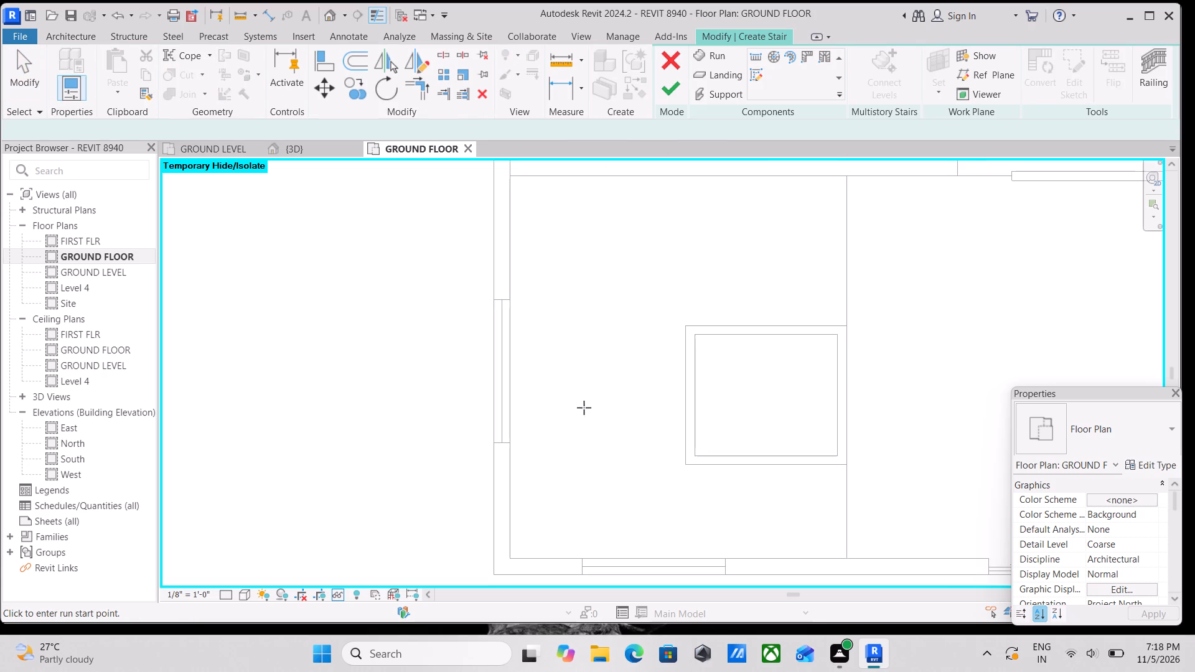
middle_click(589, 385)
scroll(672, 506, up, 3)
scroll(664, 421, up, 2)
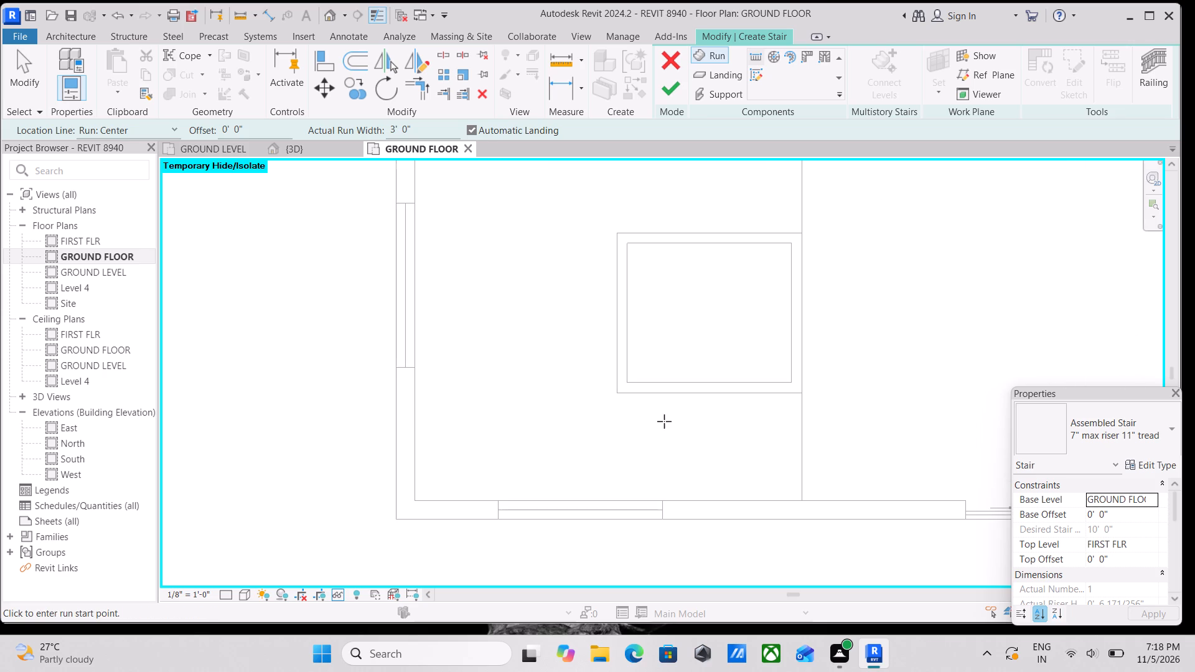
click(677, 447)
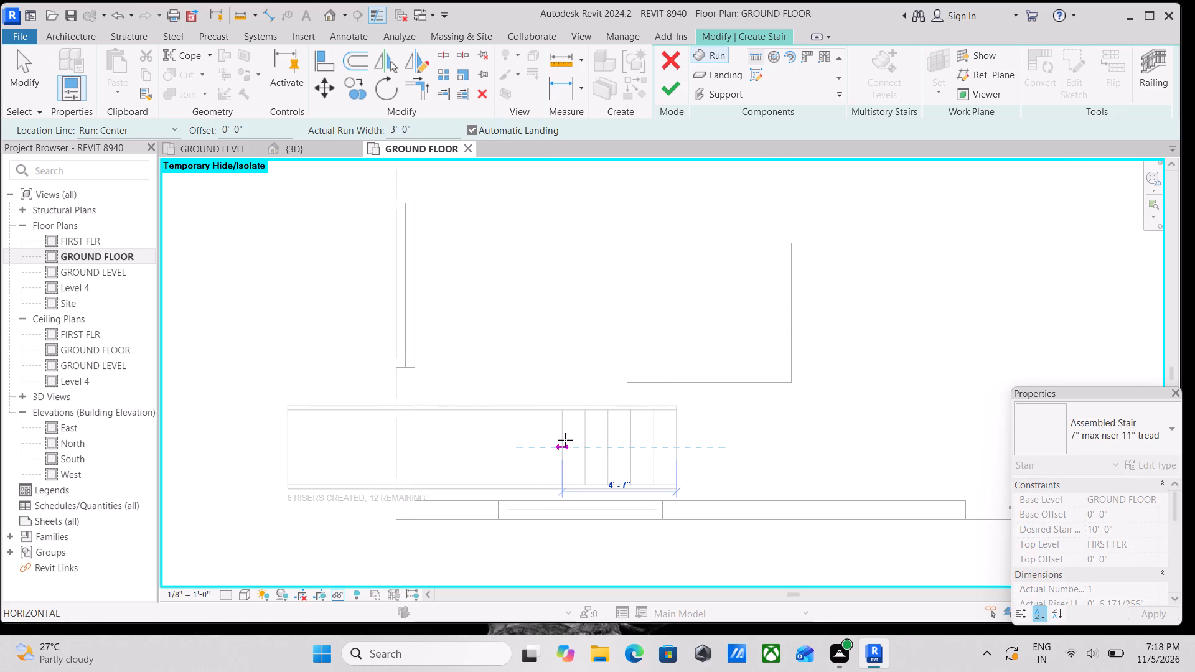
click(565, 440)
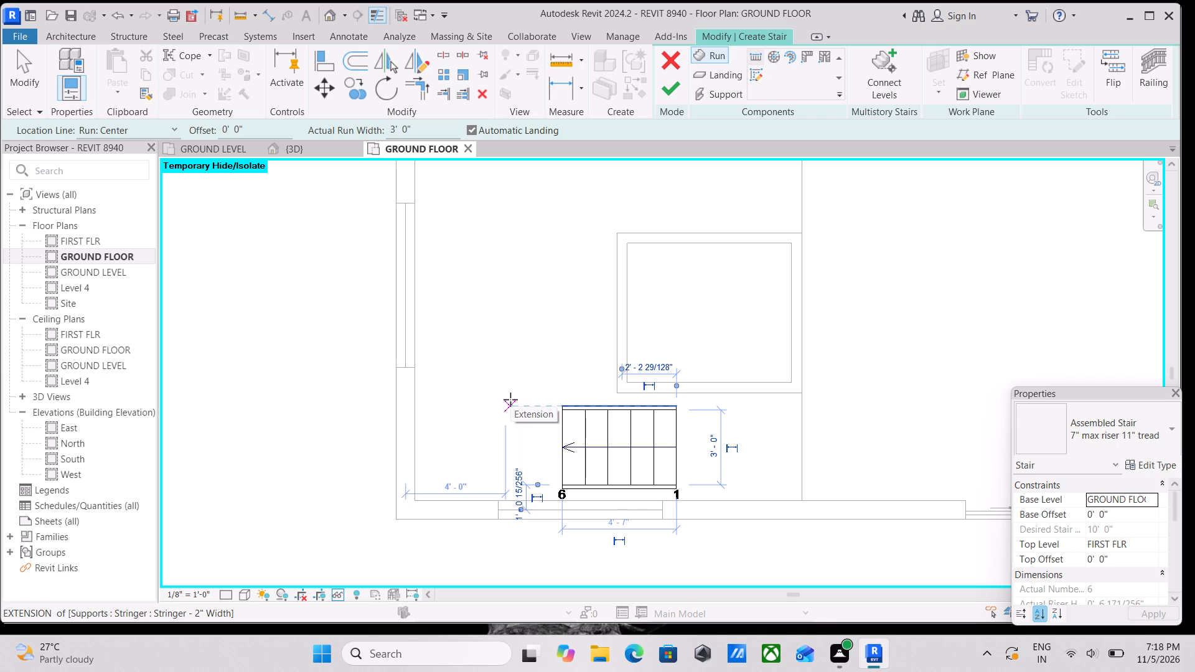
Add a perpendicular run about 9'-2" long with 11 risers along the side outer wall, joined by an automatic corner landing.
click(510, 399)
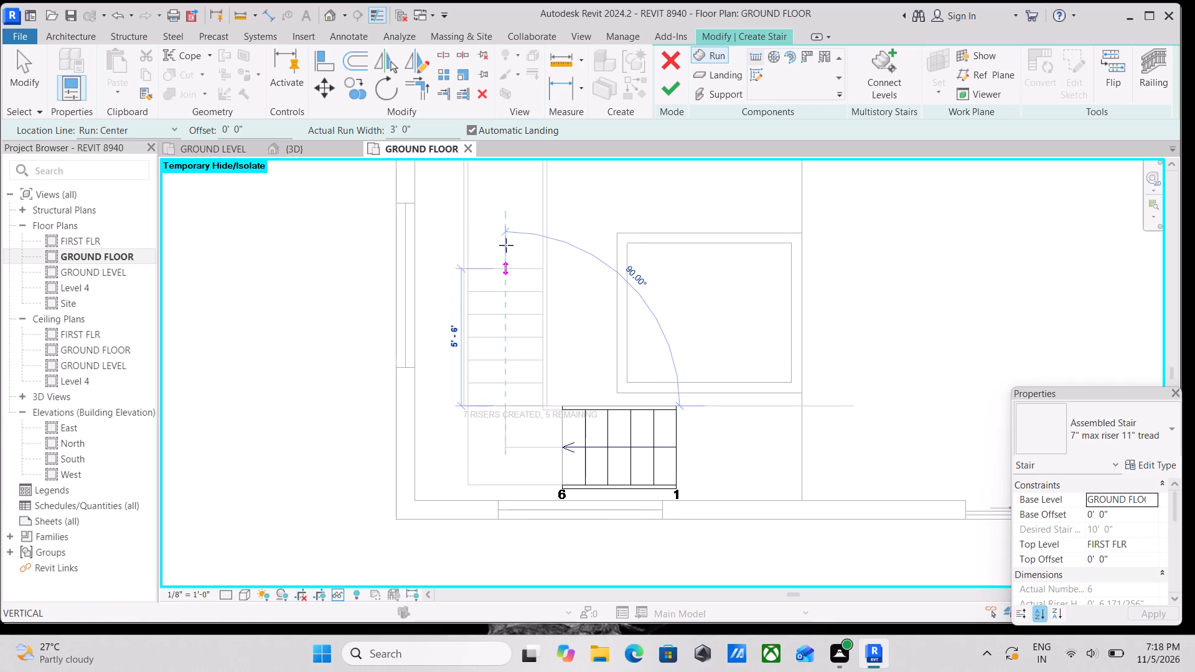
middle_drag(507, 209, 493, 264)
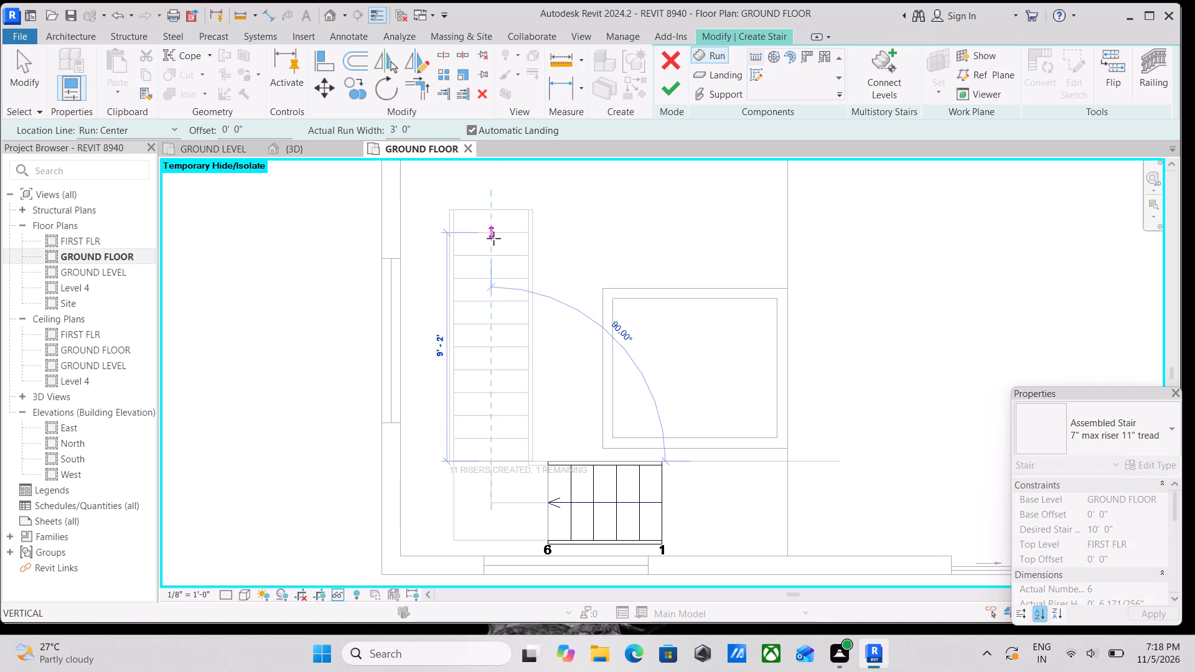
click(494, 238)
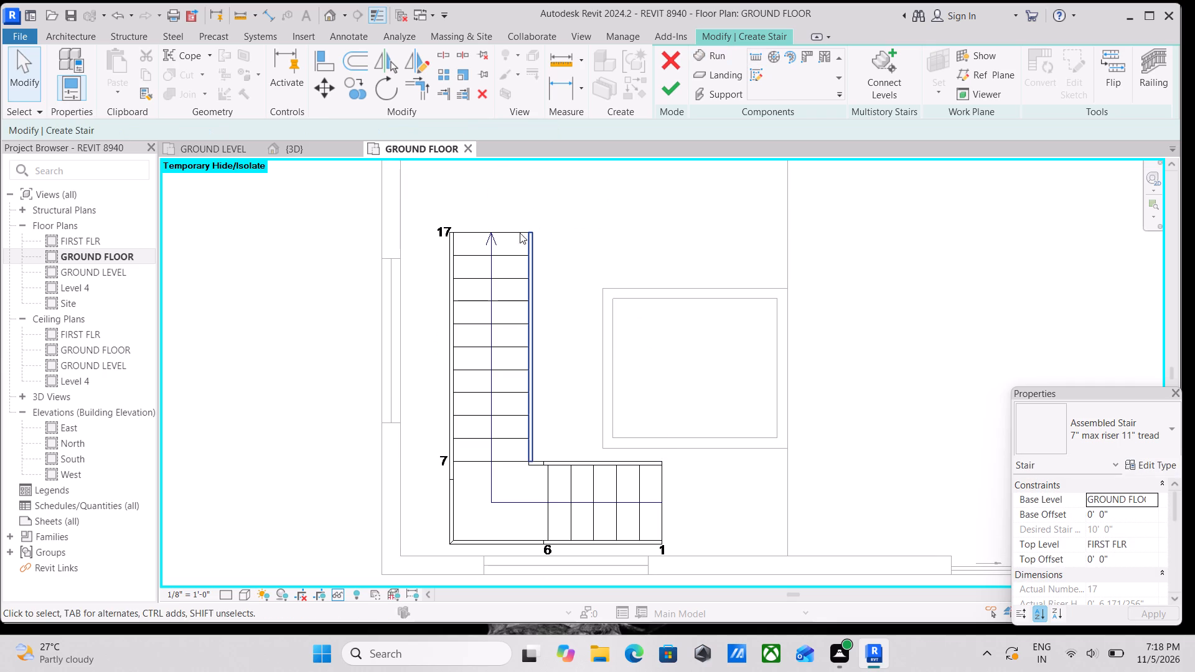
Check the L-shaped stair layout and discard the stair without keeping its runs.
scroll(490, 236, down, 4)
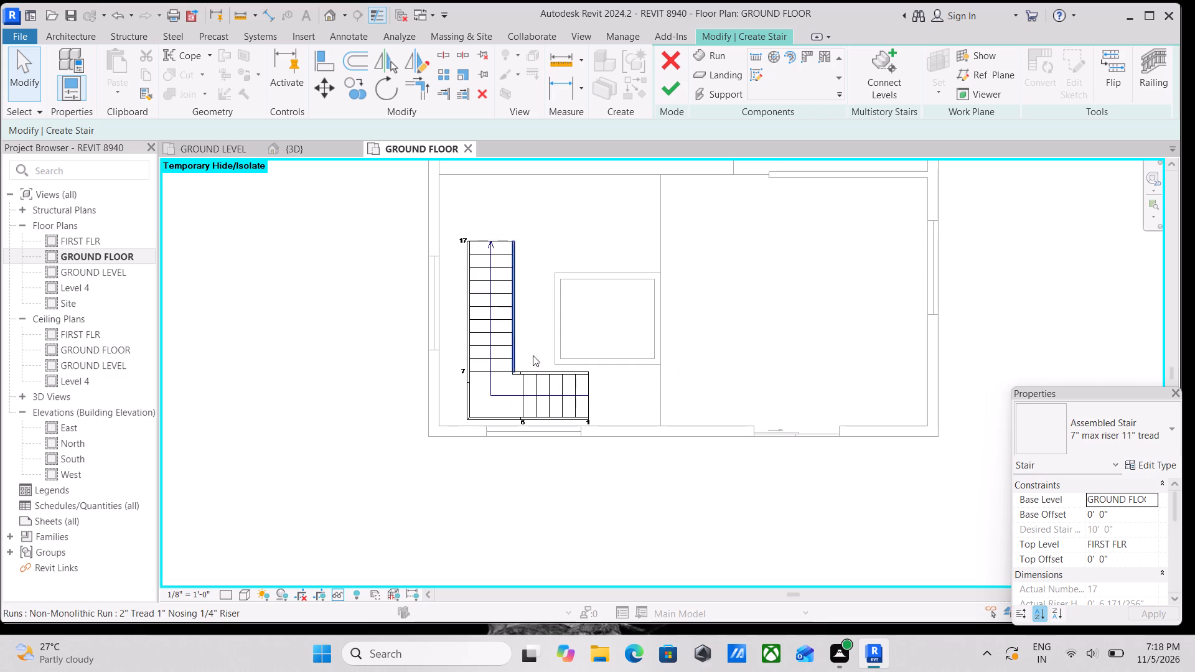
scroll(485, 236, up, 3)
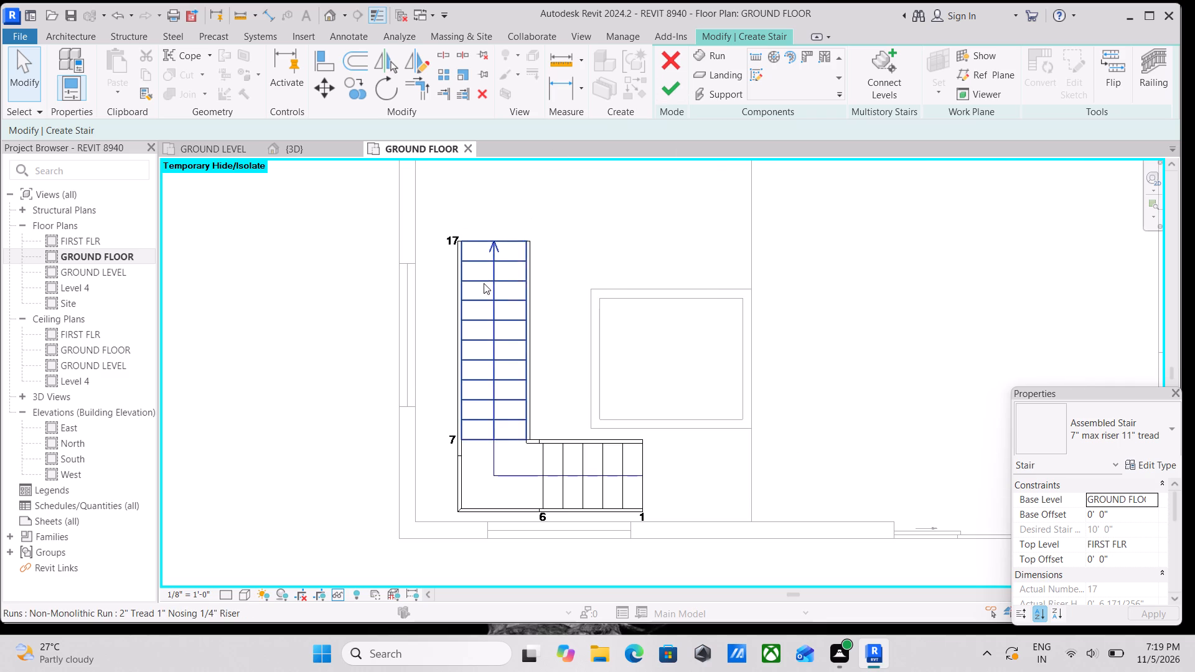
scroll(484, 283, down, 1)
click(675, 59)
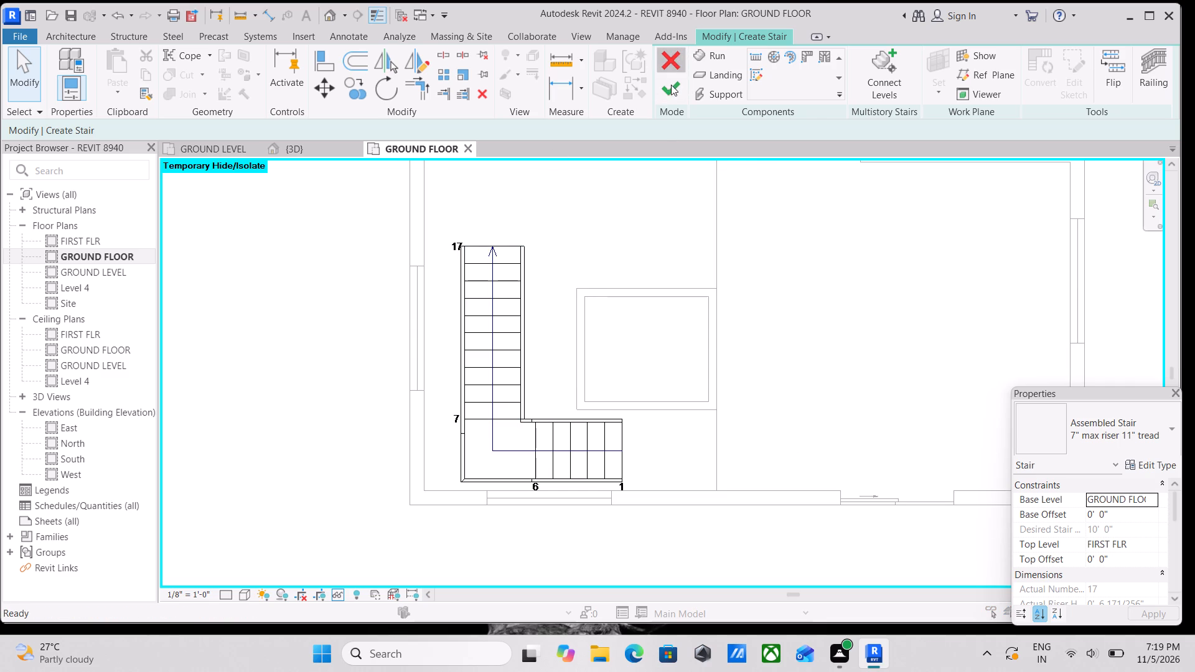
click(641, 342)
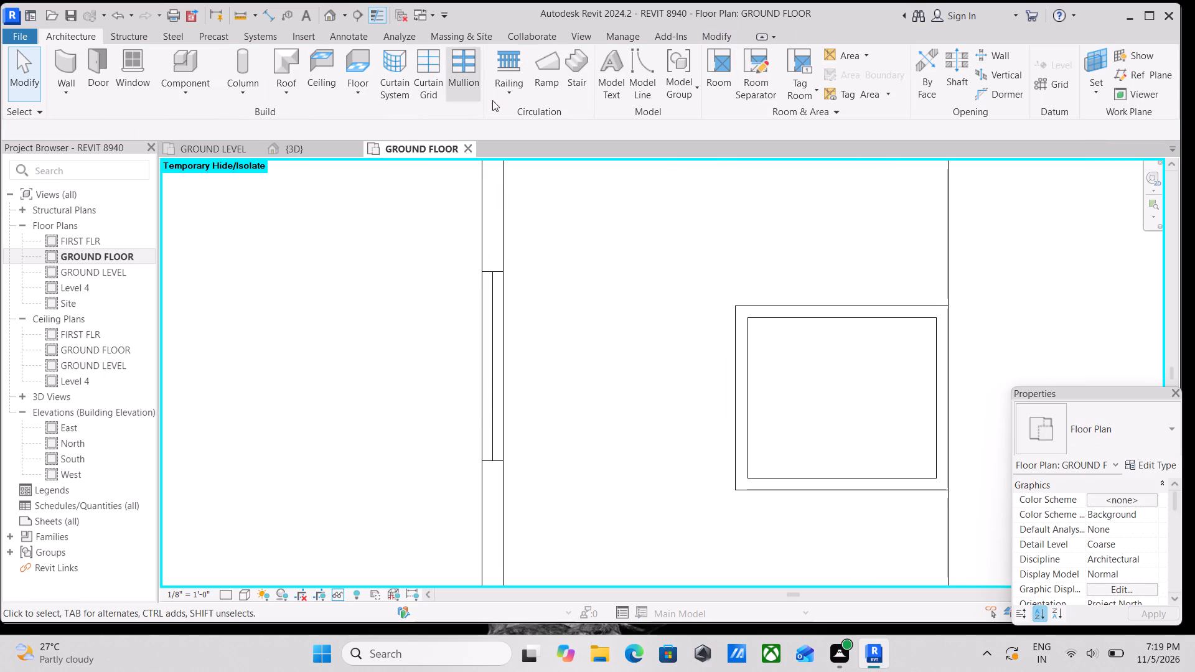
Start a new stair and draw a 3'-0" wide straight run about 5'-6" long with 7 risers along the front wall.
click(574, 73)
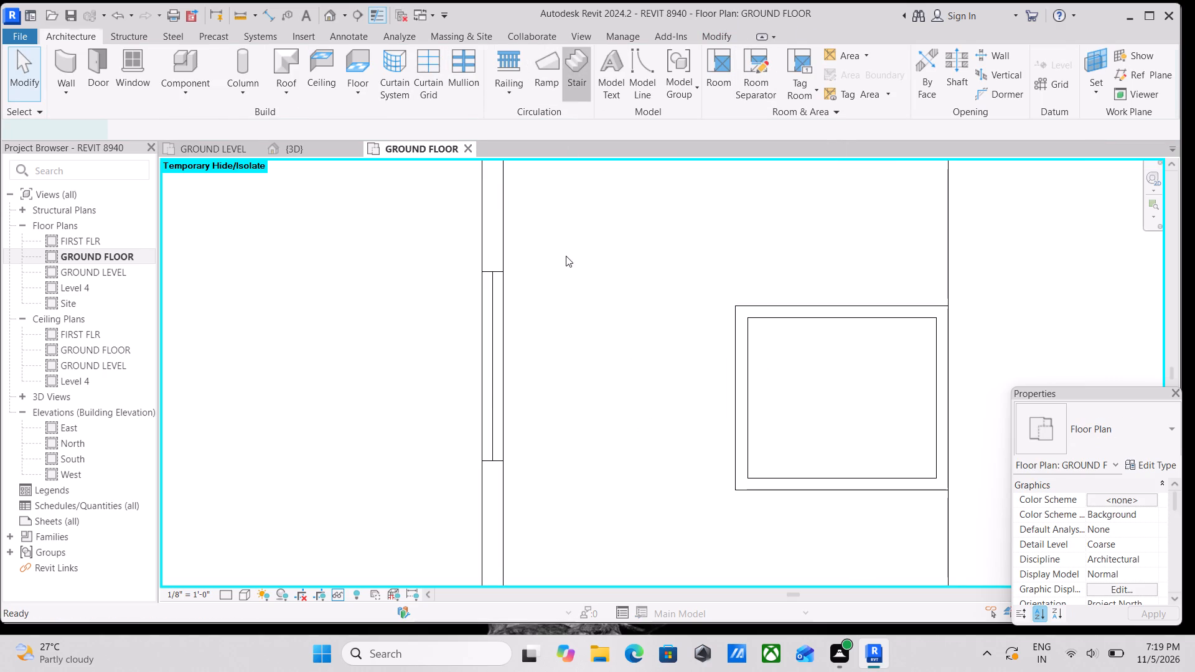
scroll(566, 256, down, 3)
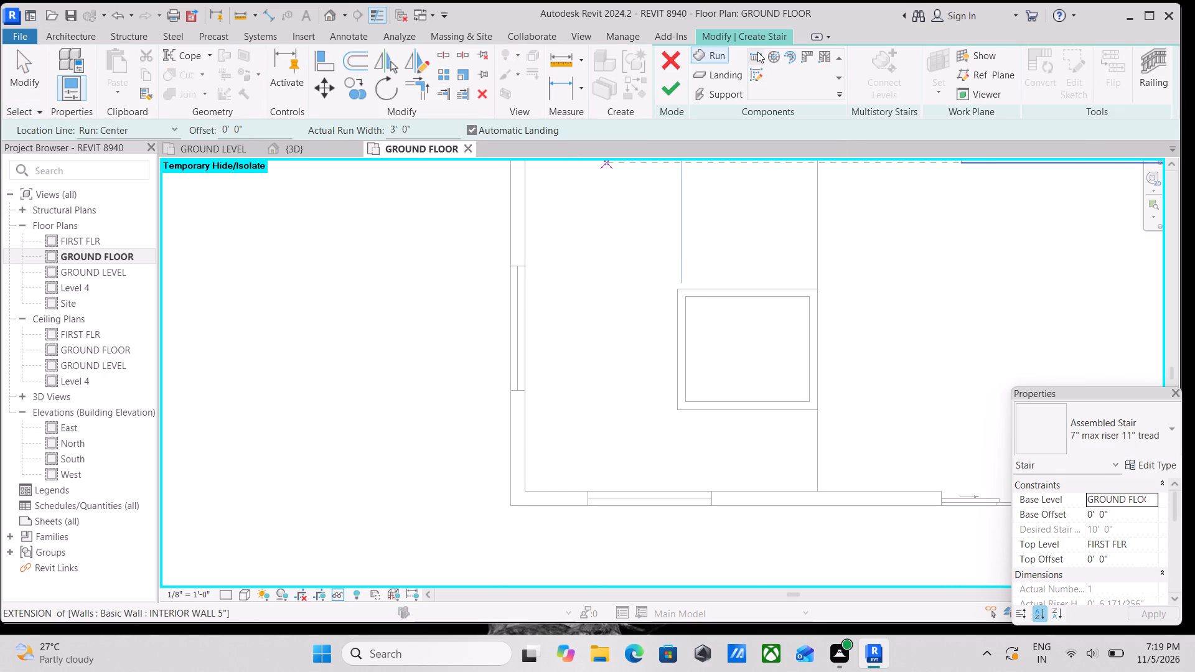
click(757, 52)
click(723, 447)
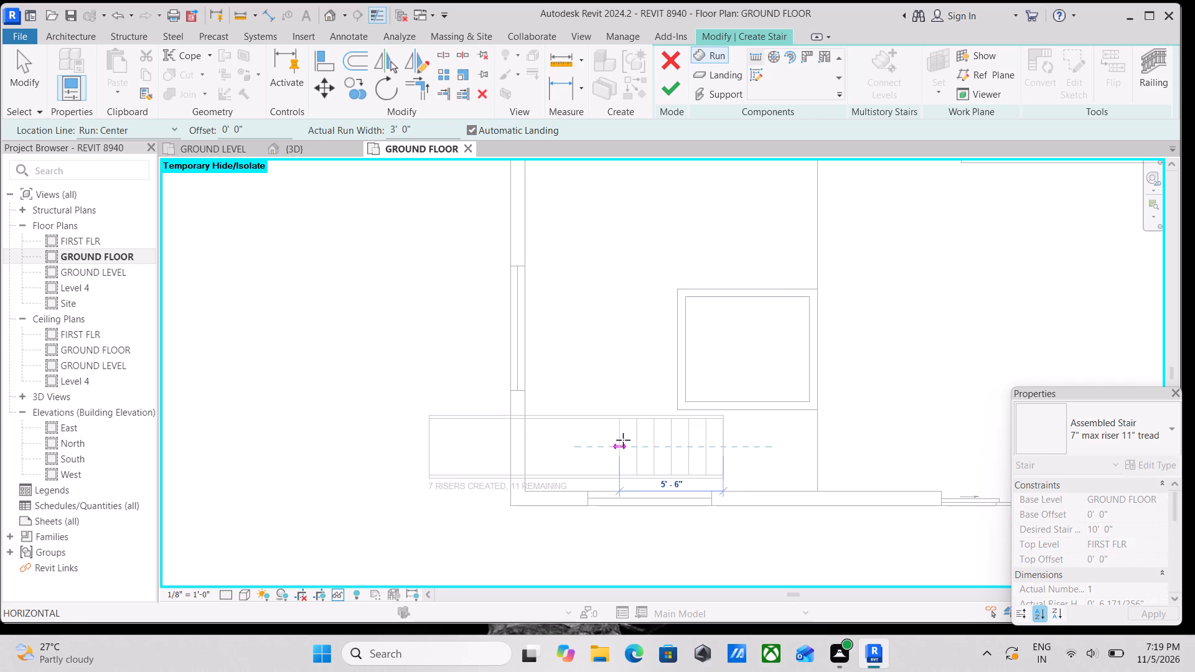
click(623, 440)
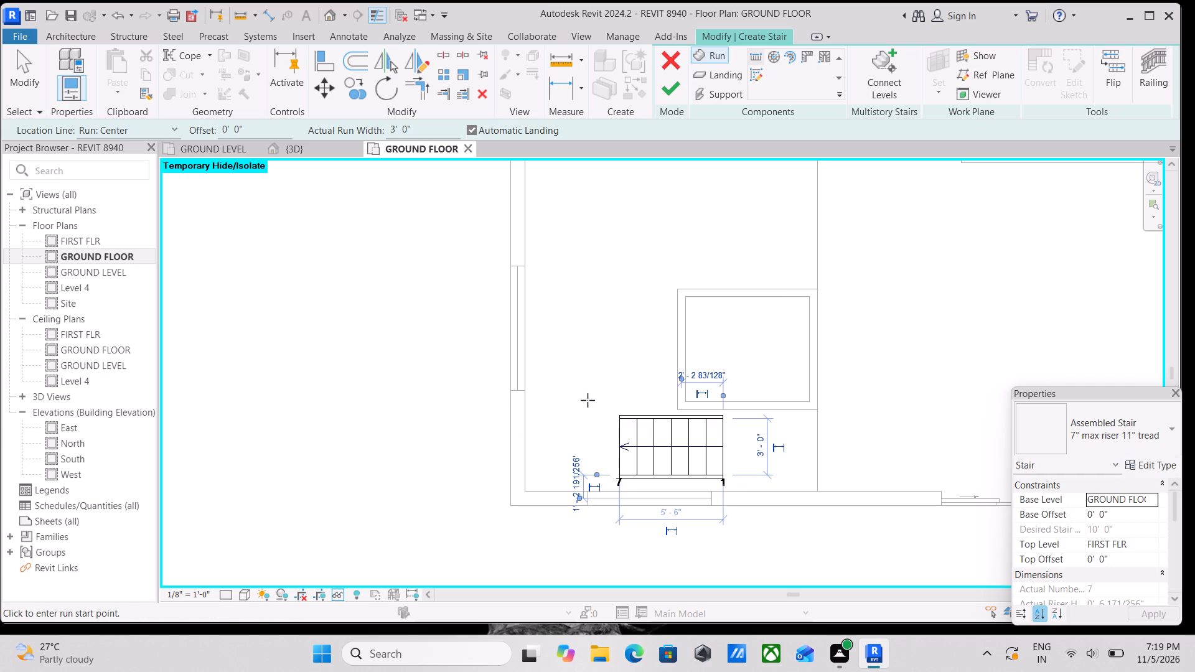
Add a perpendicular run with the remaining 11 risers along the side outer wall, with an automatic corner landing, and finish the stair.
click(589, 389)
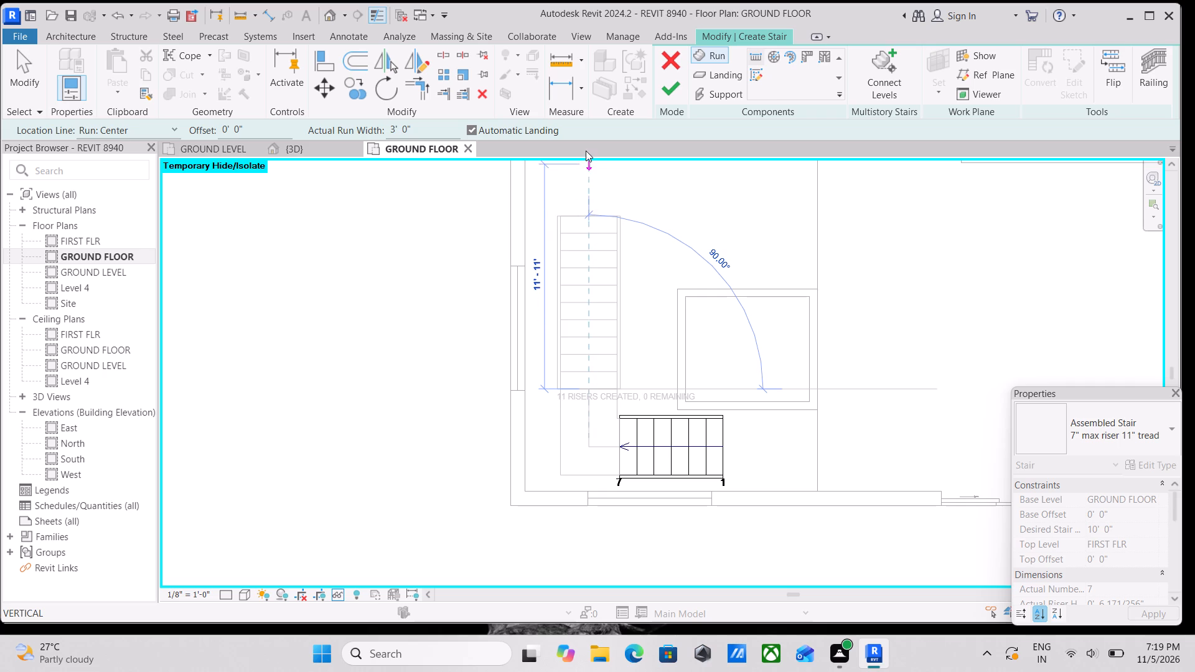
middle_drag(585, 217, 573, 294)
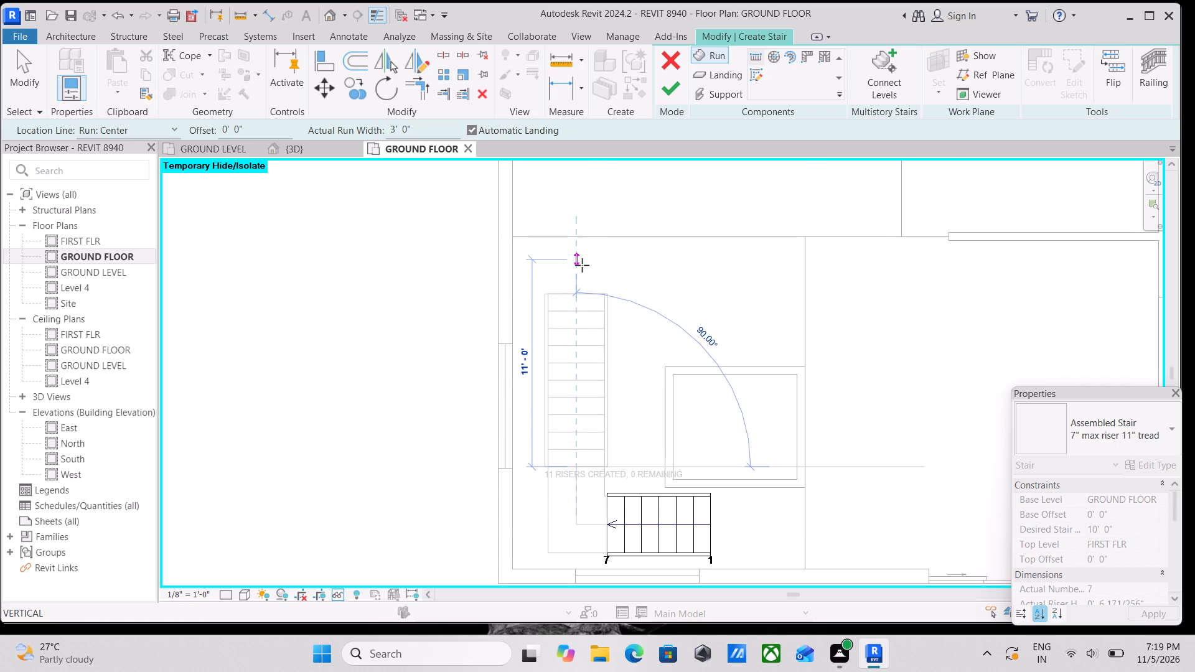
click(582, 265)
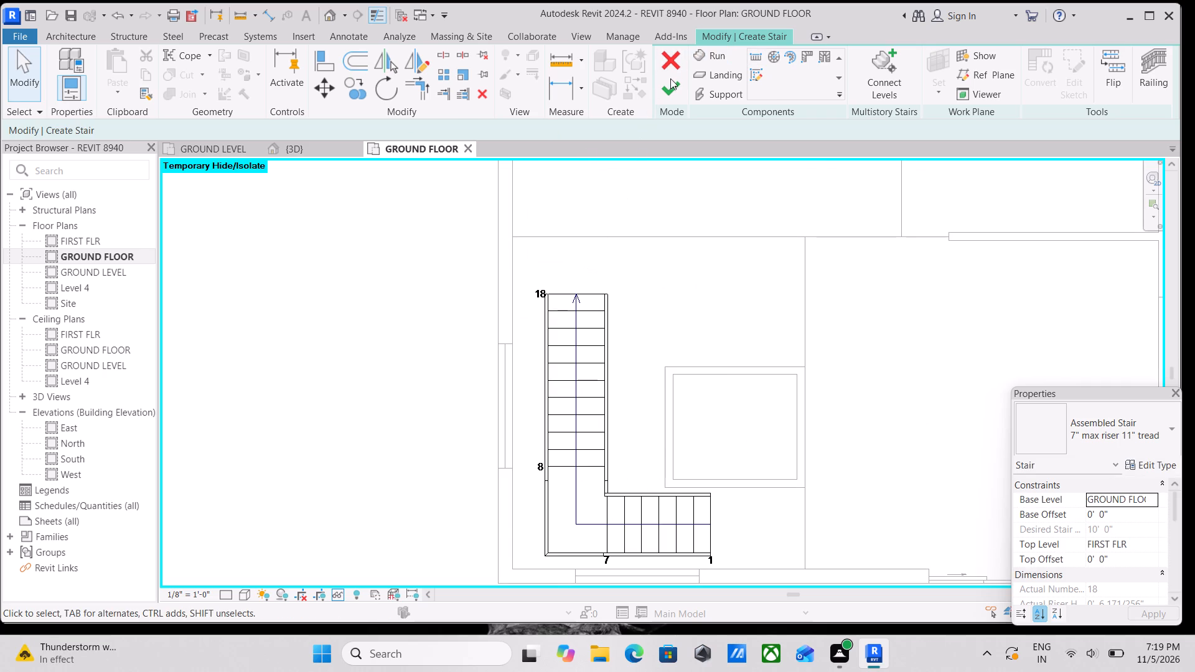
click(670, 83)
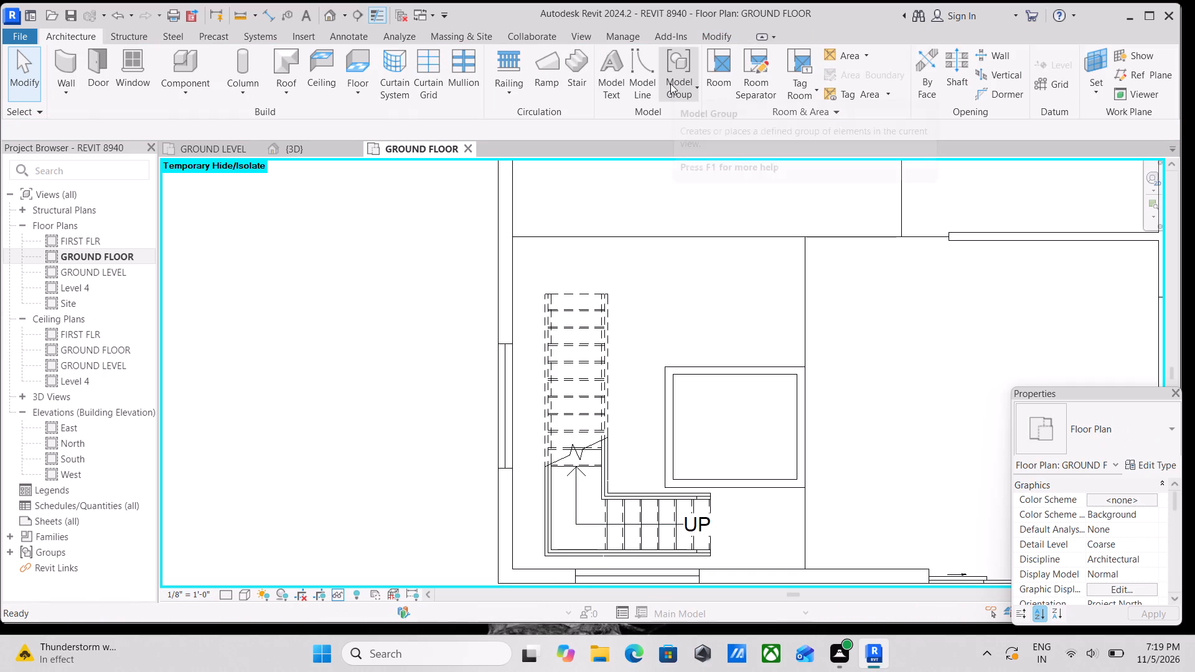
Examine the new L-shaped stair and the upper floor around it in the 3D view from several angles.
click(290, 148)
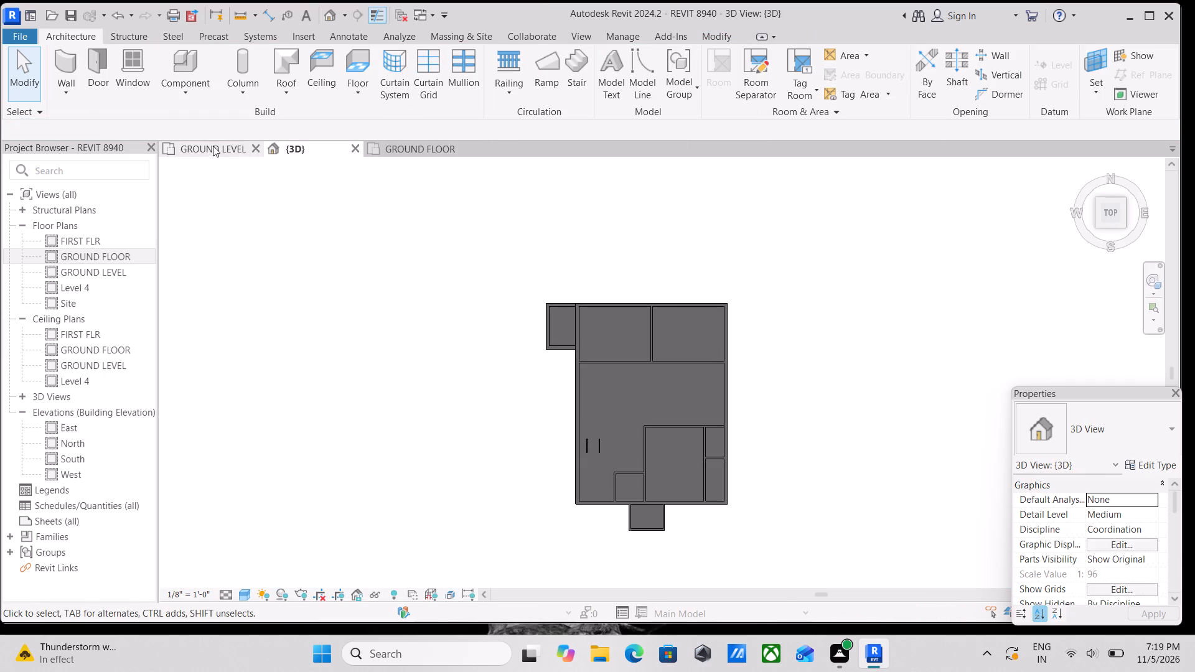
click(411, 143)
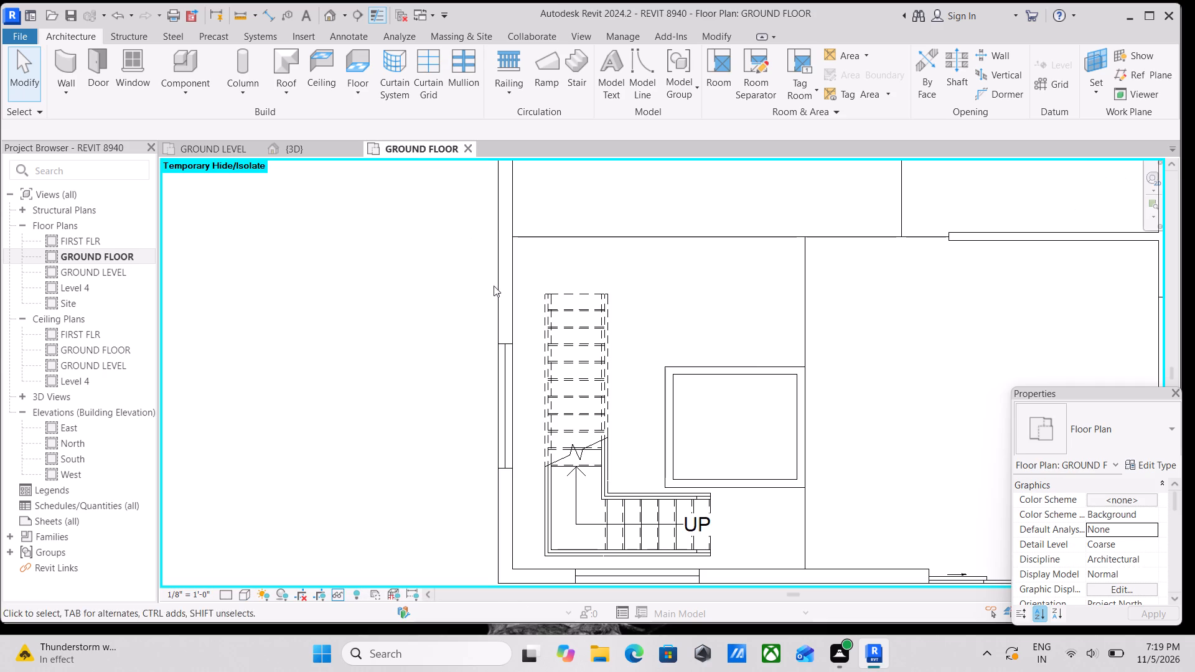
scroll(504, 302, down, 1)
middle_drag(504, 302, 533, 226)
click(289, 146)
scroll(442, 334, down, 2)
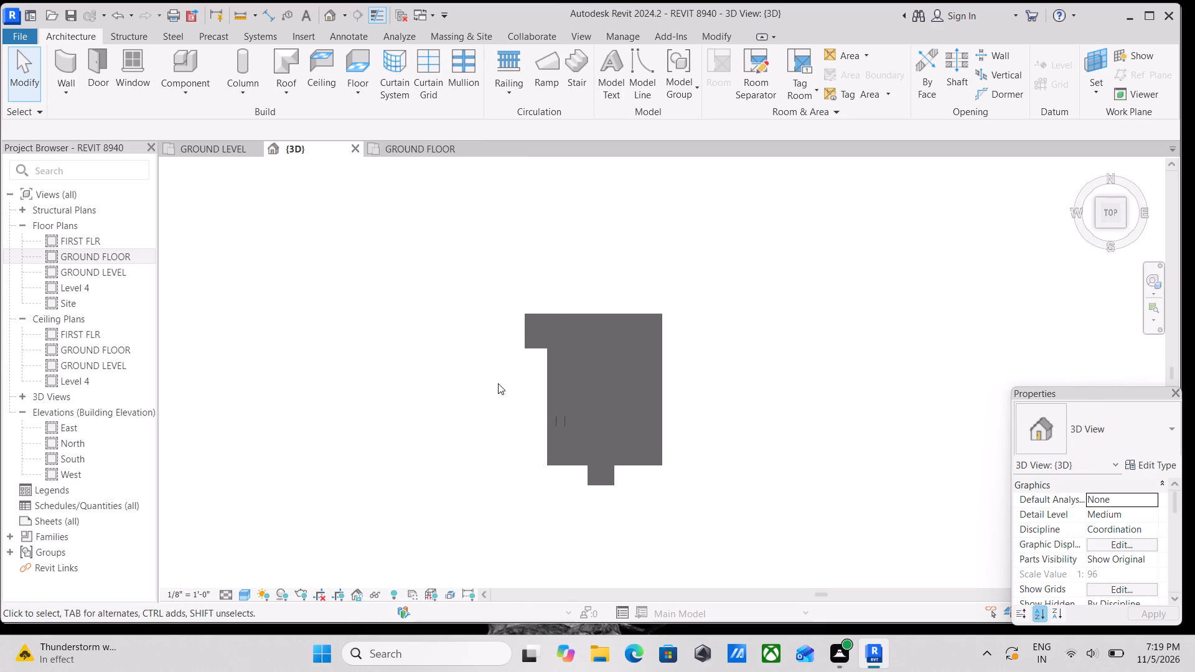
middle_drag(515, 436, 651, 251)
shift+middle_drag(647, 426, 676, 269)
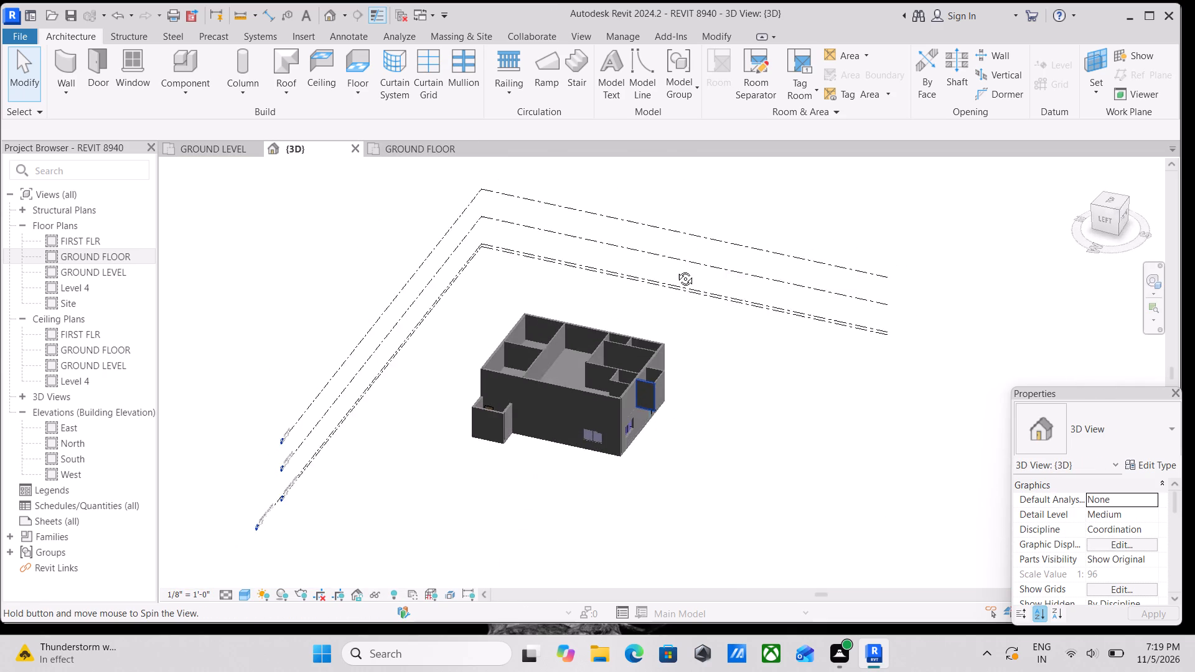
shift+middle_drag(676, 269, 546, 335)
shift+middle_drag(584, 409, 452, 439)
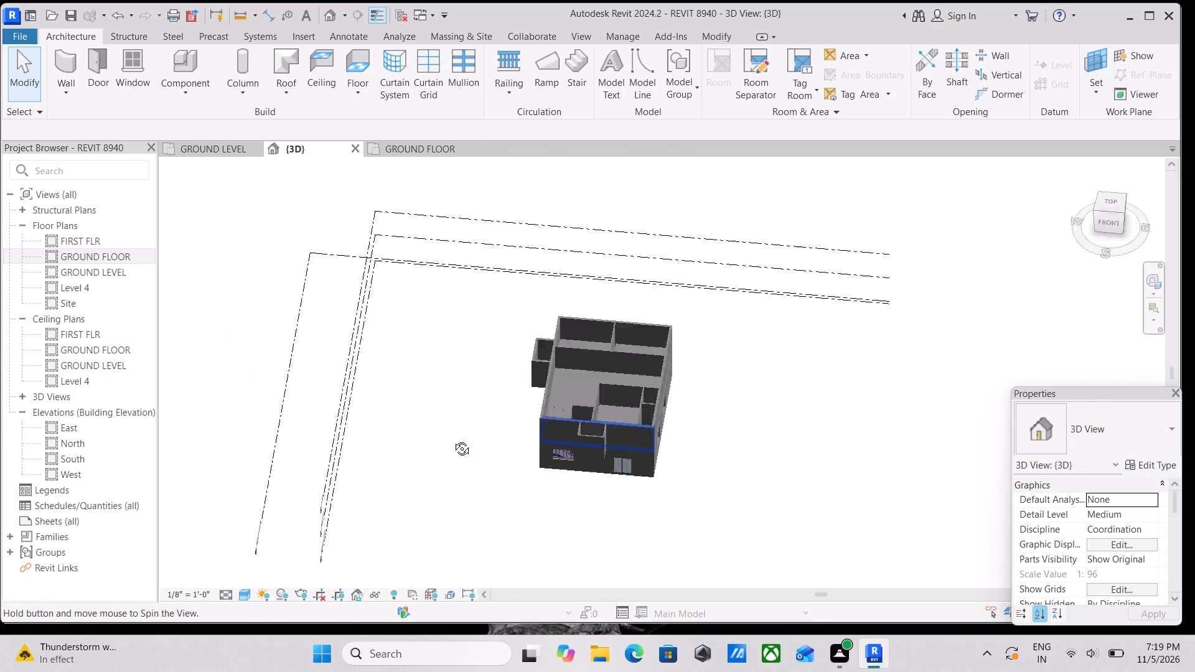
shift+middle_drag(452, 439, 364, 444)
scroll(550, 418, up, 7)
shift+middle_drag(525, 381, 521, 442)
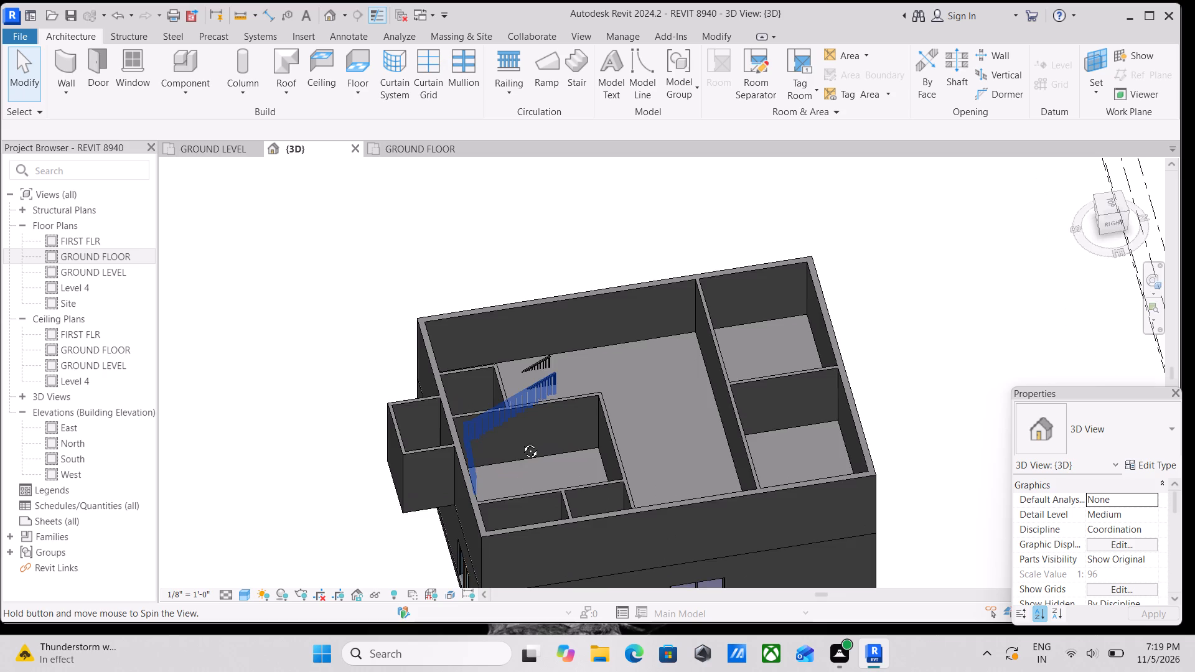
shift+middle_drag(521, 442, 505, 523)
shift+middle_drag(527, 388, 527, 457)
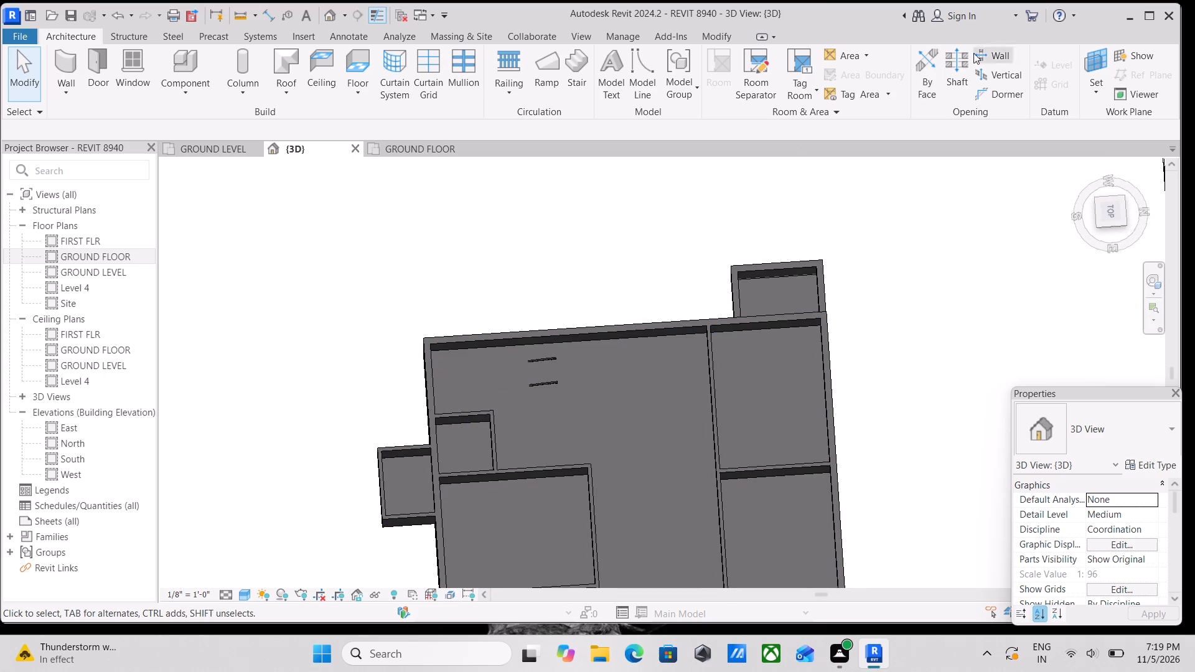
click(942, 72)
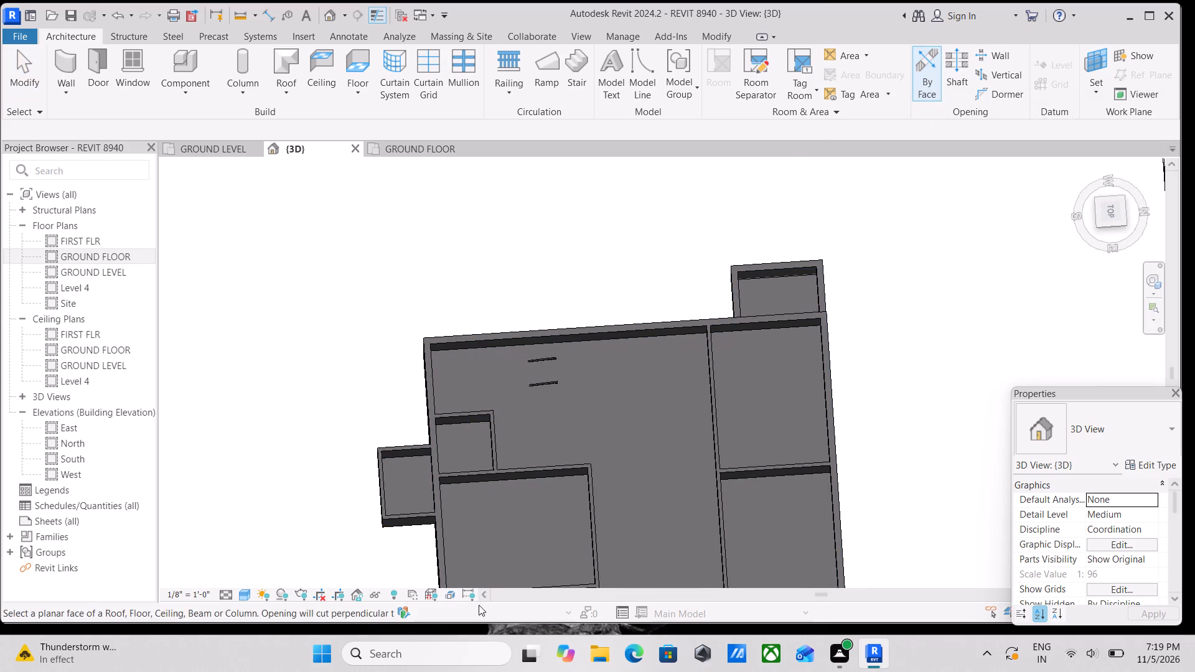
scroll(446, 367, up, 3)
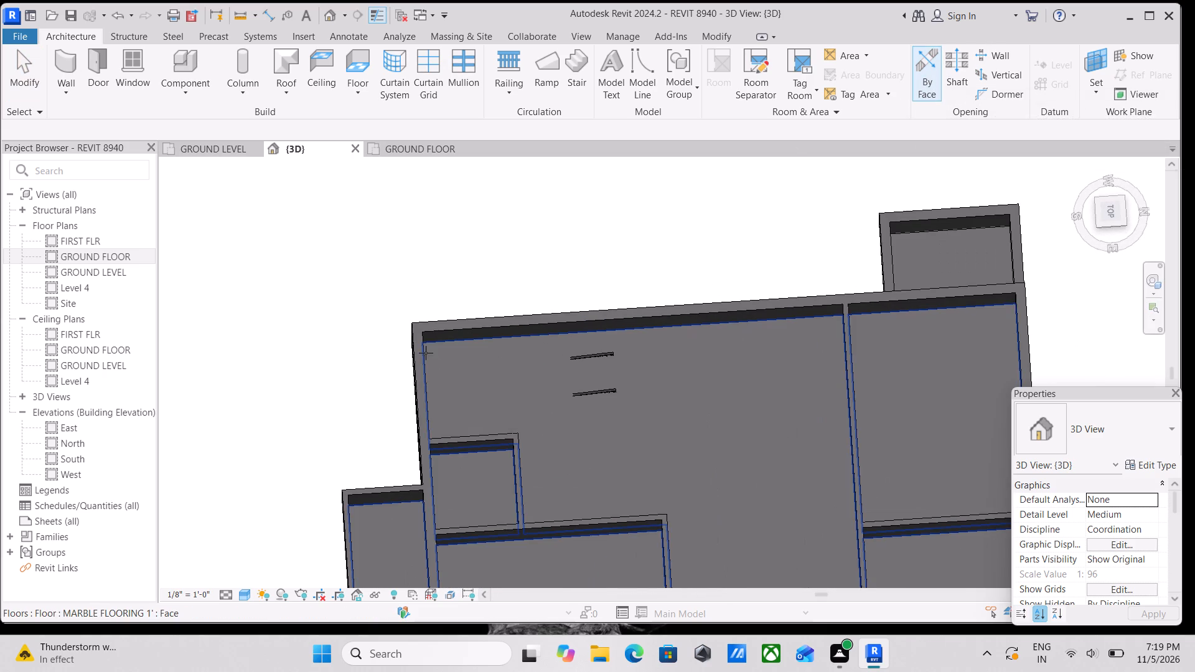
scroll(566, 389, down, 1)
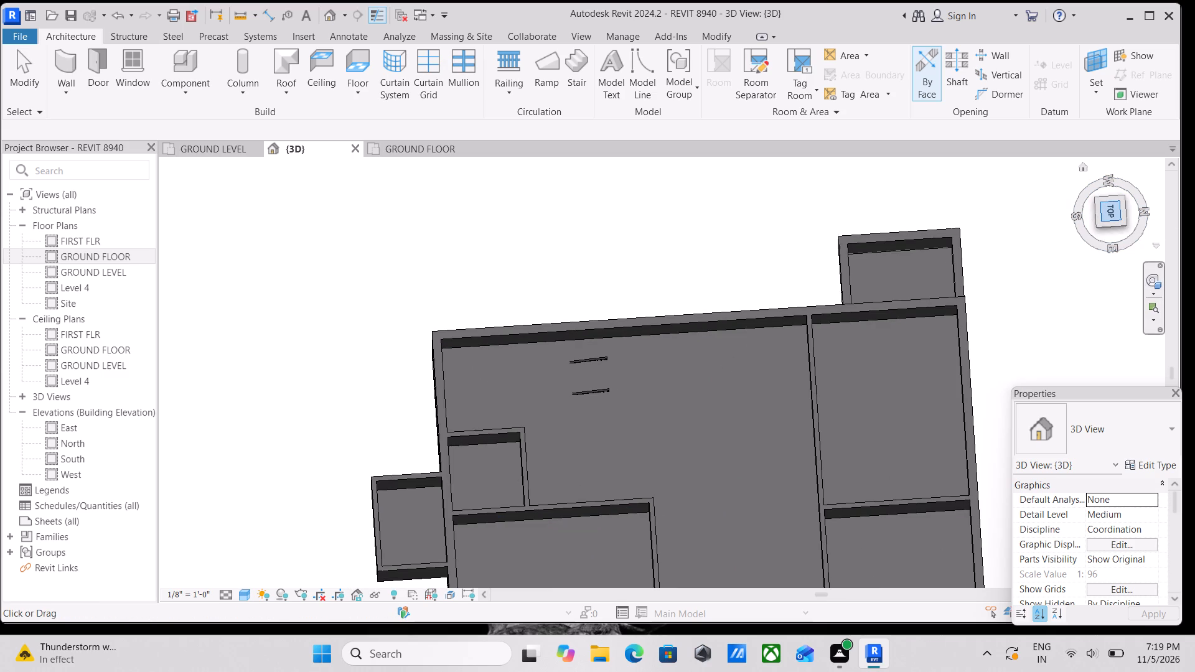
Start a shaft opening sketch in the 3D view's top orientation and set the visual style to Wireframe.
click(1116, 211)
scroll(718, 375, up, 2)
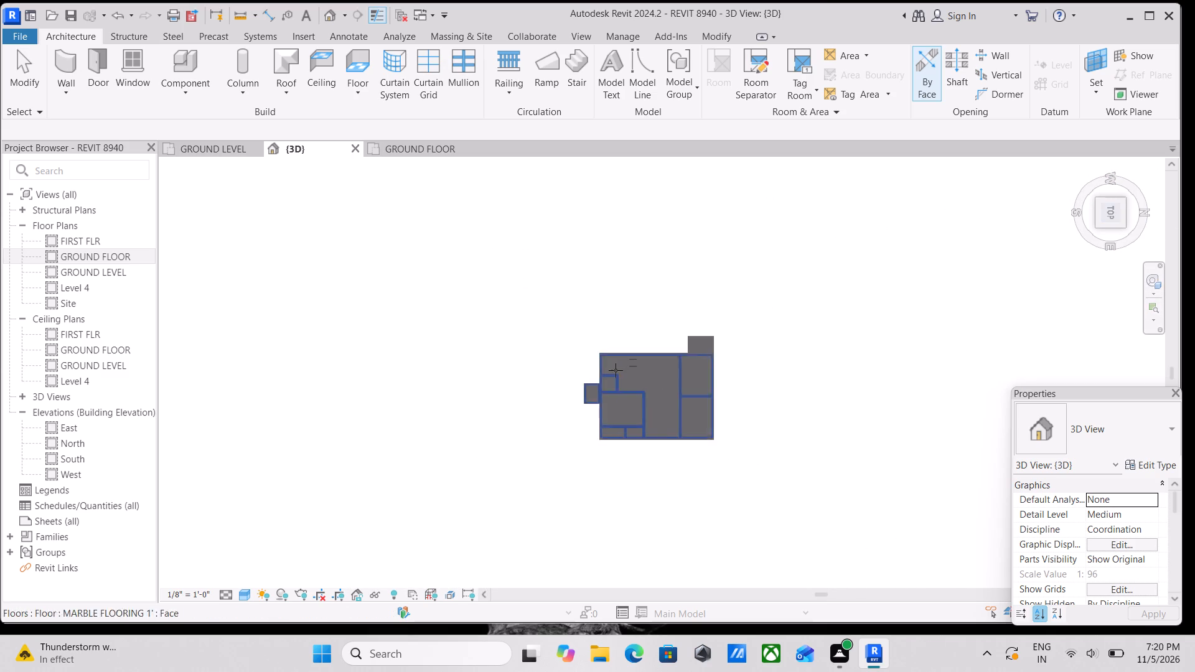
scroll(614, 368, up, 8)
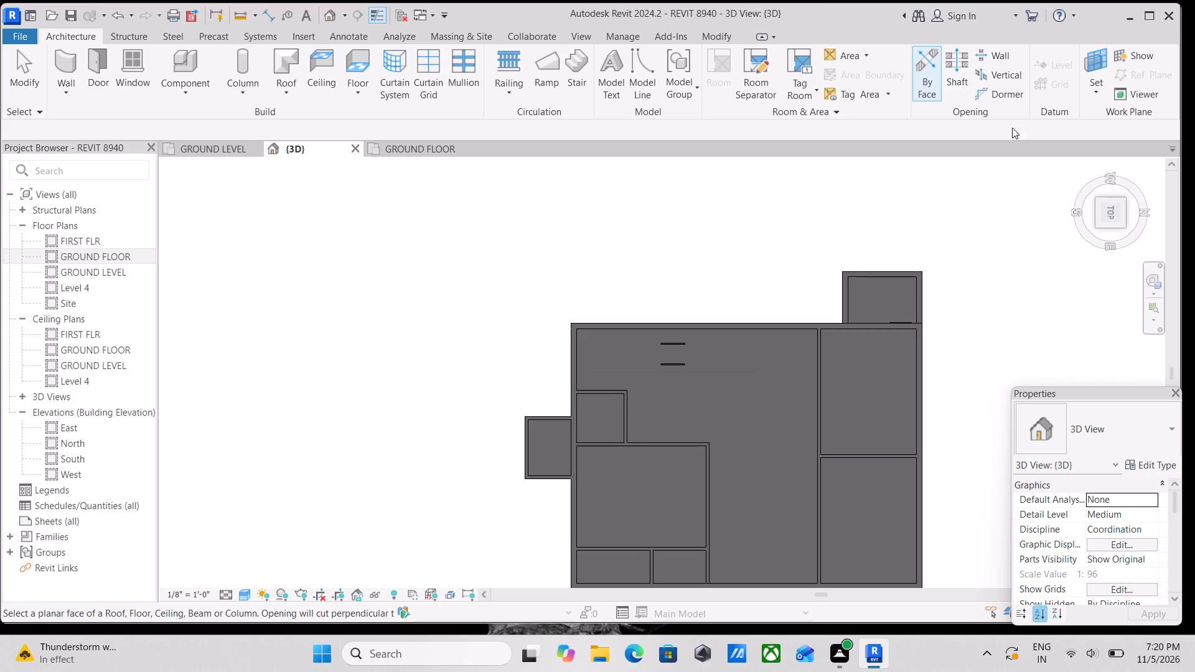
click(960, 73)
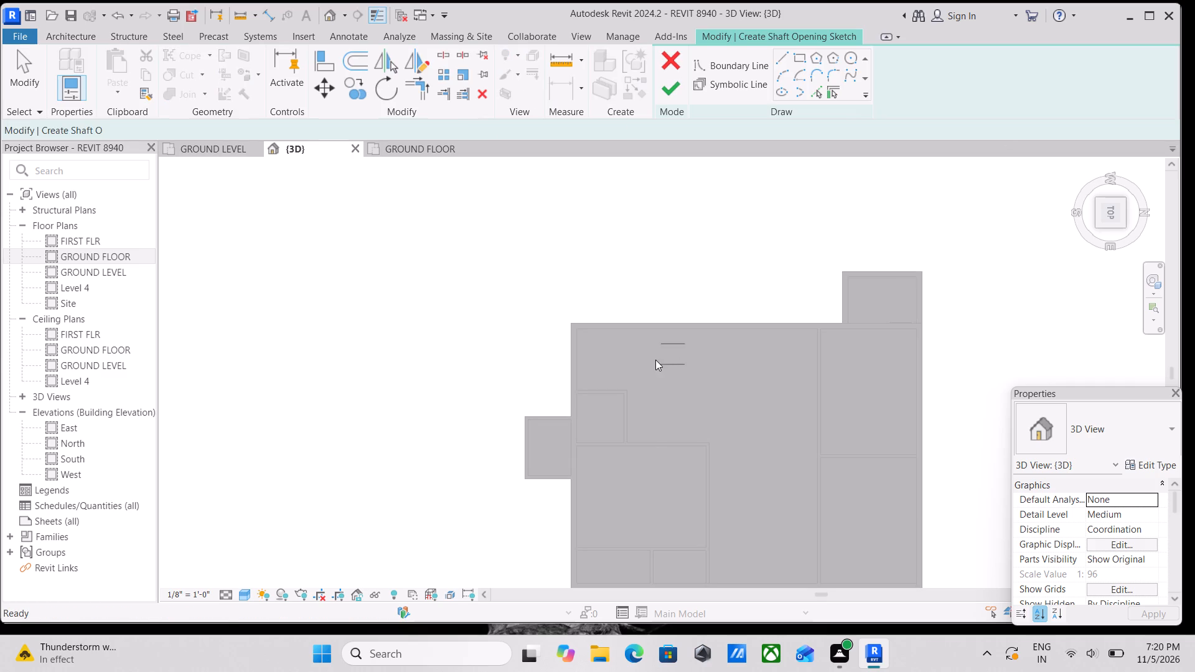
scroll(655, 360, up, 3)
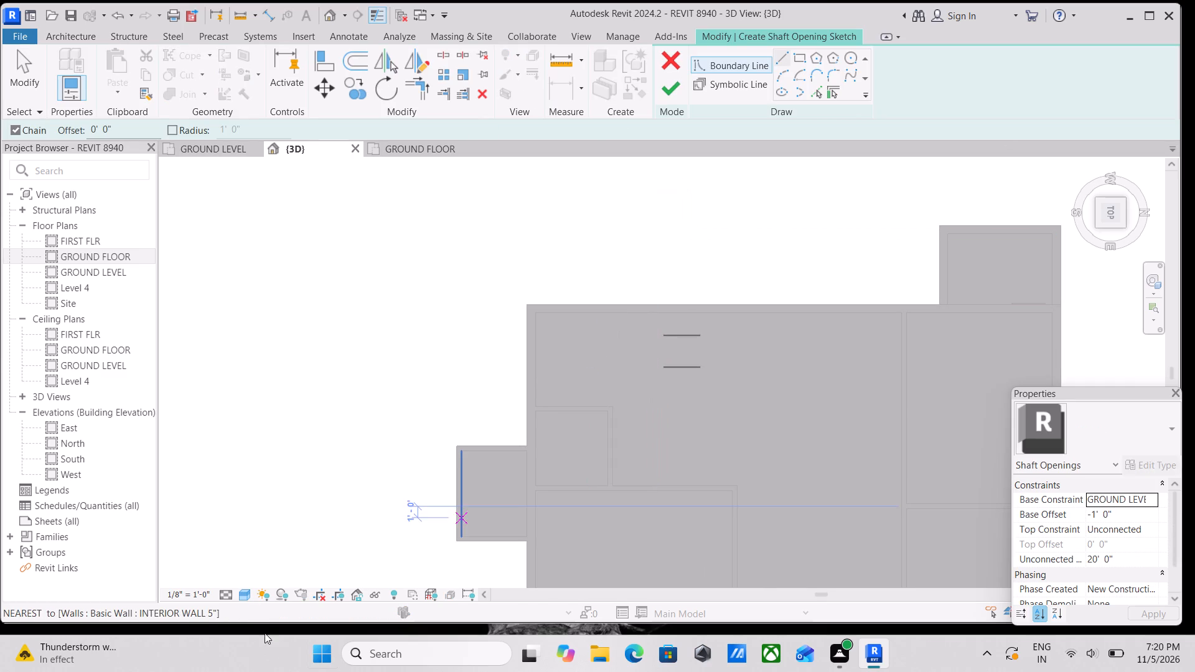
click(241, 595)
click(263, 498)
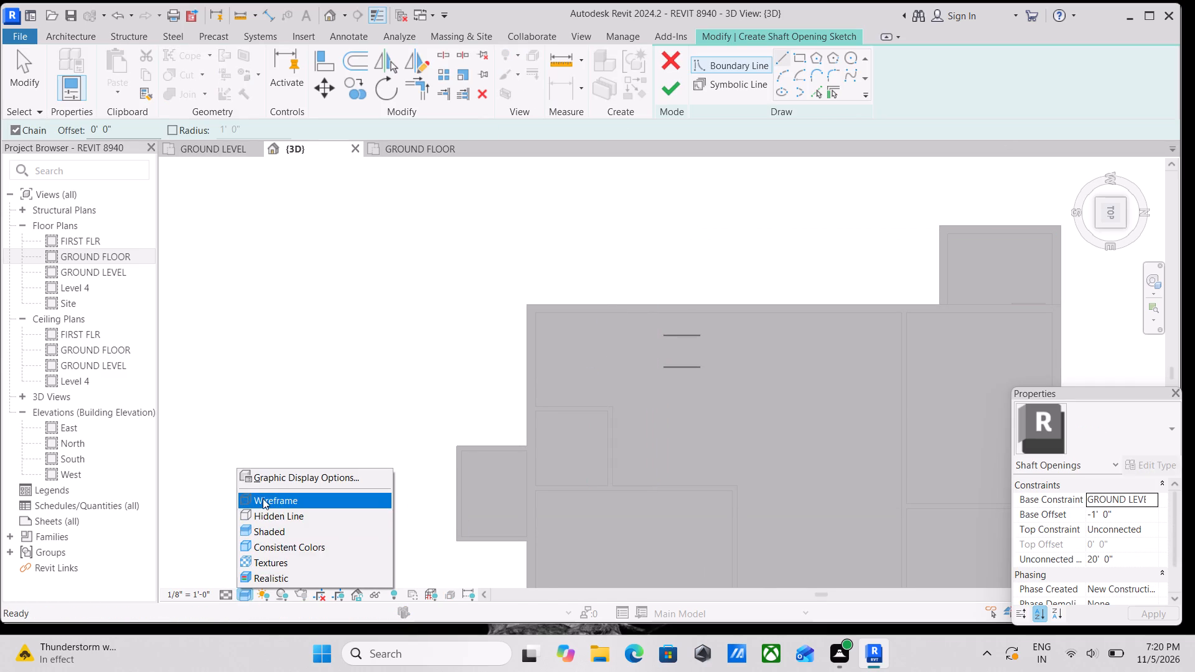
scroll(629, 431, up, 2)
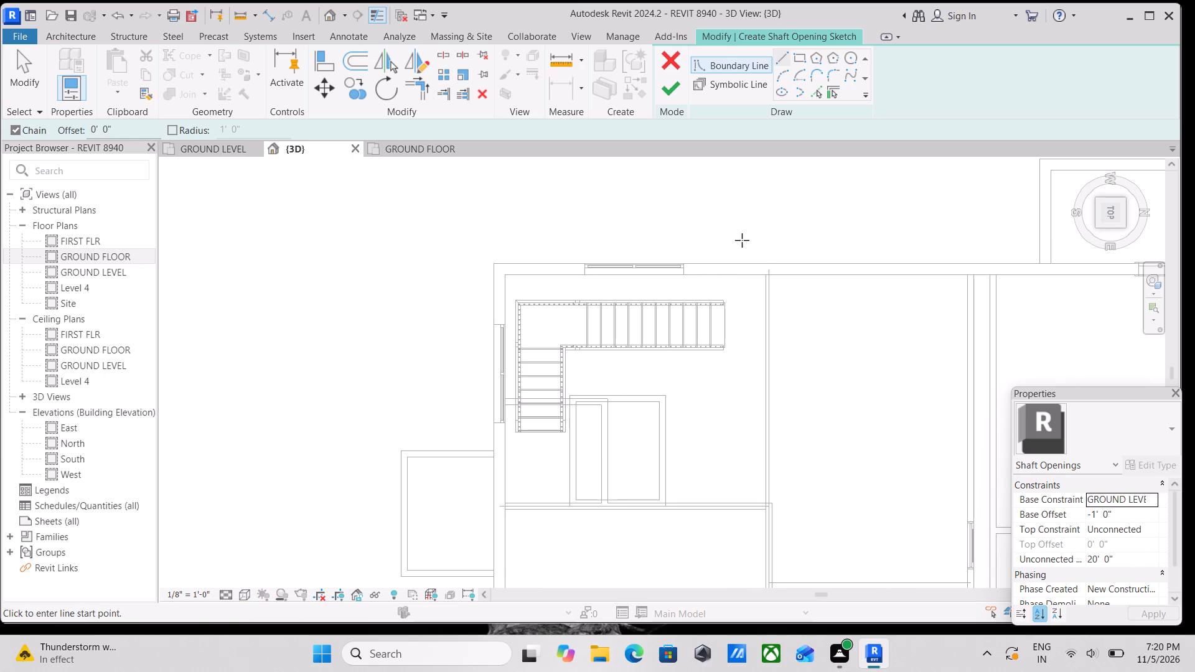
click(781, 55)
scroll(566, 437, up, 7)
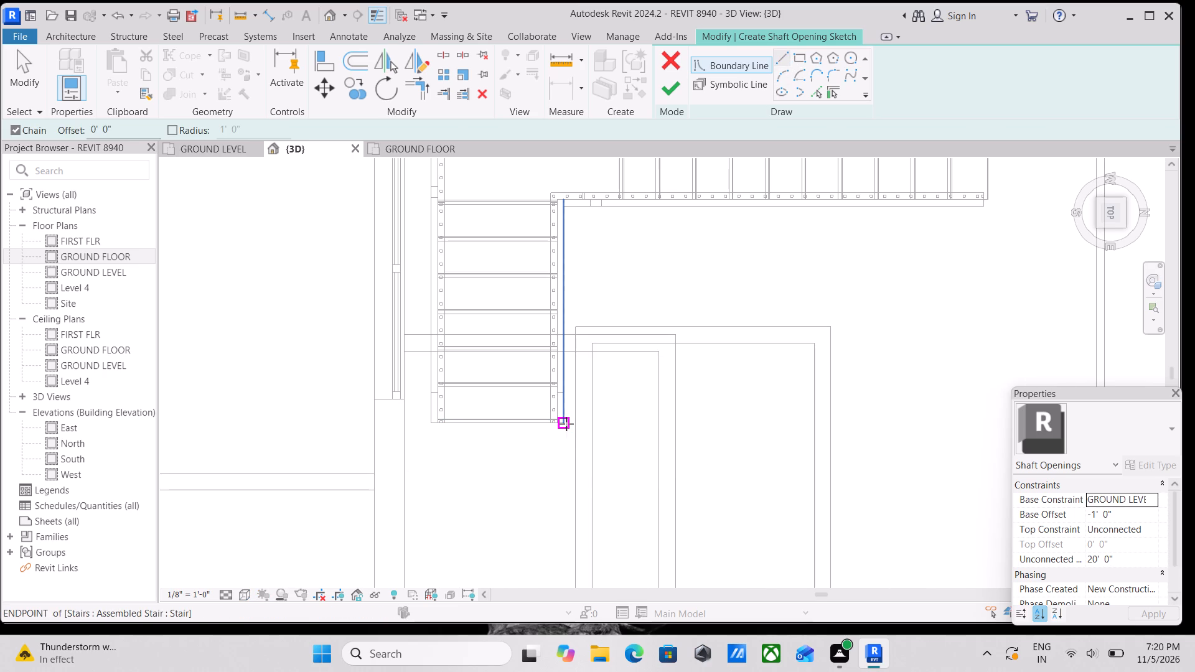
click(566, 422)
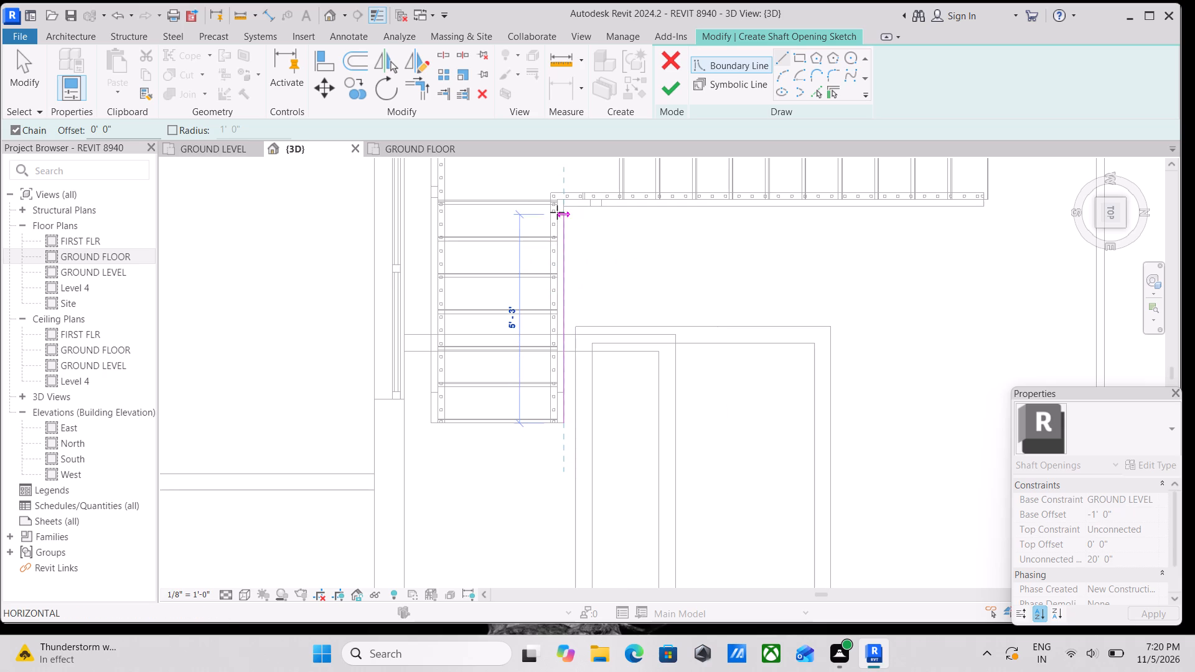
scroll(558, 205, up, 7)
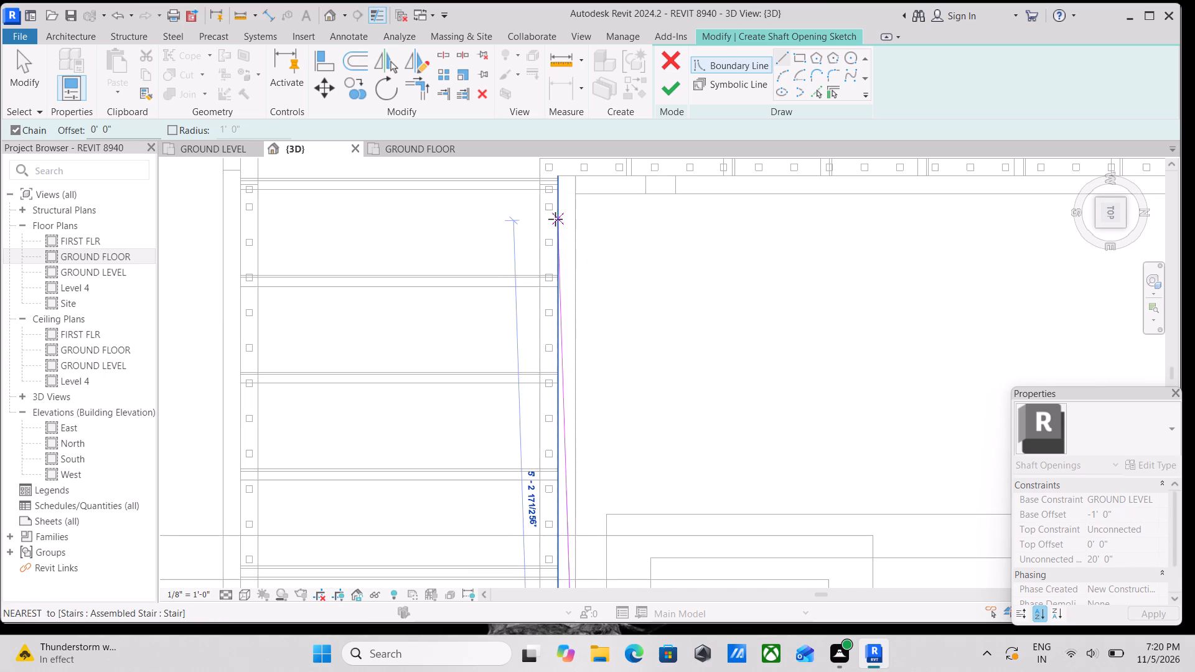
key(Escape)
Draw a straight shaft boundary line along the long run's inner edge, from its upper end to the stair's inner corner.
scroll(578, 208, down, 8)
middle_drag(583, 300, 586, 292)
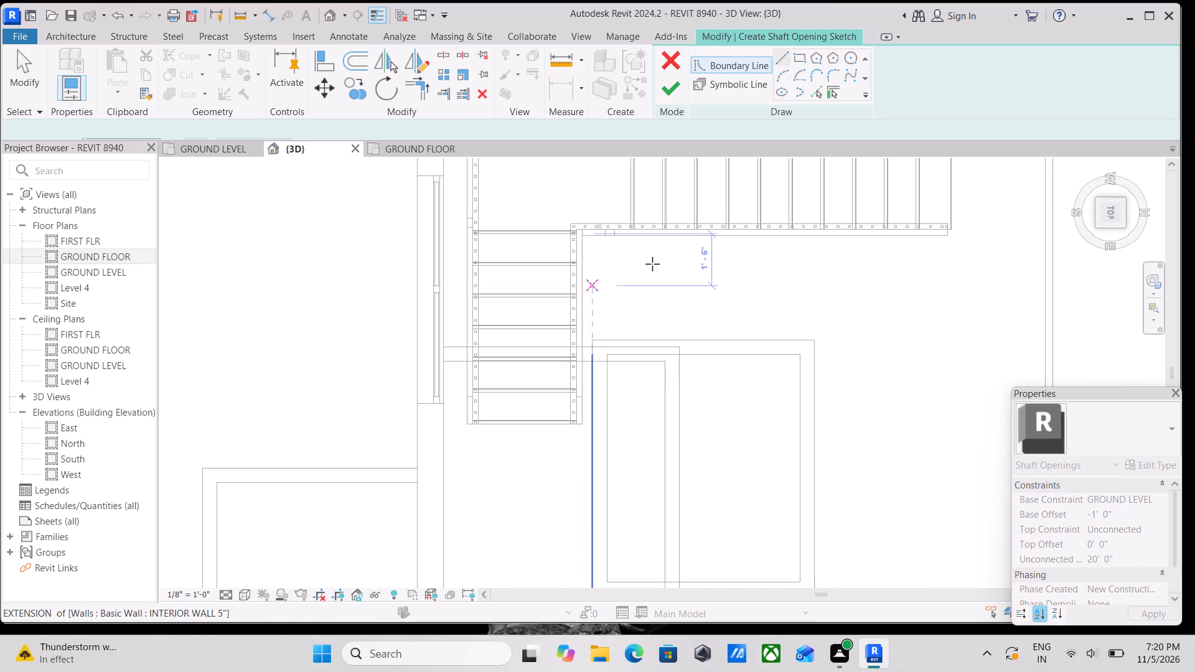
scroll(955, 225, up, 10)
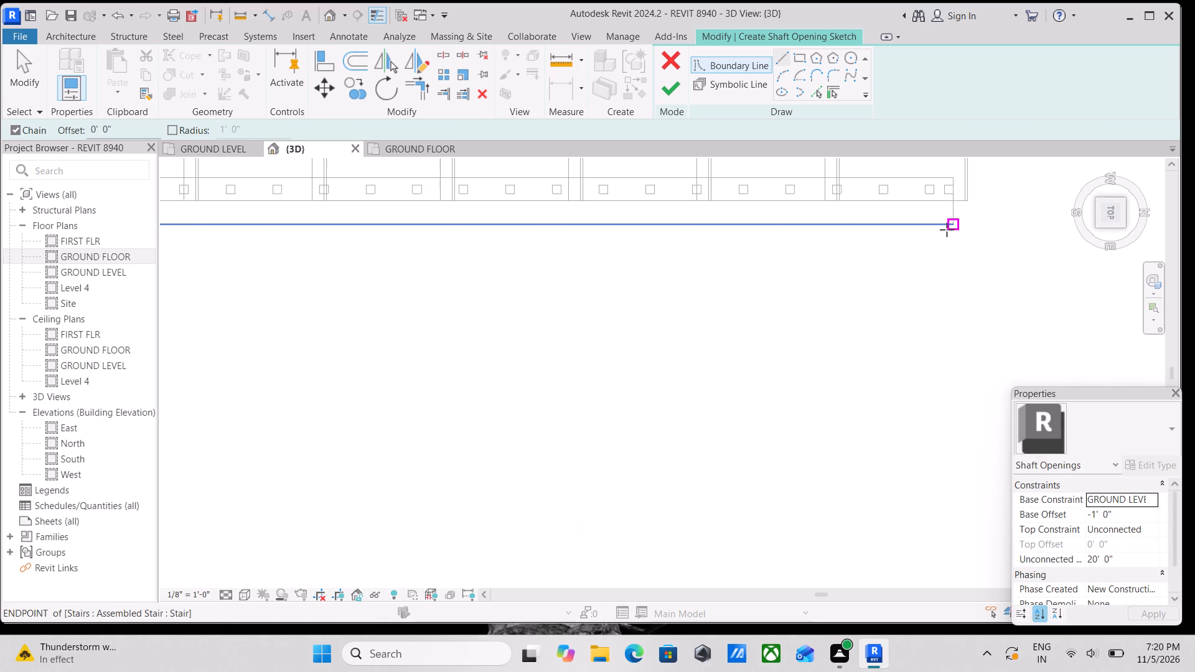
click(947, 227)
middle_drag(395, 264, 792, 231)
middle_drag(508, 241, 950, 276)
scroll(508, 241, down, 1)
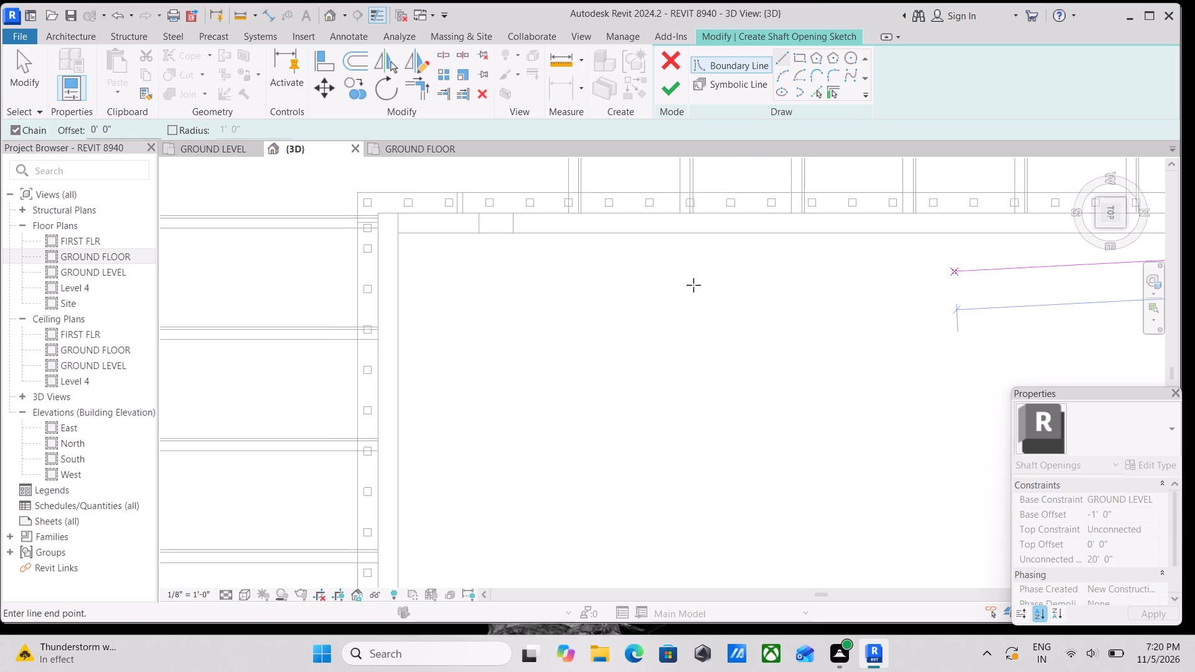
scroll(543, 264, down, 2)
middle_drag(543, 264, 703, 281)
scroll(616, 248, up, 2)
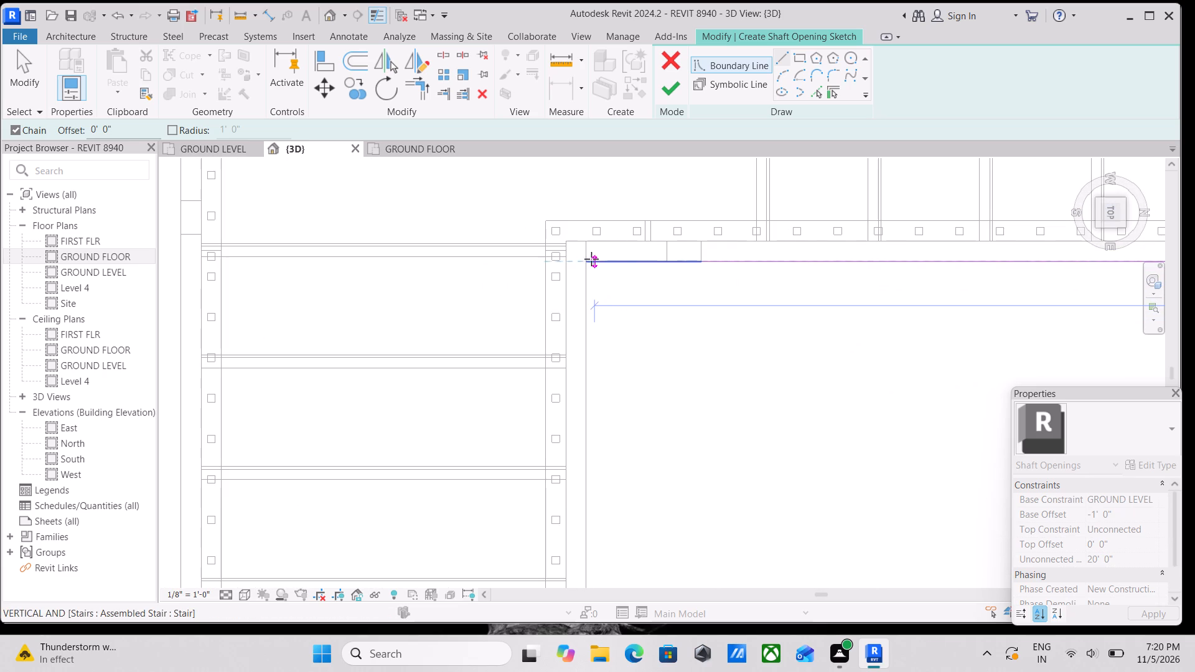
click(590, 259)
Continue the shaft boundary about 5'-5" along the short run's inner edge and 3'-4" across the foot of the stair.
scroll(573, 371, down, 1)
middle_drag(573, 371, 576, 203)
scroll(595, 364, down, 3)
middle_drag(595, 364, 595, 362)
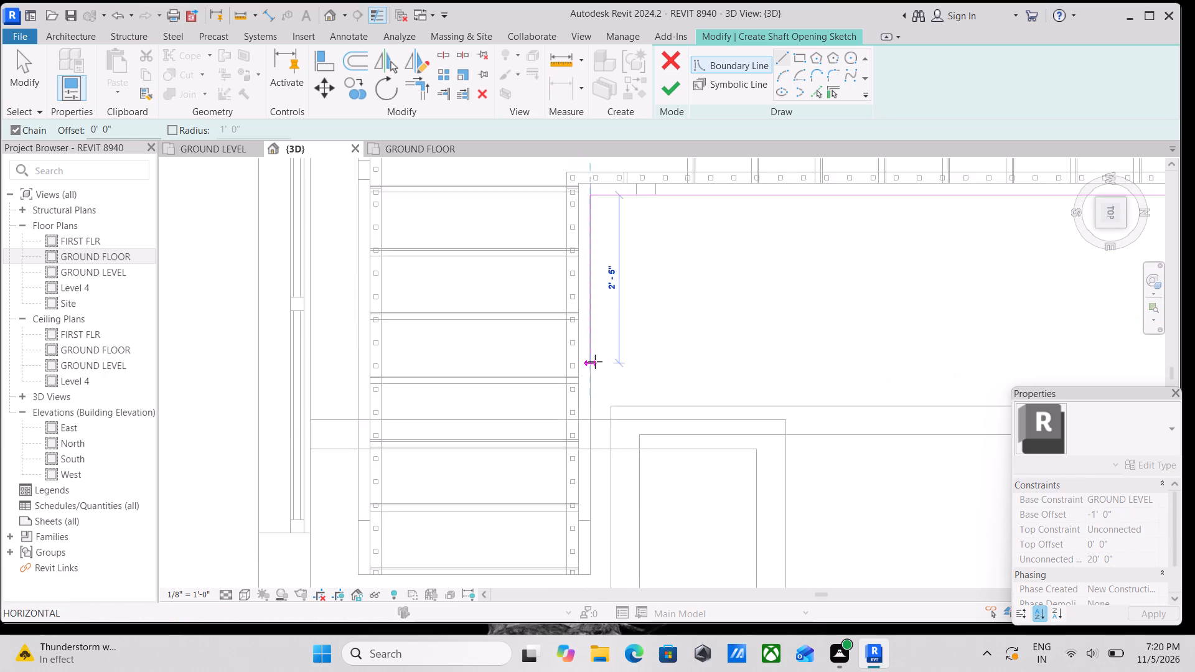
middle_drag(595, 362, 584, 202)
scroll(586, 416, up, 2)
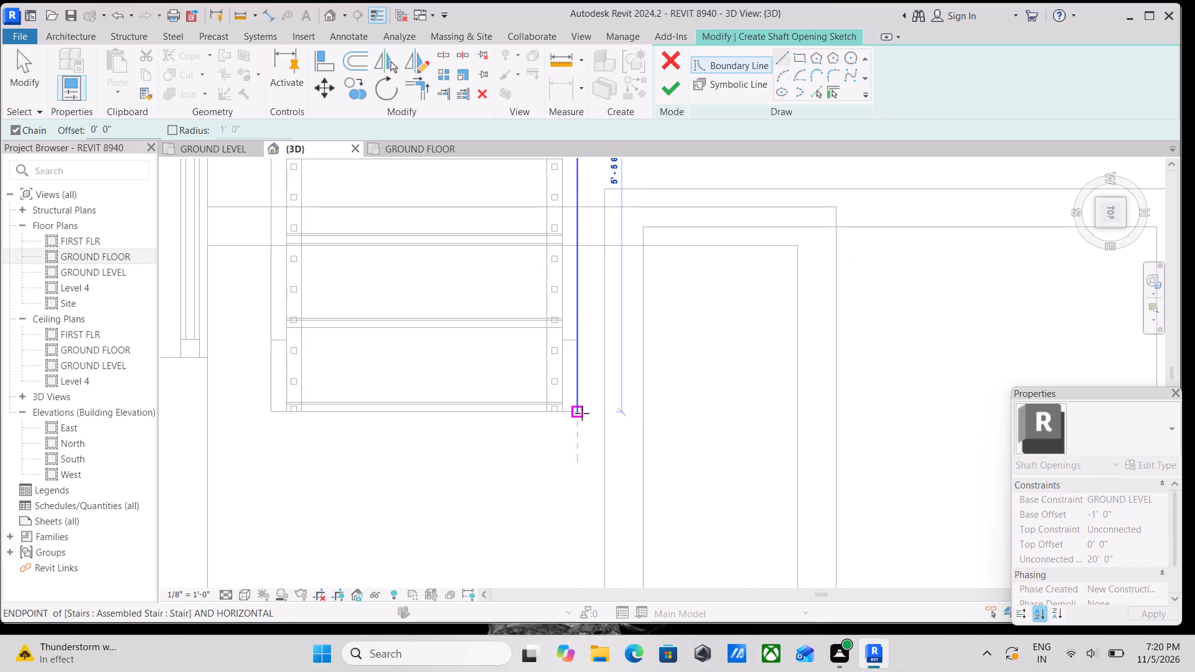
click(582, 413)
middle_drag(388, 413, 523, 411)
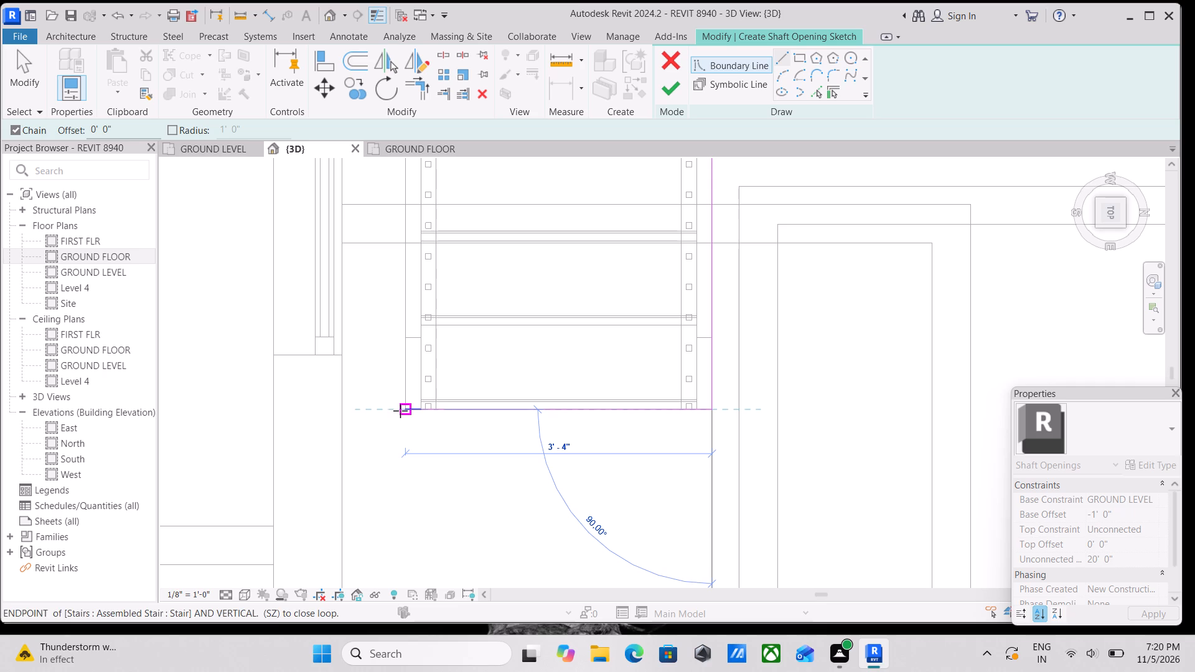
click(400, 410)
Continue the shaft boundary along the stair's outer edges, around the landing corner to the upper end of the long run.
scroll(400, 296, down, 1)
middle_drag(400, 296, 444, 494)
middle_drag(421, 282, 467, 480)
middle_drag(479, 325, 504, 472)
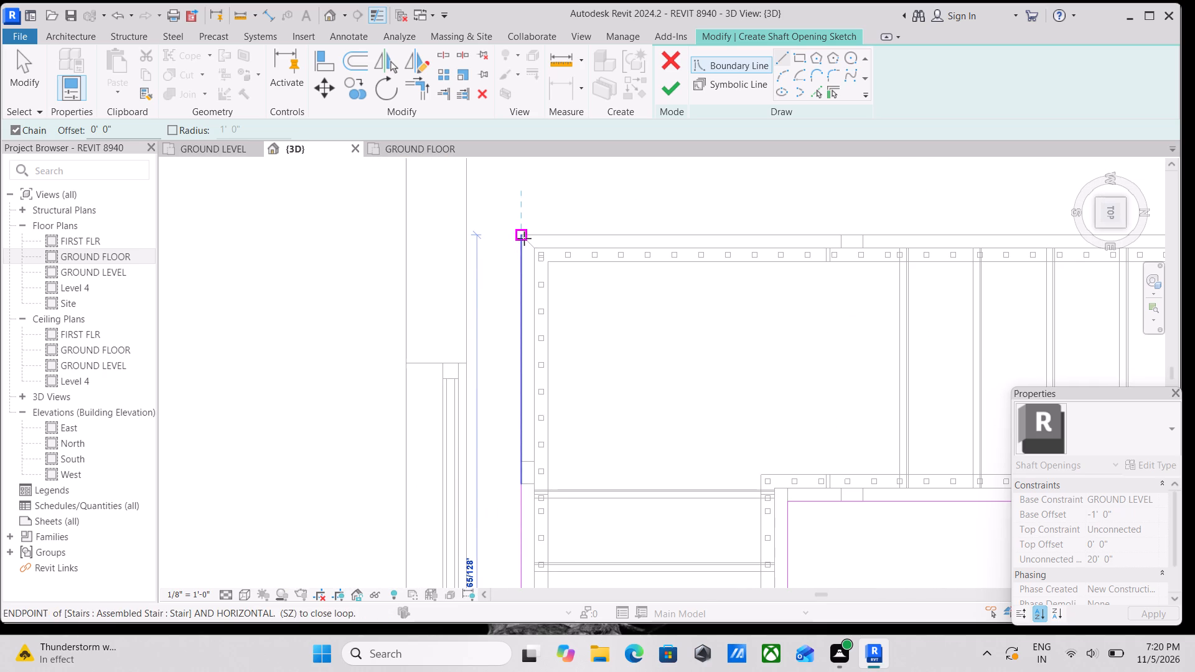
click(524, 238)
middle_drag(692, 232, 311, 261)
middle_drag(632, 231, 258, 263)
scroll(623, 245, down, 3)
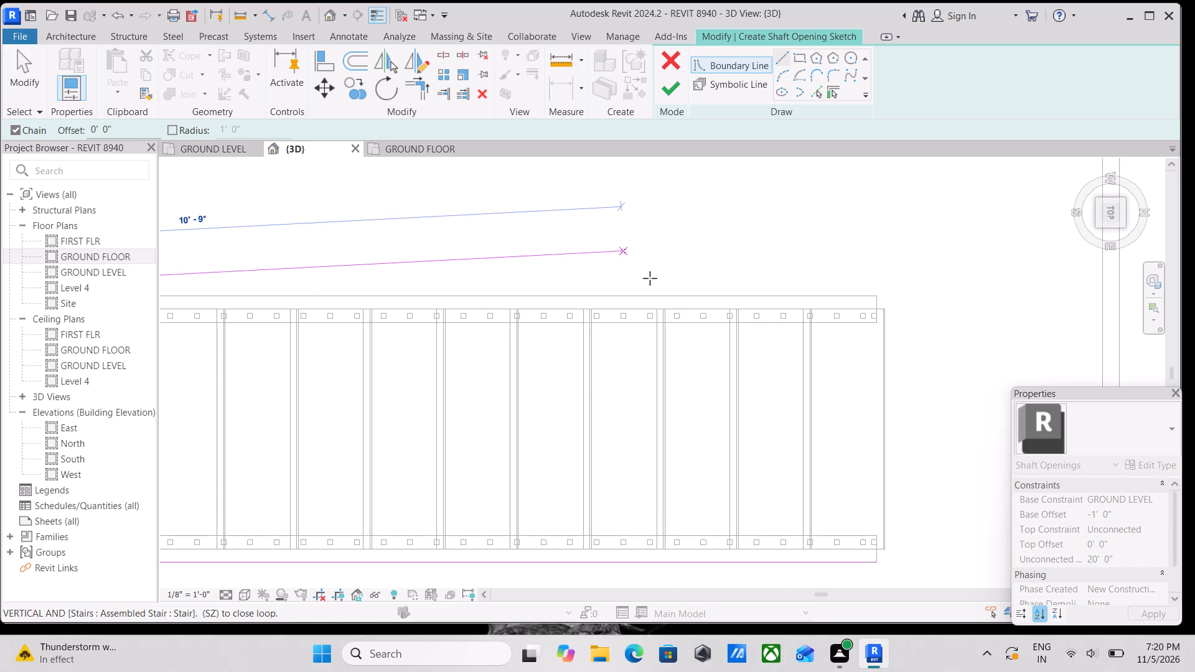
scroll(781, 284, up, 5)
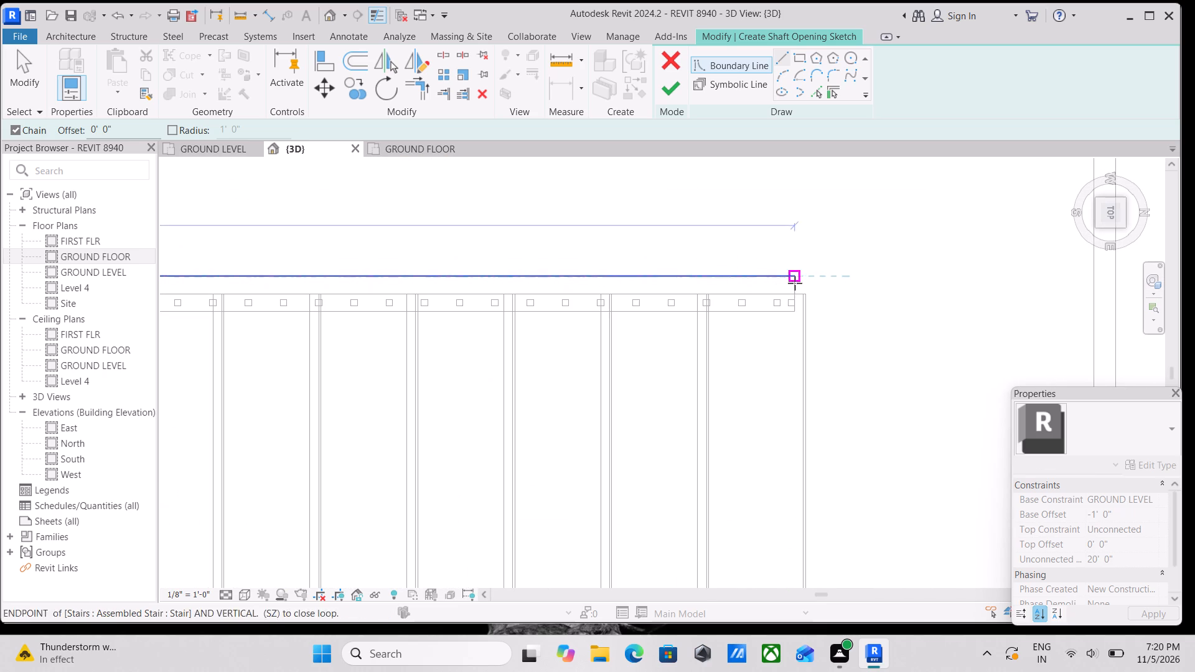
click(797, 278)
Close the shaft boundary across the long run's upper end, following the last riser with about 1 1/4" jogs at both corners.
scroll(797, 299, up, 2)
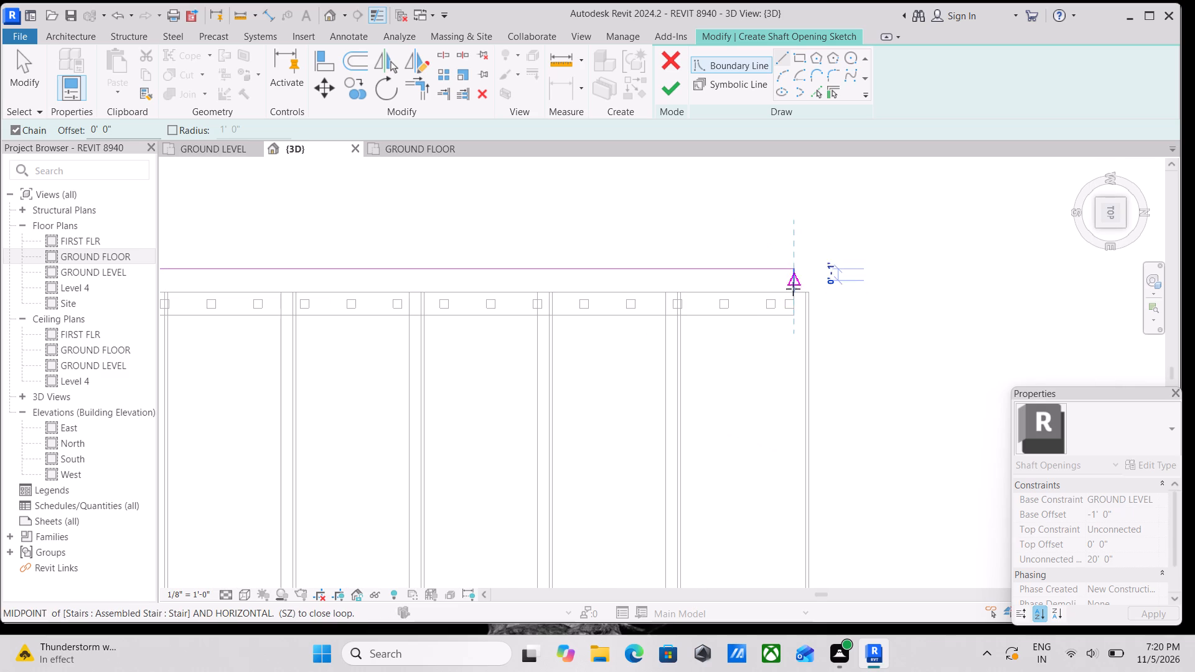
click(794, 289)
scroll(801, 289, up, 2)
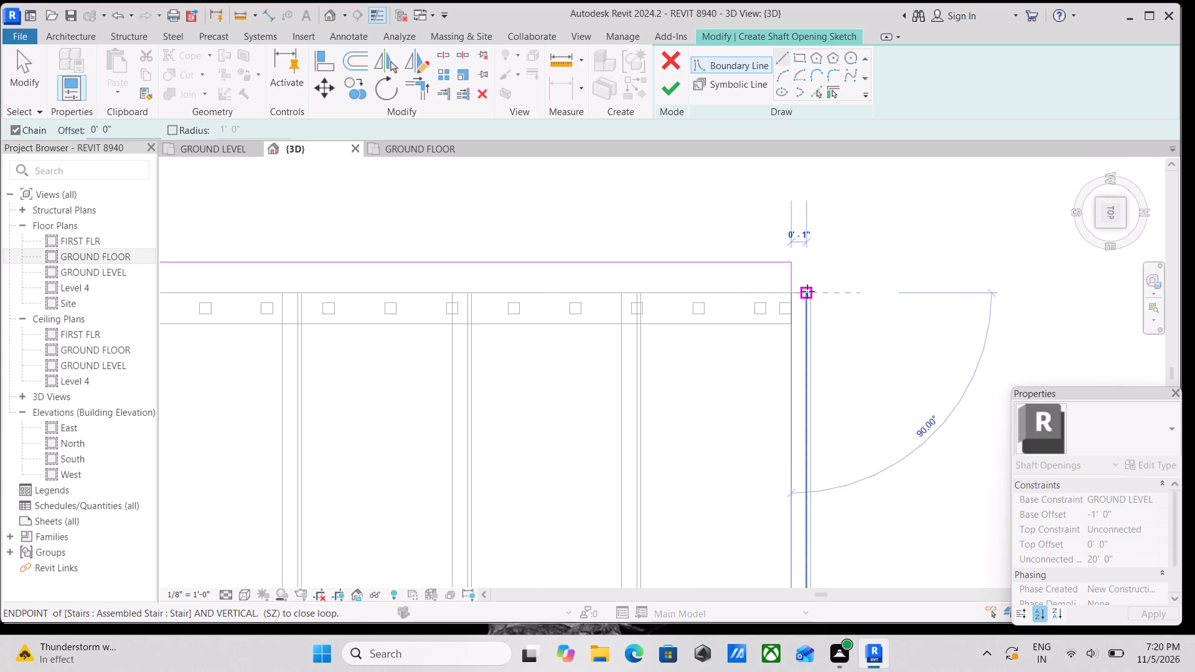
click(813, 292)
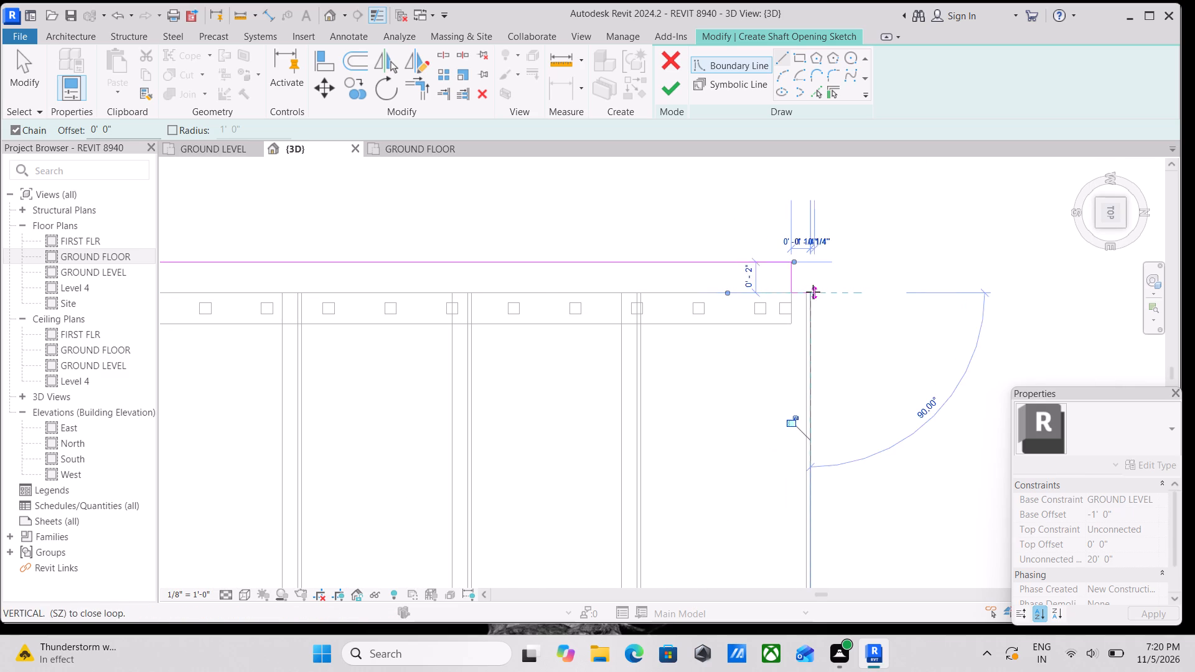
scroll(817, 316, down, 3)
middle_drag(814, 310, 787, 203)
scroll(791, 349, down, 2)
middle_drag(791, 349, 774, 271)
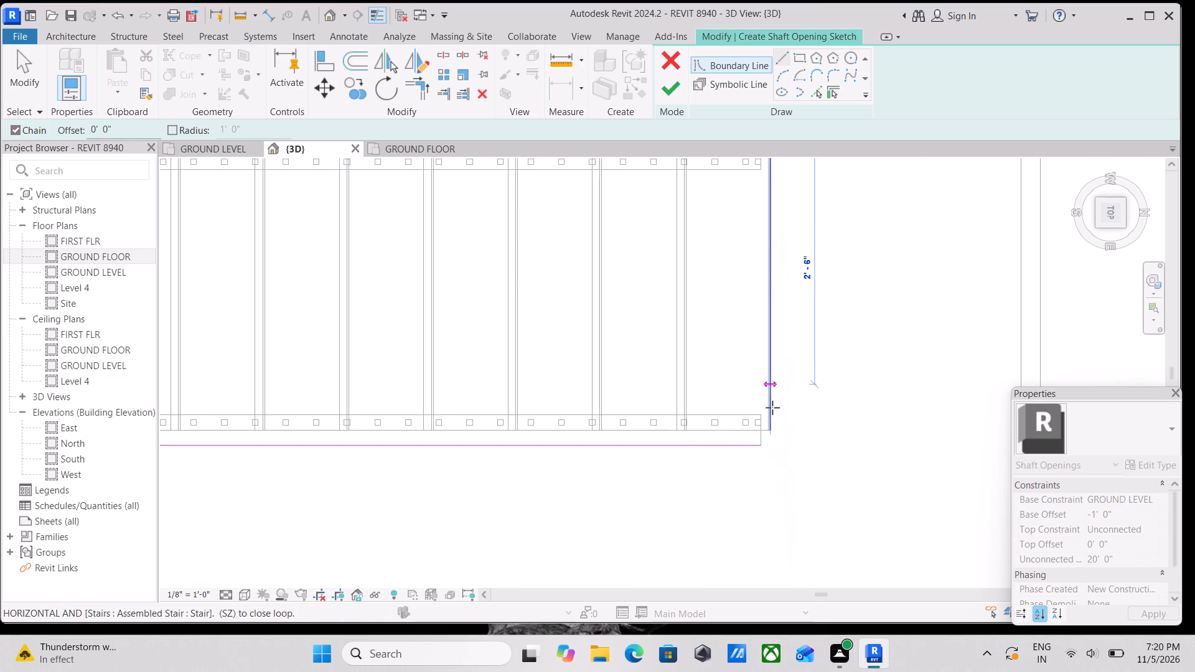
scroll(772, 426, up, 6)
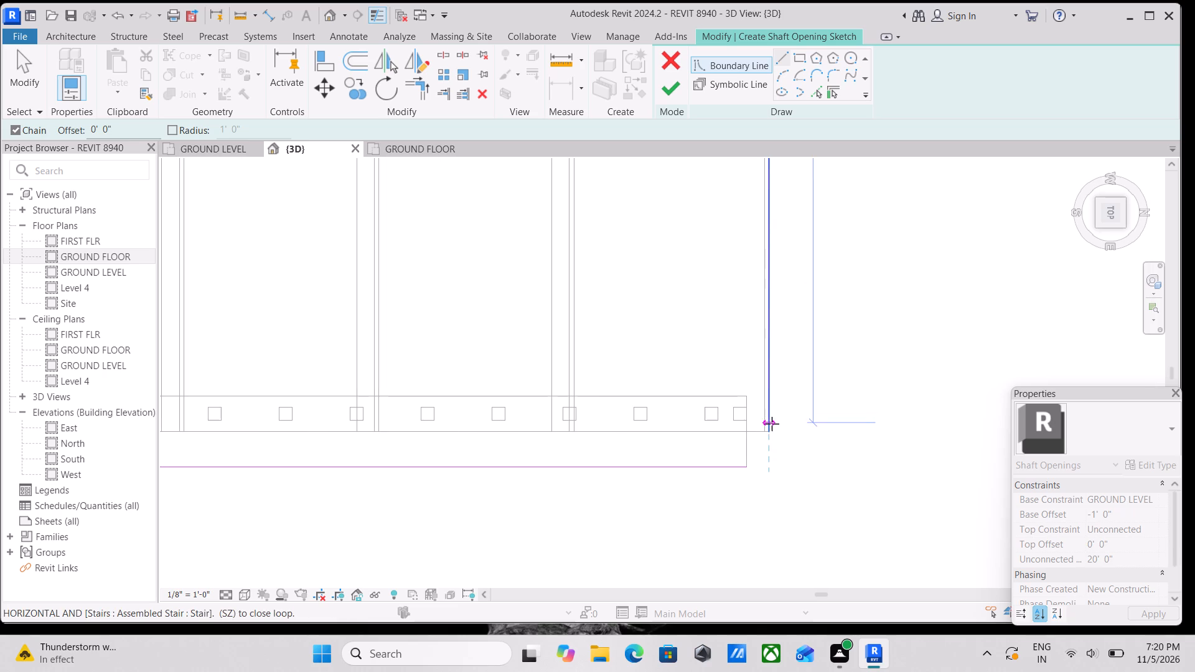
click(769, 431)
click(747, 431)
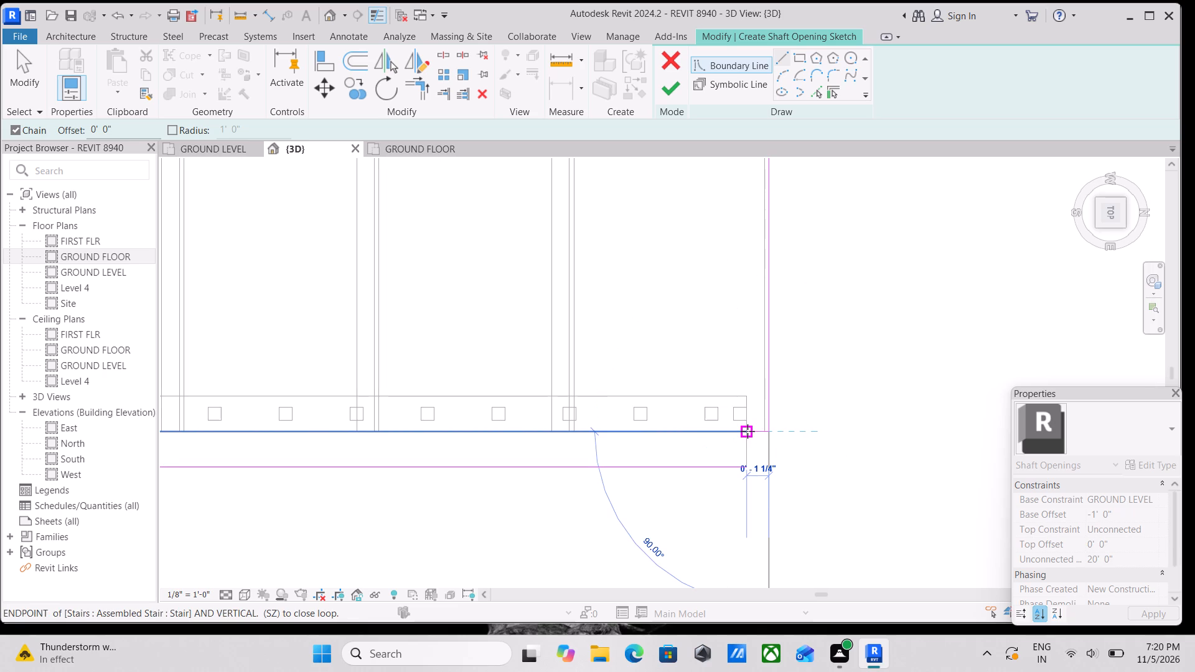
click(746, 467)
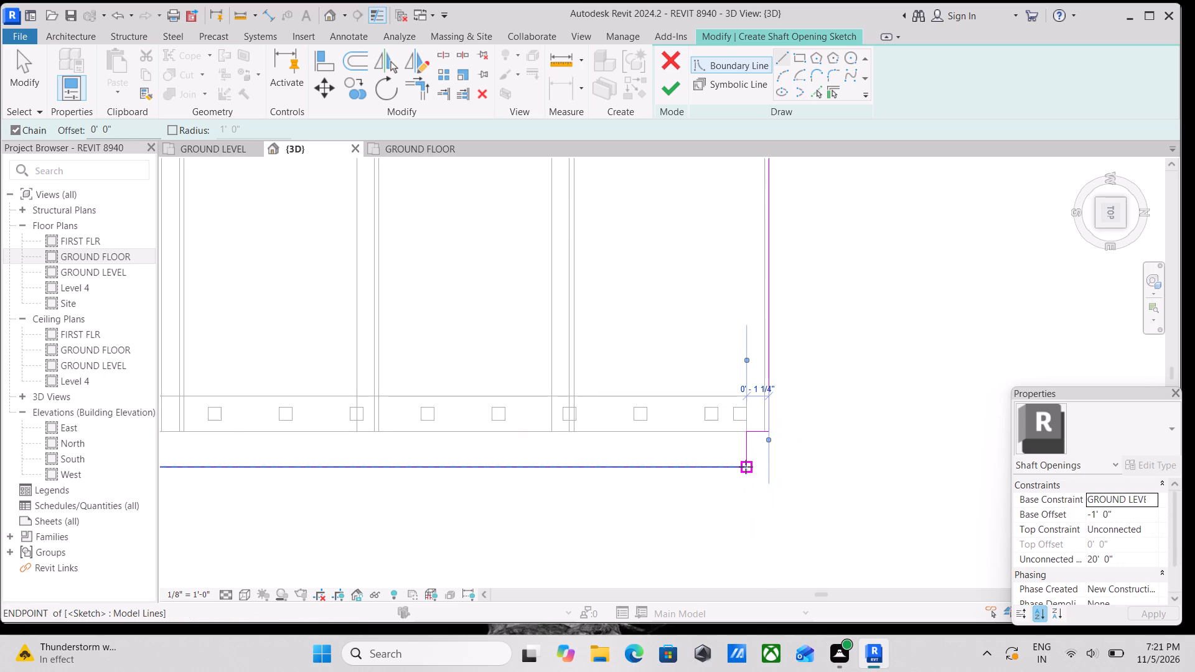
key(Escape)
Check the boundary down to the foot of the short run and finish the shaft opening sketch.
scroll(785, 412, down, 4)
scroll(677, 411, down, 3)
scroll(576, 381, down, 5)
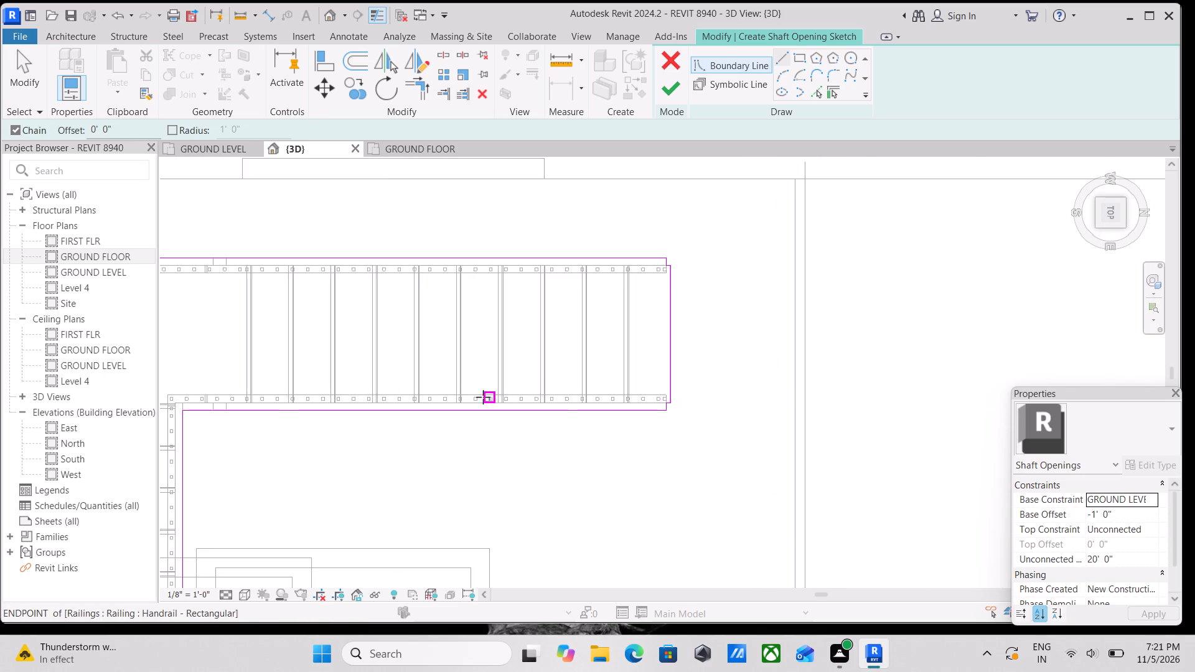
middle_drag(483, 396, 849, 402)
middle_drag(717, 441, 728, 229)
scroll(703, 378, down, 3)
middle_drag(703, 373, 703, 304)
scroll(619, 381, up, 3)
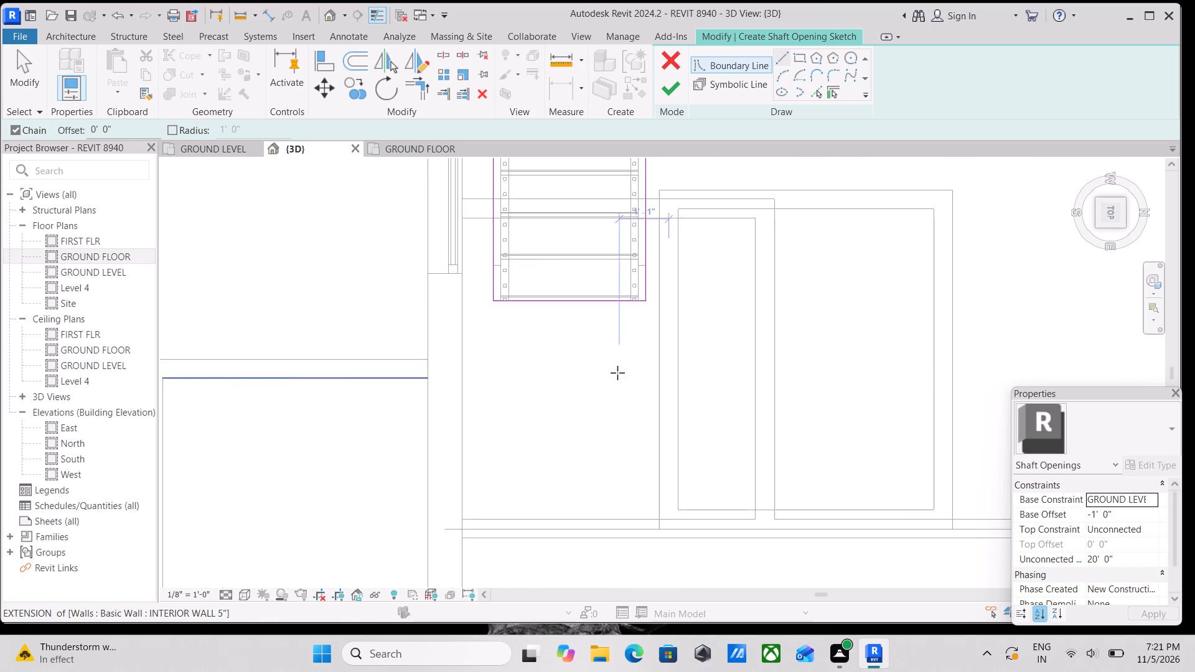
scroll(617, 373, up, 8)
scroll(657, 324, down, 2)
middle_drag(657, 324, 645, 404)
scroll(597, 310, down, 1)
middle_drag(597, 310, 587, 394)
click(672, 89)
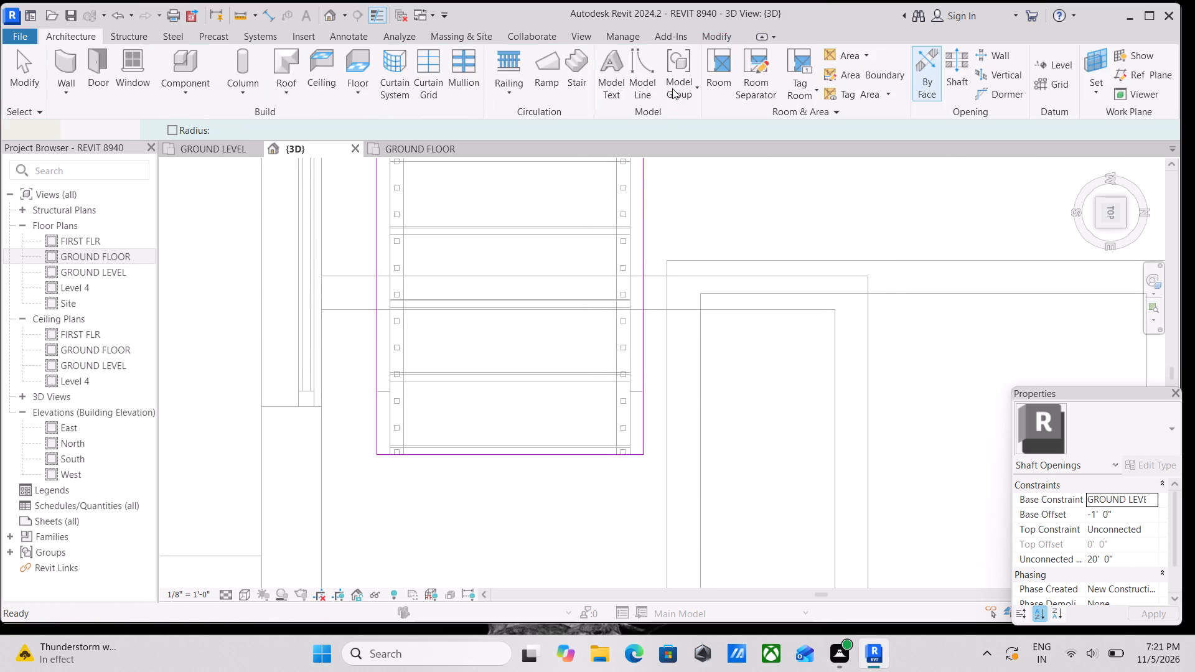
Examine the new shaft opening against the stair in the 3D view and the GROUND FLOOR plan.
scroll(627, 281, down, 11)
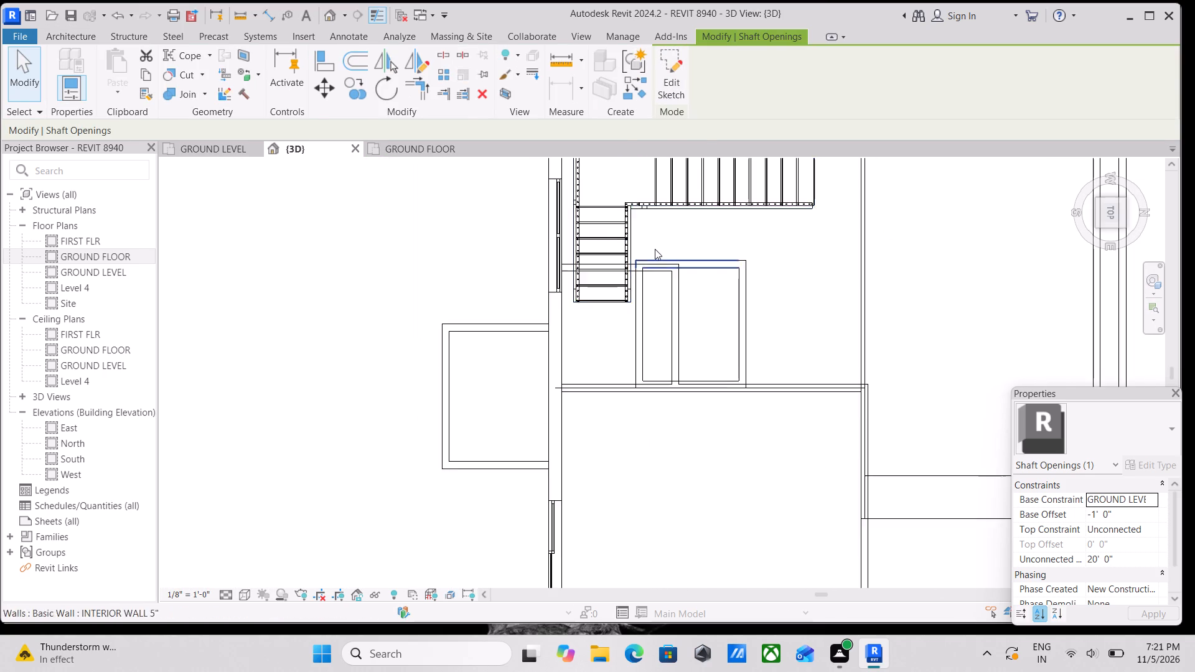
scroll(655, 249, down, 2)
middle_drag(655, 249, 651, 282)
click(433, 146)
scroll(607, 321, down, 1)
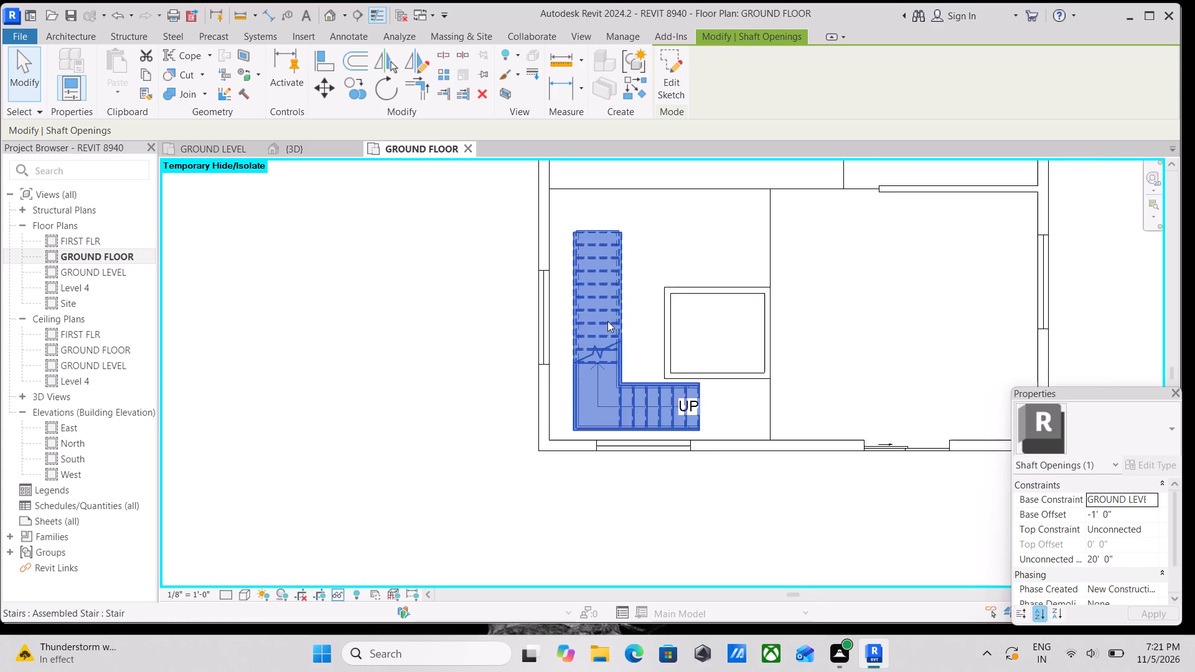
scroll(607, 321, down, 4)
Return to the 3D view, tilt it to the front, and set the visual style to Shaded.
click(294, 139)
click(294, 144)
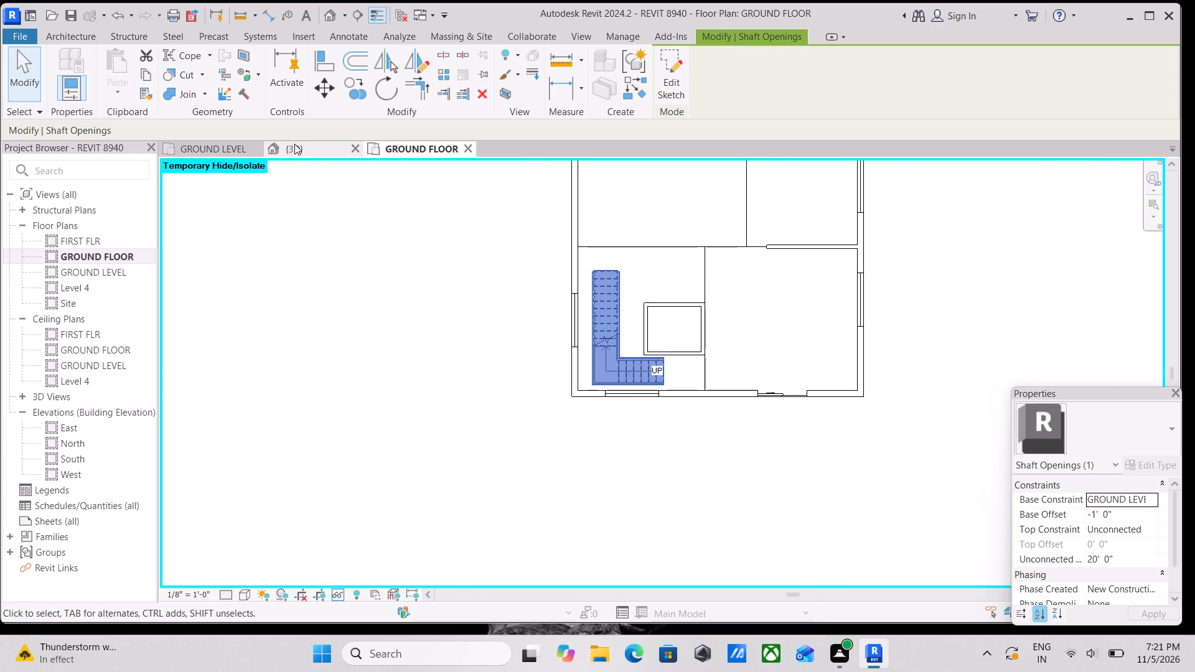
shift+middle_drag(551, 310, 701, 156)
middle_drag(703, 318, 773, 162)
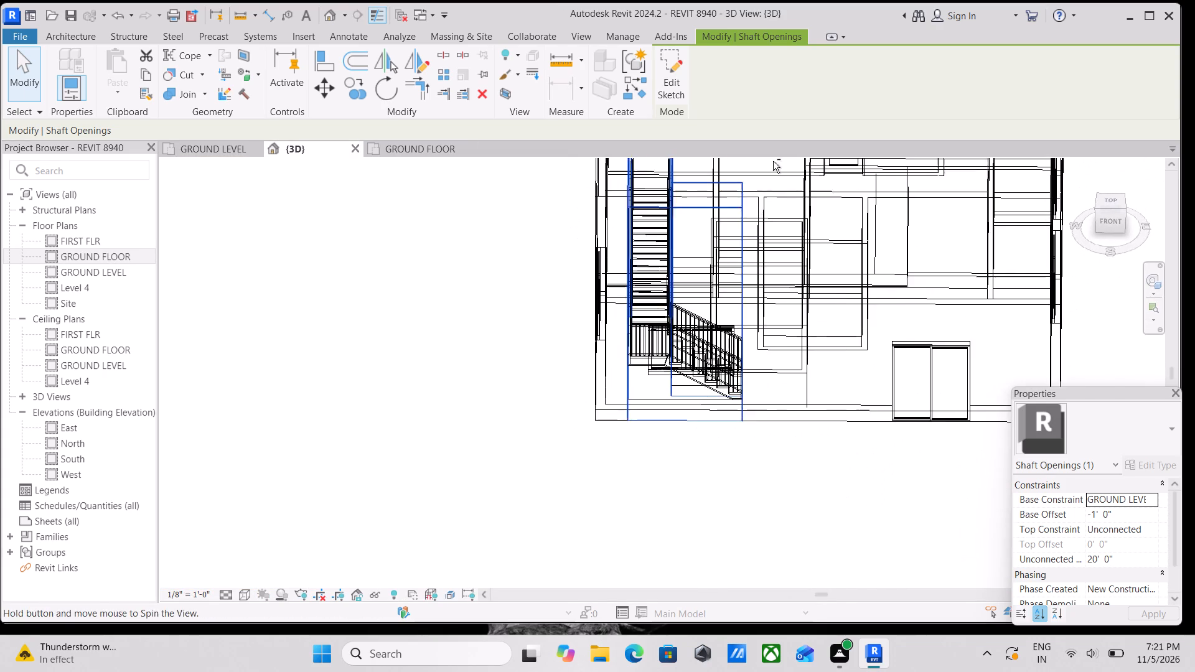
middle_drag(756, 319, 768, 355)
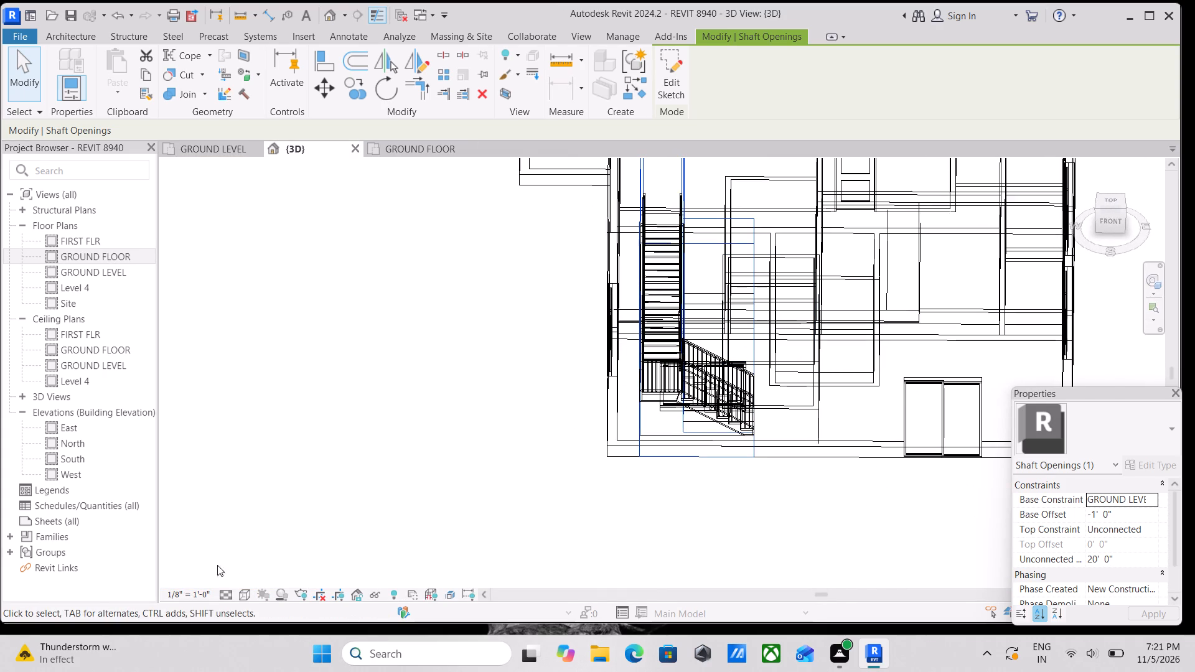
click(244, 595)
click(269, 530)
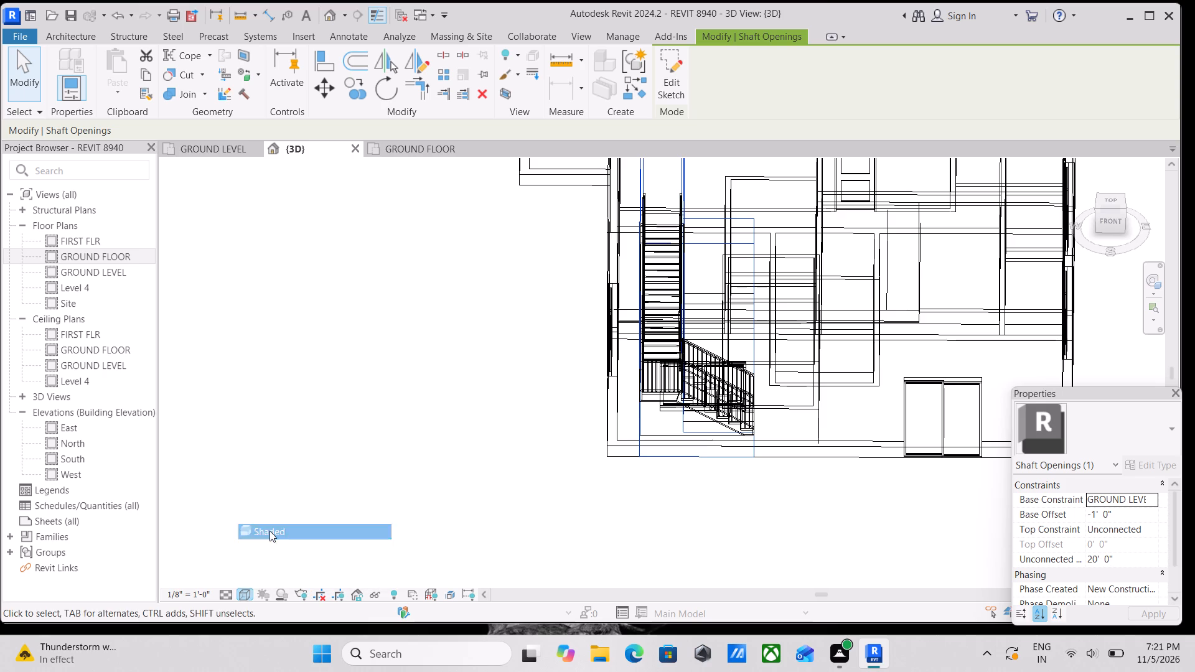
Examine how far the shaft opening extends through the house, from outside and from below the ground slab.
scroll(778, 431, down, 2)
scroll(884, 428, down, 2)
shift+middle_drag(884, 427, 753, 371)
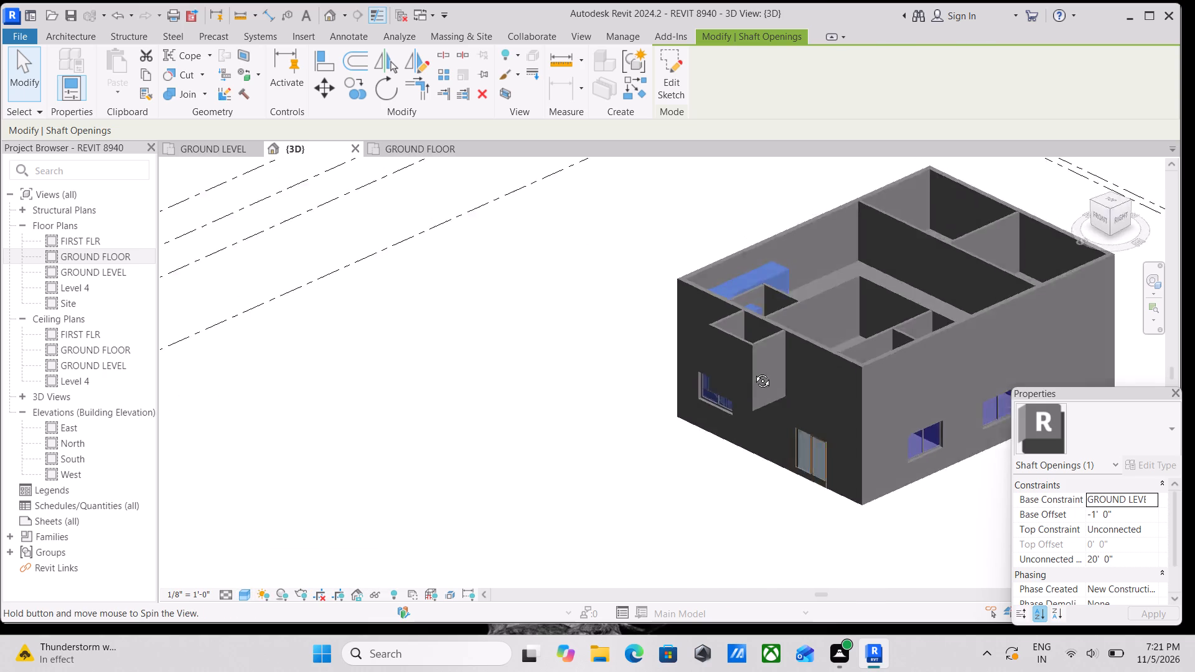
shift+middle_drag(753, 371, 882, 343)
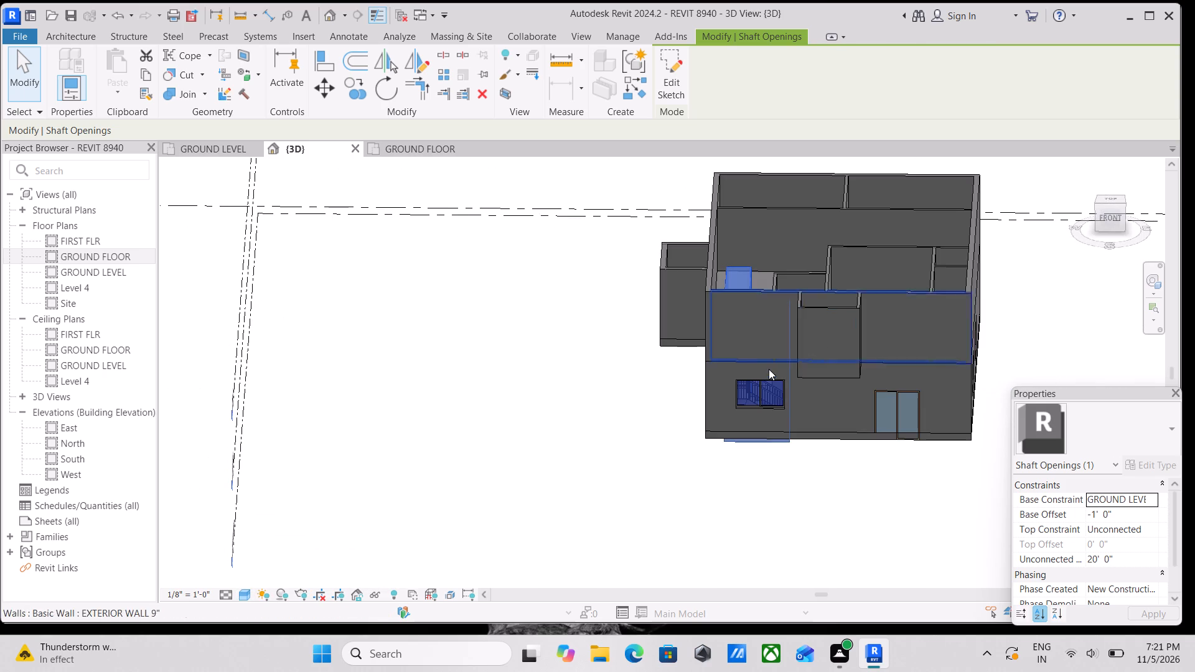
scroll(761, 374, down, 2)
shift+middle_drag(756, 375, 978, 304)
middle_drag(714, 340, 766, 388)
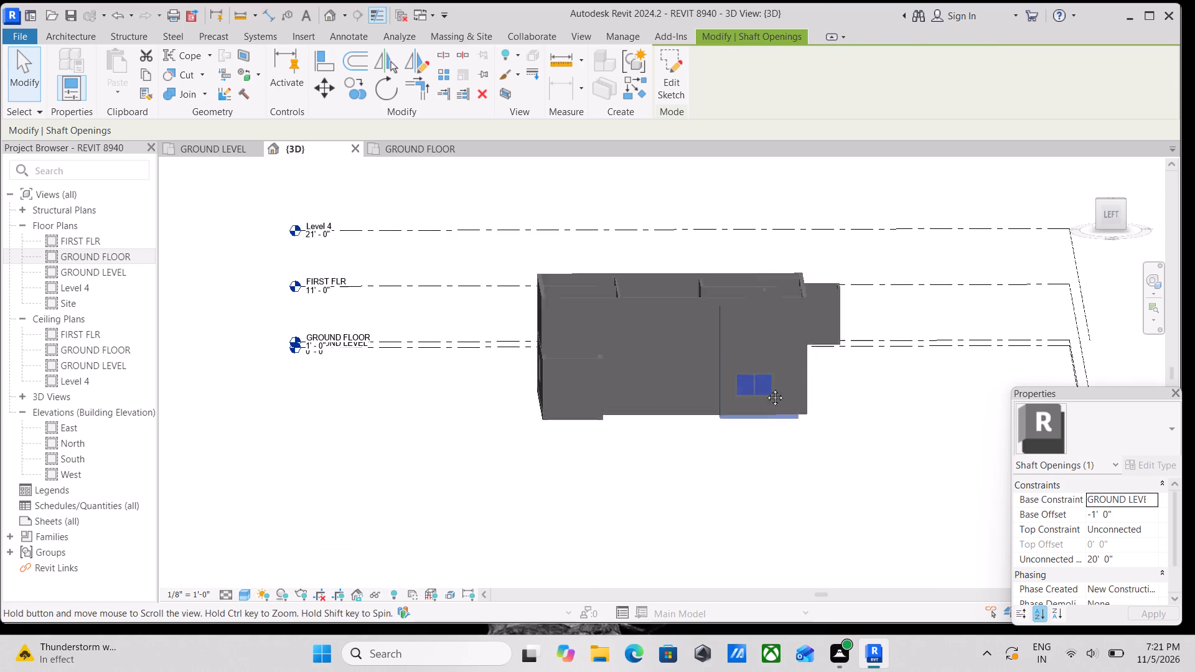
middle_drag(766, 388, 843, 417)
shift+middle_drag(779, 405, 802, 462)
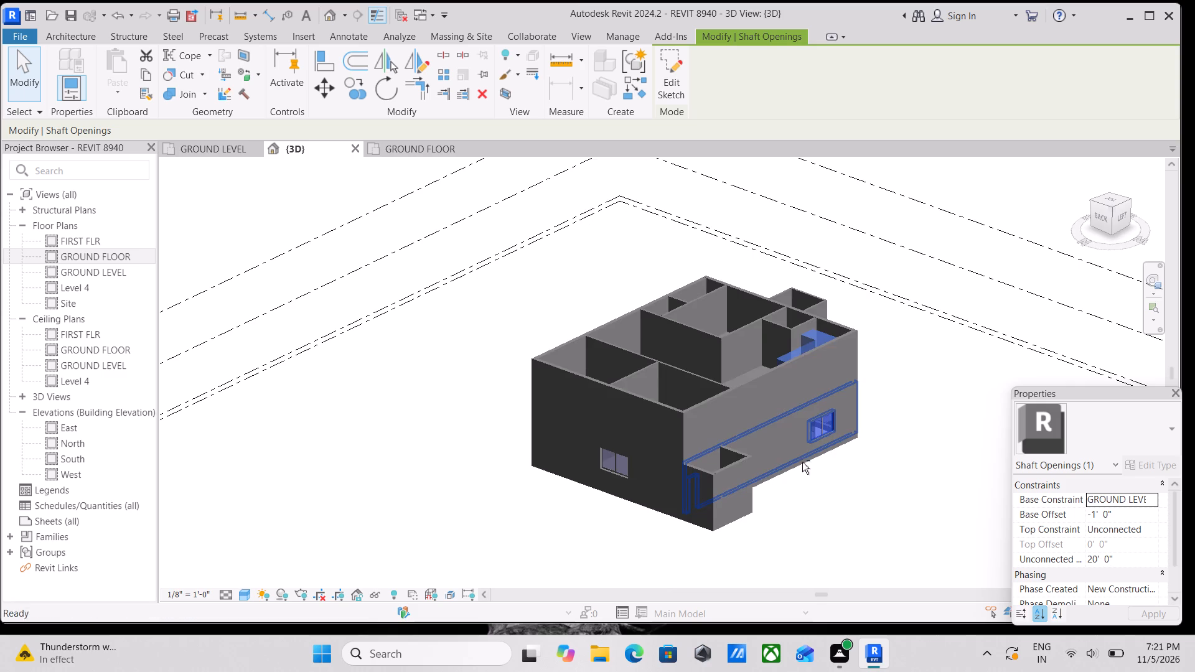
scroll(822, 455, up, 2)
middle_drag(800, 419, 593, 282)
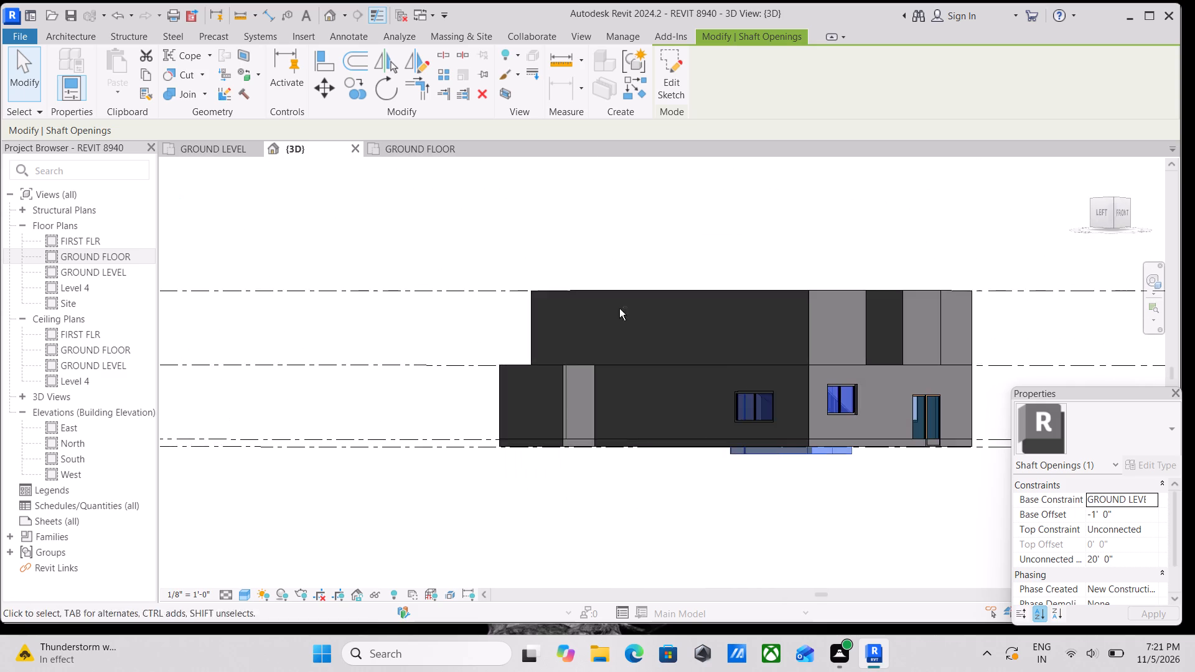
shift+middle_drag(789, 404, 691, 427)
click(802, 457)
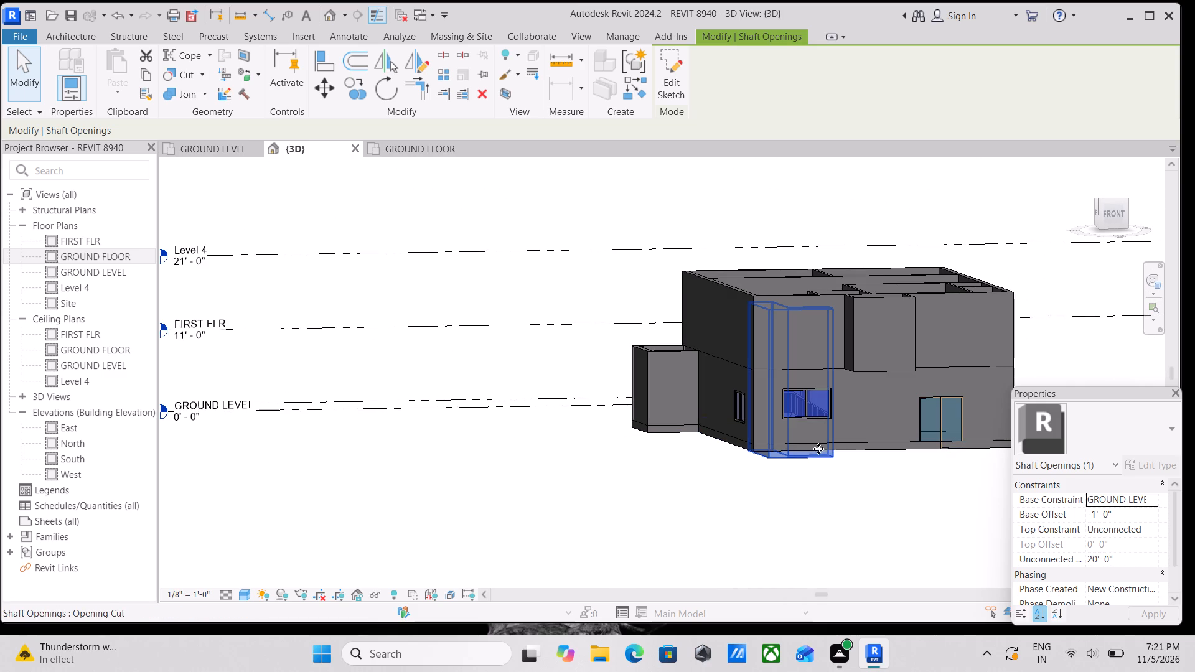
middle_drag(826, 464, 748, 439)
shift+middle_drag(756, 456, 723, 444)
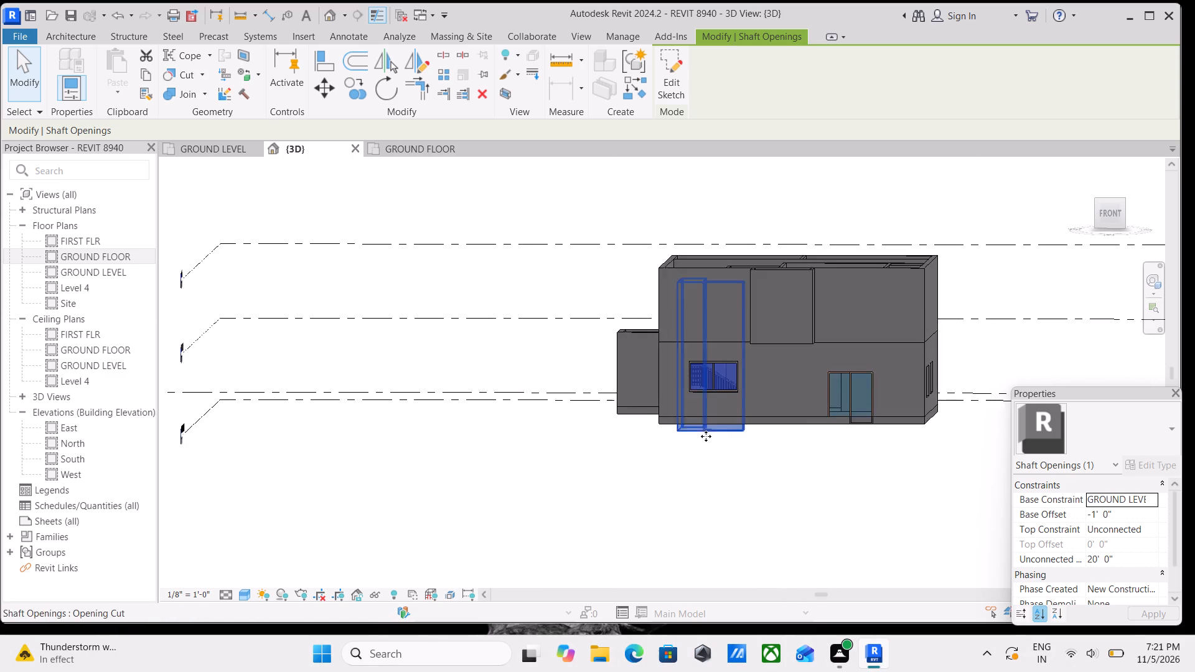
scroll(706, 436, up, 5)
shift+middle_drag(710, 435, 728, 312)
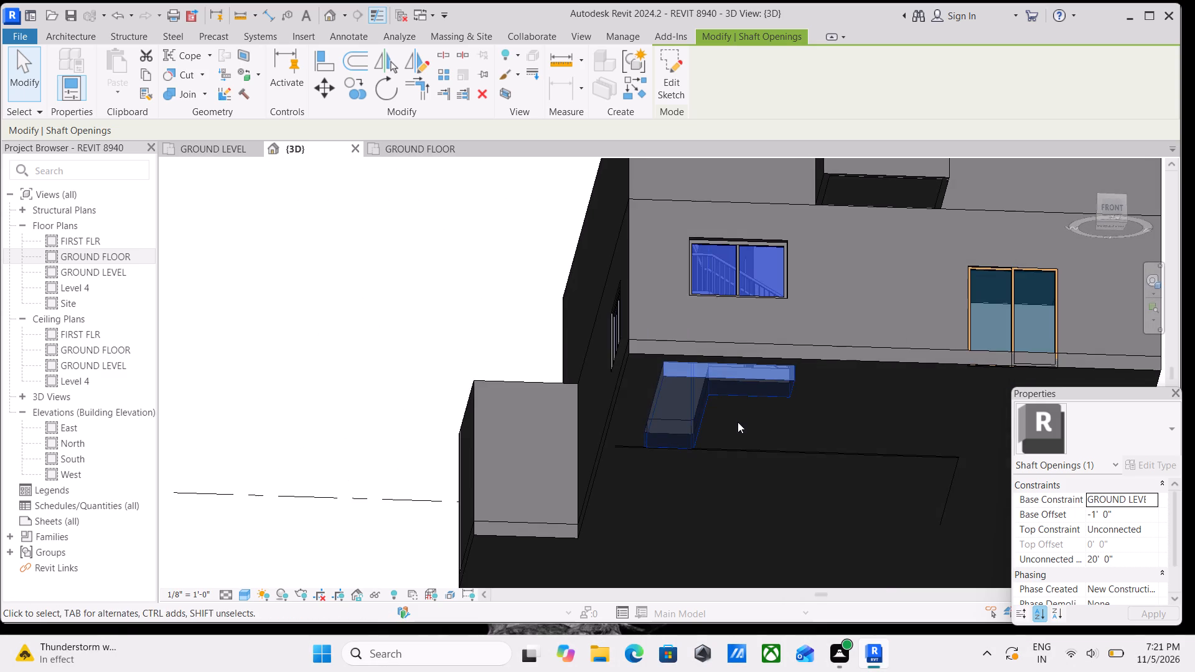
shift+middle_drag(738, 415, 820, 274)
scroll(847, 296, down, 1)
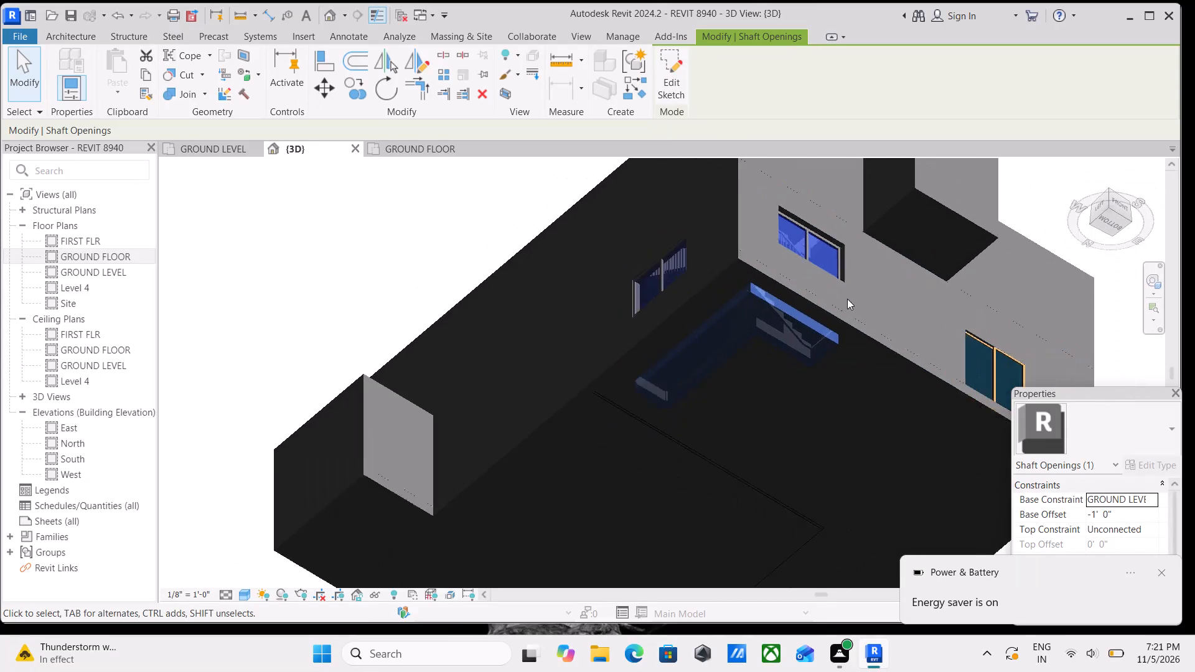
scroll(847, 299, down, 1)
scroll(783, 348, up, 3)
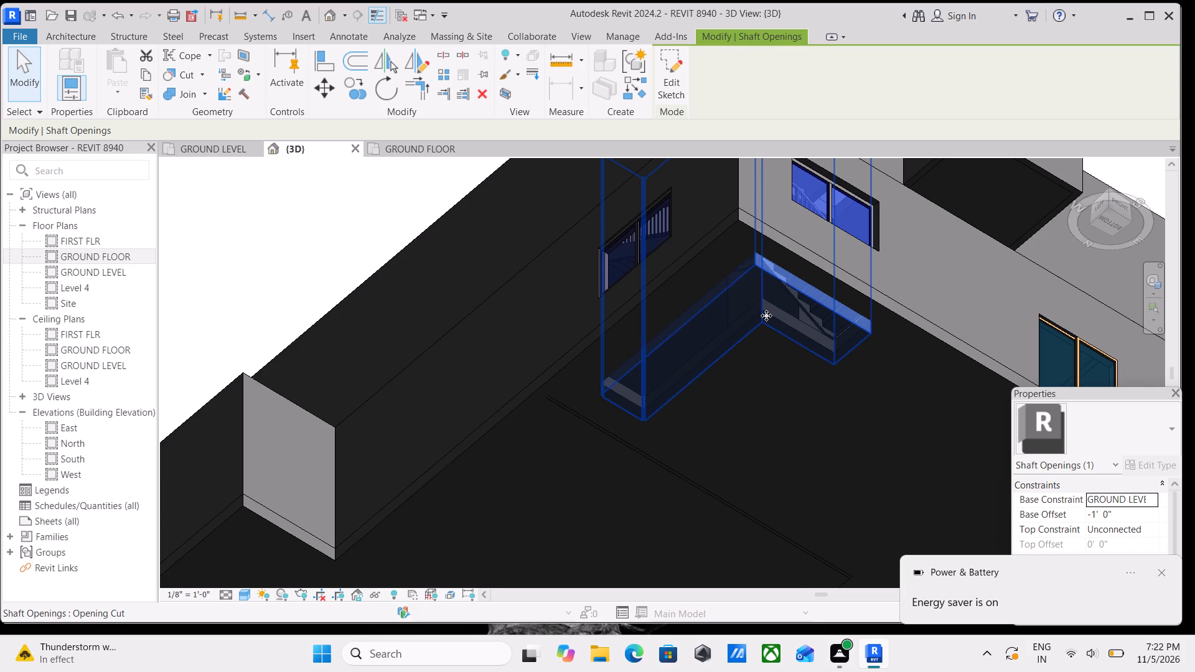
scroll(885, 400, down, 9)
scroll(813, 394, down, 3)
key(Escape)
Raise the bottom face of the stair's shaft opening above the ground slab so it no longer cuts that floor.
scroll(799, 406, up, 5)
scroll(838, 410, down, 1)
shift+scroll(837, 406, up, 1)
shift+middle_drag(843, 409, 878, 450)
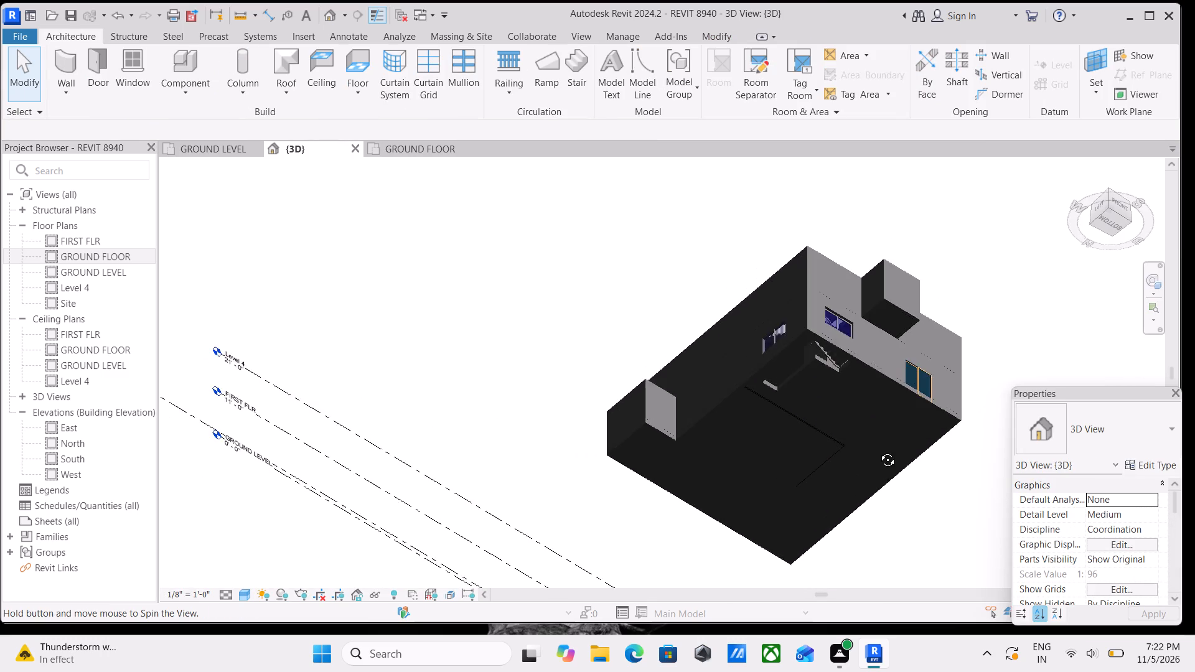
shift+middle_drag(878, 450, 933, 532)
scroll(800, 376, up, 3)
click(803, 378)
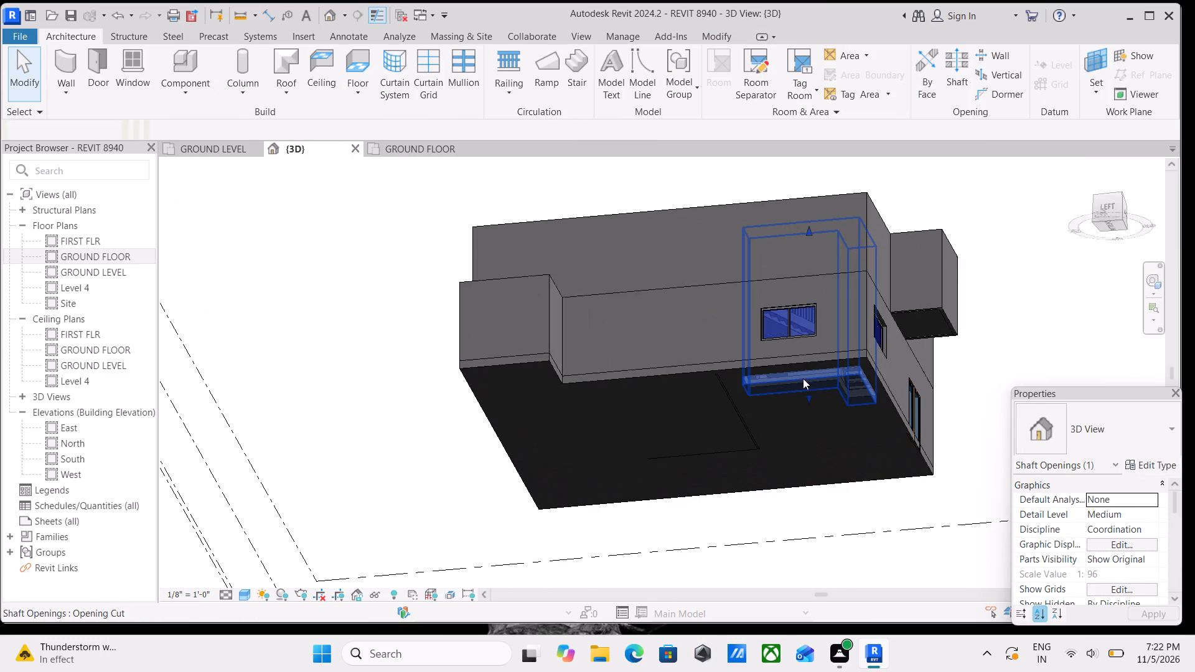
shift+middle_drag(804, 388, 834, 463)
shift+middle_drag(813, 431, 827, 503)
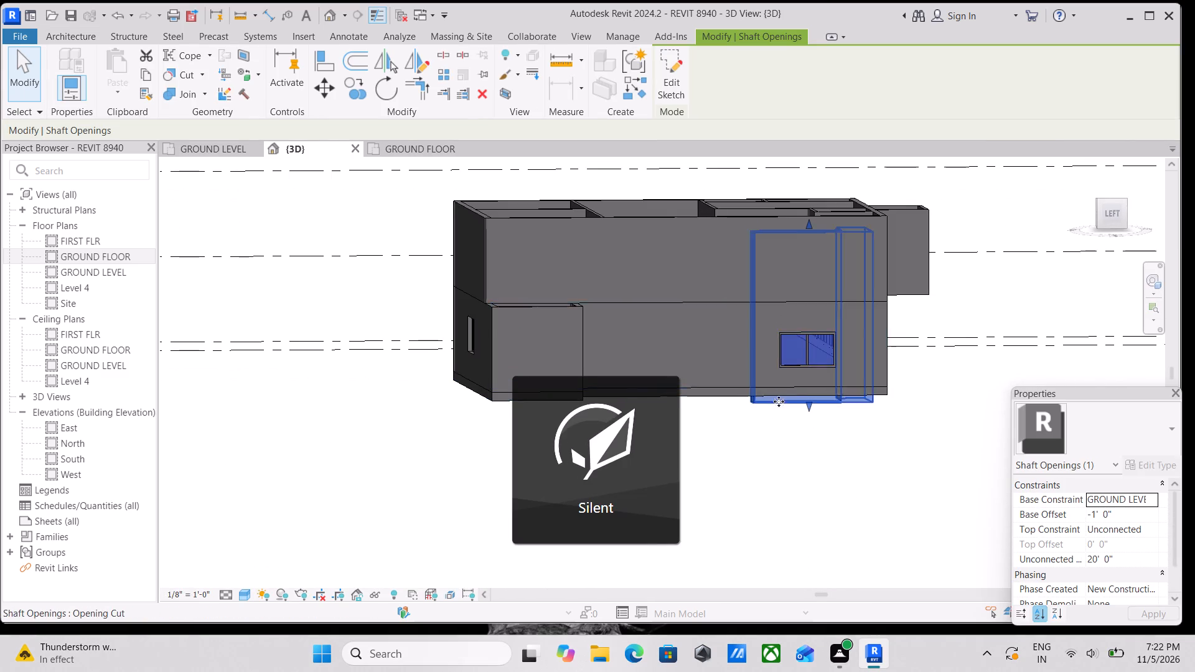
scroll(781, 407, up, 5)
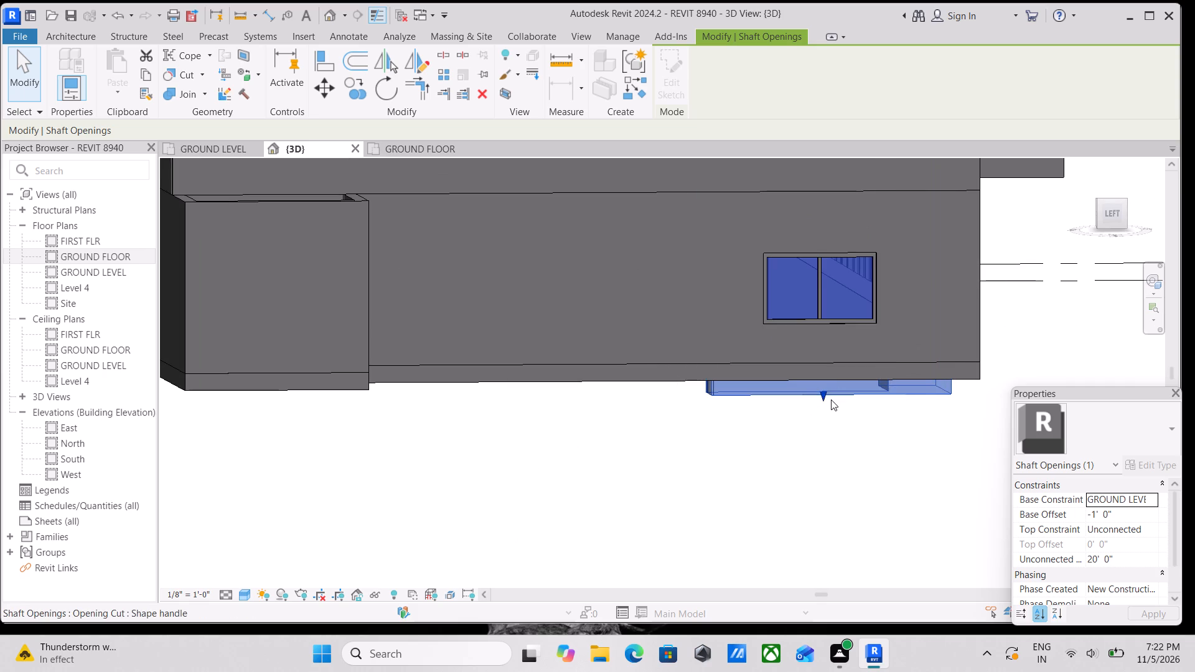
drag(822, 394, 817, 349)
scroll(830, 363, down, 2)
key(Escape)
Examine the ground slab's underside, the upper-floor stair opening and the exterior walls in the 3D view.
scroll(831, 363, down, 2)
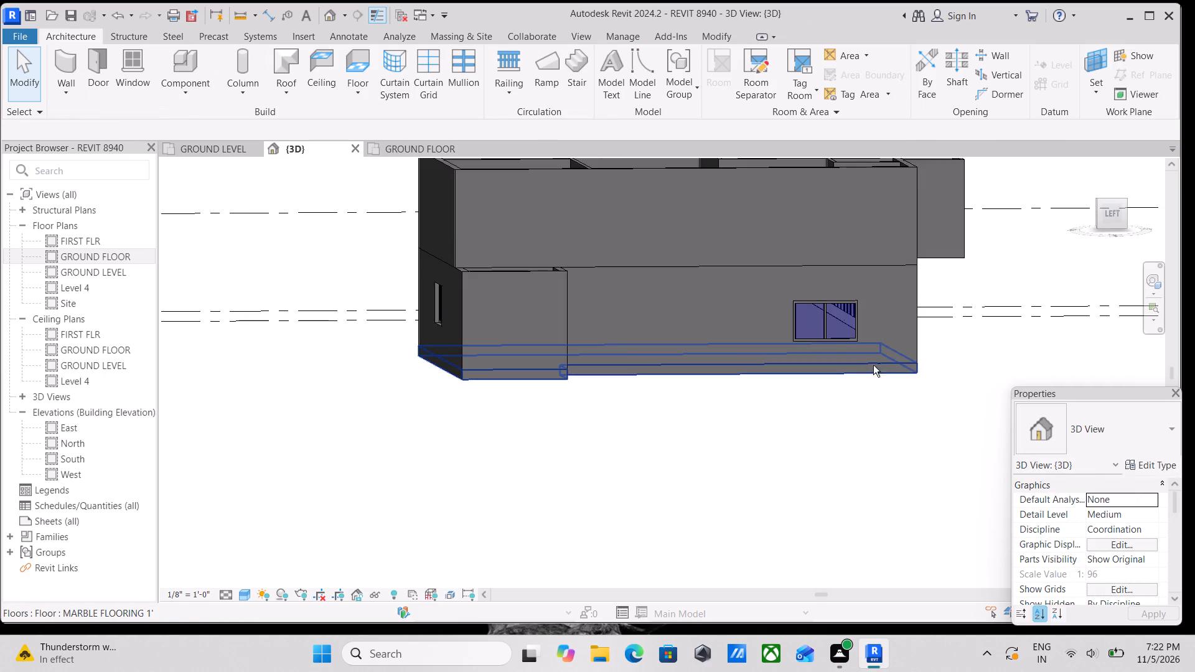
shift+middle_drag(872, 364, 715, 245)
shift+middle_drag(894, 348, 873, 402)
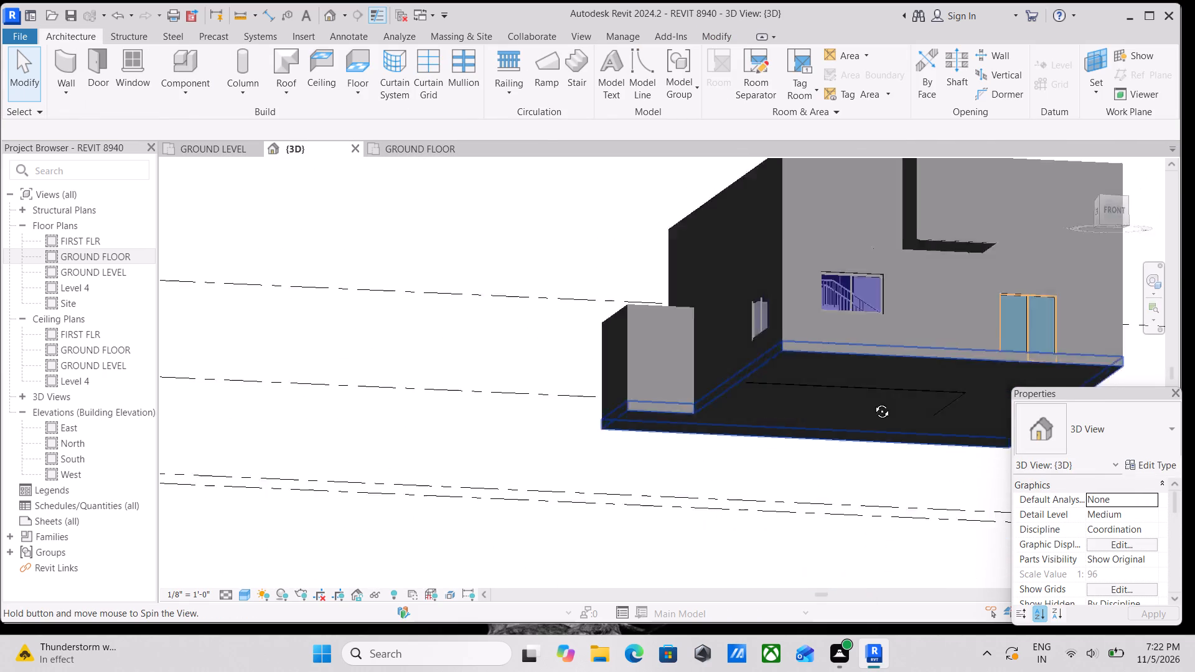
shift+middle_drag(873, 402, 927, 458)
shift+middle_drag(869, 338, 819, 494)
middle_drag(833, 322, 747, 423)
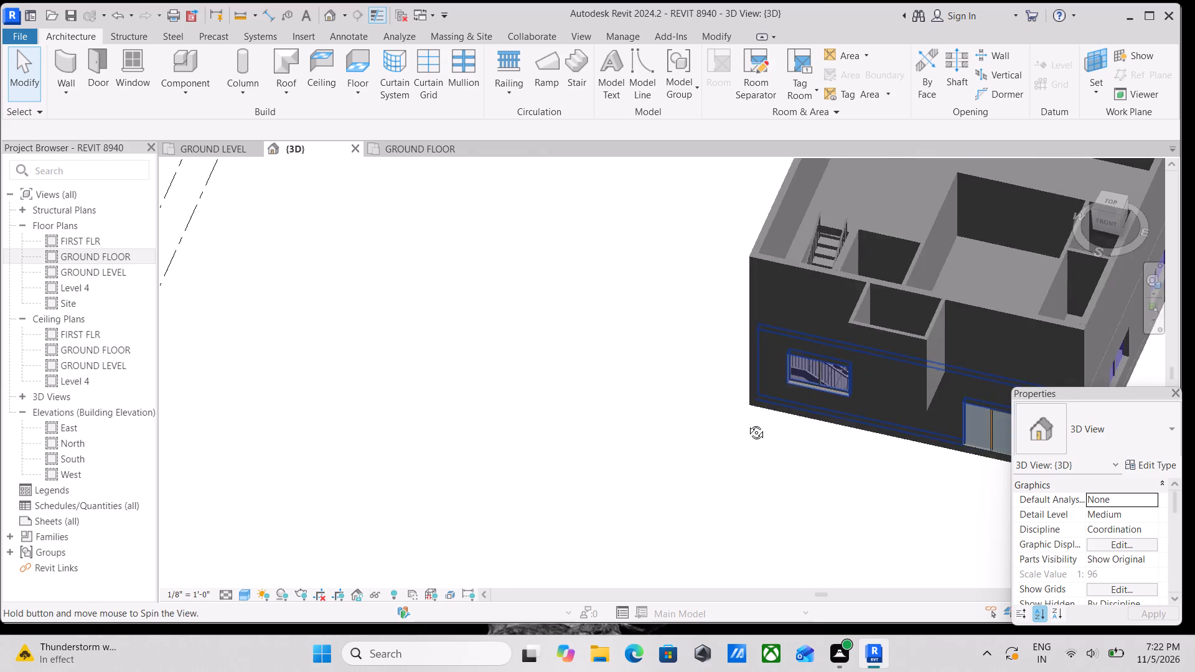
middle_drag(747, 423, 856, 441)
middle_drag(795, 309, 984, 321)
shift+scroll(984, 321, up, 1)
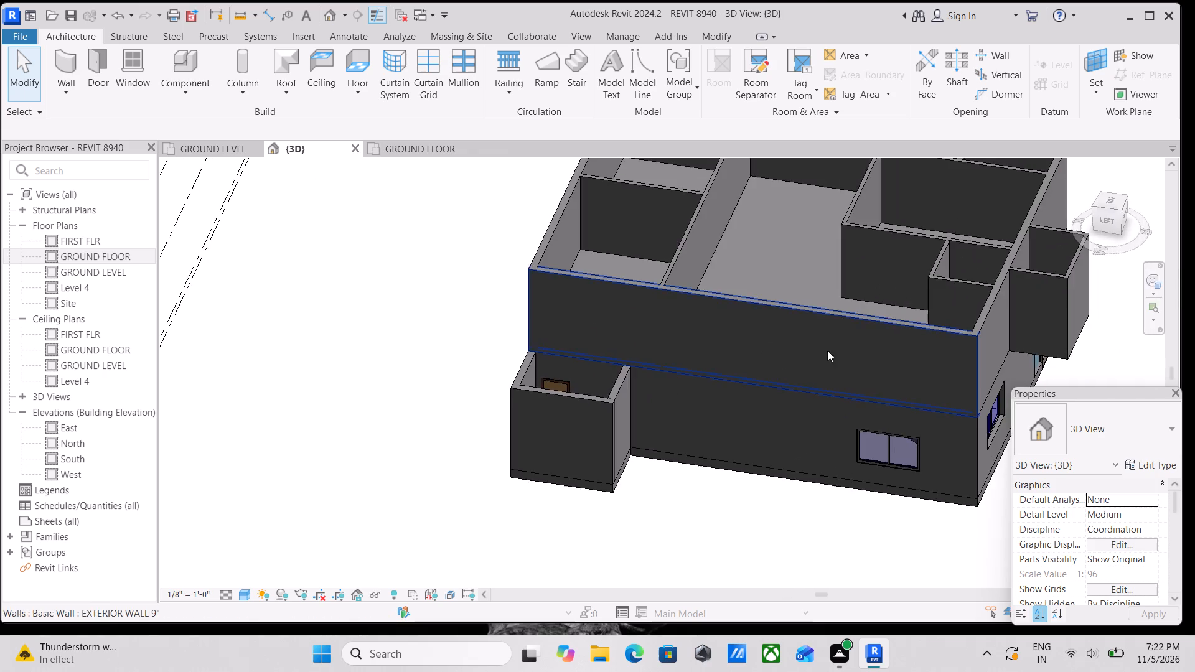
middle_drag(808, 342, 682, 302)
middle_drag(917, 368, 612, 299)
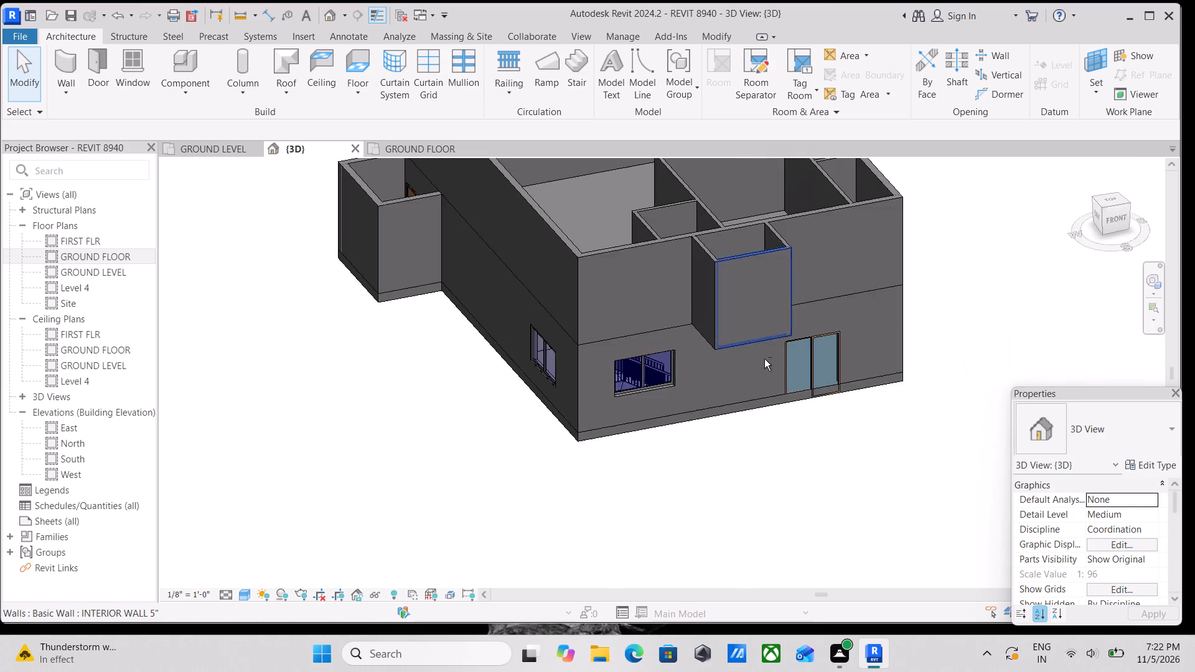
Examine the house's exterior walls and ground-floor windows from the back and the front in the 3D view.
shift+middle_drag(764, 359, 347, 237)
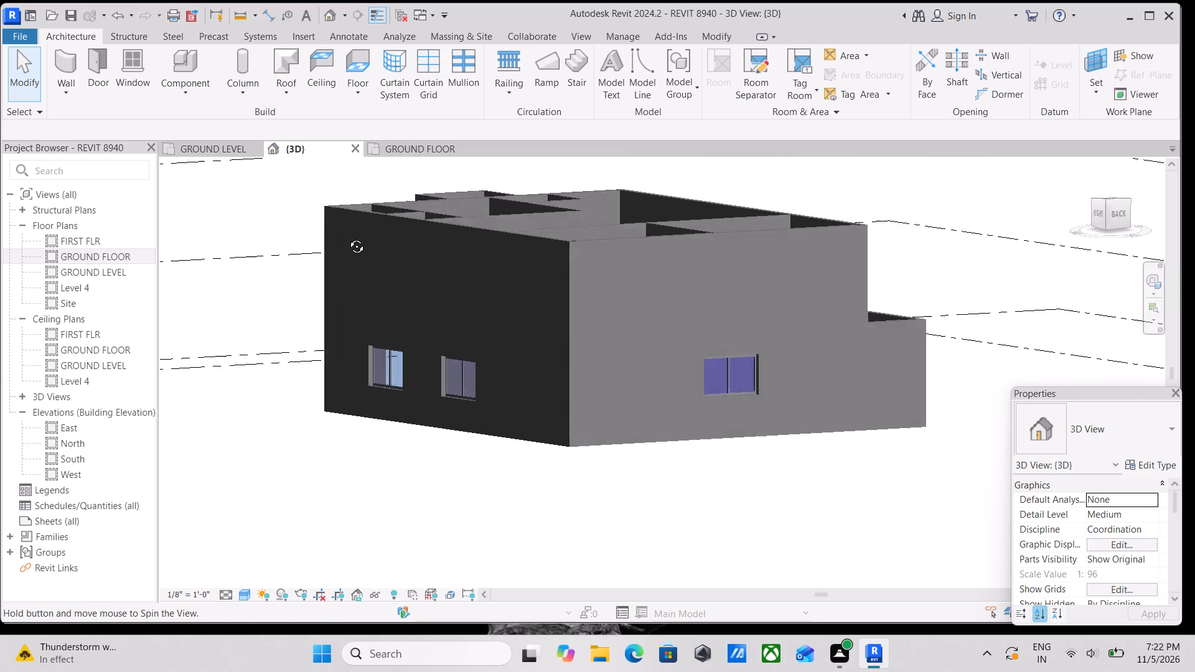
shift+middle_drag(347, 237, 696, 350)
scroll(696, 350, up, 1)
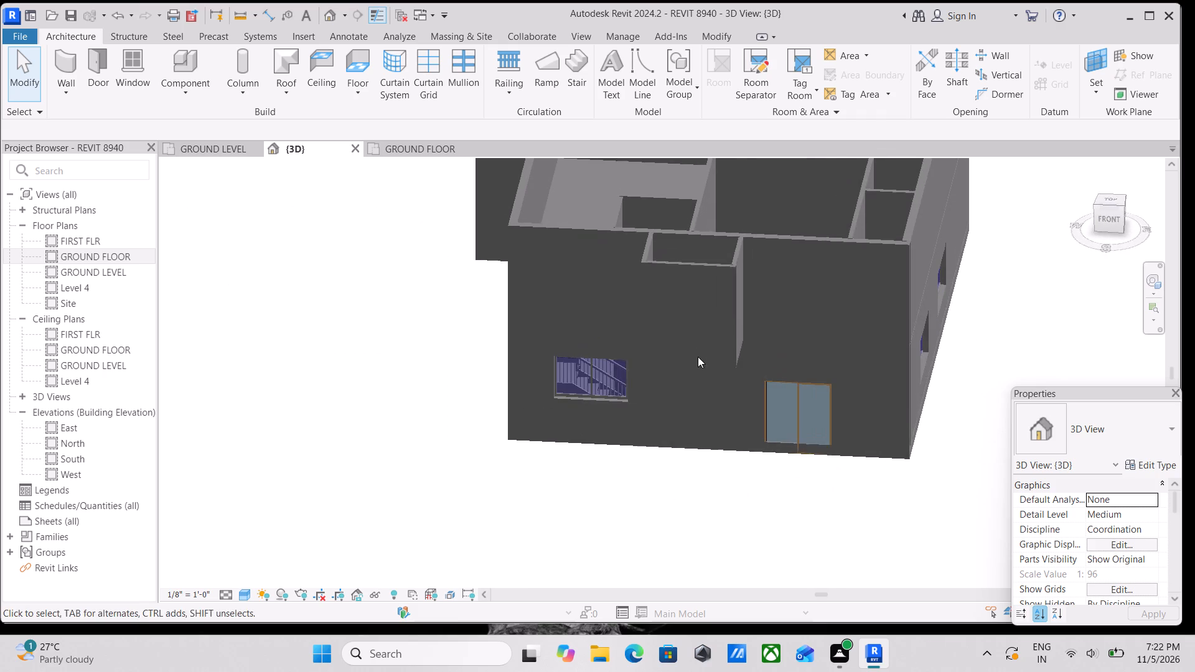
shift+middle_drag(702, 356, 763, 391)
shift+middle_drag(759, 327, 746, 377)
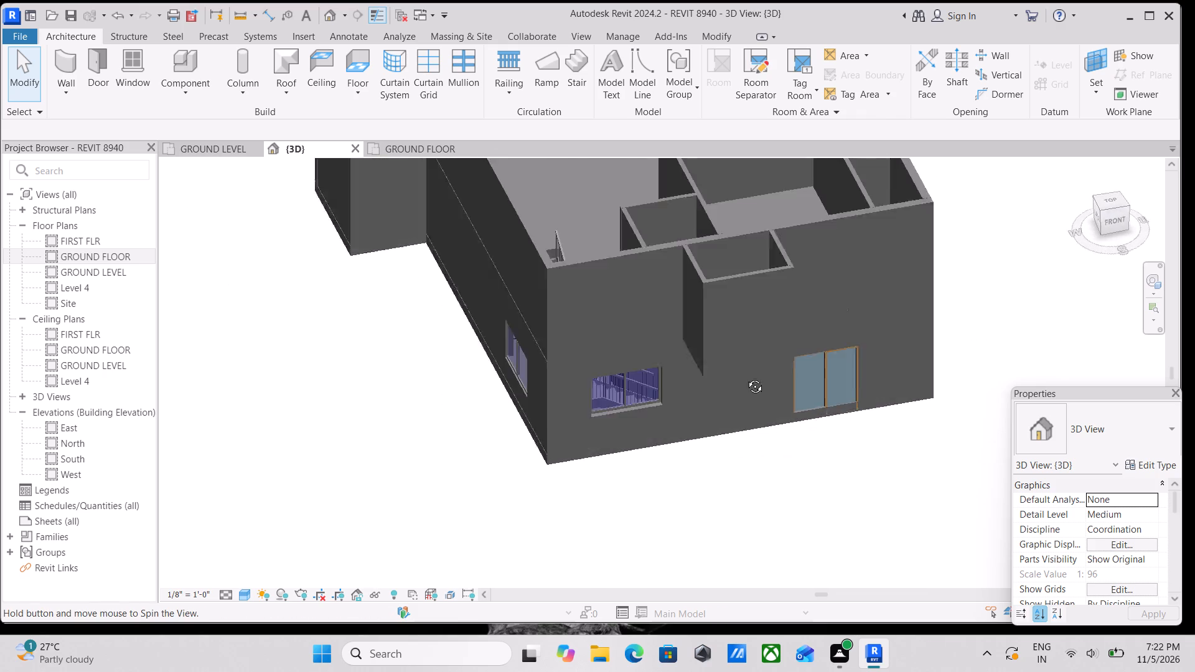
shift+middle_drag(746, 377, 748, 457)
shift+middle_drag(661, 381, 681, 284)
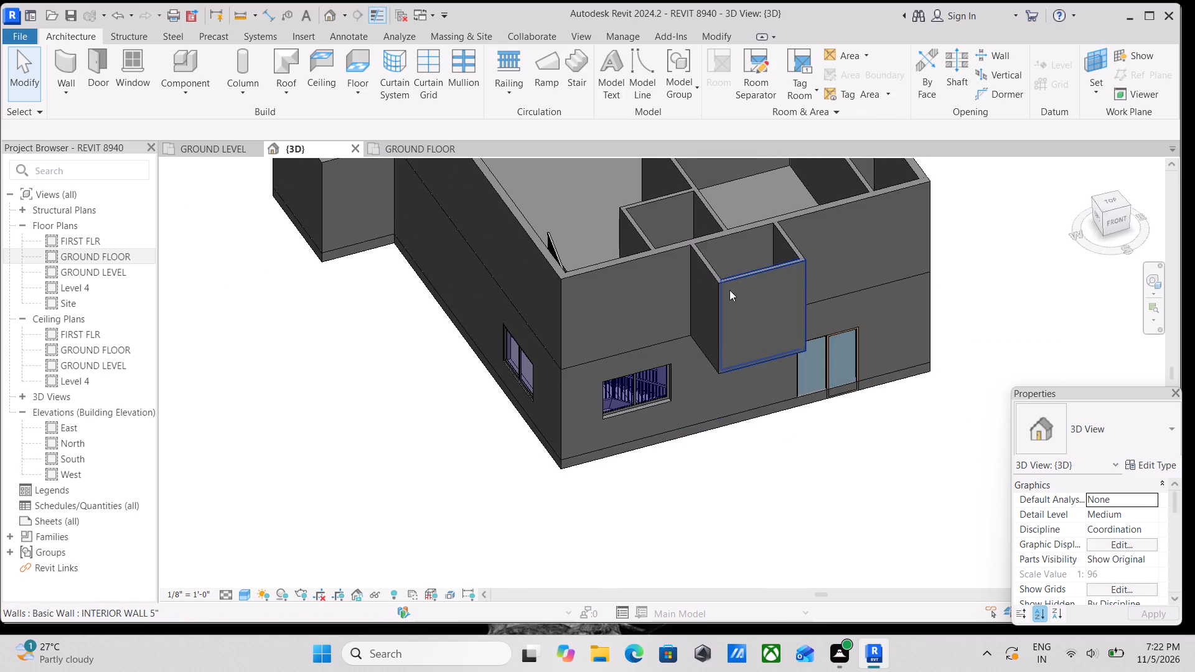
shift+middle_drag(660, 342, 678, 284)
Copy all w2 windows in the model and paste them aligned to the FIRST FLR level.
click(648, 361)
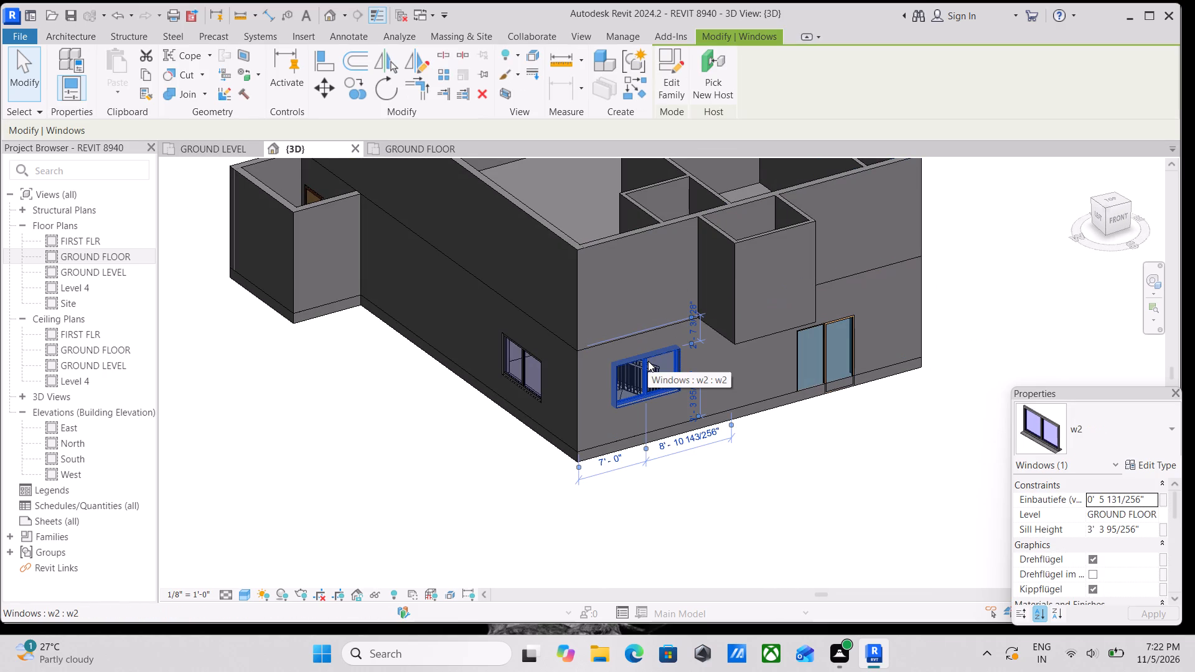
text(sa)
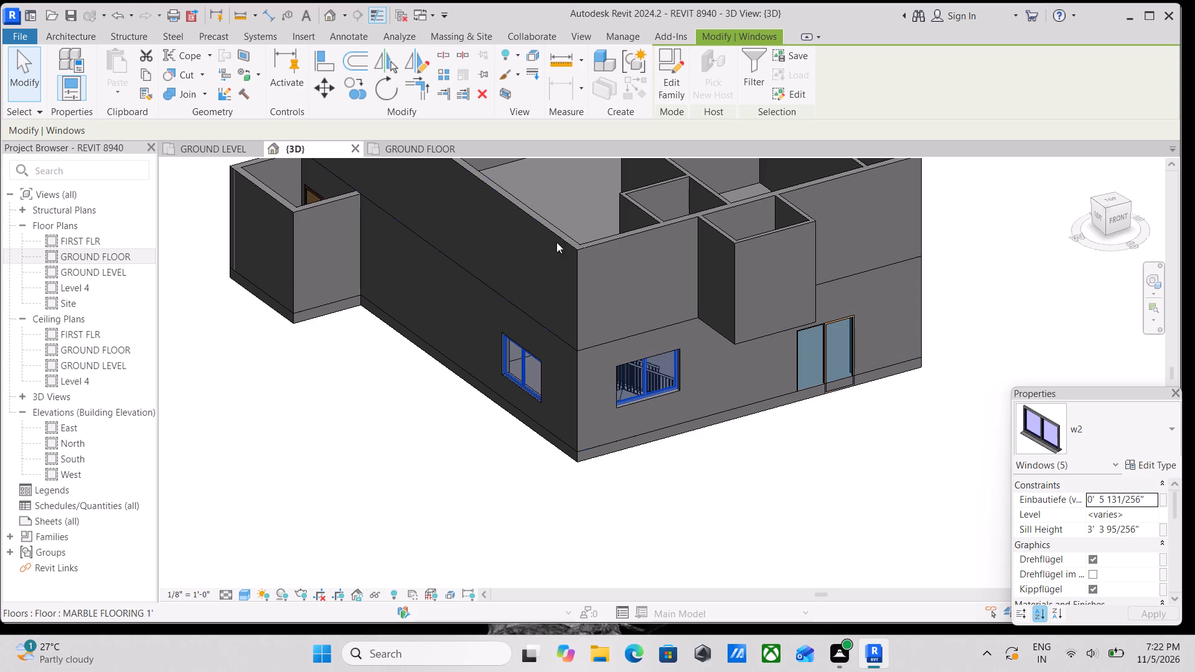
click(149, 79)
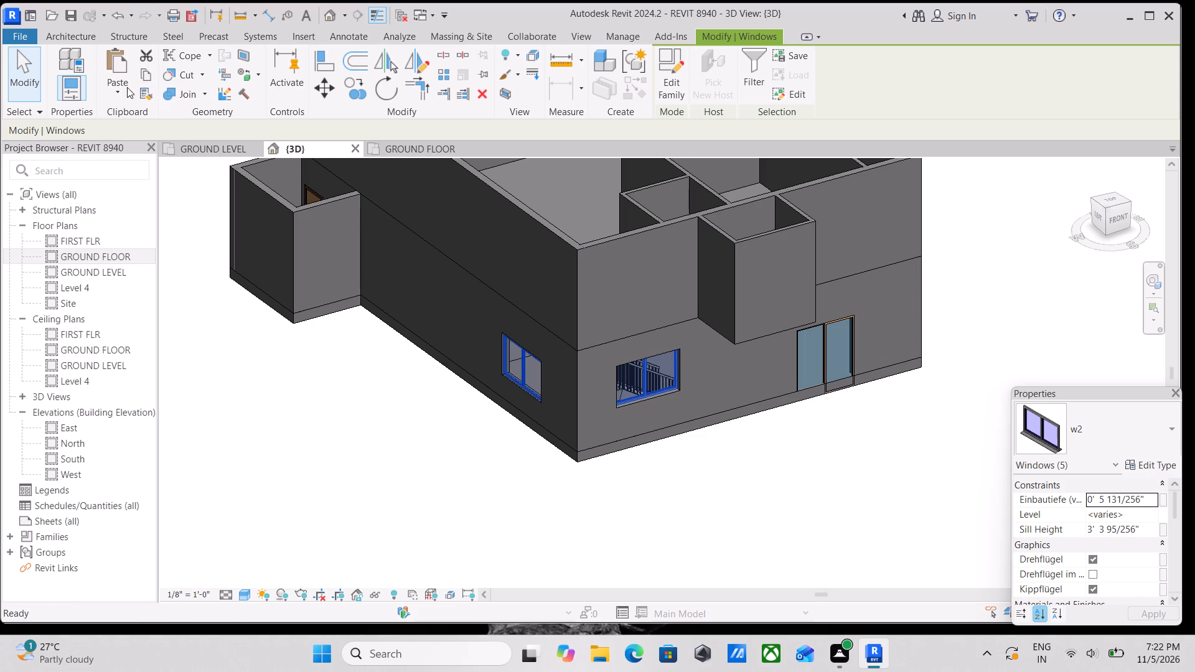
click(123, 89)
click(134, 142)
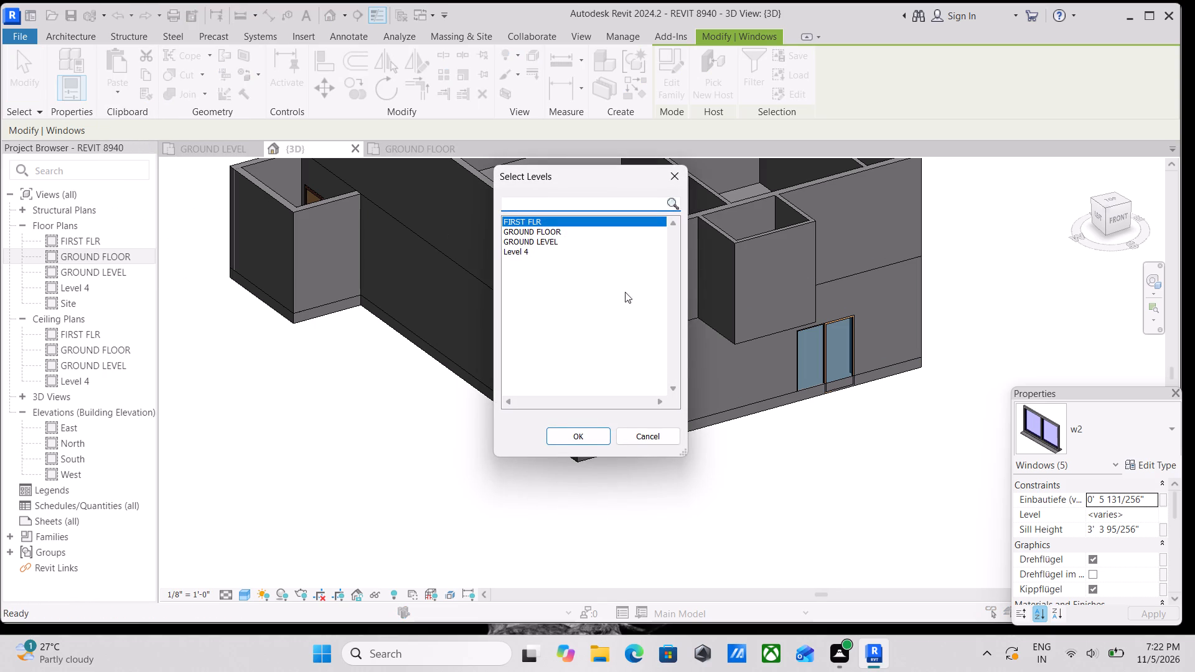
click(584, 432)
scroll(687, 350, down, 2)
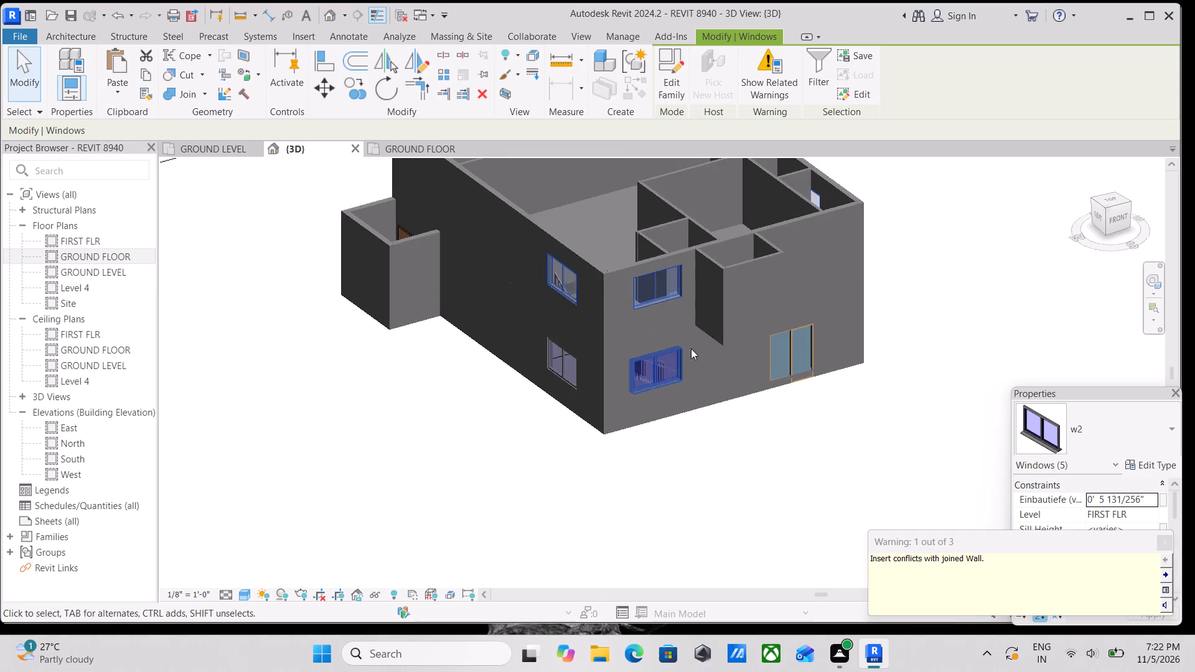
key(Escape)
Examine the upper-storey windows and room layout from the side and from above in the 3D view.
scroll(754, 330, down, 2)
shift+middle_drag(754, 330, 537, 300)
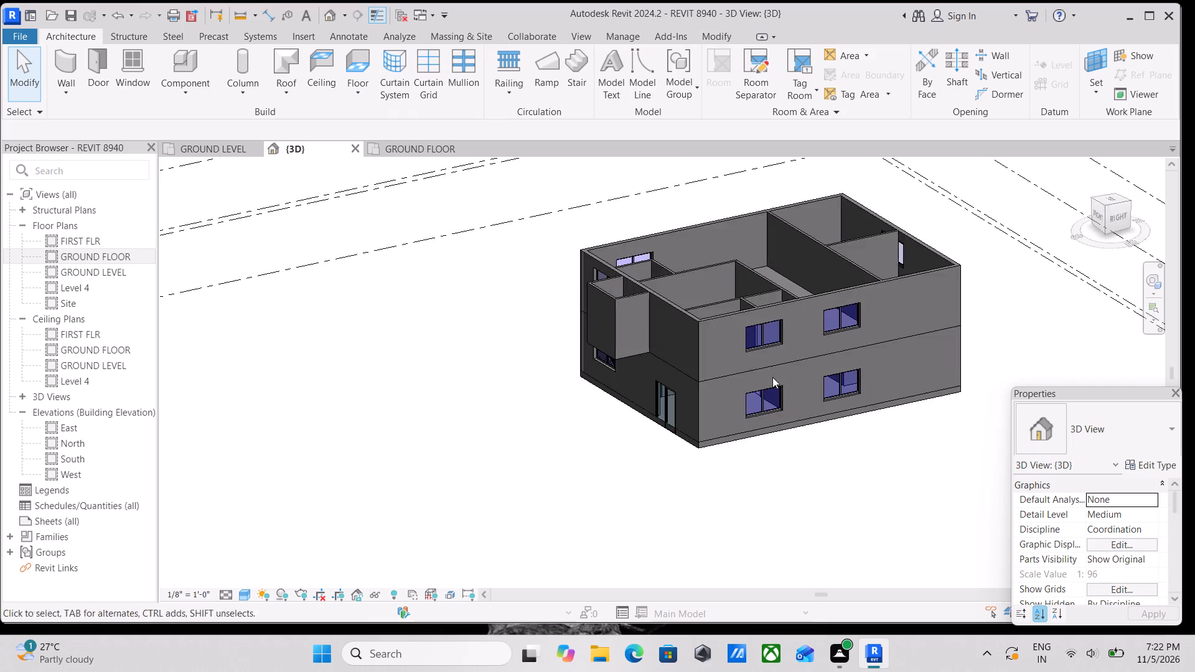
shift+middle_drag(766, 374, 785, 492)
shift+middle_drag(792, 347, 891, 424)
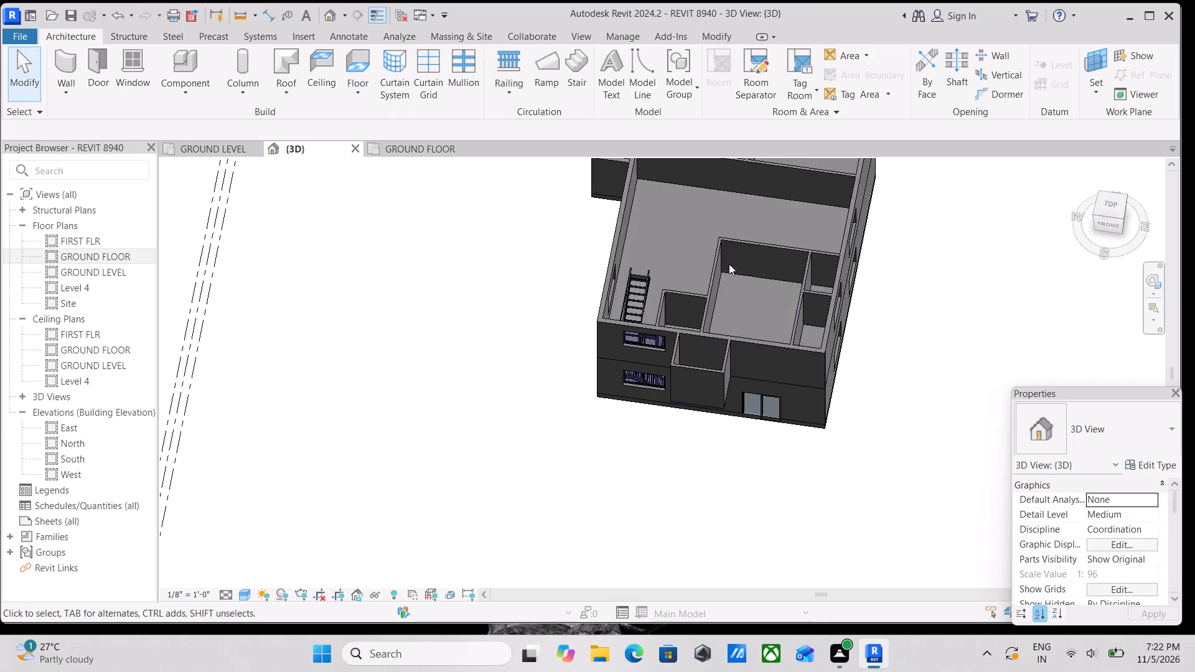
middle_drag(744, 303, 881, 564)
shift+middle_drag(843, 461, 874, 454)
shift+middle_drag(871, 459, 880, 510)
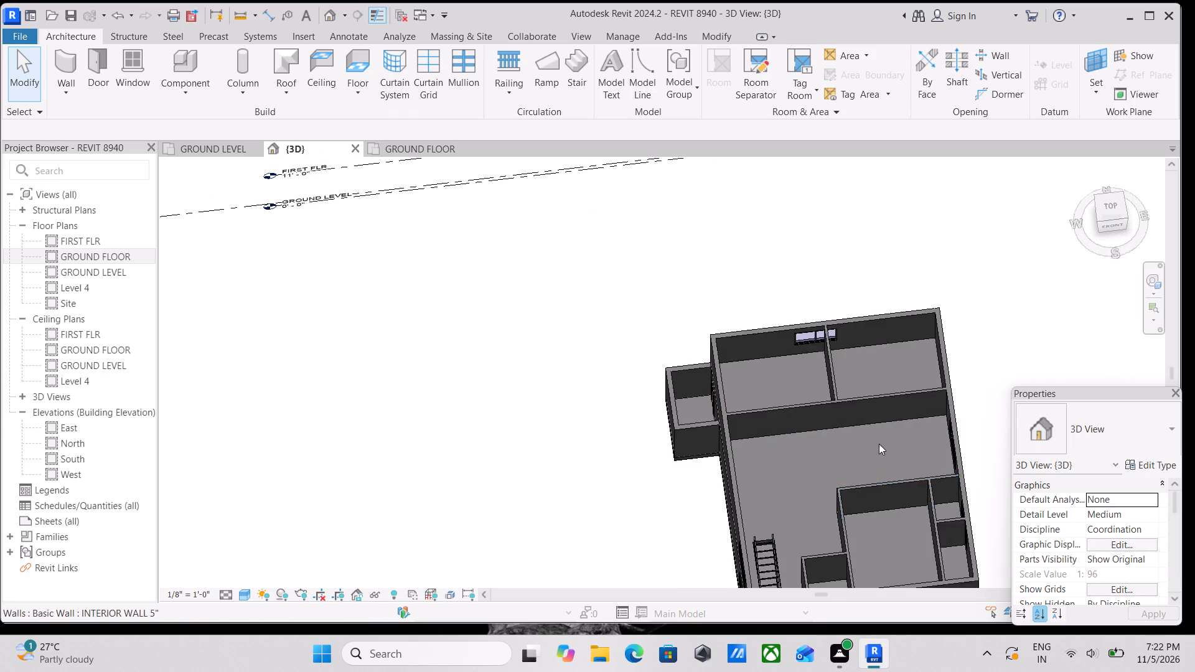
middle_drag(876, 444, 810, 500)
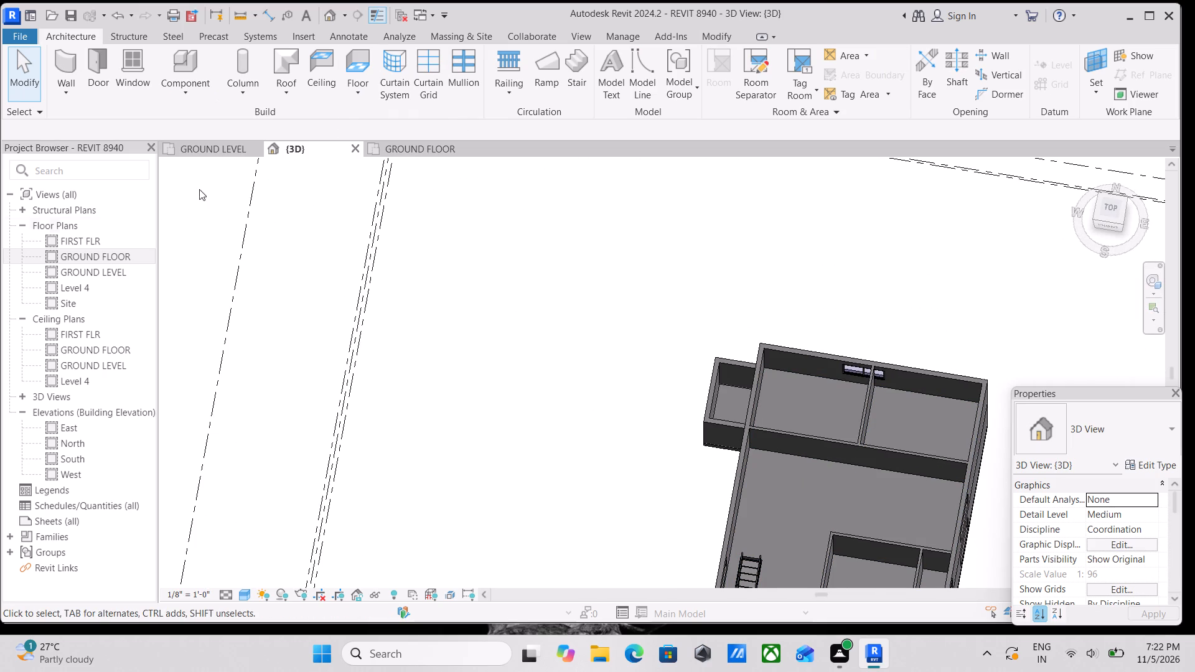
In the FIRST FLR plan, place a w2 window centred on BED ROOM 9's outer side wall, 6'-9" from each adjoining wall.
double_click(109, 244)
scroll(731, 349, up, 2)
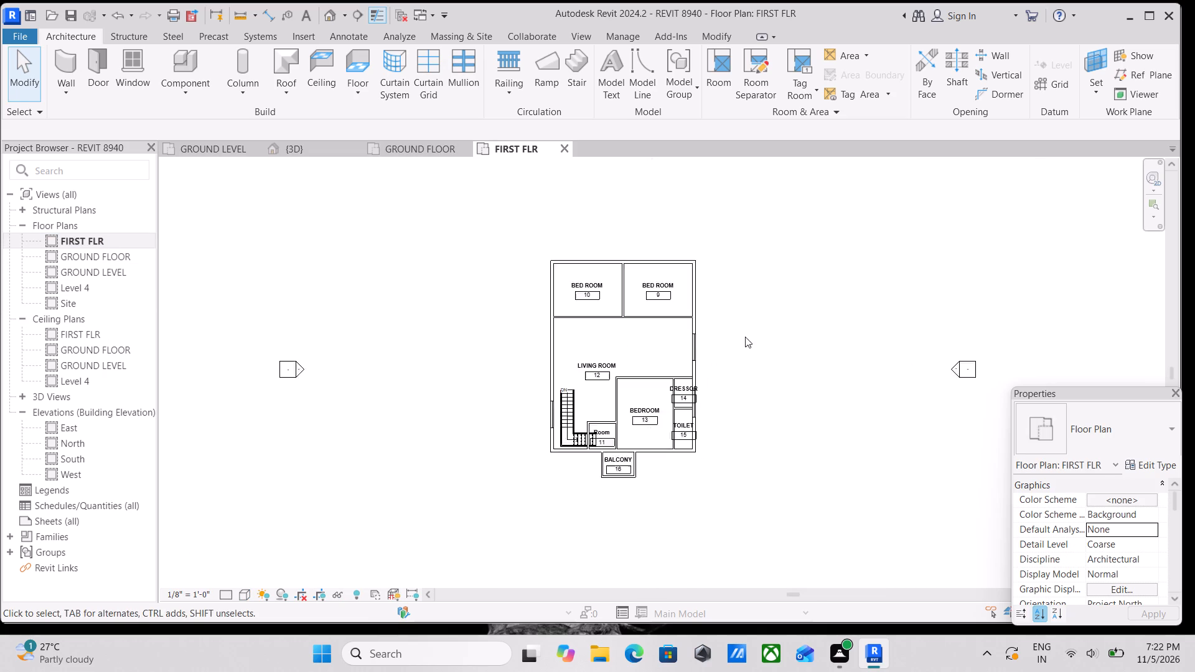
scroll(745, 337, up, 7)
text(wn)
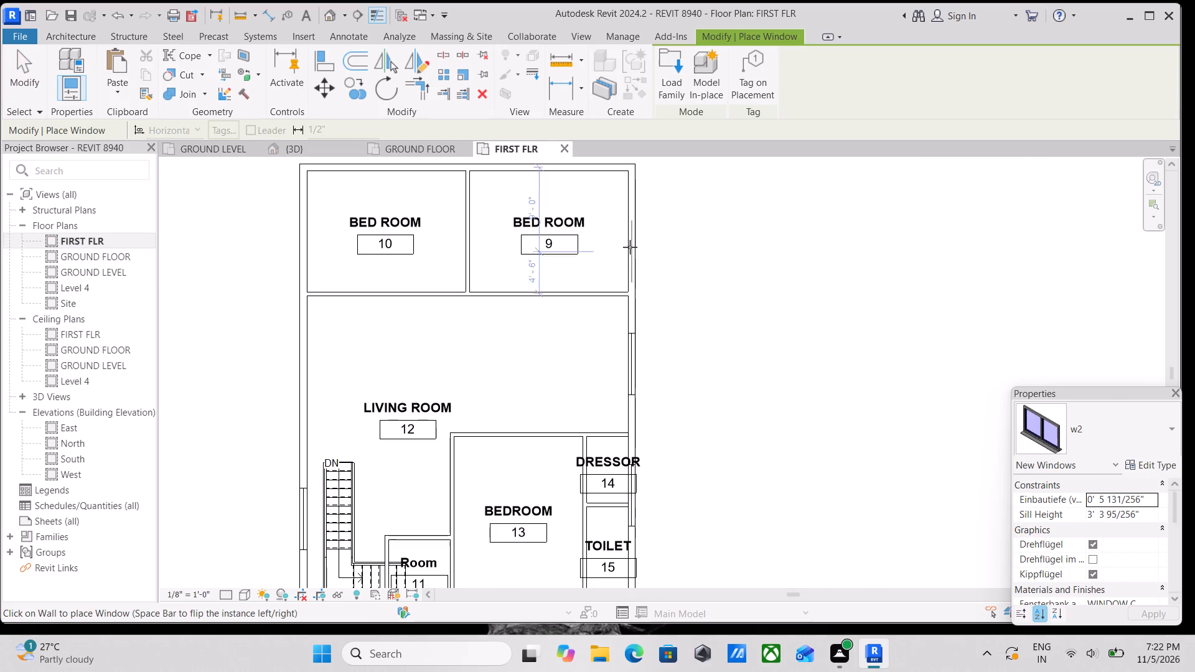
scroll(632, 225, up, 3)
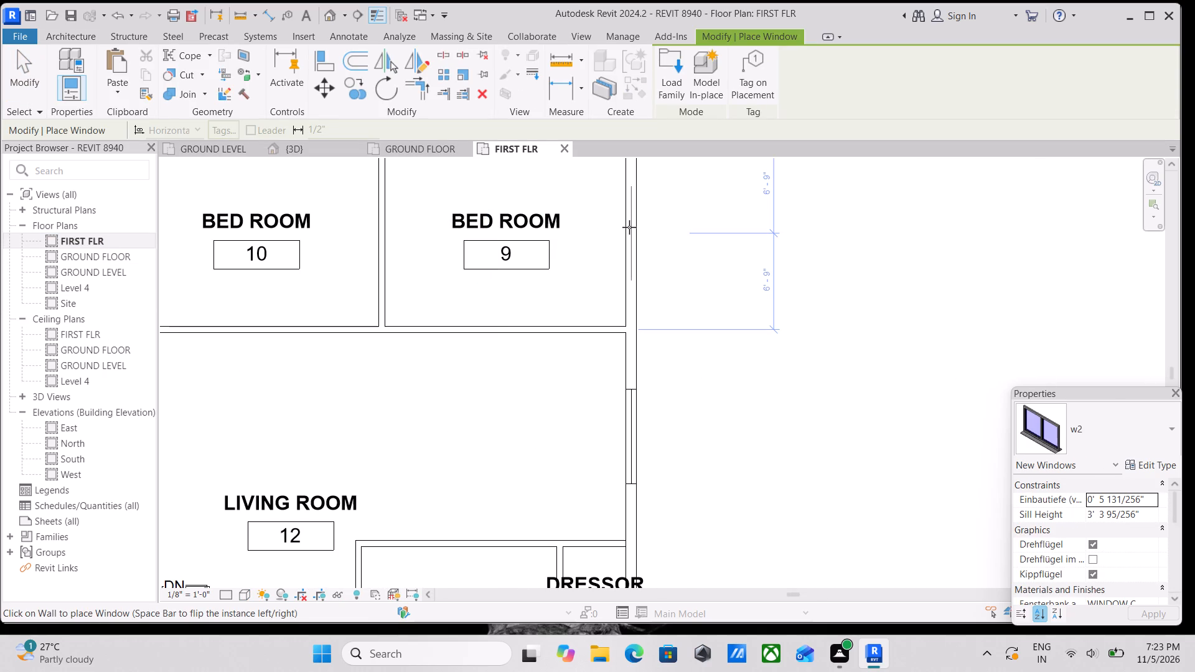
click(629, 227)
Place a w2 window in BED ROOM 10's outer side wall, about 6'-0" from the rear wall, and end window placement.
scroll(629, 227, down, 1)
middle_drag(629, 227, 783, 264)
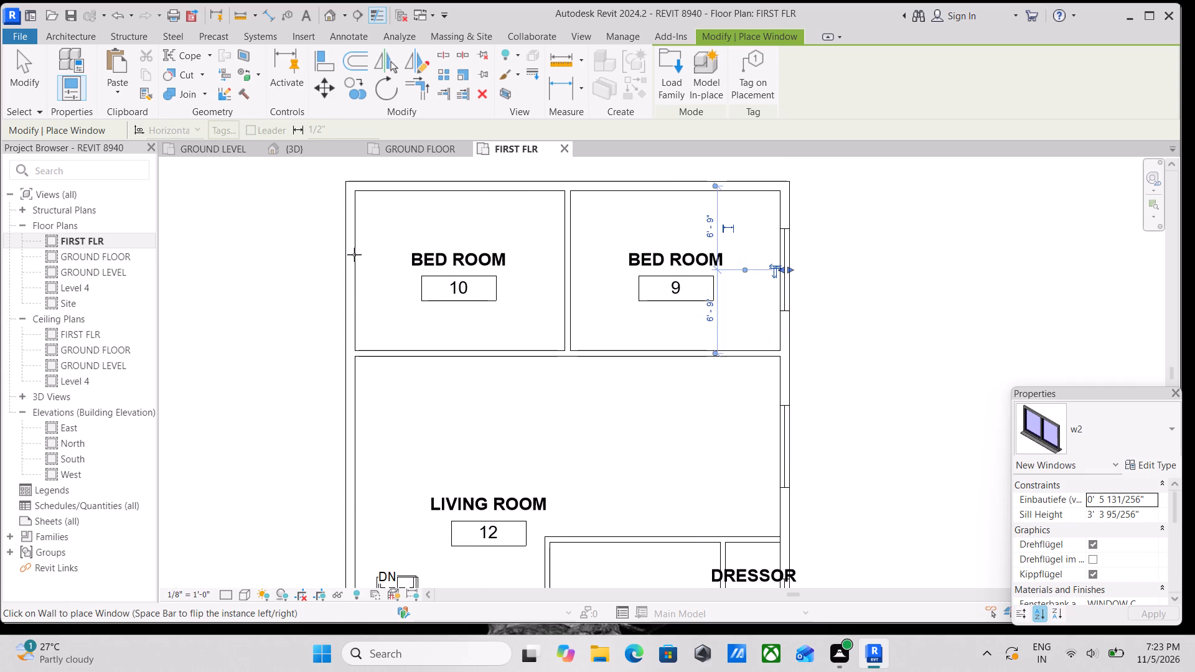
click(354, 258)
scroll(355, 259, down, 2)
middle_drag(355, 259, 388, 278)
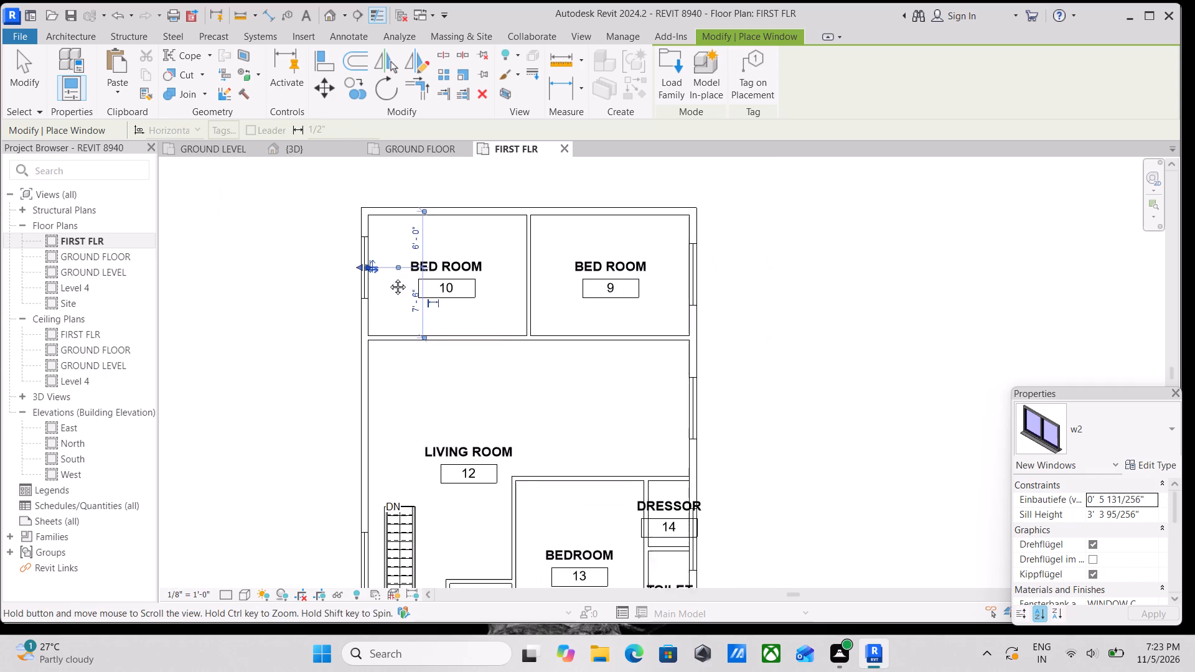
middle_drag(388, 278, 404, 286)
scroll(510, 299, down, 2)
middle_drag(505, 292, 502, 228)
scroll(538, 297, up, 3)
key(Escape)
key(Escape)
scroll(566, 318, up, 1)
scroll(588, 313, down, 2)
key(Escape)
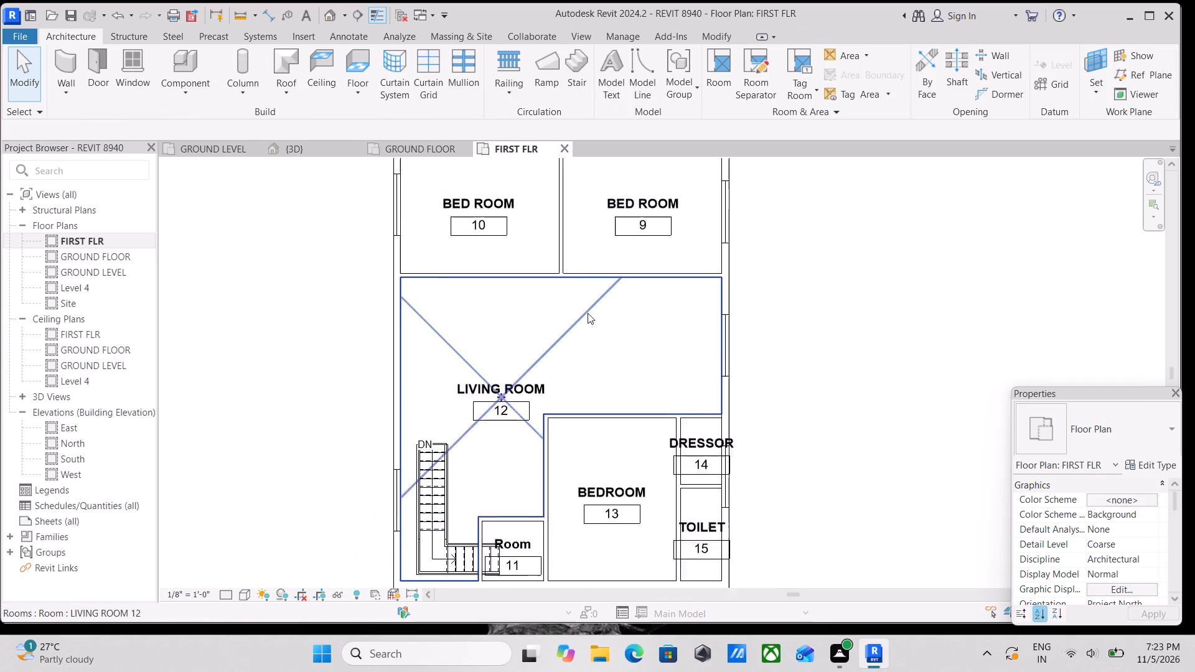
Place Door-Interior-Single-4_Panel-Wood doors from the living room into BED ROOM 9 and BED ROOM 10, about 3'-6" and 3'-0" from their dividing wall.
scroll(588, 313, down, 1)
middle_drag(588, 312, 594, 348)
scroll(594, 348, down, 1)
text(dr)
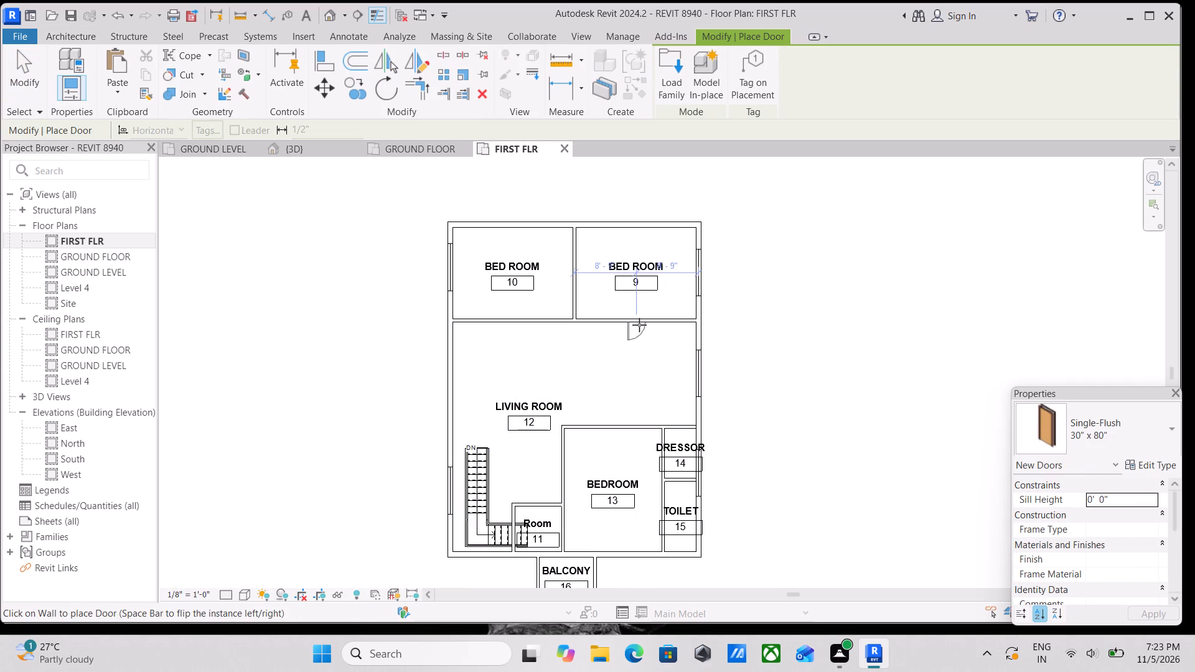
click(1136, 437)
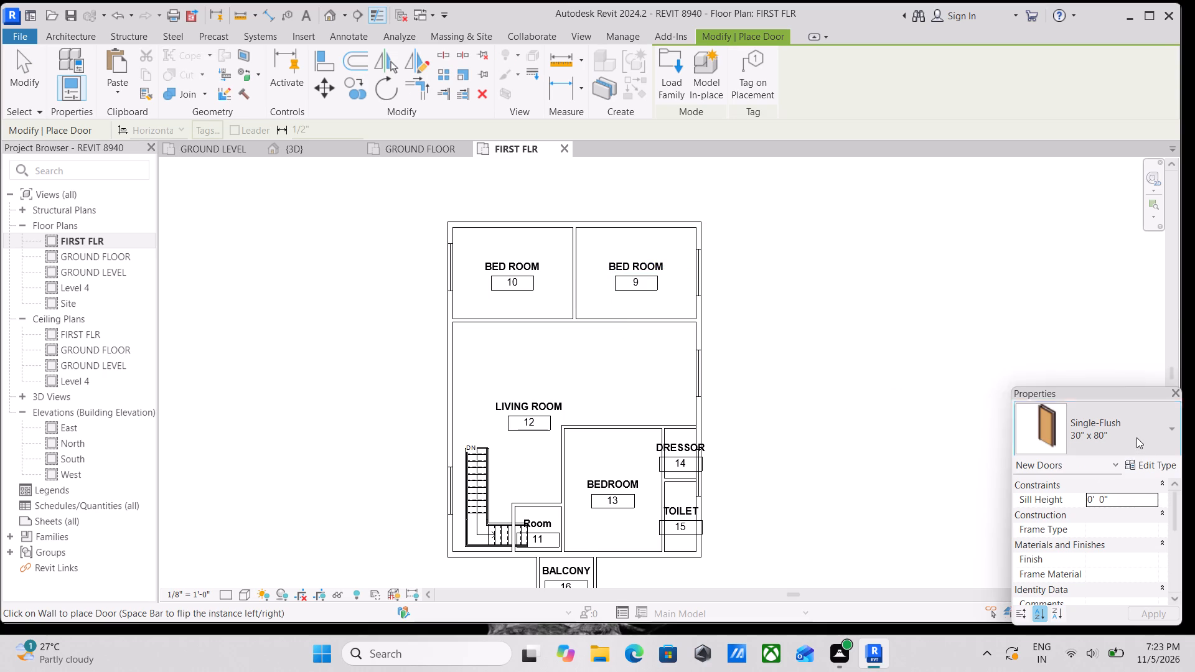
scroll(945, 129, up, 2)
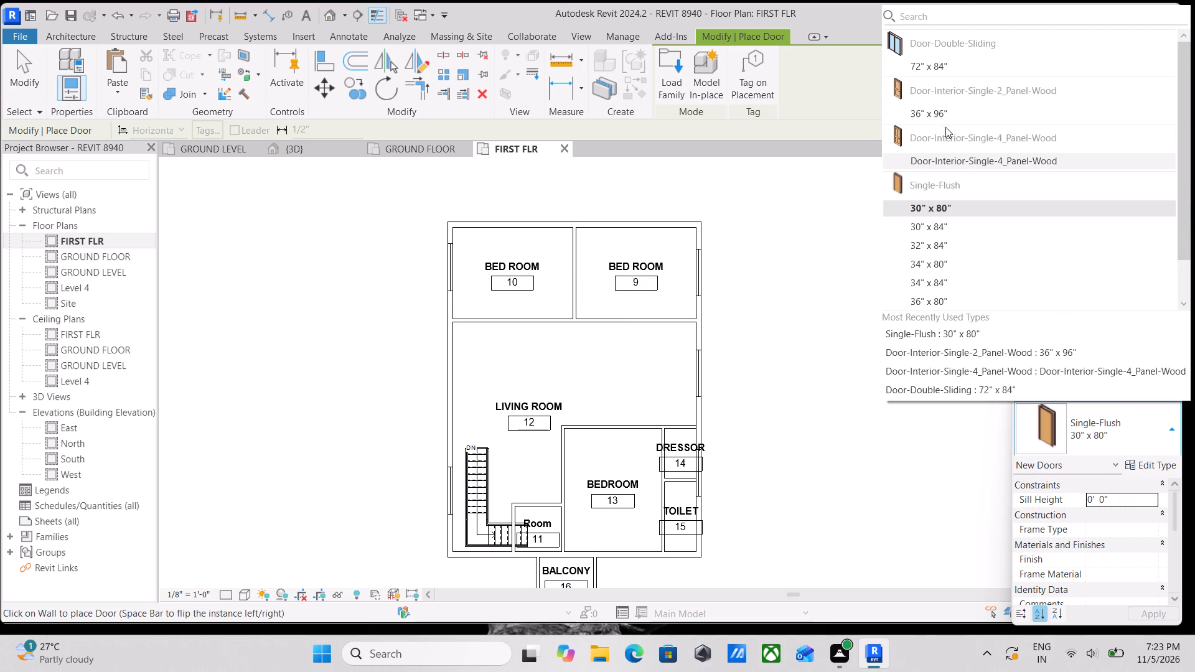
click(946, 163)
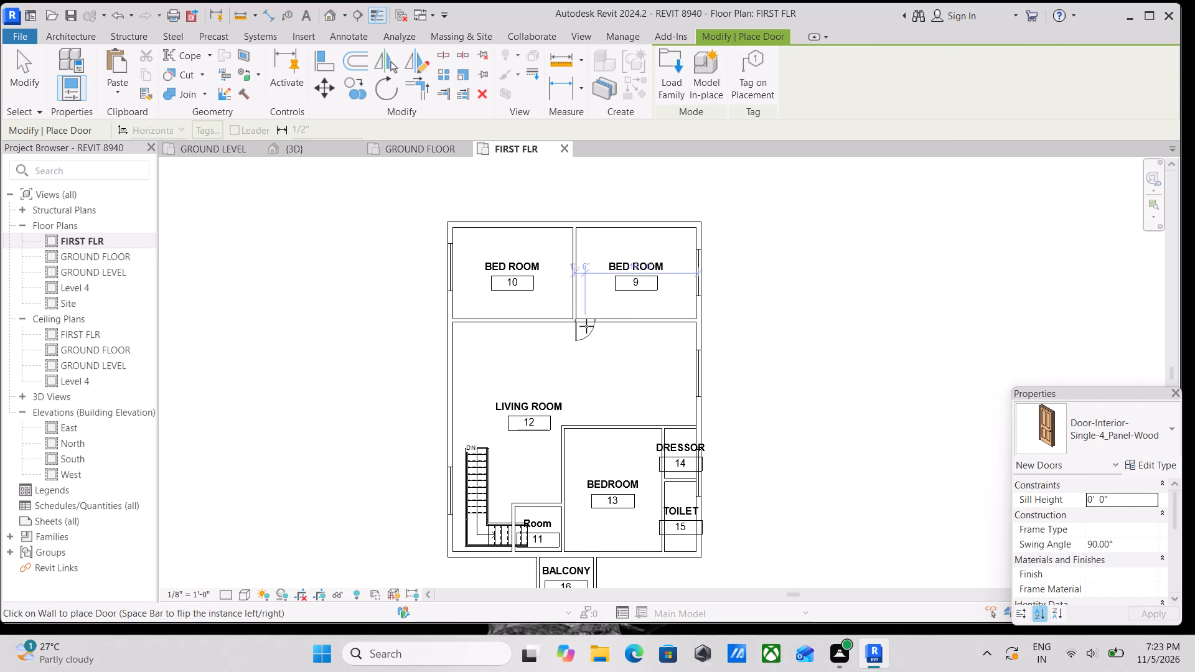
scroll(589, 323, up, 3)
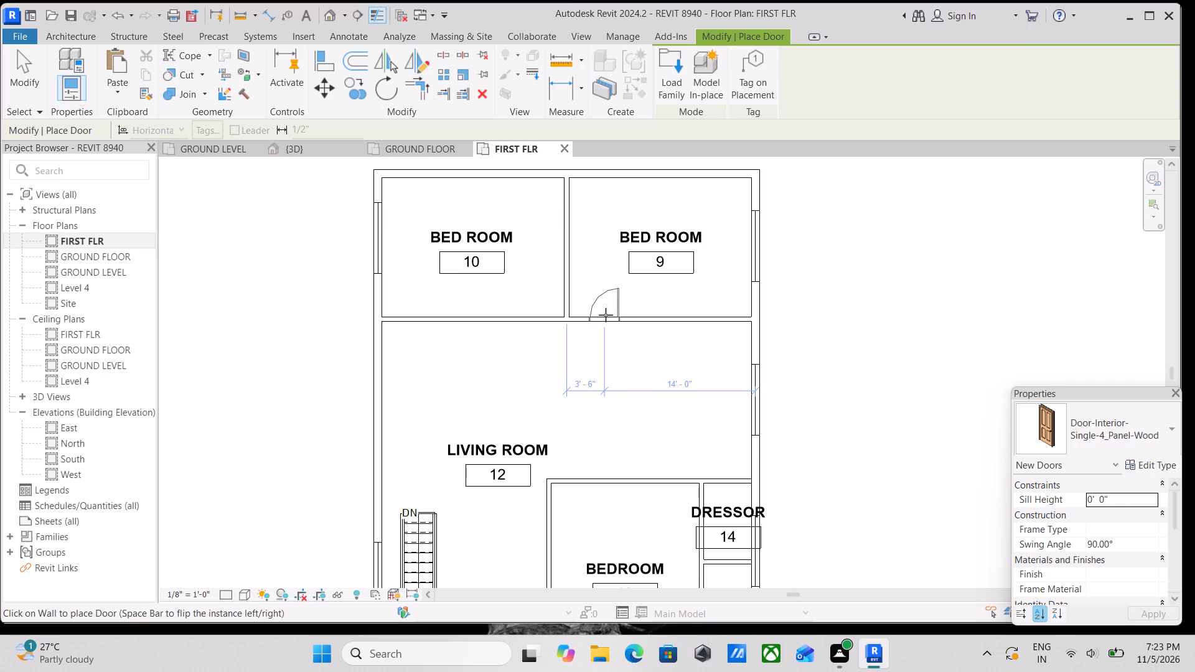
click(606, 315)
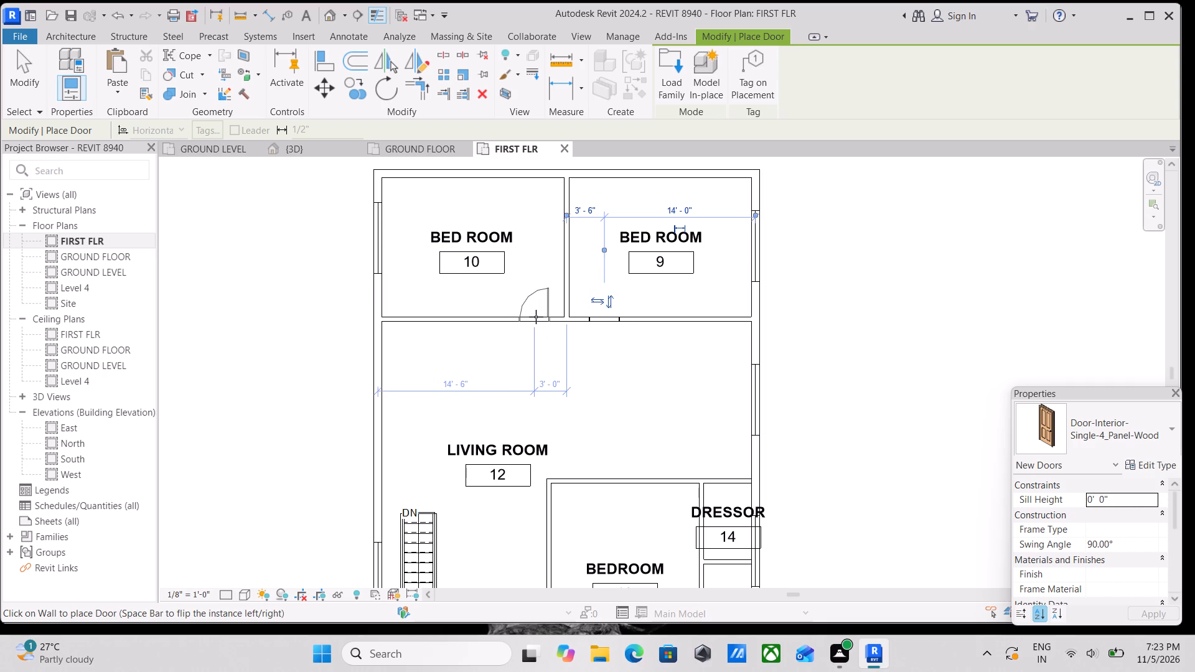
click(536, 317)
Place a Door-Interior-Single-4_Panel-Wood door between the living room and BEDROOM 13, 3'-6" from the bedroom's stair-side wall, swinging into the bedroom.
scroll(536, 317, down, 3)
middle_drag(536, 317, 504, 223)
scroll(550, 330, down, 1)
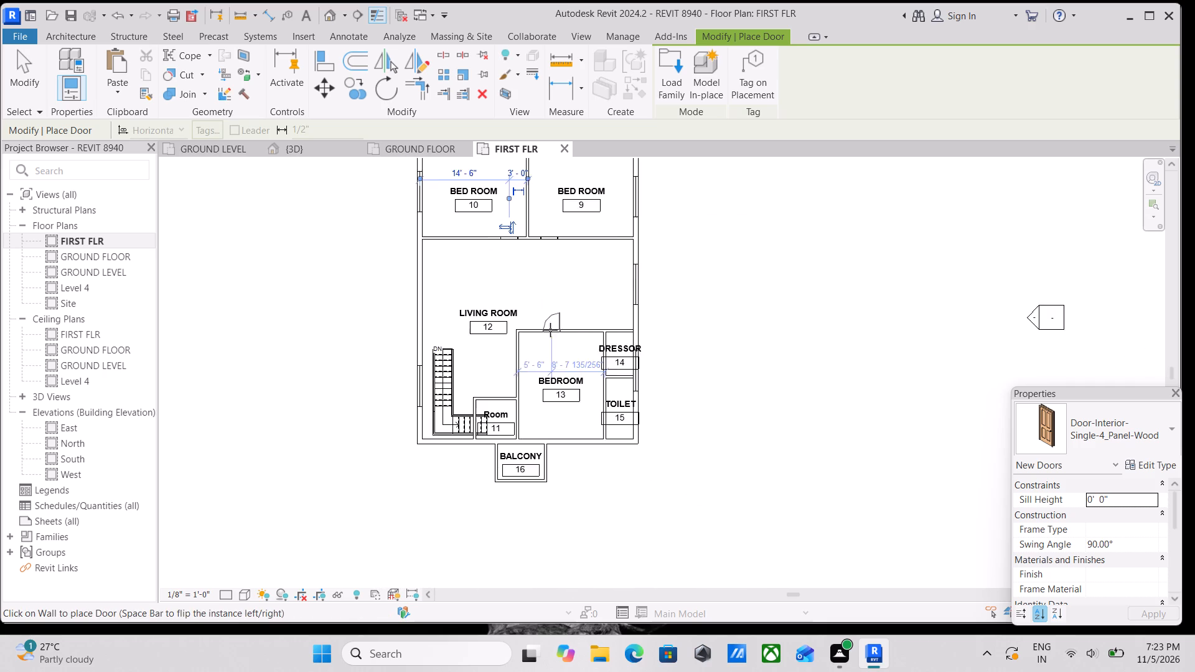
middle_drag(545, 315, 536, 282)
scroll(528, 313, up, 2)
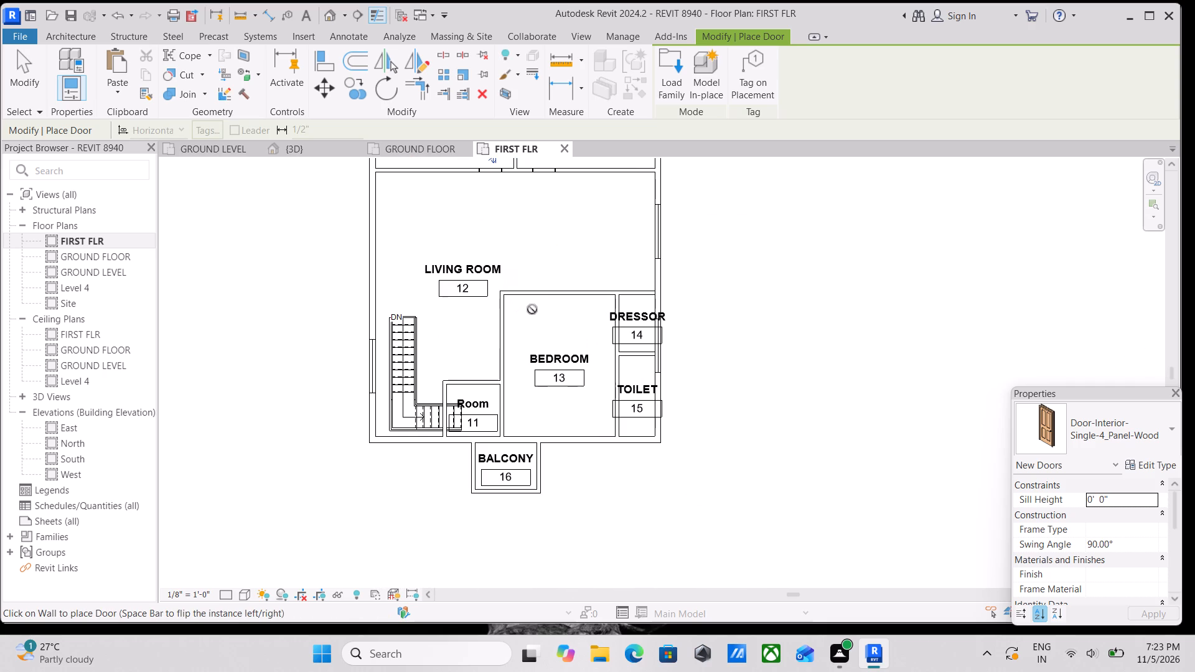
scroll(536, 295, up, 6)
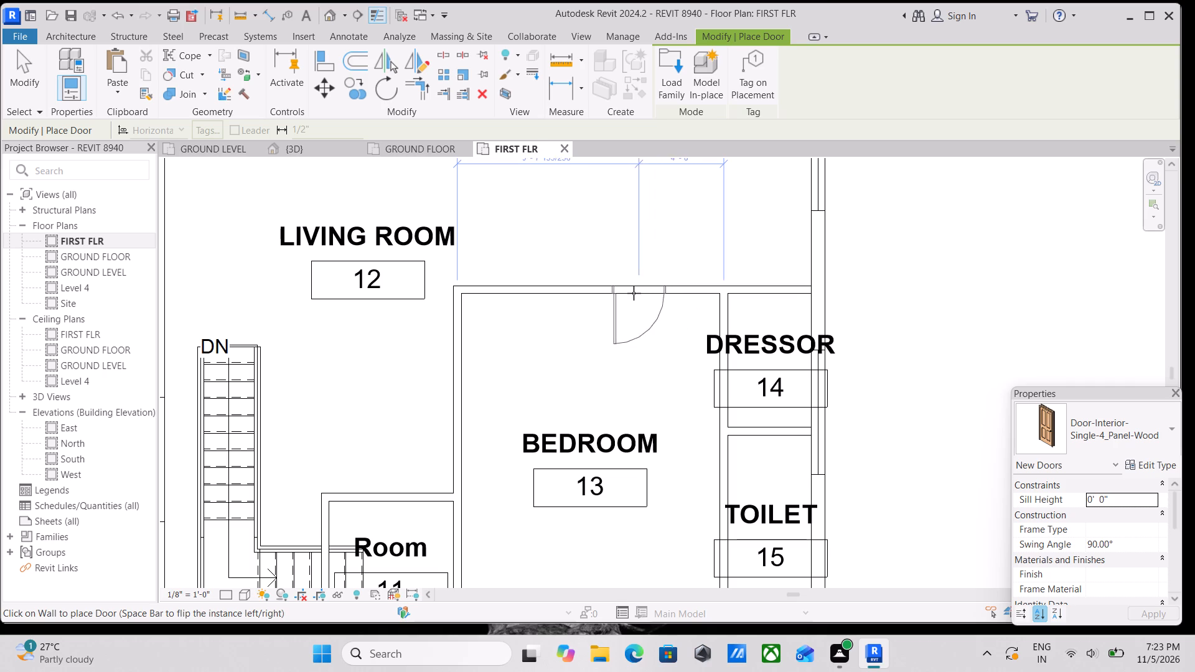
click(523, 294)
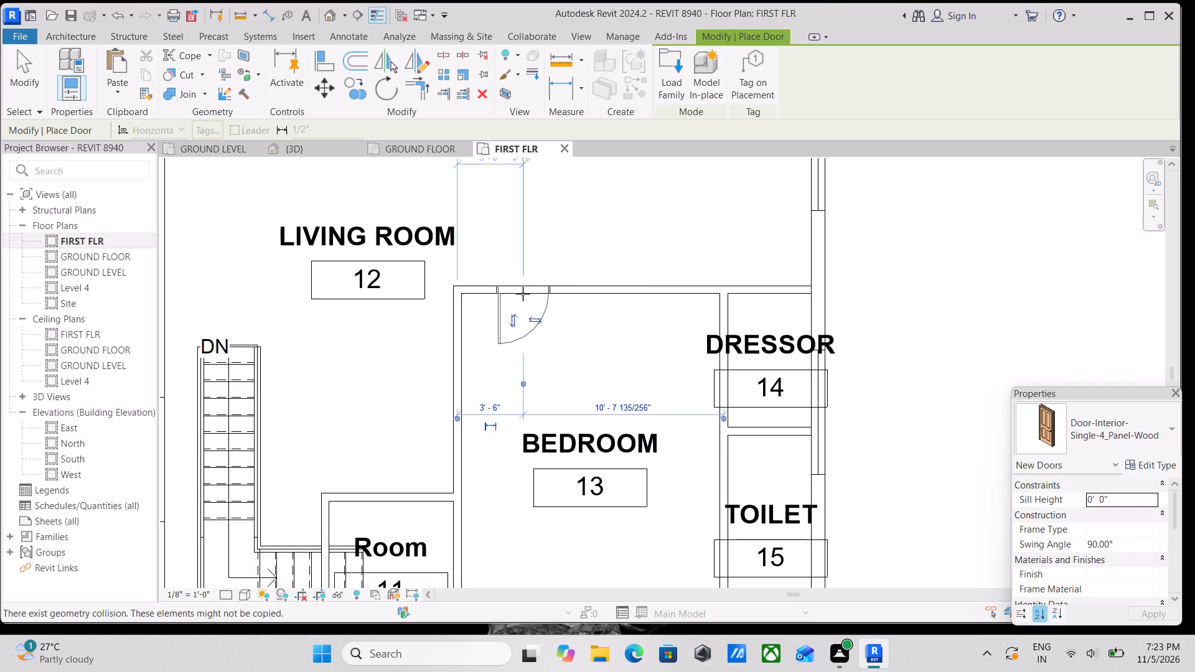
Place a Single-Flush 30" x 80" door between BEDROOM 13 and DRESSOR 14, 1'-6" from the living-room wall, swinging into the bedroom.
scroll(571, 329, down, 3)
middle_drag(573, 297, 600, 205)
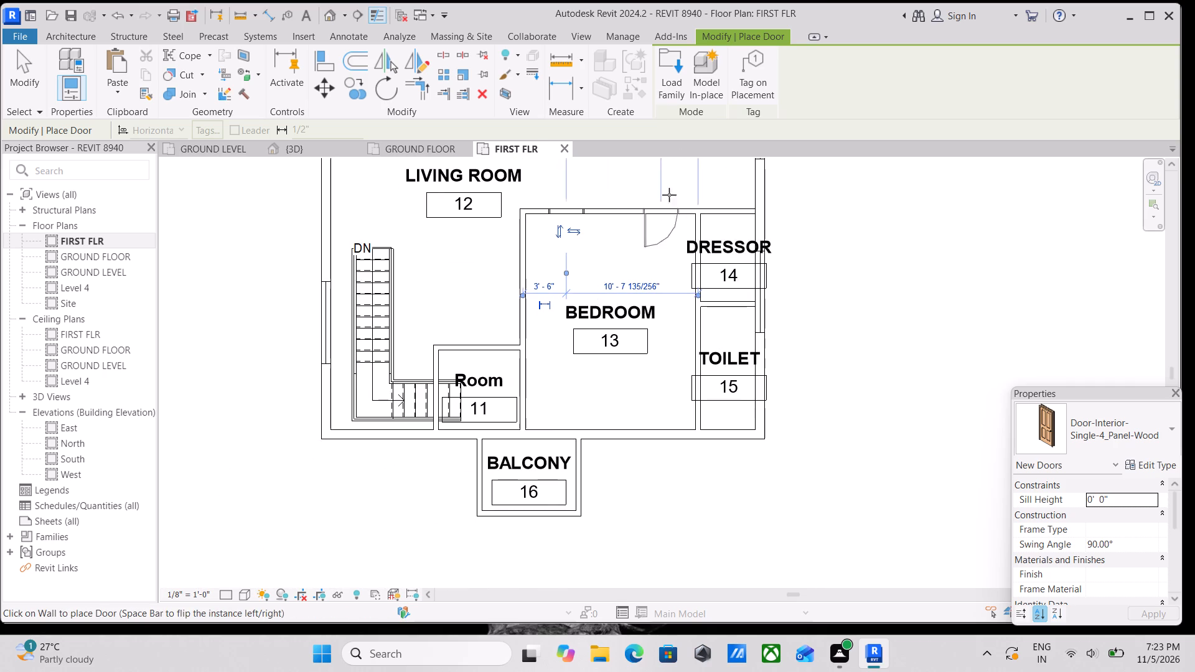
click(1146, 429)
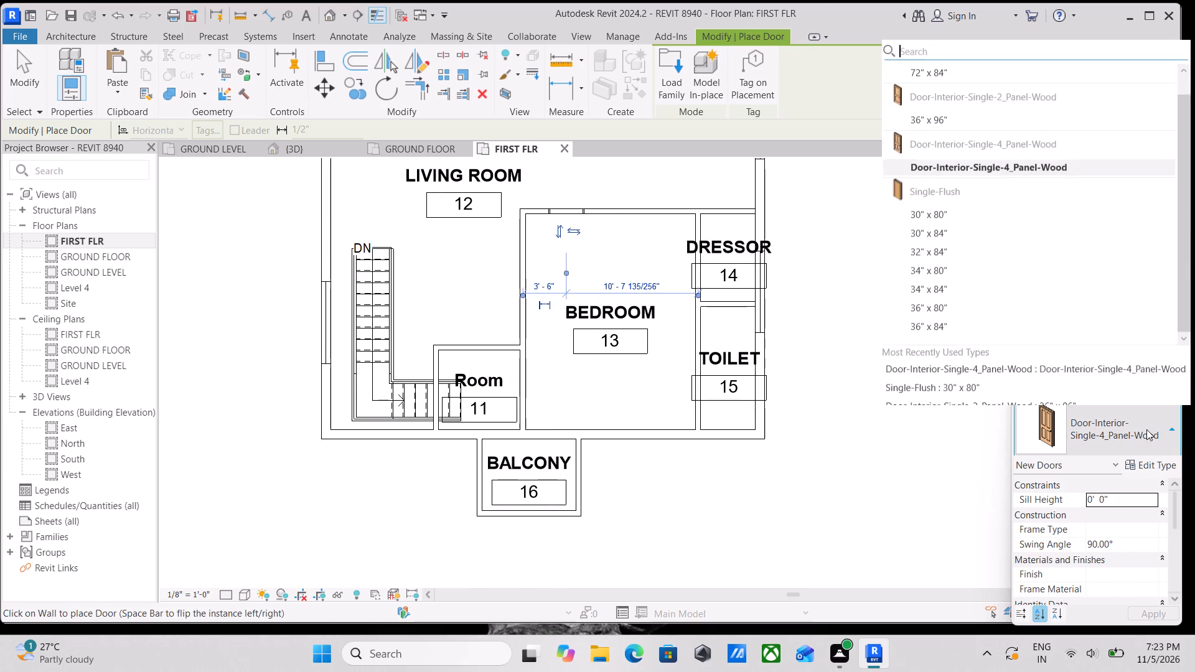
scroll(970, 167, down, 2)
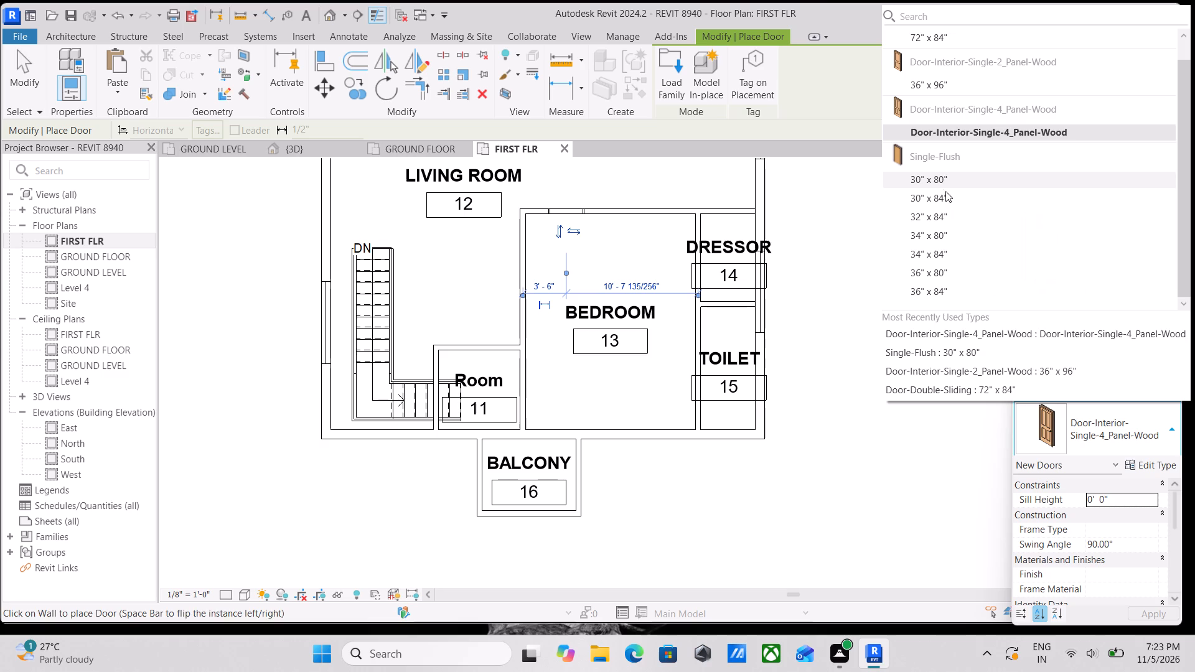
click(939, 180)
scroll(688, 236, up, 2)
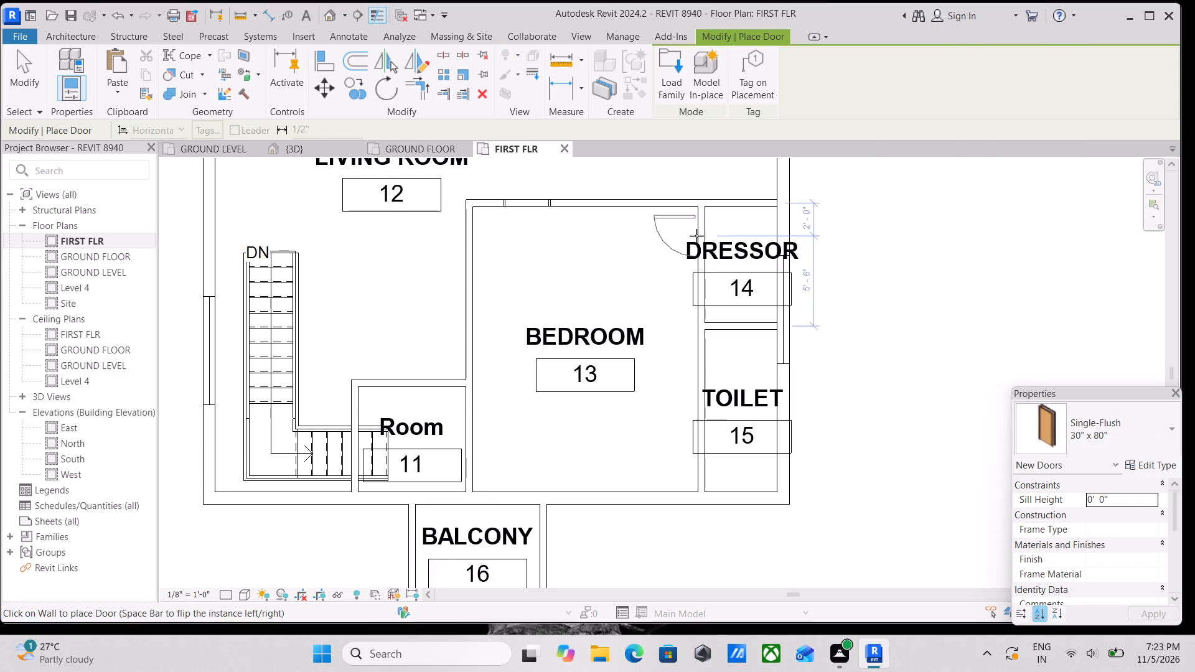
scroll(702, 230, up, 3)
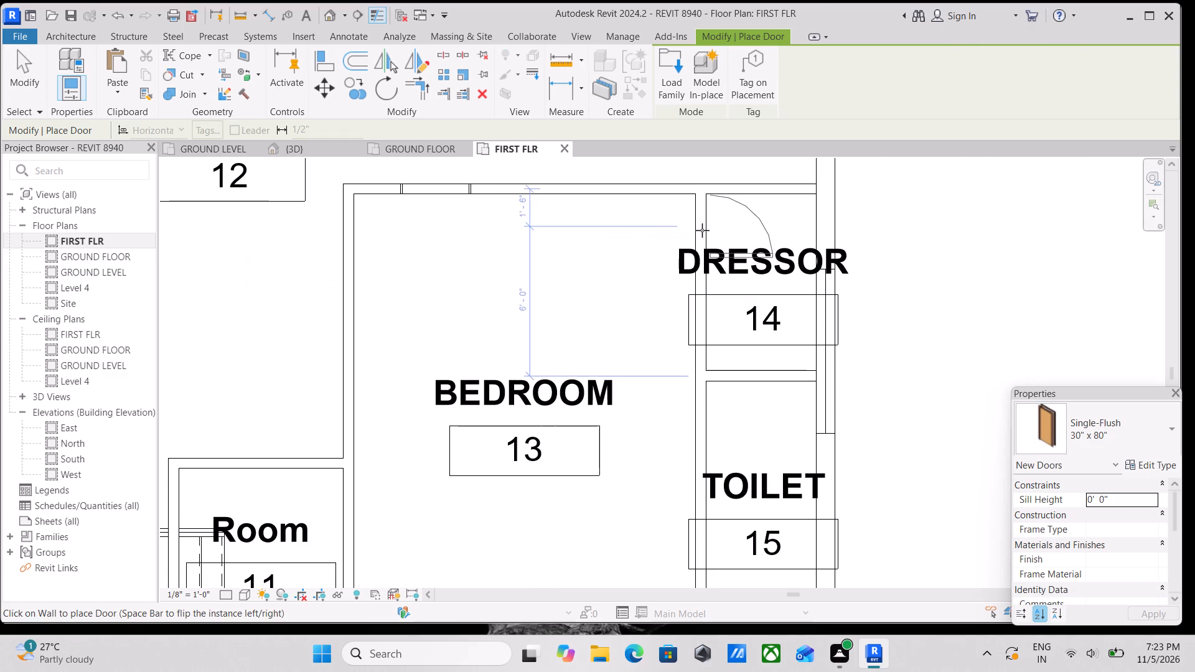
click(691, 230)
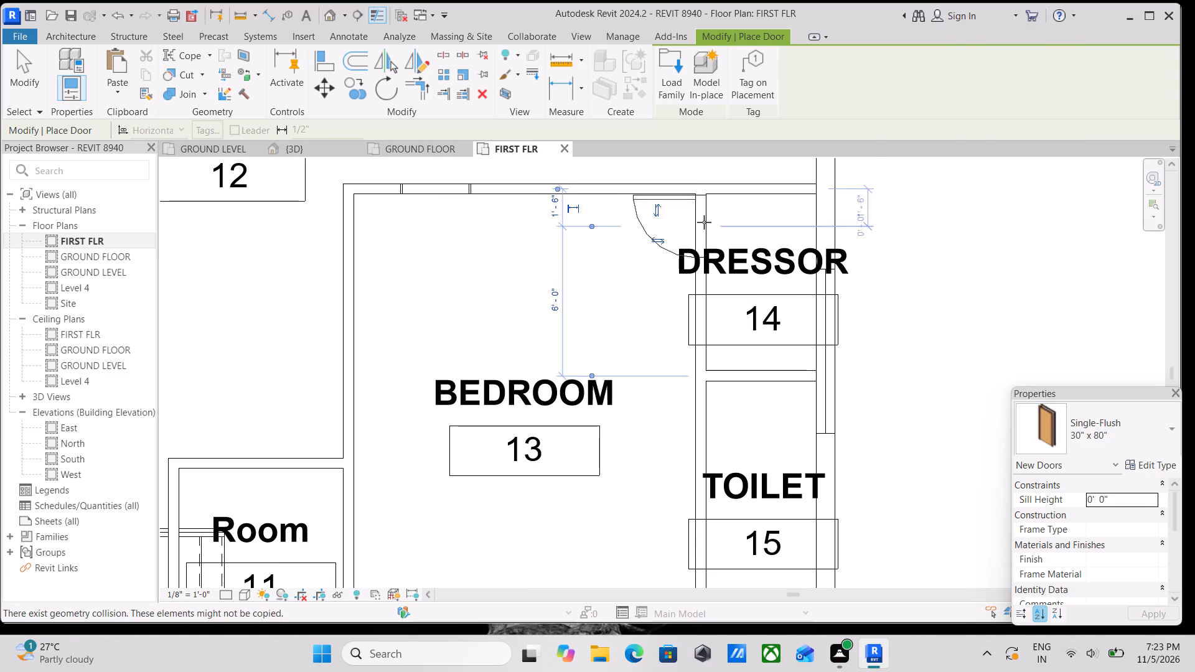
Place a Single-Flush 30" x 80" door between BEDROOM 13 and TOILET 15, 2'-0" from the dressor–toilet wall, and flip it to swing into the toilet.
scroll(708, 218, up, 2)
scroll(708, 219, down, 3)
middle_drag(687, 225, 686, 182)
middle_drag(700, 322, 707, 238)
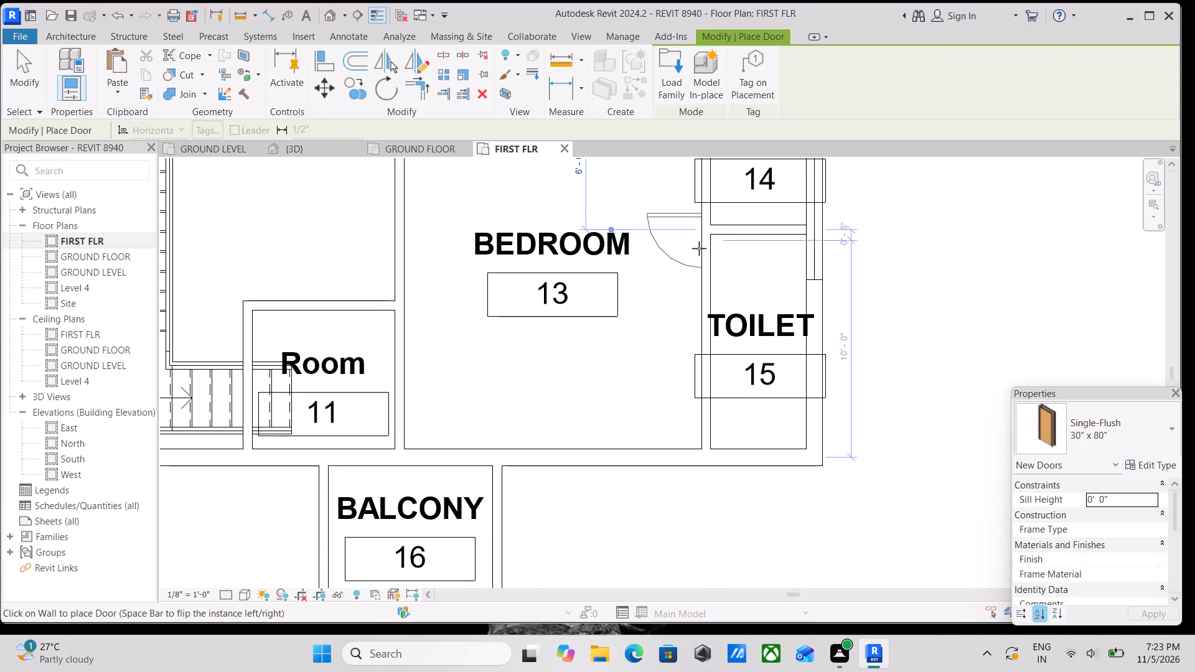
click(701, 269)
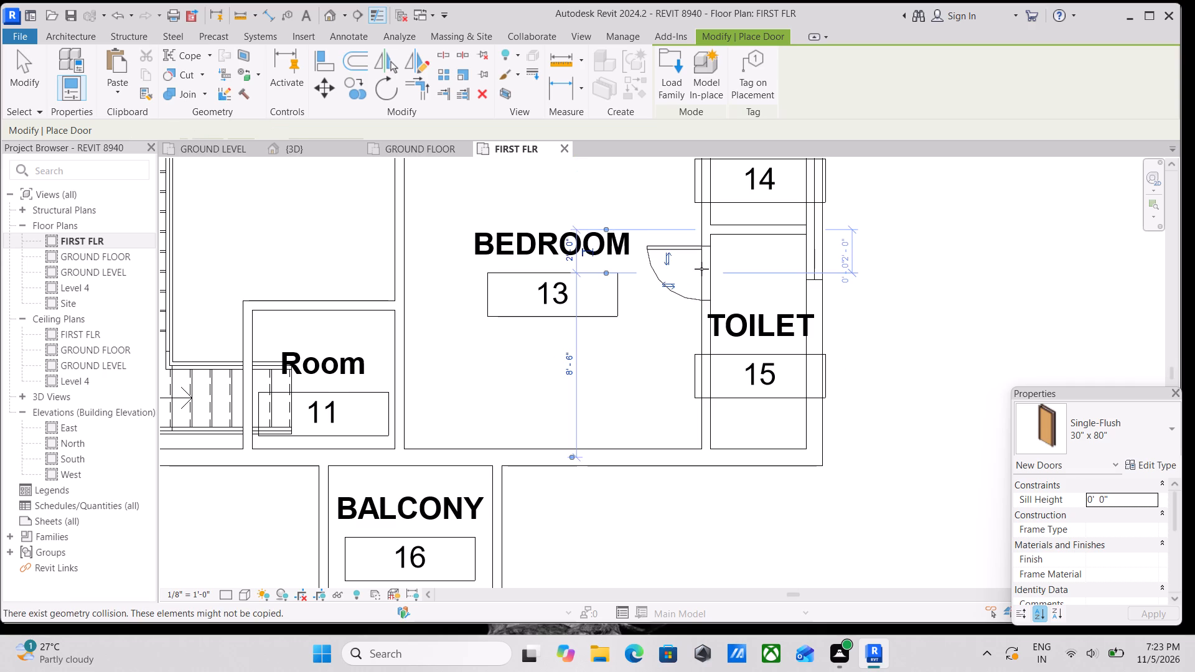
scroll(701, 269, down, 3)
key(Escape)
key(Escape)
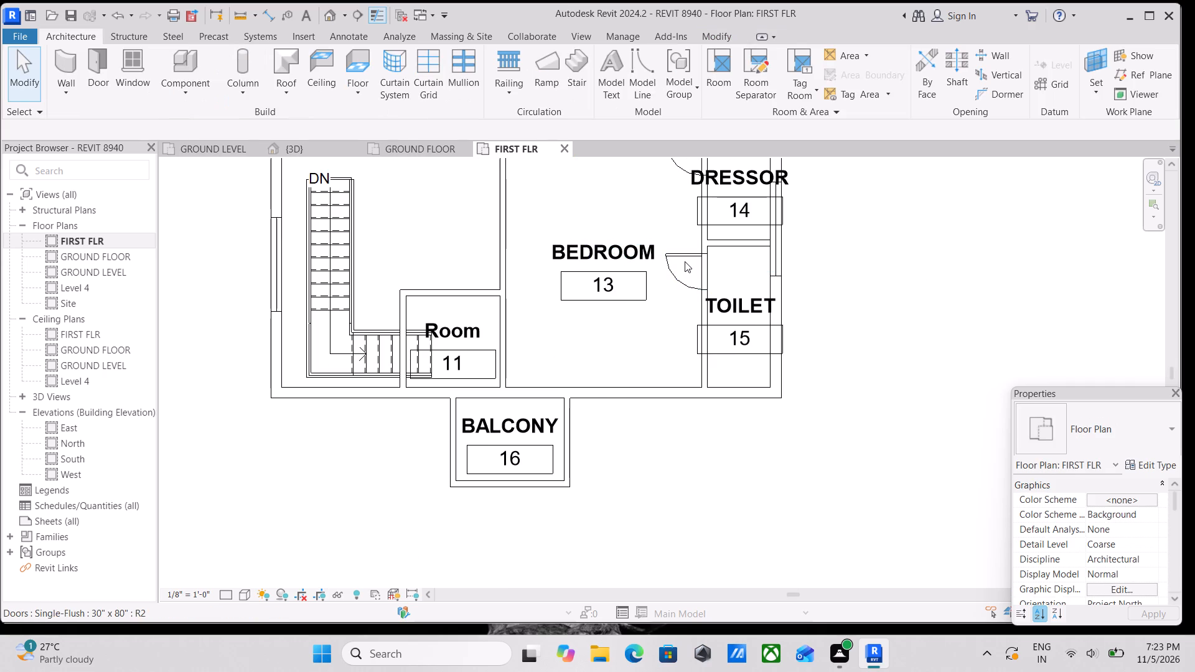
click(685, 260)
key(space)
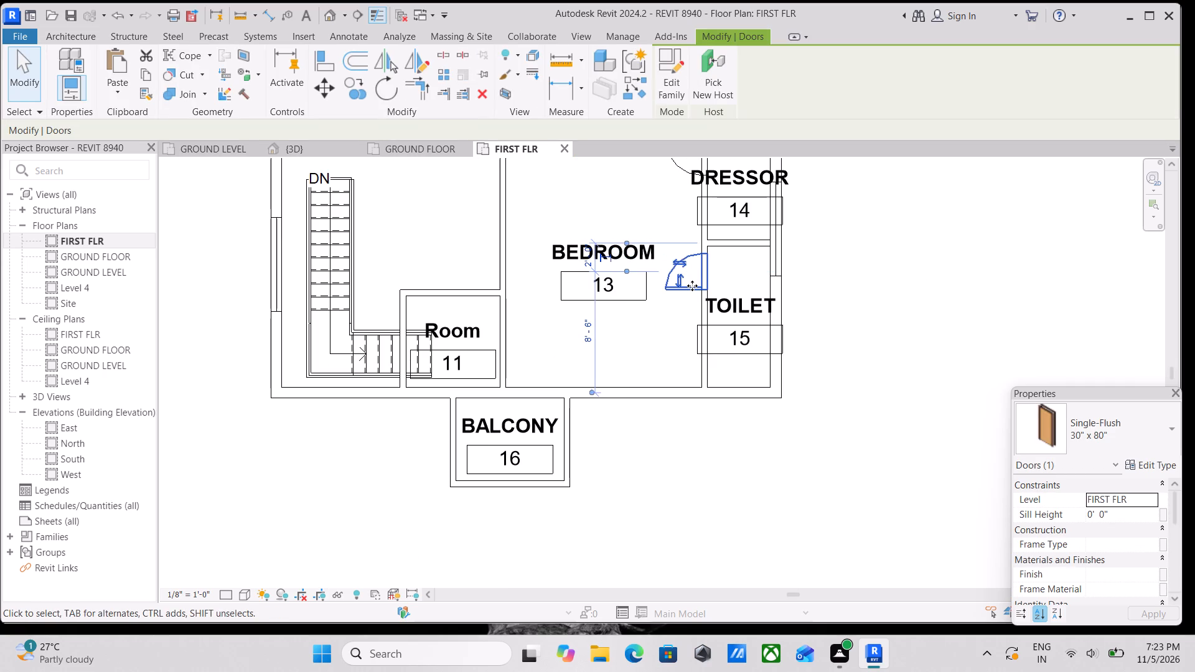
key(space)
key(Escape)
Delete the three INTERIOR WALL 5" walls enclosing BALCONY 16.
scroll(724, 286, down, 2)
middle_drag(724, 284, 718, 235)
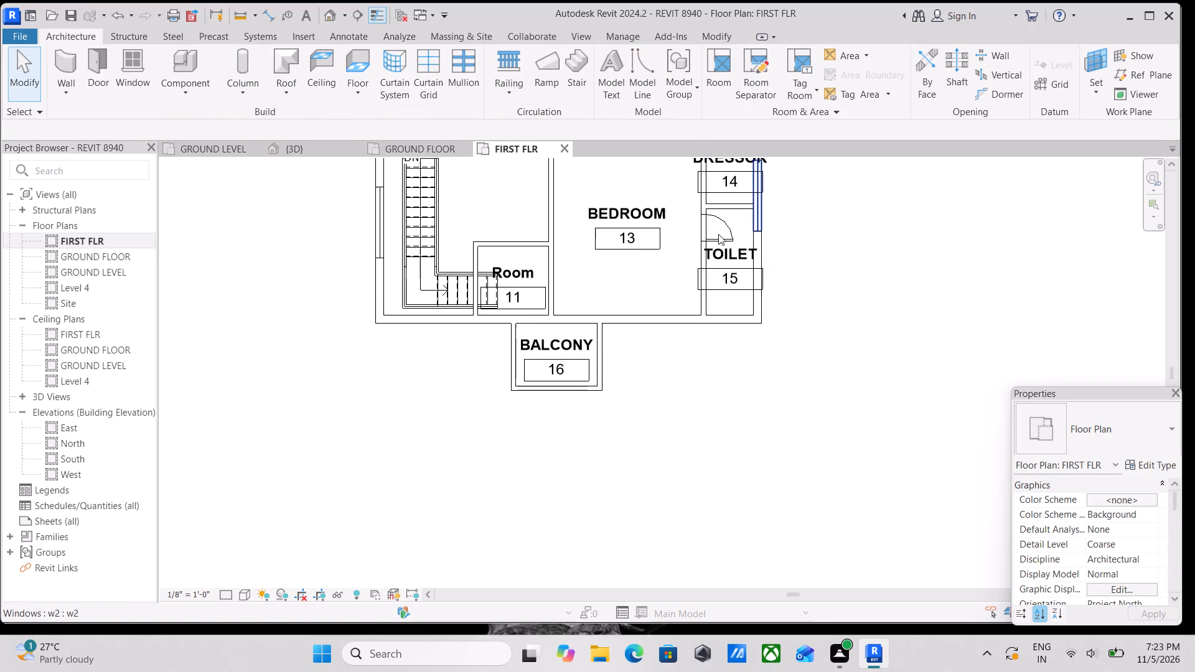
scroll(653, 246, down, 1)
middle_drag(653, 246, 679, 316)
middle_drag(589, 283, 629, 324)
middle_drag(604, 426, 627, 365)
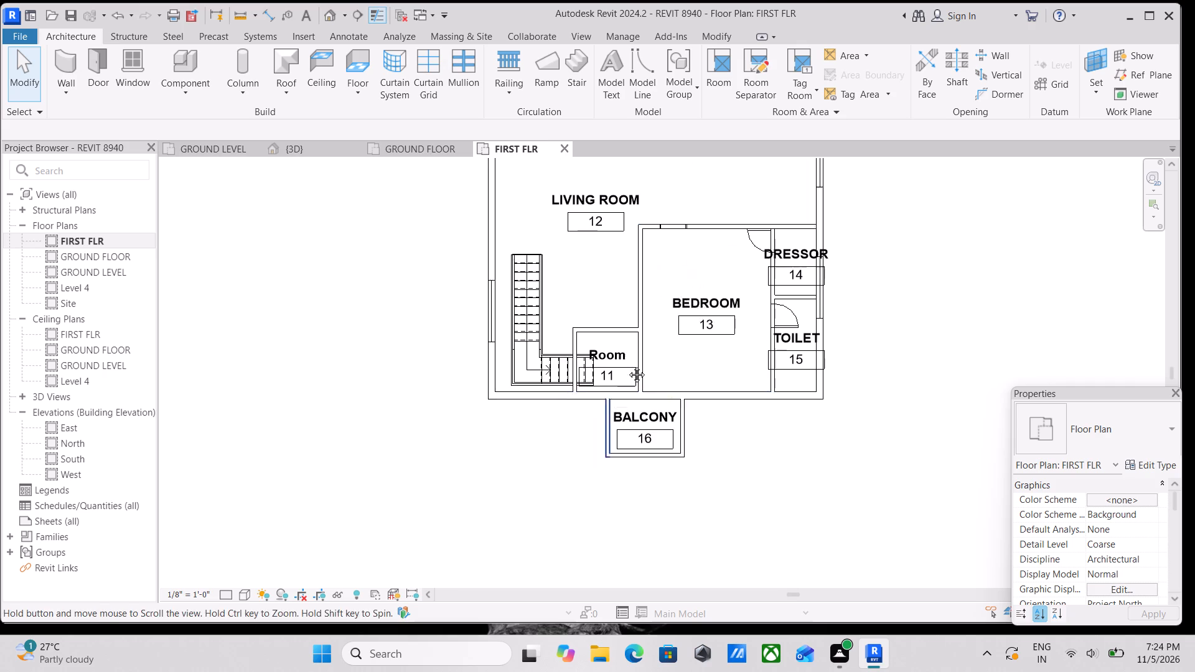
middle_drag(627, 365, 637, 322)
scroll(678, 383, up, 2)
click(719, 340)
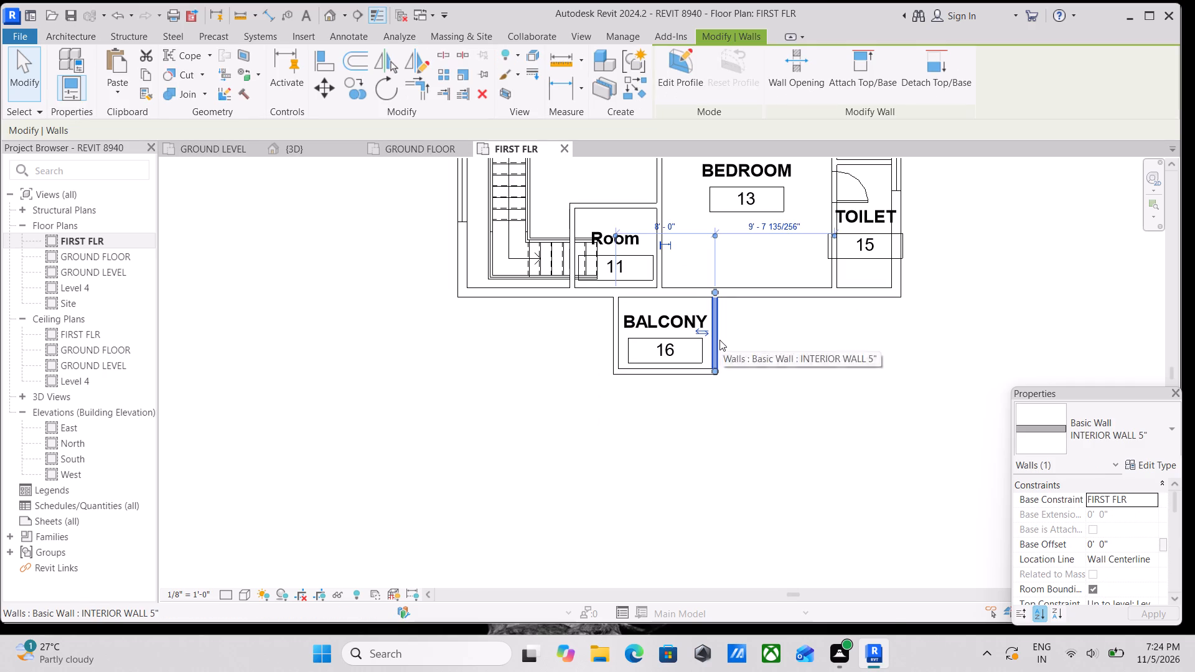
right_click(719, 340)
click(744, 424)
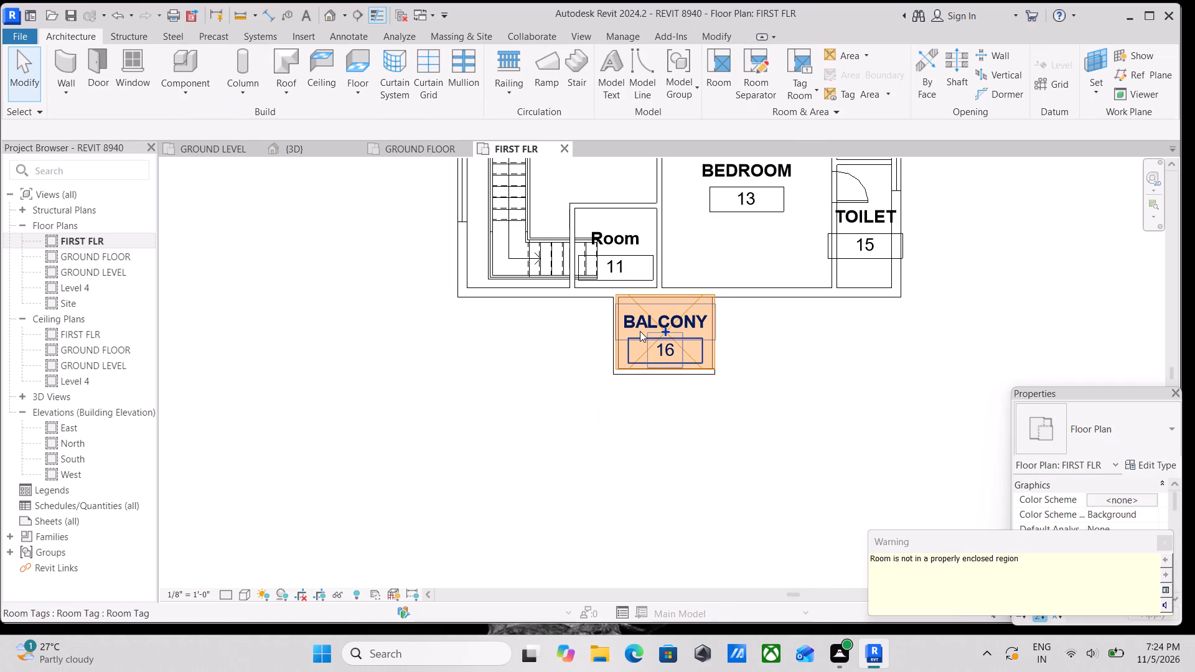
key(Escape)
scroll(663, 358, up, 3)
key(Escape)
click(593, 318)
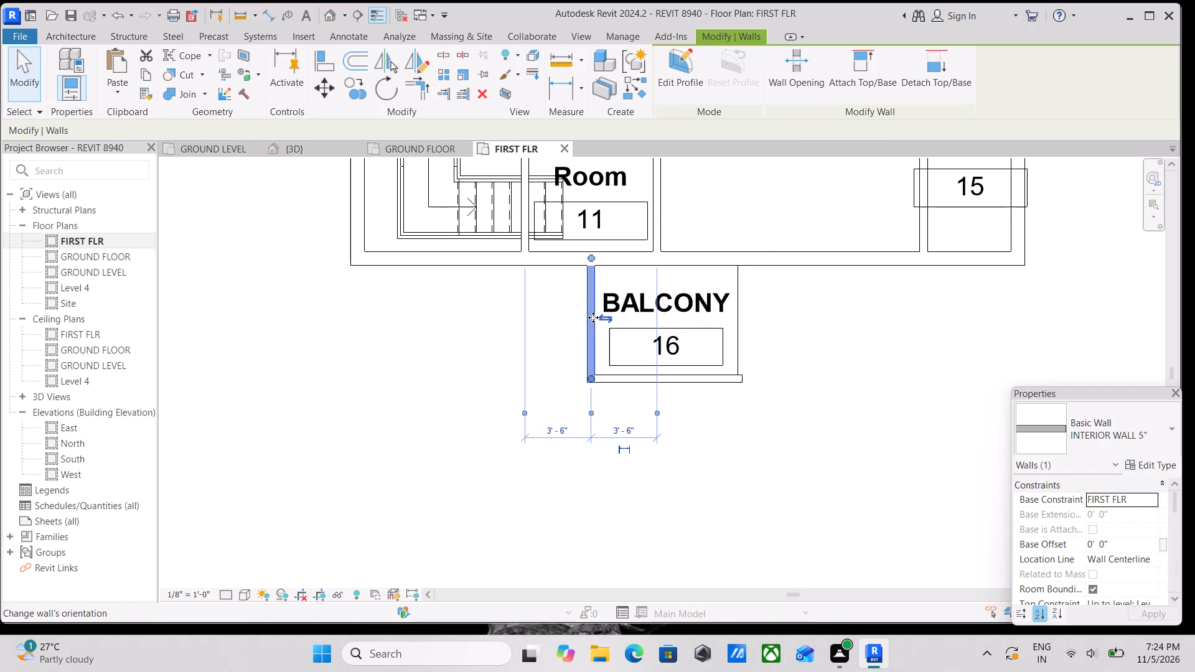
right_click(593, 317)
click(642, 432)
click(636, 378)
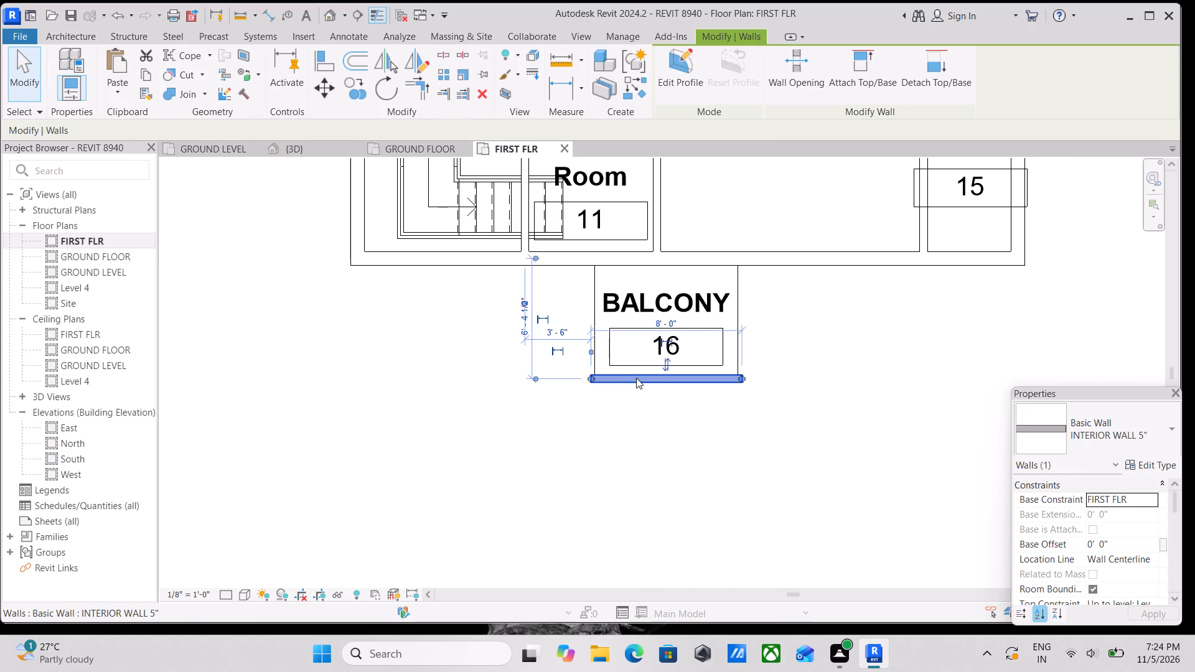
right_click(636, 378)
click(667, 425)
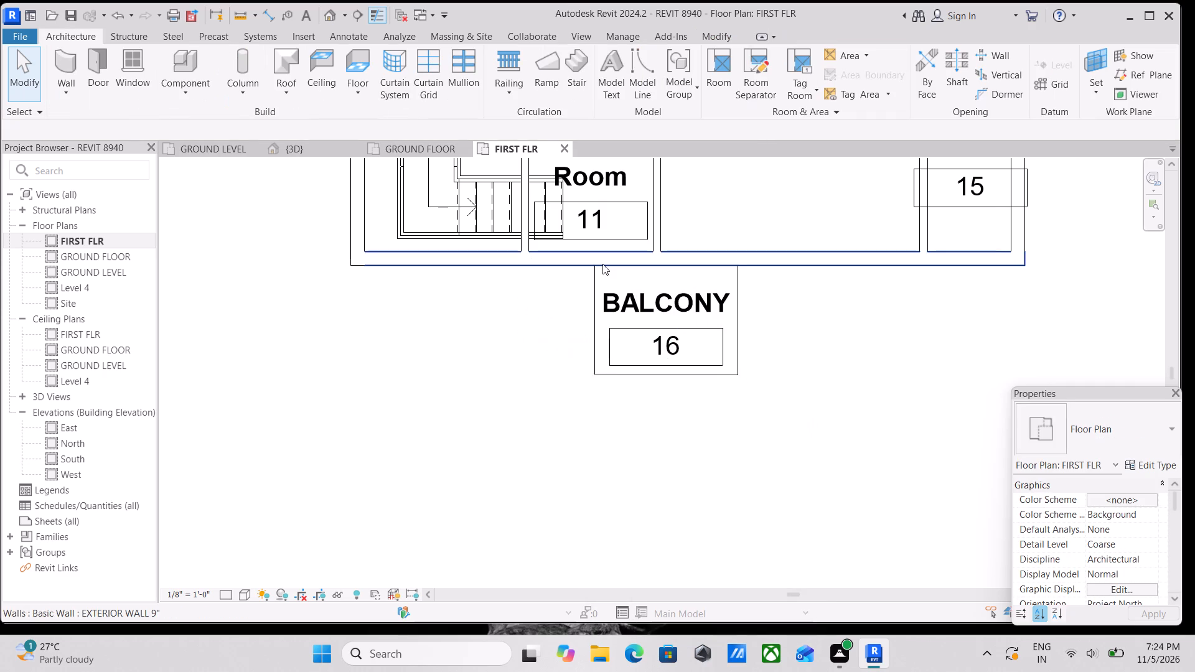
Edit the first-floor marble flooring's boundary and delete the four sketch lines outlining the balcony.
middle_drag(602, 264, 457, 289)
scroll(533, 291, down, 1)
middle_drag(533, 291, 530, 300)
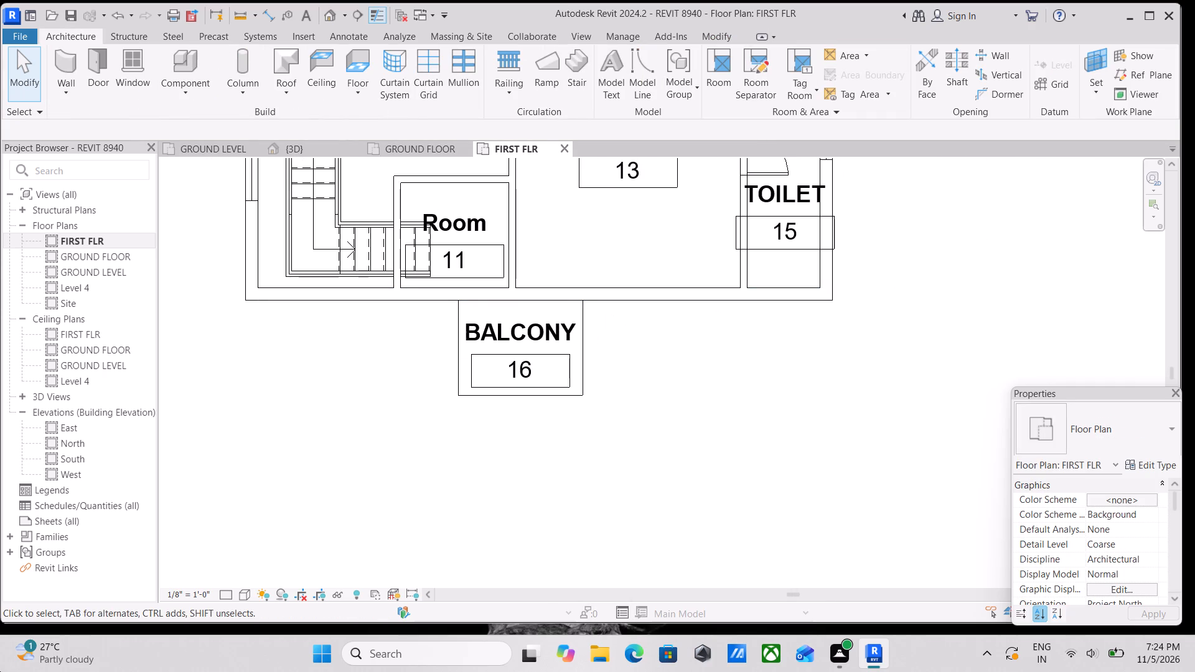
click(581, 386)
scroll(581, 386, down, 1)
middle_drag(581, 386, 574, 389)
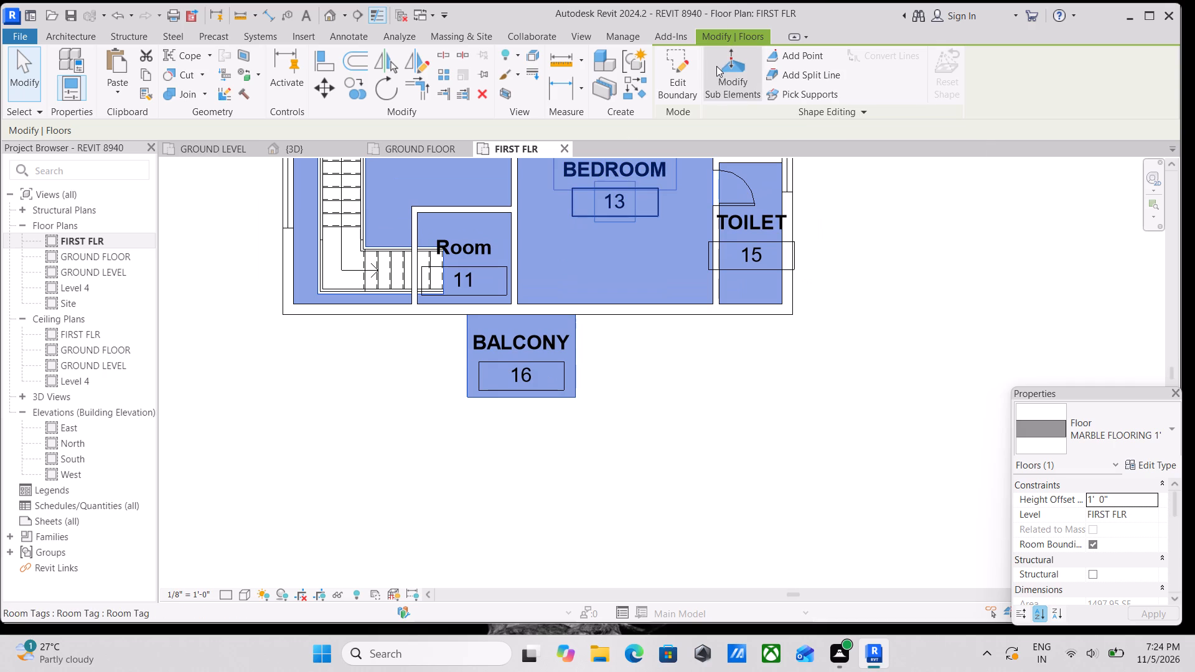
click(686, 72)
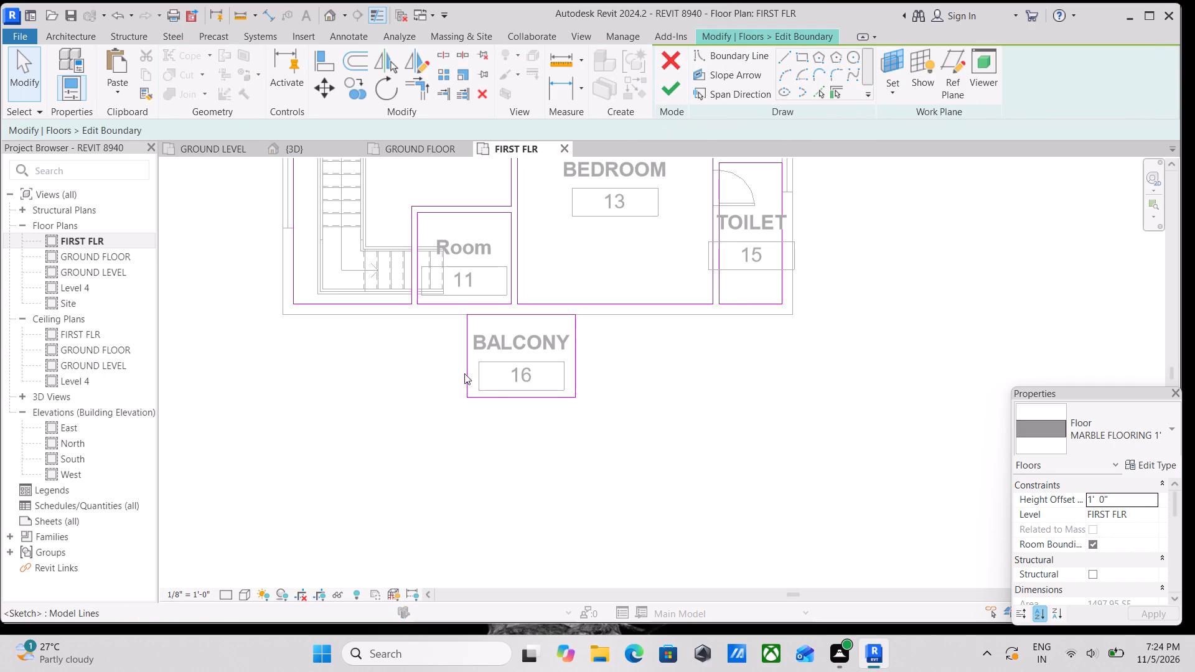
scroll(459, 337, up, 2)
key(Escape)
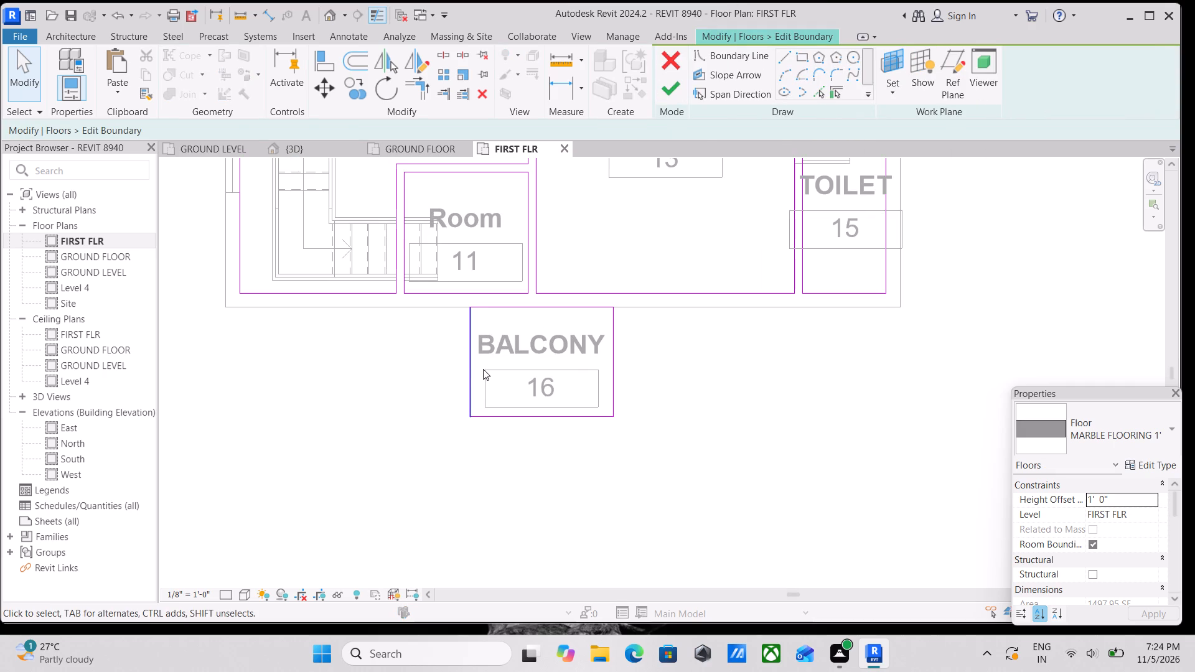
ctrl+click(473, 355)
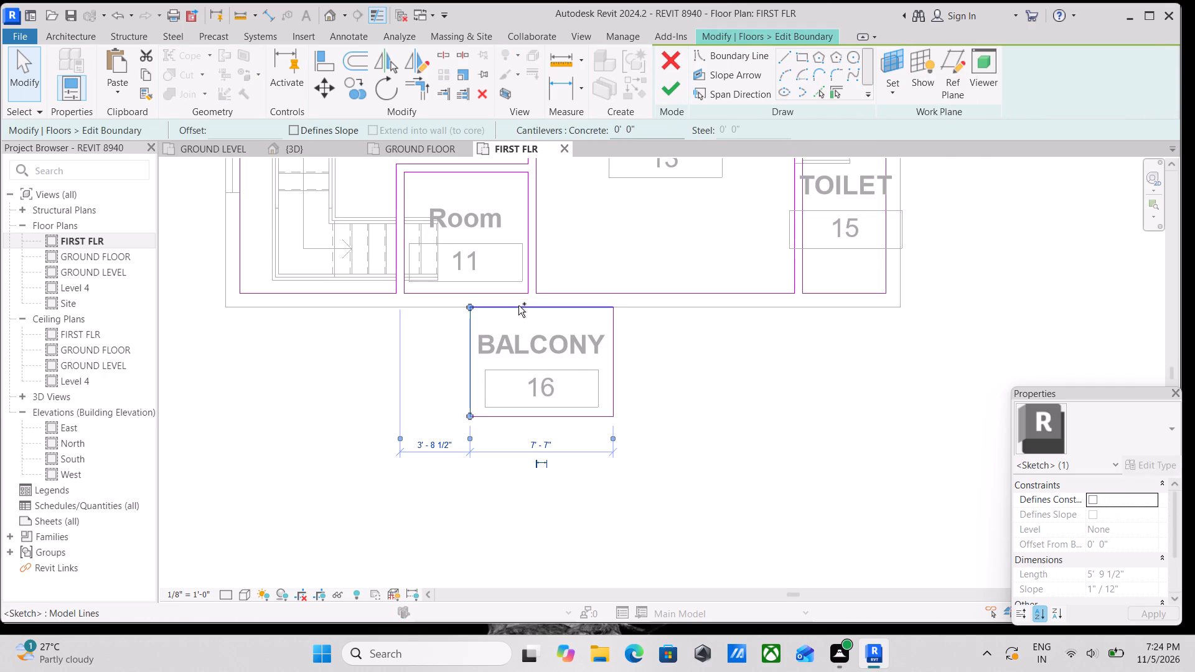
ctrl+click(518, 306)
ctrl+click(610, 350)
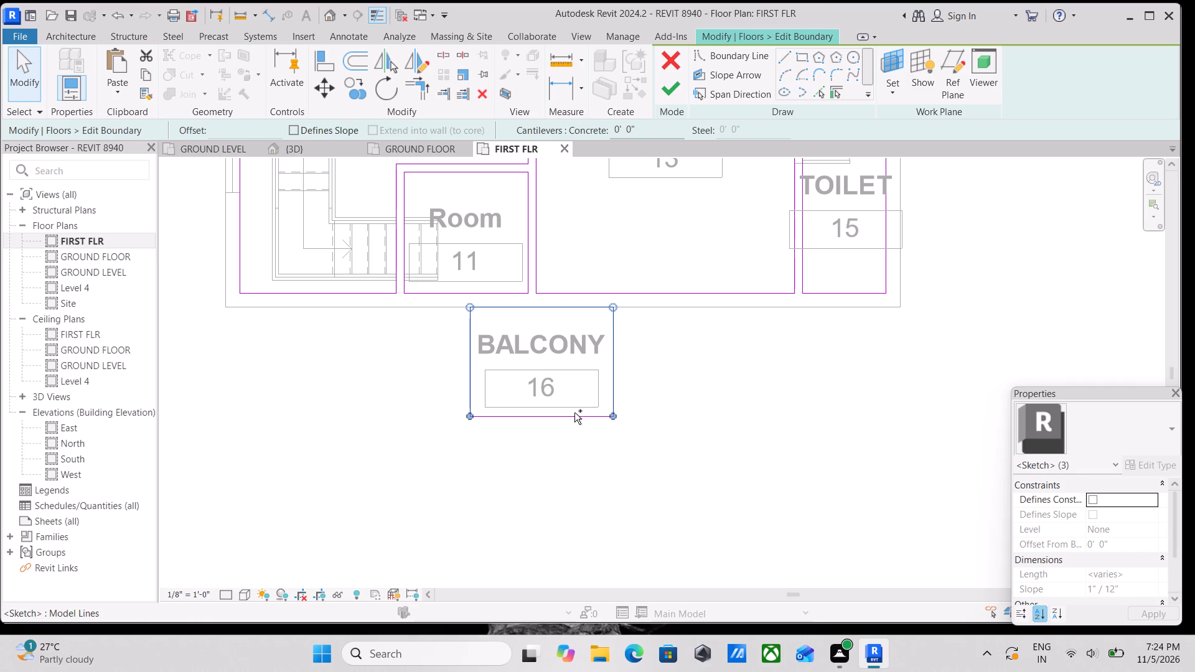
ctrl+click(574, 413)
right_click(574, 413)
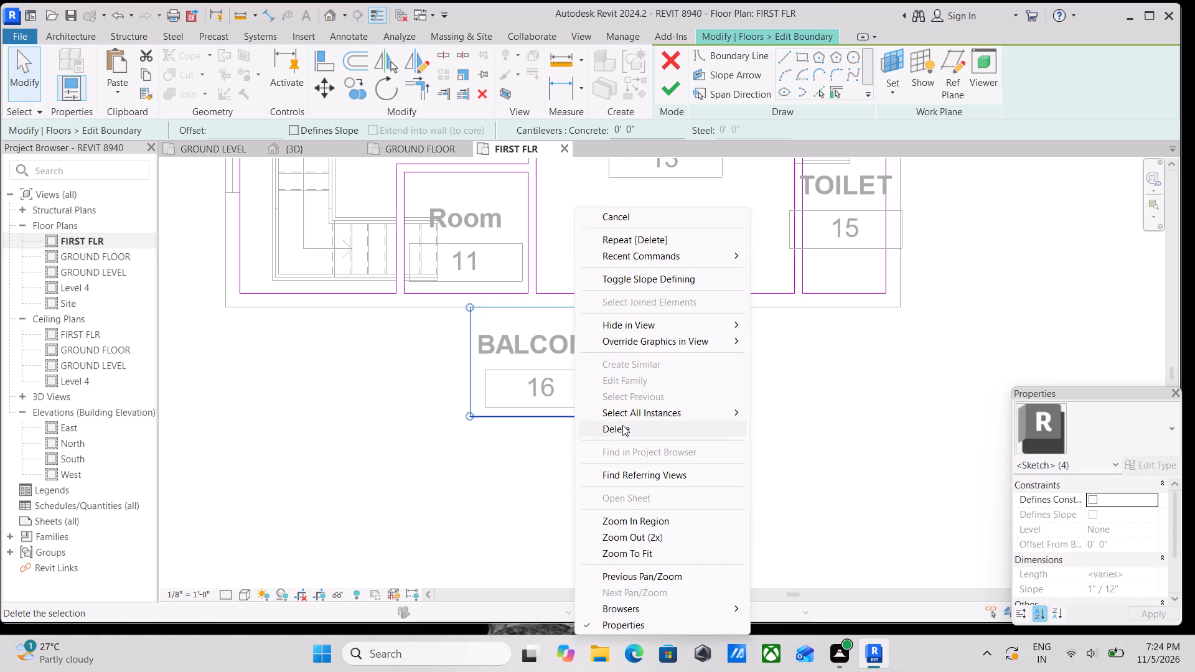
click(622, 425)
Sketch a 6'-0" deep rectangular balcony boundary outside BEDROOM 13, ending about 0'-9" before the toilet, and finish the floor without attaching walls.
middle_click(540, 307)
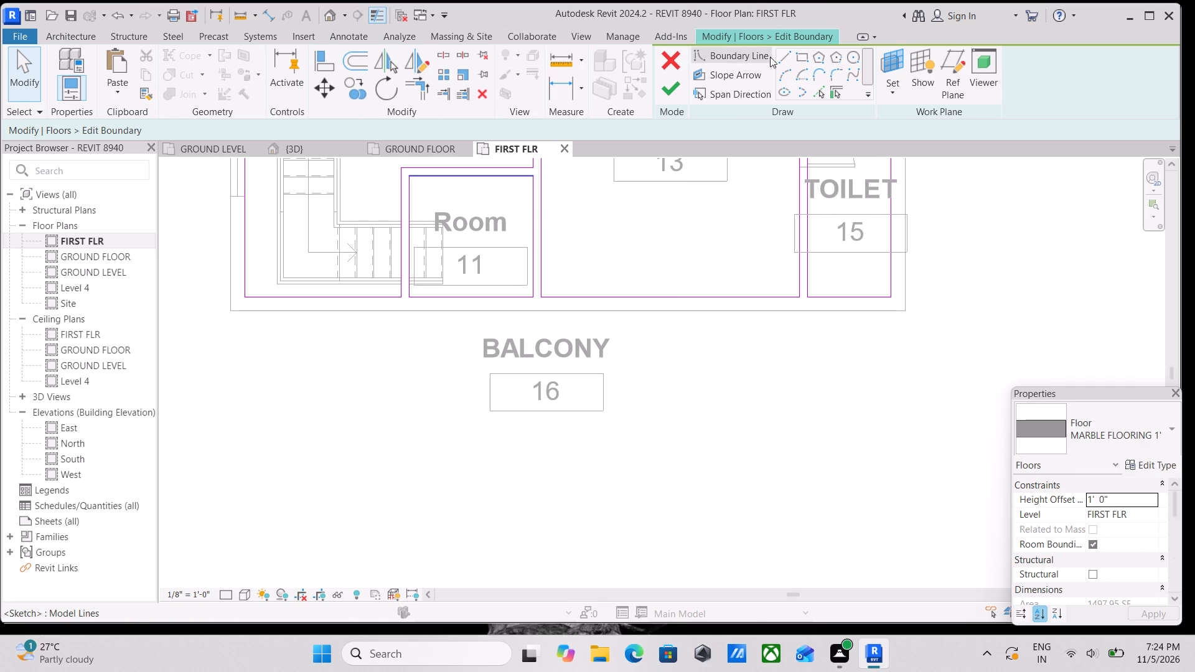
click(802, 54)
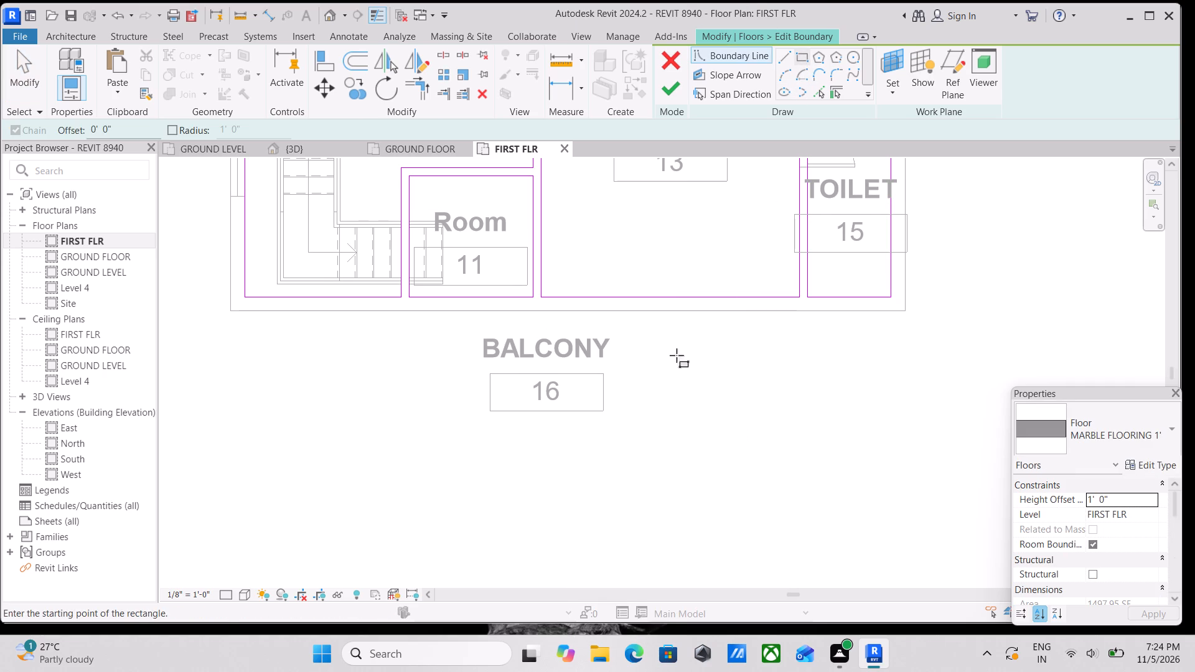
click(525, 309)
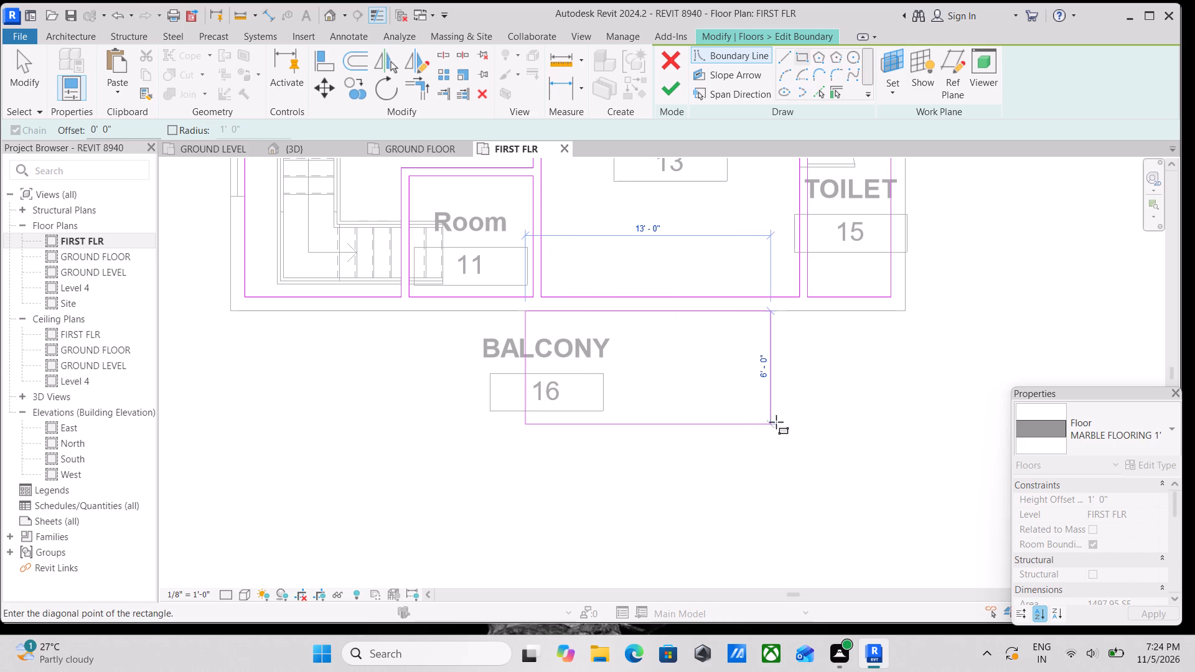
click(785, 425)
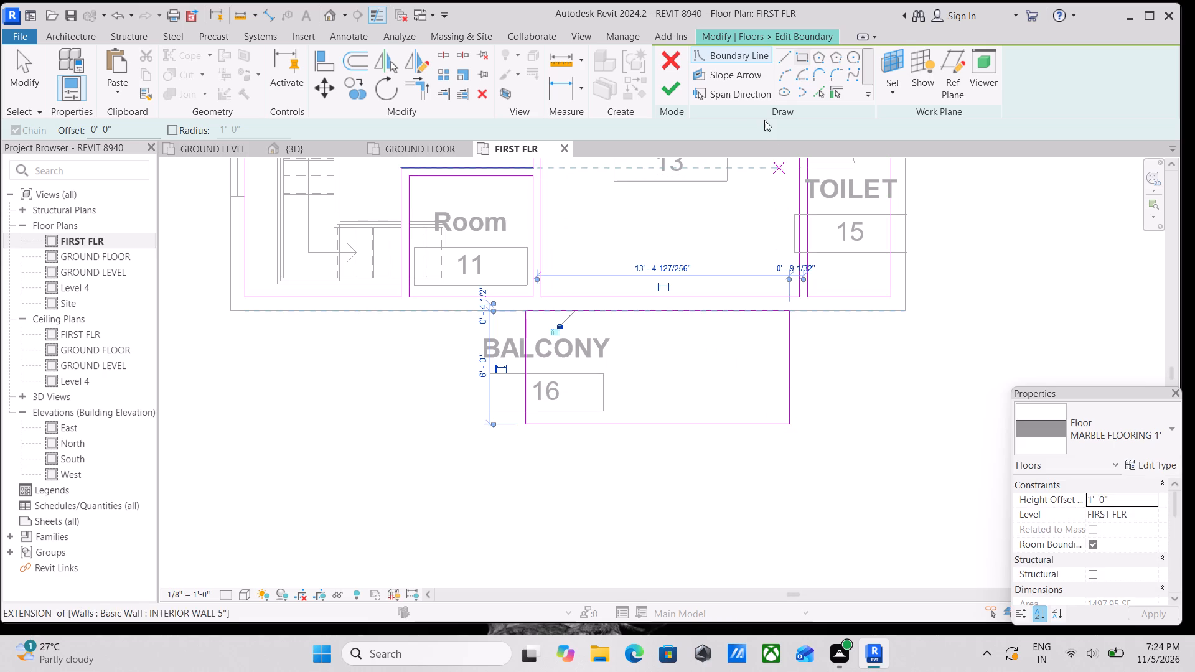
click(678, 85)
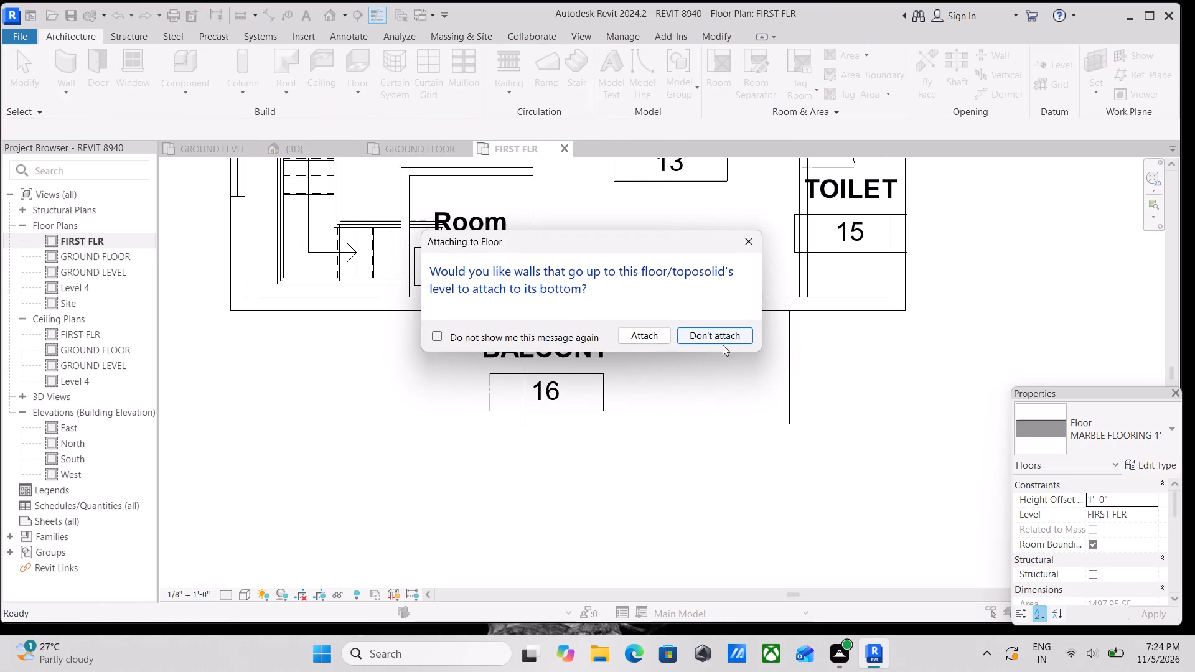
click(721, 338)
key(Escape)
Review the first-floor plan's rooms, doors, windows and reshaped balcony.
scroll(721, 338, down, 5)
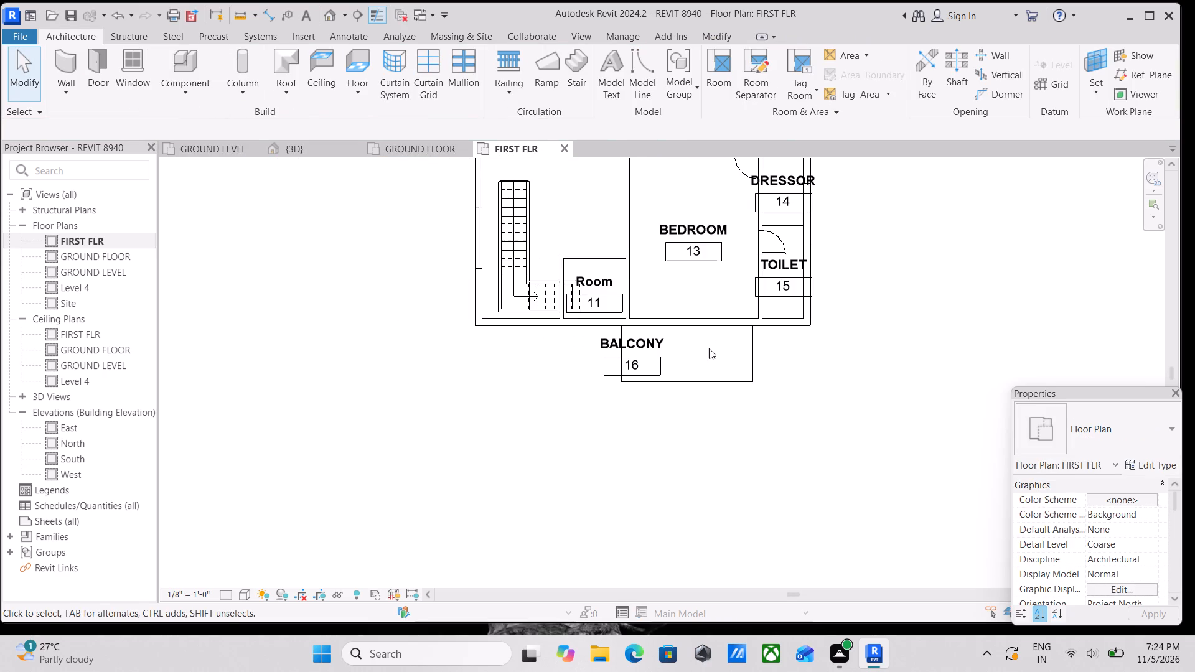
scroll(709, 348, down, 1)
shift+middle_drag(711, 346, 667, 434)
scroll(641, 302, up, 2)
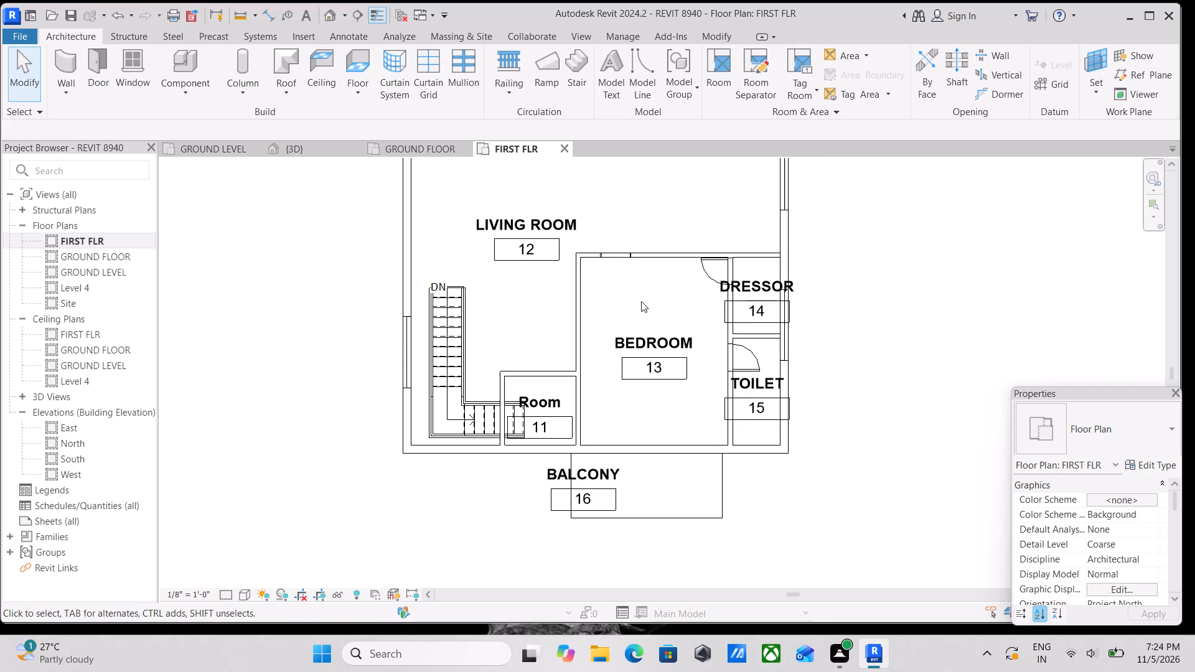
middle_drag(641, 307, 629, 409)
scroll(700, 422, up, 3)
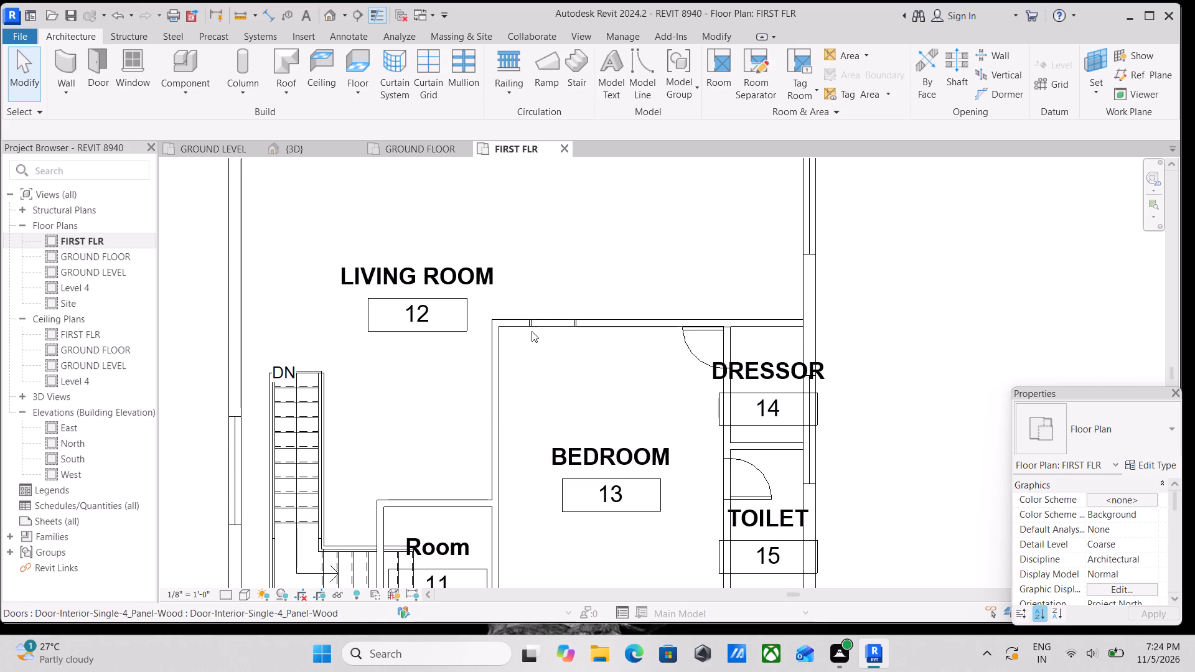
scroll(627, 321, down, 2)
middle_drag(624, 323, 619, 398)
scroll(584, 334, down, 2)
middle_drag(582, 343, 578, 370)
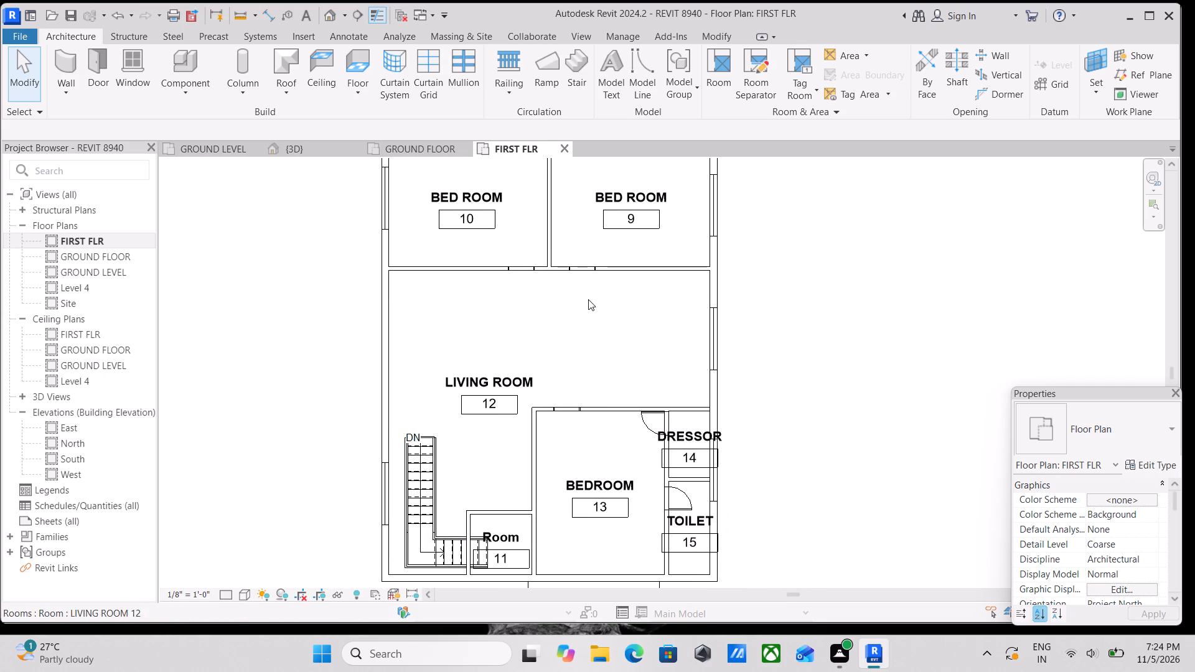
scroll(1141, 465, down, 2)
scroll(1072, 477, up, 2)
scroll(634, 359, down, 2)
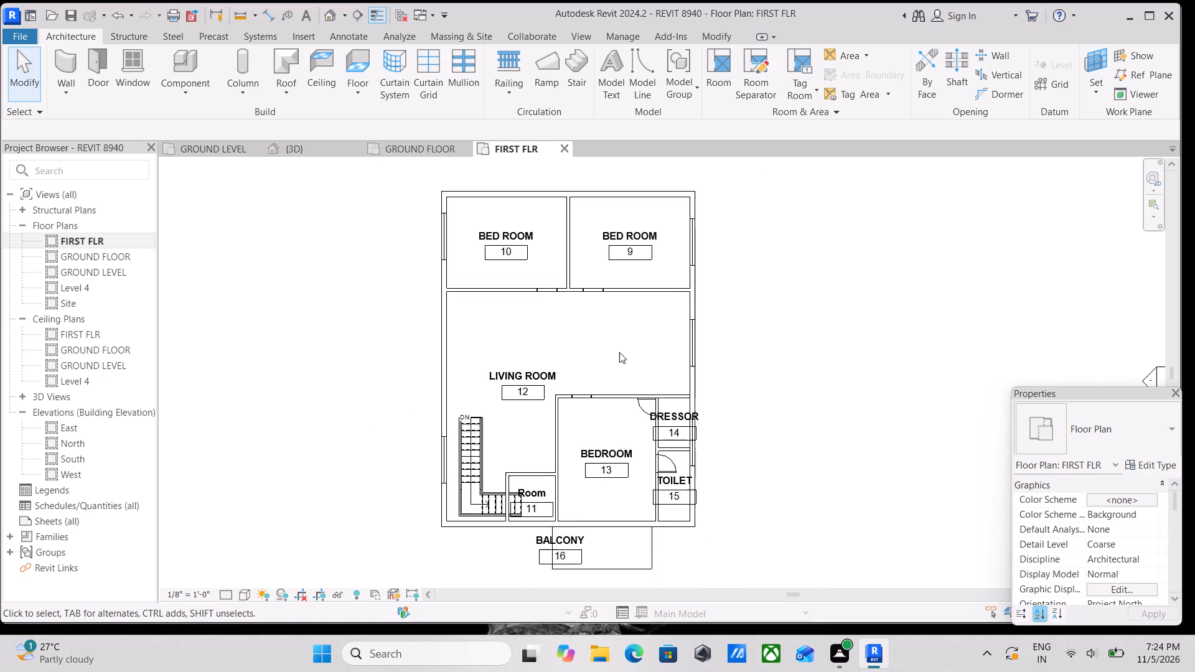
scroll(619, 352, down, 1)
Inspect the house in the 3D view from the front, side and rear, checking the balcony slab, windows and doors.
click(396, 145)
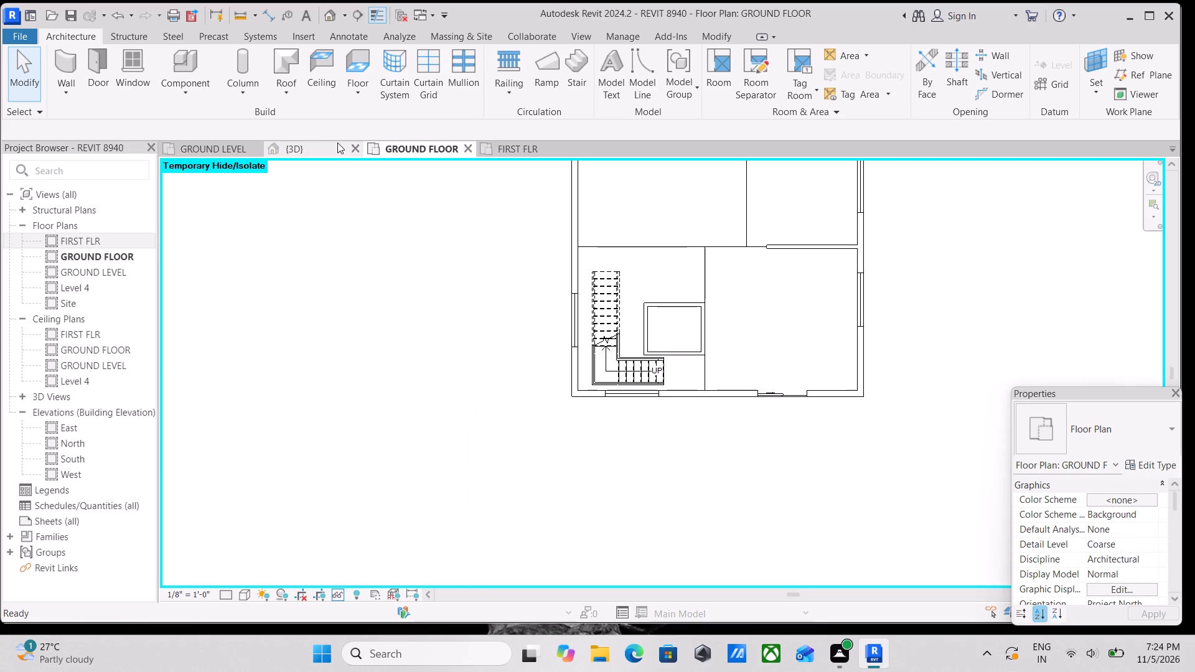
click(336, 143)
shift+middle_drag(574, 365, 541, 222)
middle_drag(654, 436, 599, 271)
scroll(653, 422, down, 1)
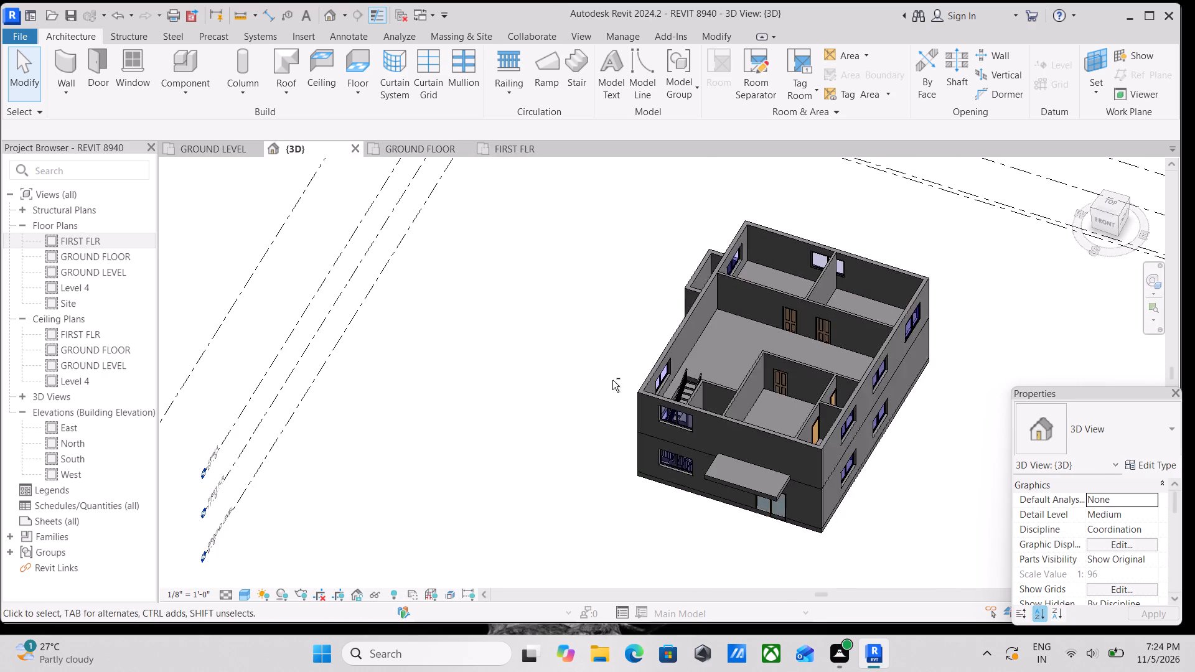
shift+middle_drag(619, 372, 765, 299)
shift+middle_drag(752, 400, 663, 314)
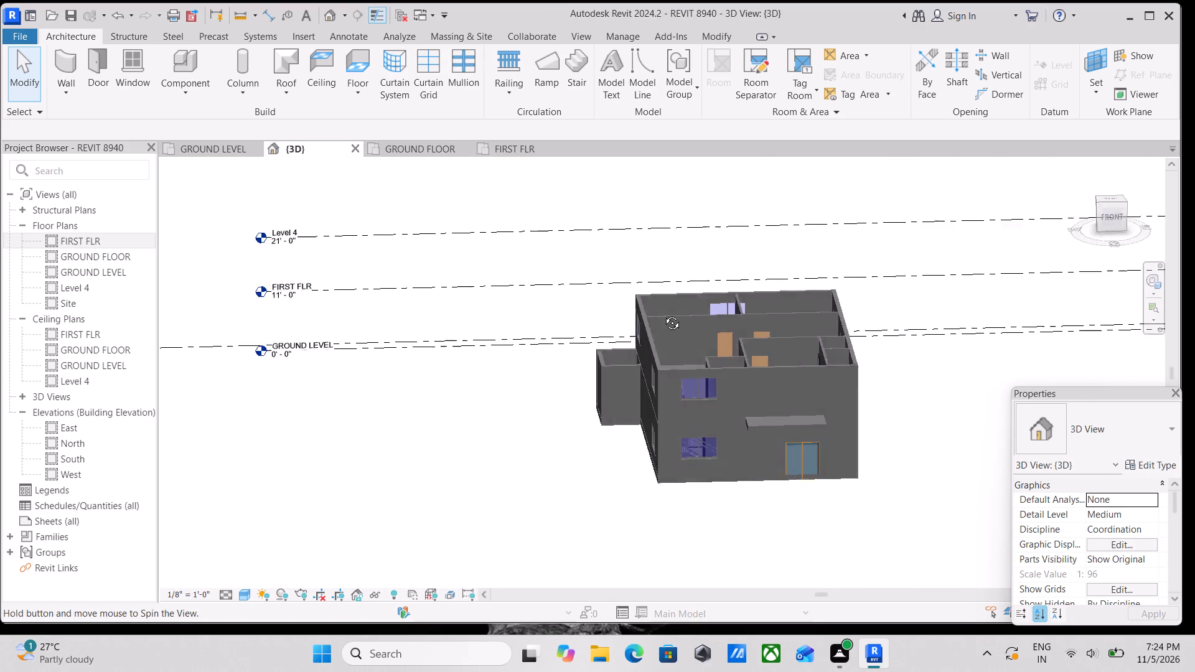
shift+middle_drag(663, 314, 822, 317)
scroll(793, 390, up, 3)
shift+middle_drag(810, 391, 605, 396)
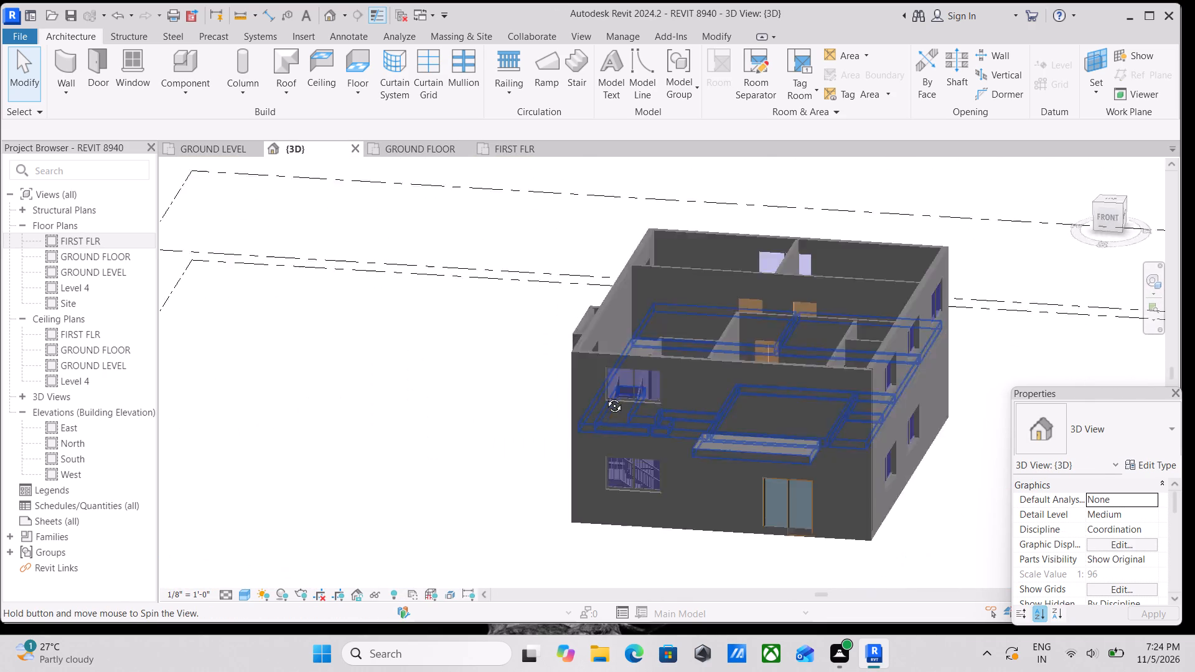
shift+middle_drag(605, 396, 671, 460)
shift+middle_drag(702, 396, 393, 383)
middle_drag(544, 429, 501, 354)
shift+middle_drag(546, 398, 553, 406)
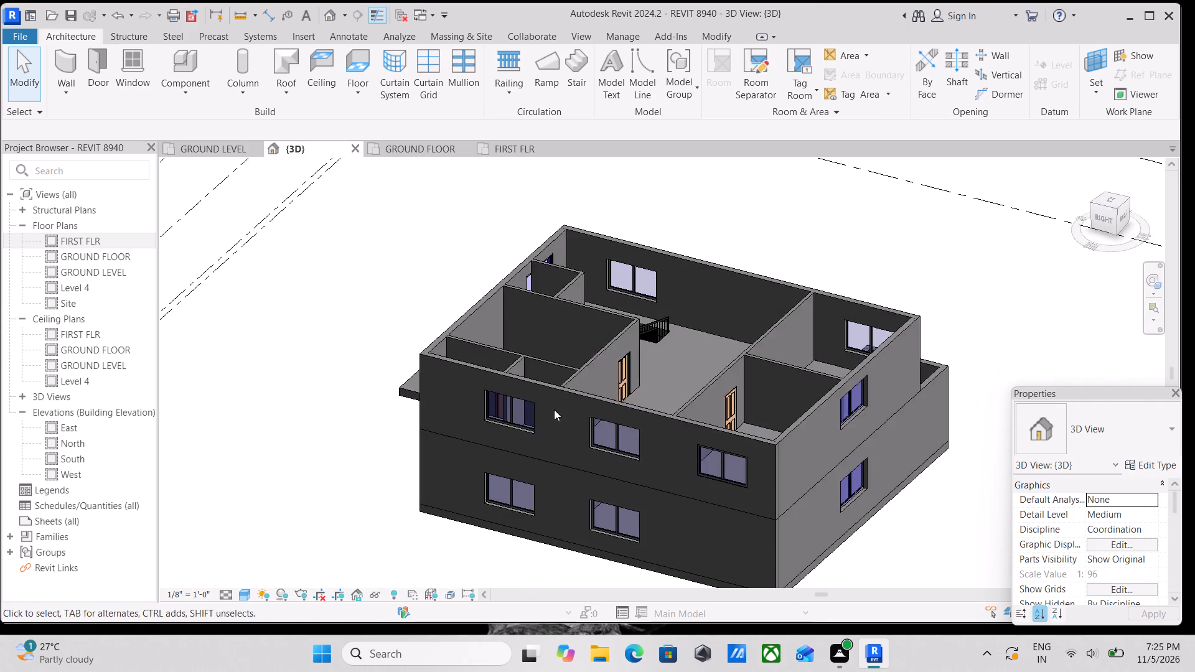
Delete the first-floor w2 window in the rear exterior wall where it meets the wall dividing the two rear bedrooms.
middle_drag(554, 409, 395, 364)
scroll(777, 382, up, 4)
click(655, 340)
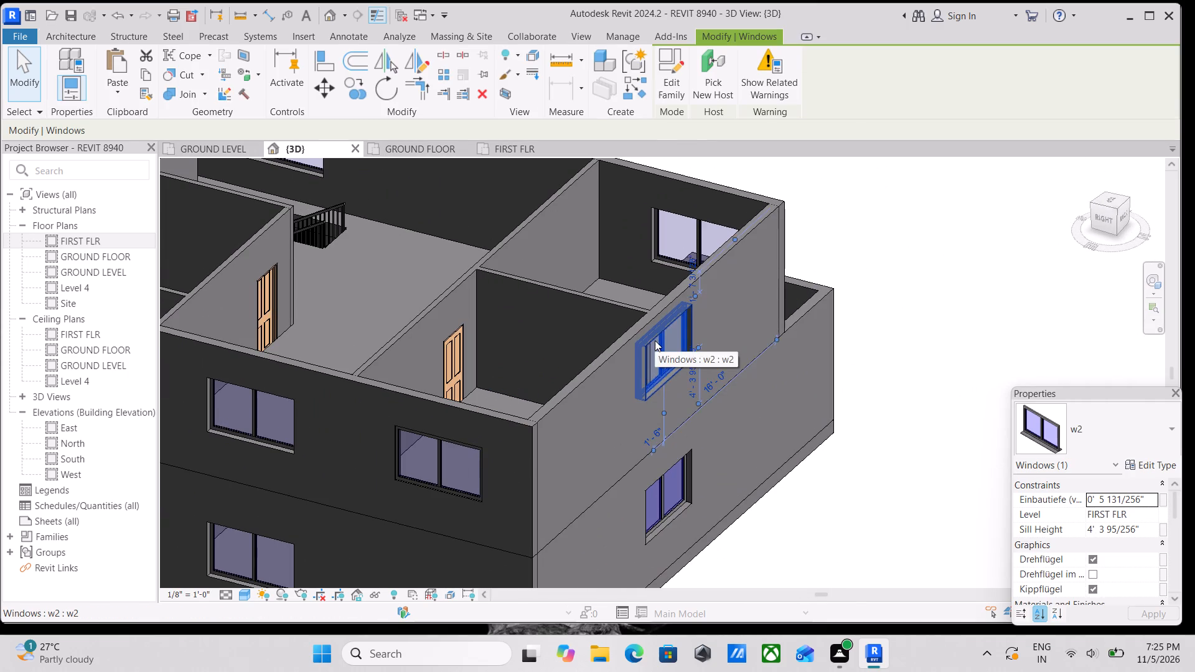
right_click(655, 340)
click(725, 393)
scroll(678, 417, down, 3)
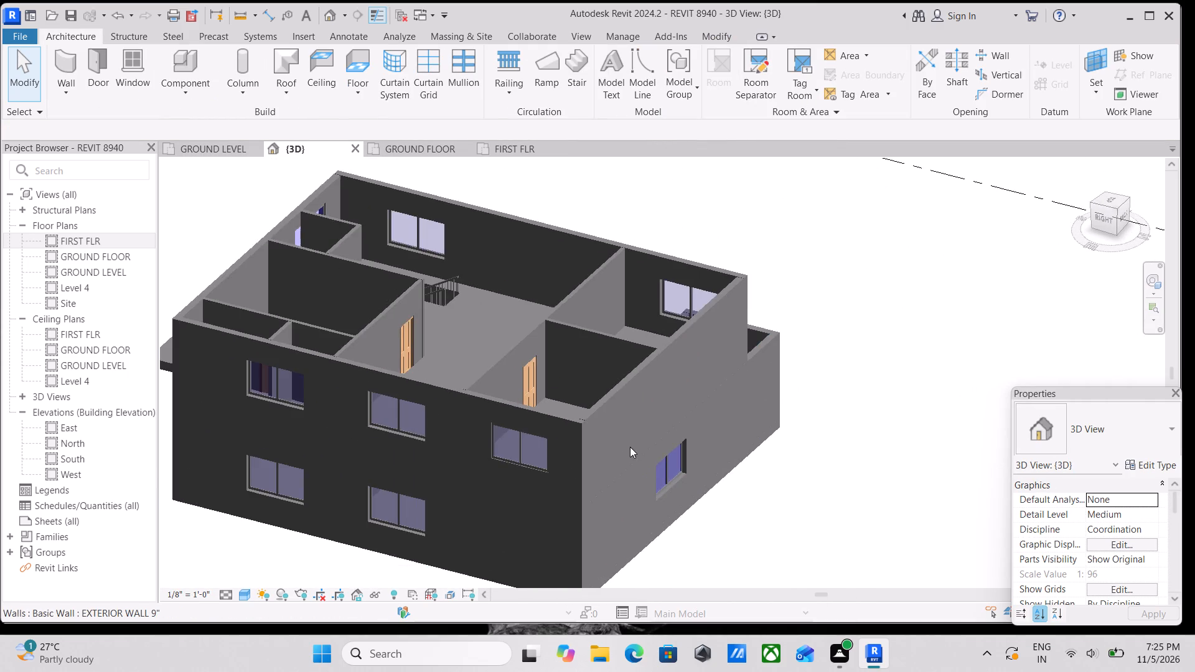
Inspect the house in 3D from all sides and compare the balcony's position with the rooms on the FIRST FLR plan.
middle_drag(630, 447, 685, 409)
shift+middle_drag(535, 445, 680, 409)
middle_drag(518, 388, 468, 438)
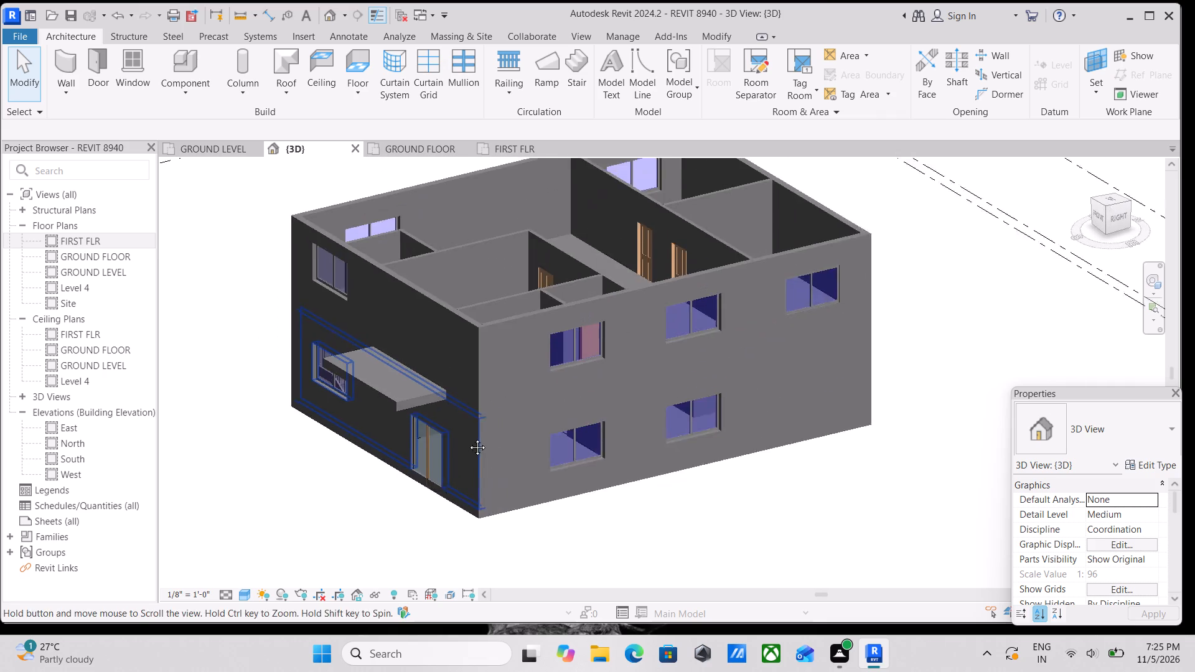
middle_drag(468, 438, 426, 444)
shift+middle_drag(427, 444, 573, 431)
middle_drag(402, 394, 530, 505)
middle_drag(487, 394, 596, 584)
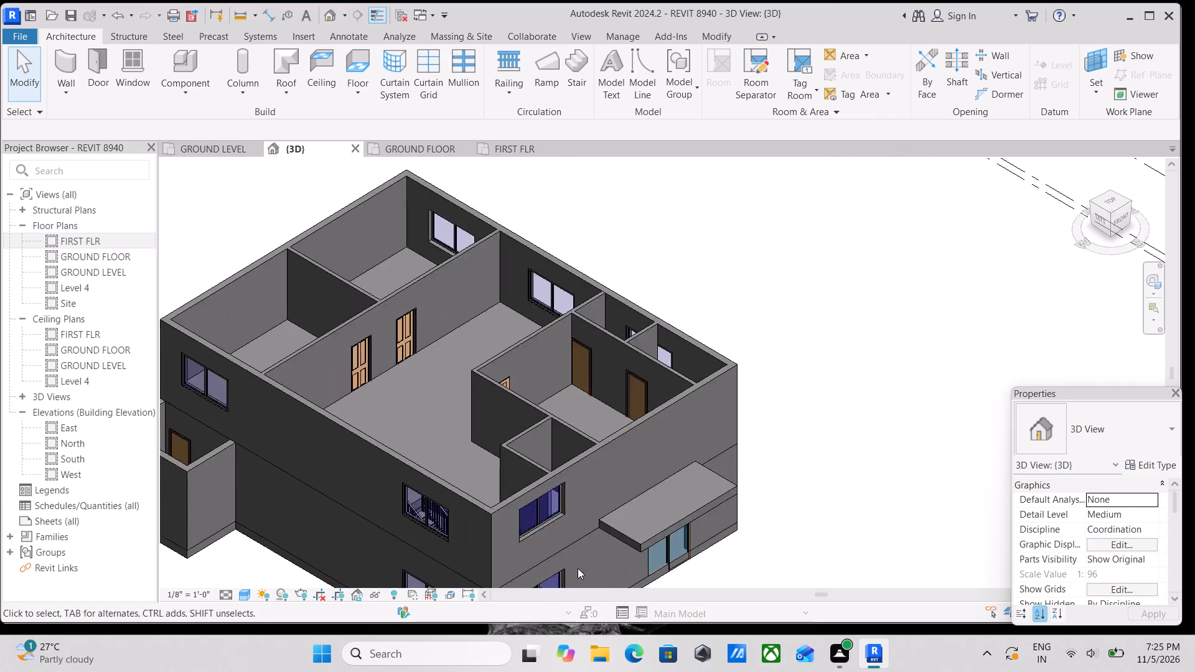
scroll(530, 495, up, 2)
scroll(393, 423, down, 2)
middle_drag(383, 416, 622, 457)
scroll(480, 451, up, 3)
scroll(398, 480, down, 1)
middle_drag(376, 450, 335, 371)
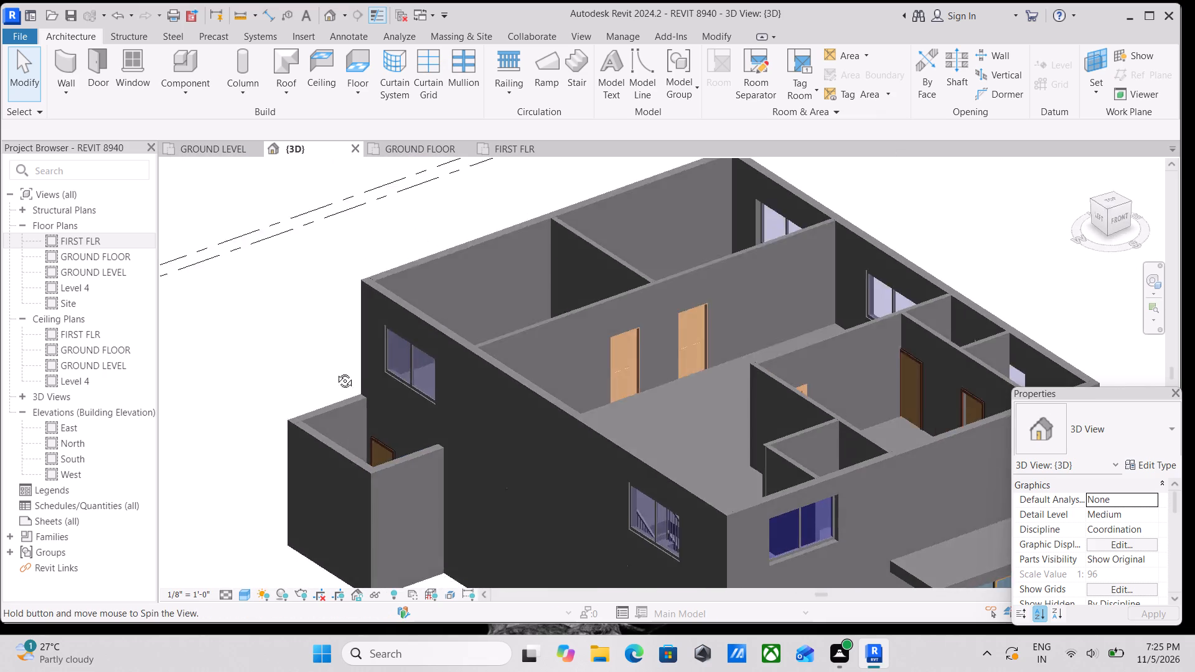
middle_drag(335, 371, 335, 367)
middle_drag(535, 447, 435, 368)
middle_drag(541, 444, 325, 370)
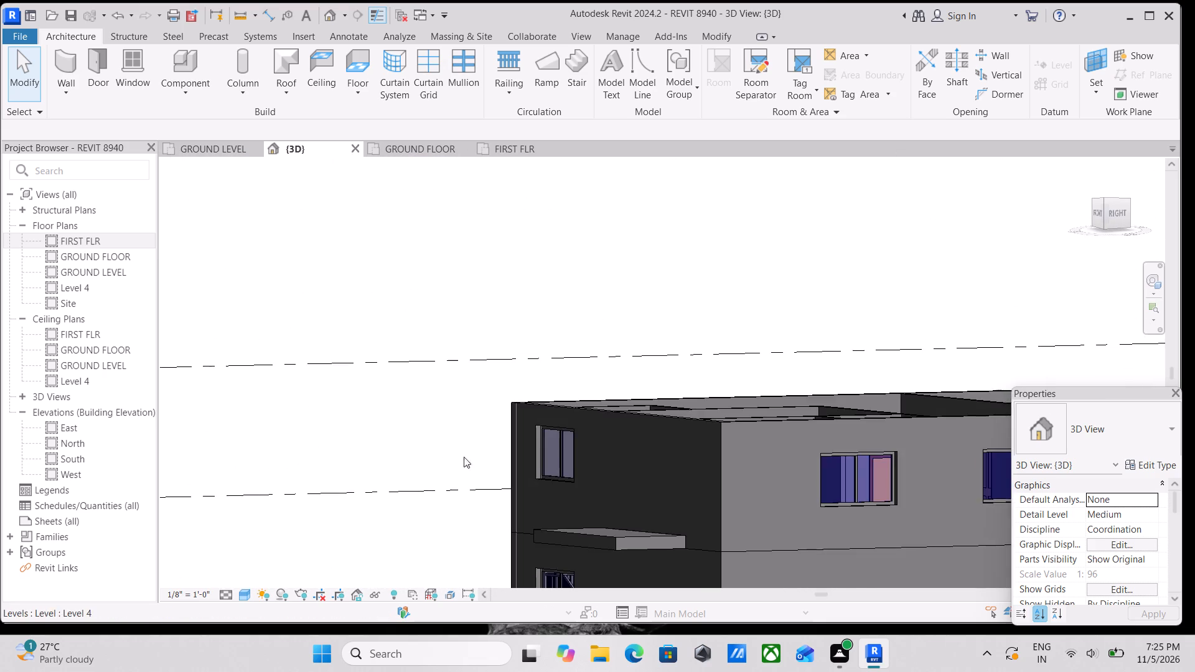
scroll(497, 464, down, 4)
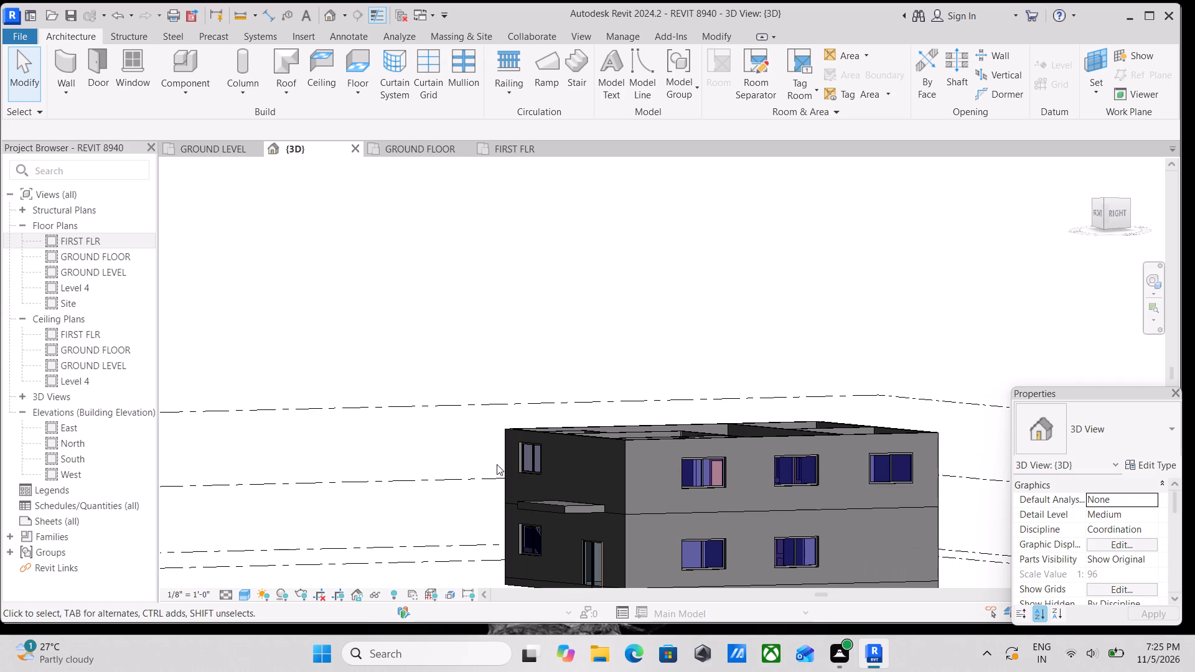
scroll(630, 427, down, 3)
scroll(625, 475, up, 3)
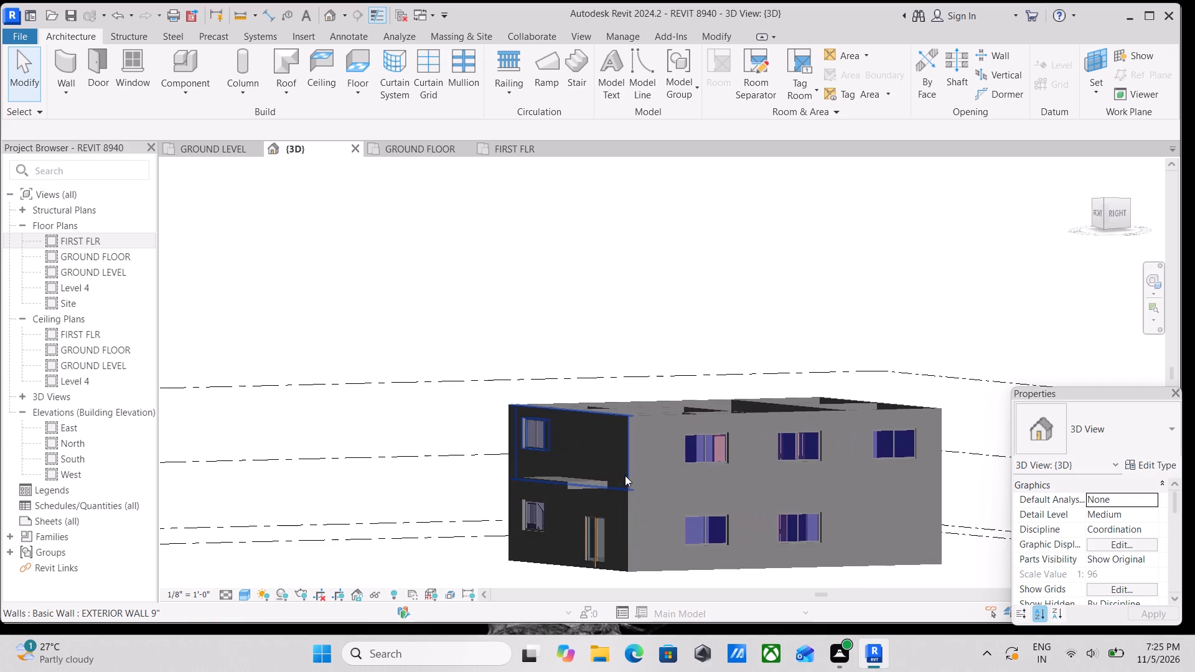
scroll(619, 443, up, 1)
shift+middle_drag(615, 444, 745, 541)
middle_drag(707, 523, 649, 420)
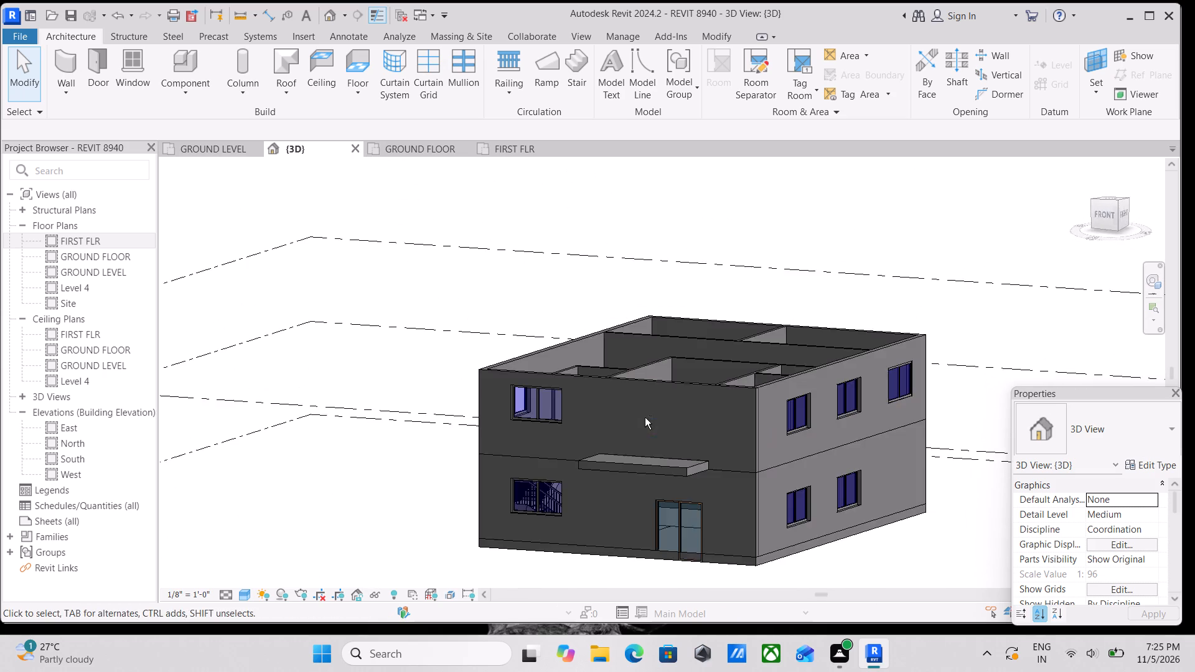
shift+middle_drag(645, 418, 715, 364)
shift+middle_drag(576, 372, 634, 409)
scroll(629, 409, up, 1)
middle_drag(568, 404, 642, 477)
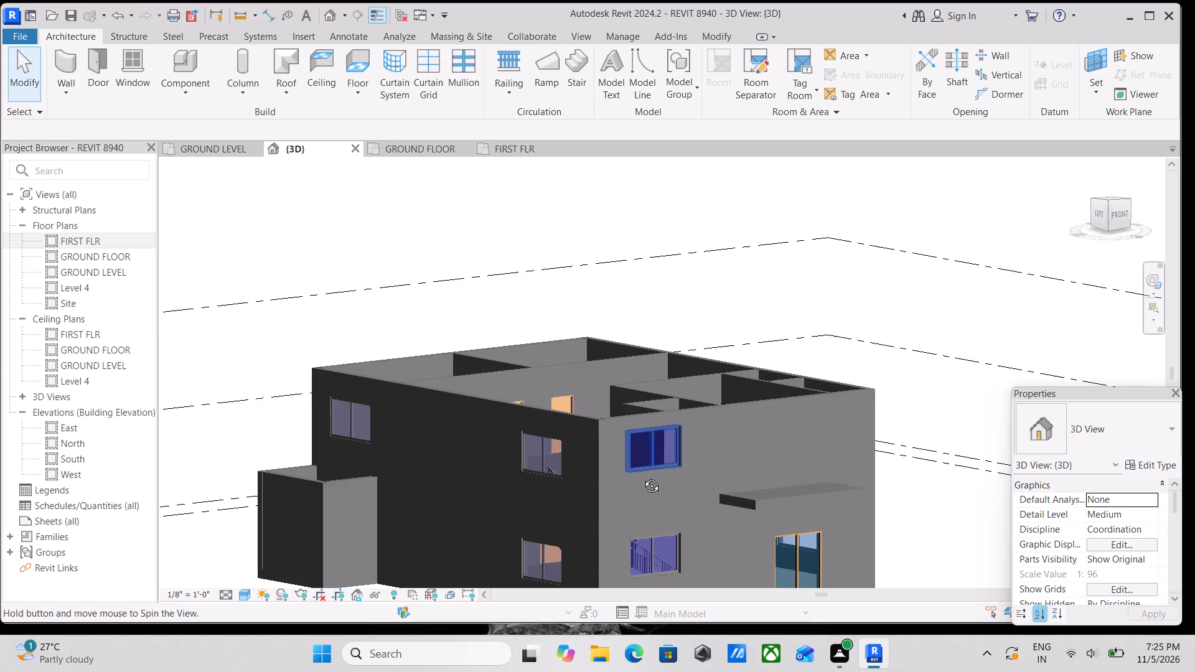
middle_drag(642, 477, 656, 504)
middle_drag(734, 506, 685, 526)
click(510, 147)
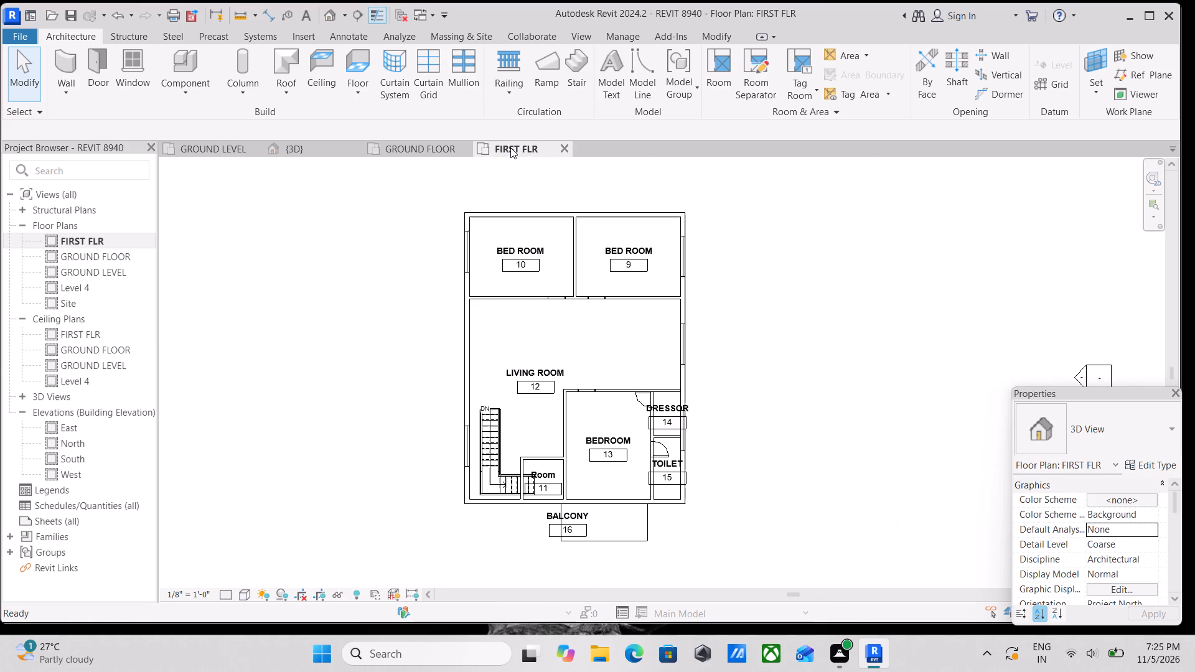
scroll(599, 490, up, 4)
middle_drag(597, 485, 612, 465)
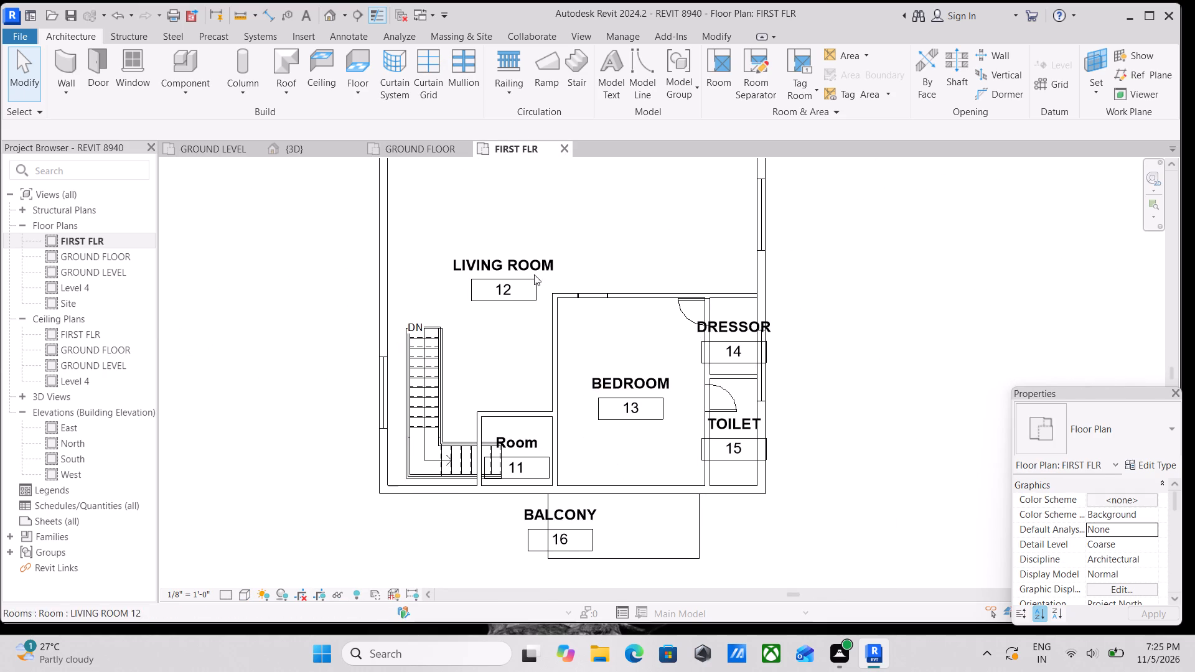
click(436, 144)
click(299, 147)
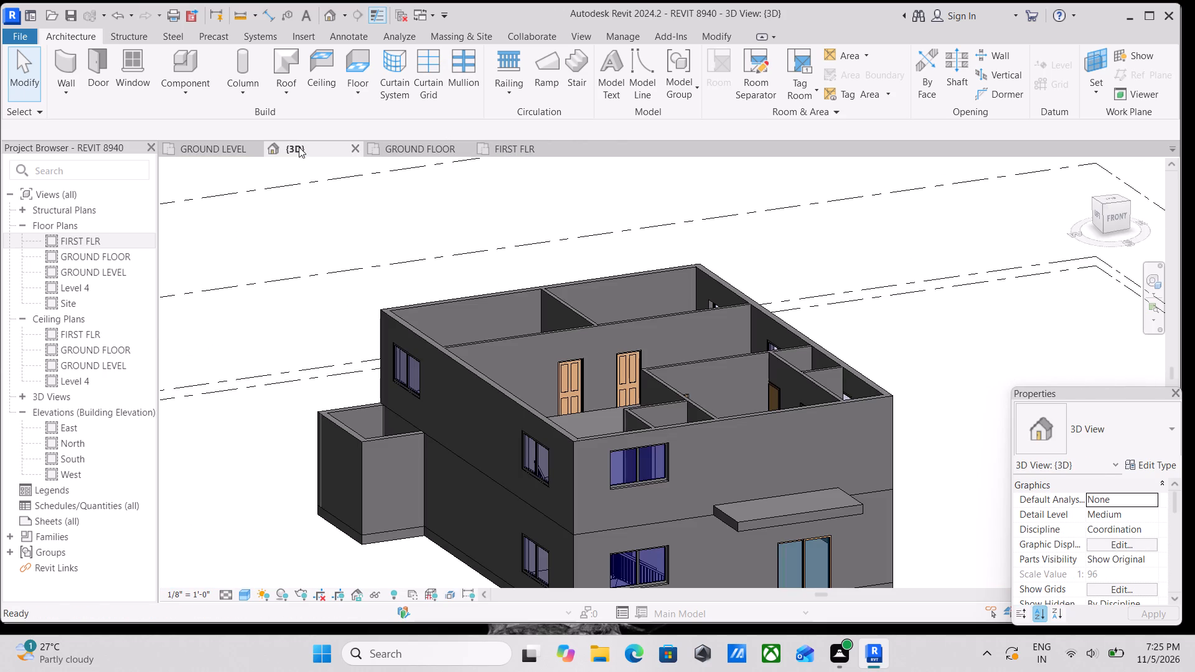
Edit the first-floor slab's boundary from the top view, moving the balcony's two side edges outward to a 19'-0" width.
scroll(566, 440, down, 2)
middle_drag(567, 460, 484, 404)
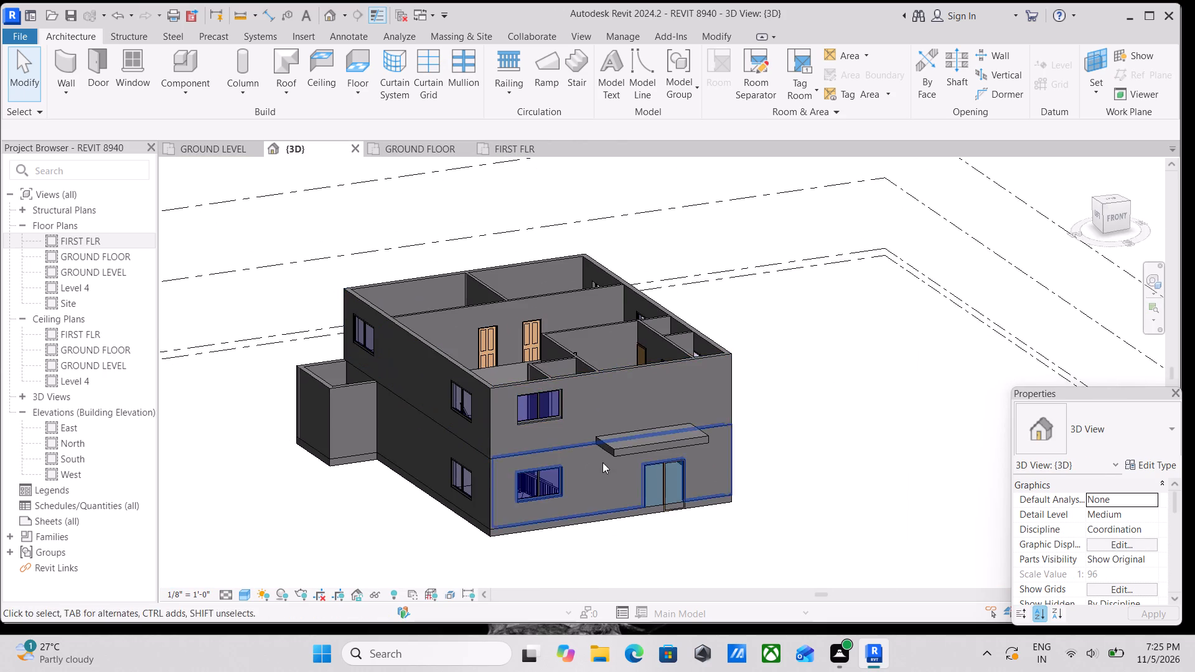
scroll(621, 455, up, 3)
click(652, 446)
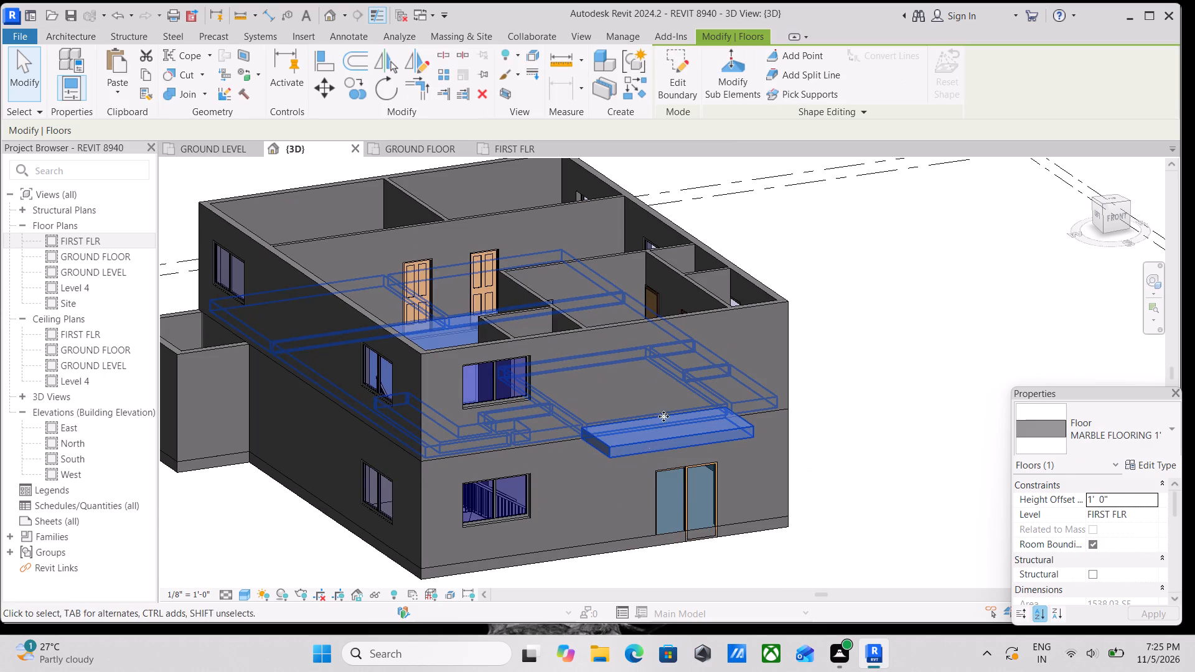
click(683, 83)
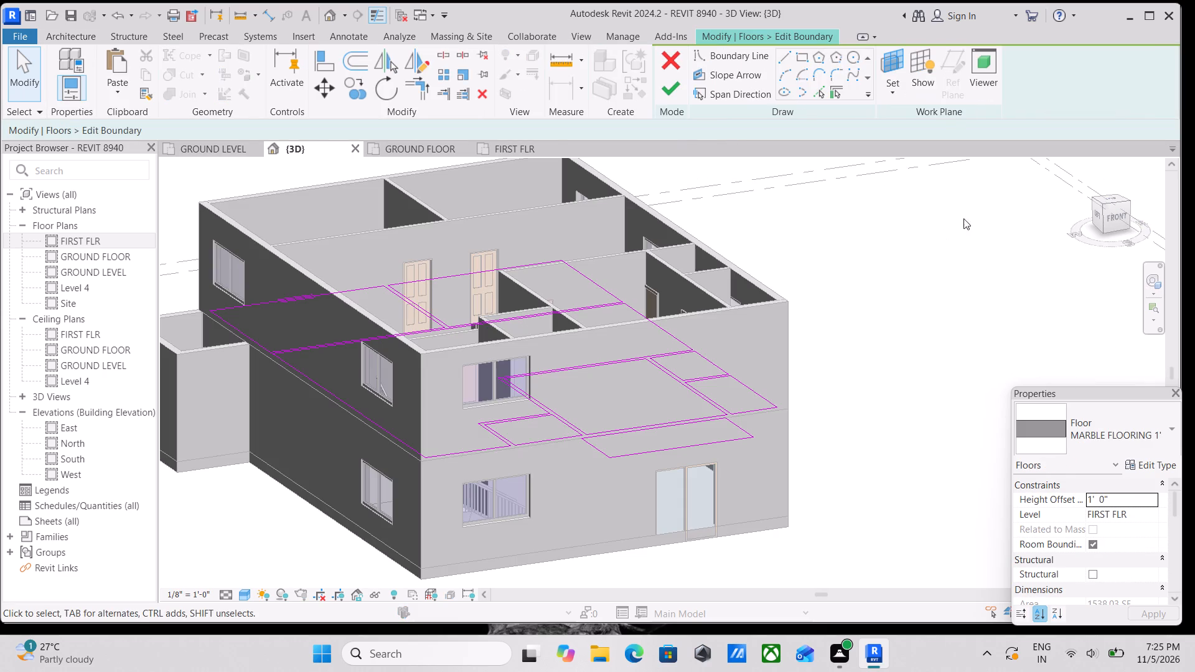
click(1113, 199)
scroll(685, 584, up, 2)
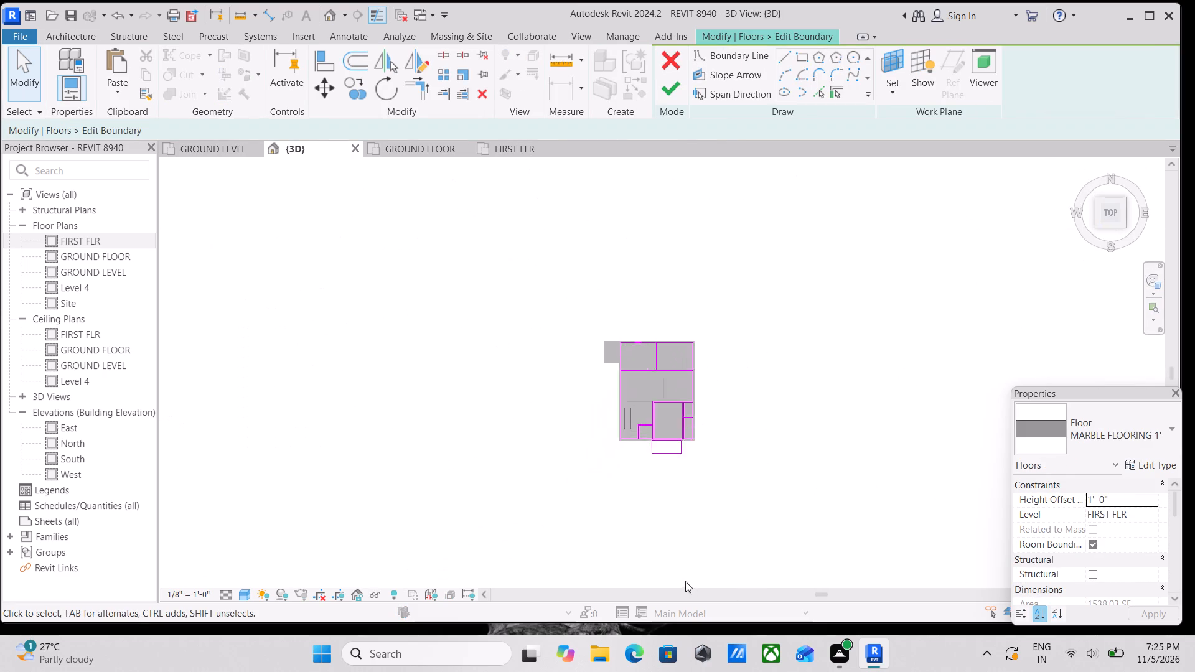
scroll(685, 581, up, 1)
scroll(689, 472, up, 5)
click(680, 415)
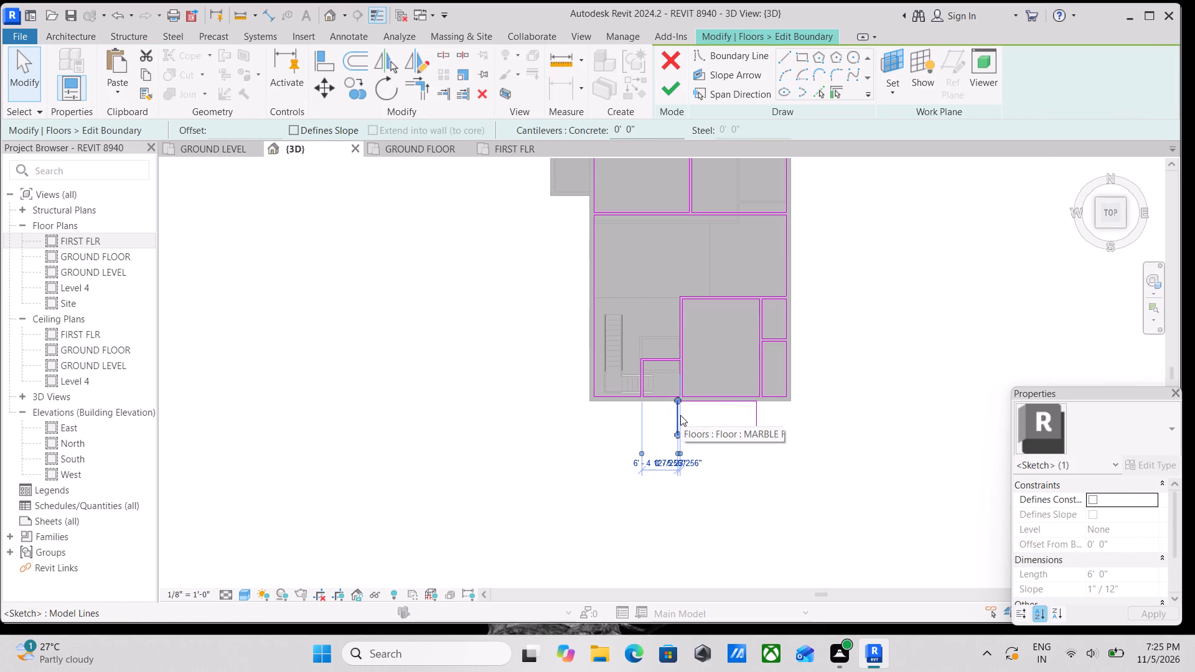
key(Left)
key(Left)
key(Left)
key(Left)
key(Left)
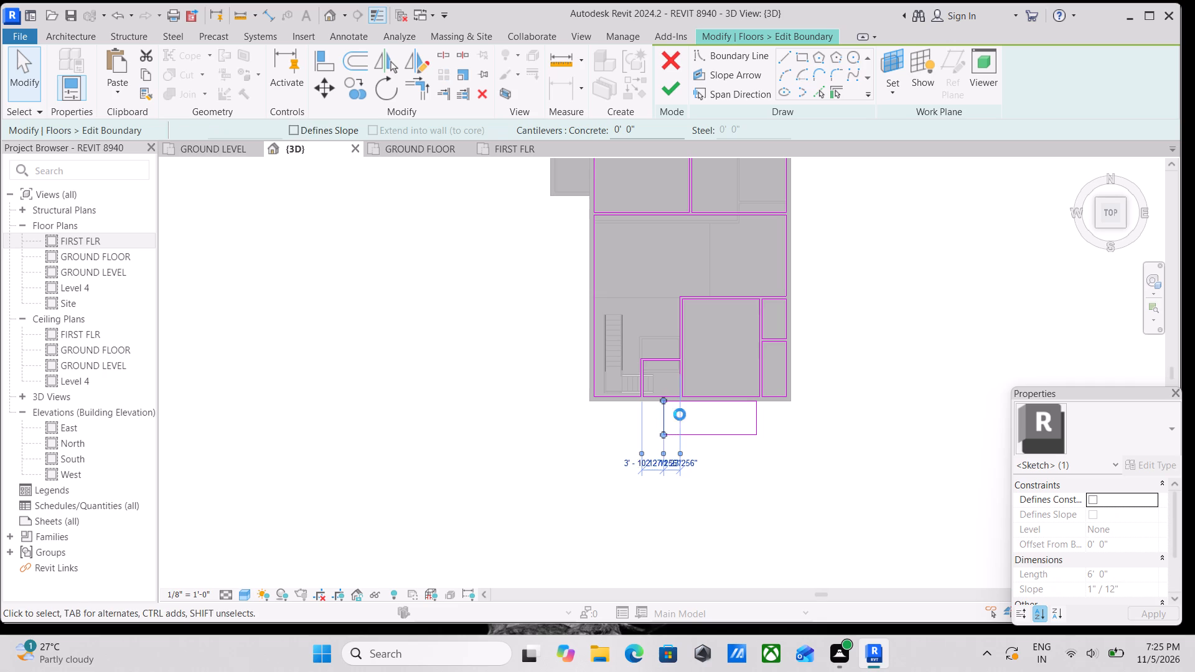
key(Left)
key(Left)
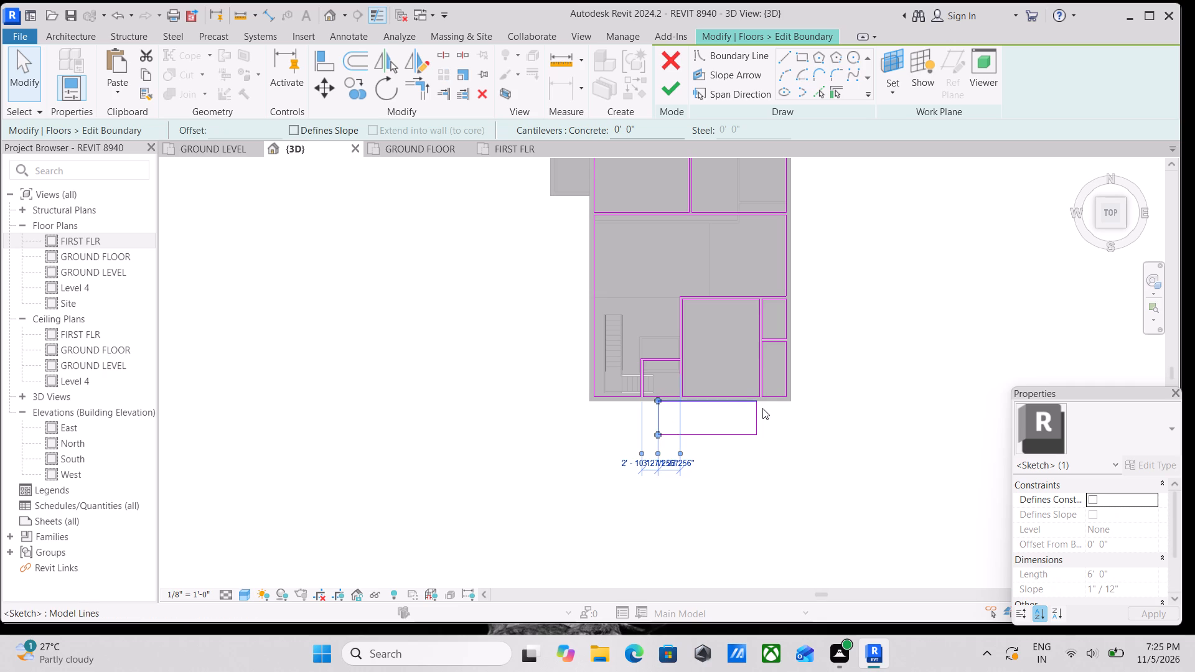
click(755, 420)
key(Right)
key(Right)
key(Right)
Move the balcony outline's front edge outward to a depth of 7'-0".
click(744, 433)
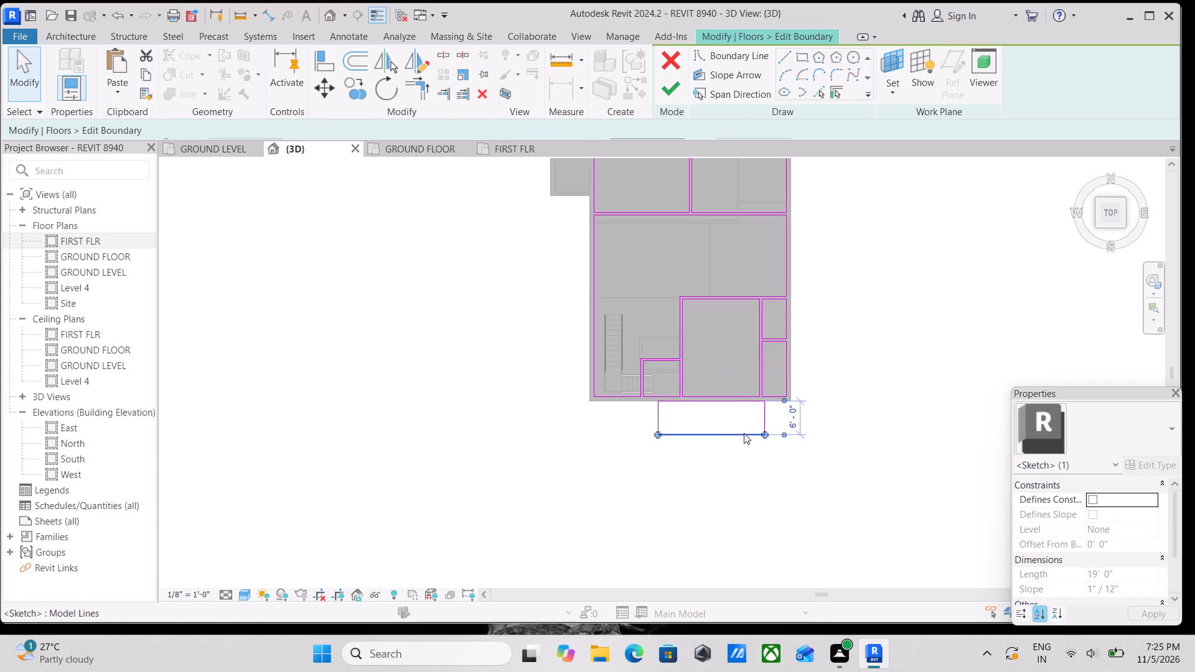
key(Down)
key(Down)
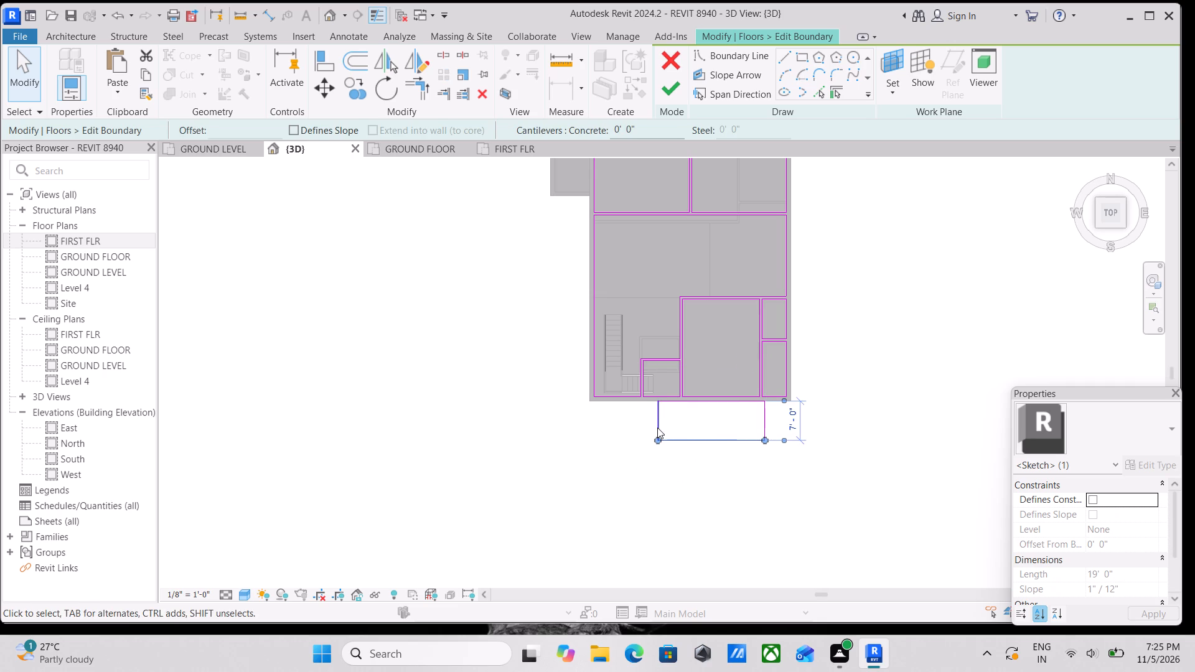
Move the balcony's stair-side edge outward by 1'-0" and finish the floor without attaching walls.
click(657, 427)
key(Left)
key(Left)
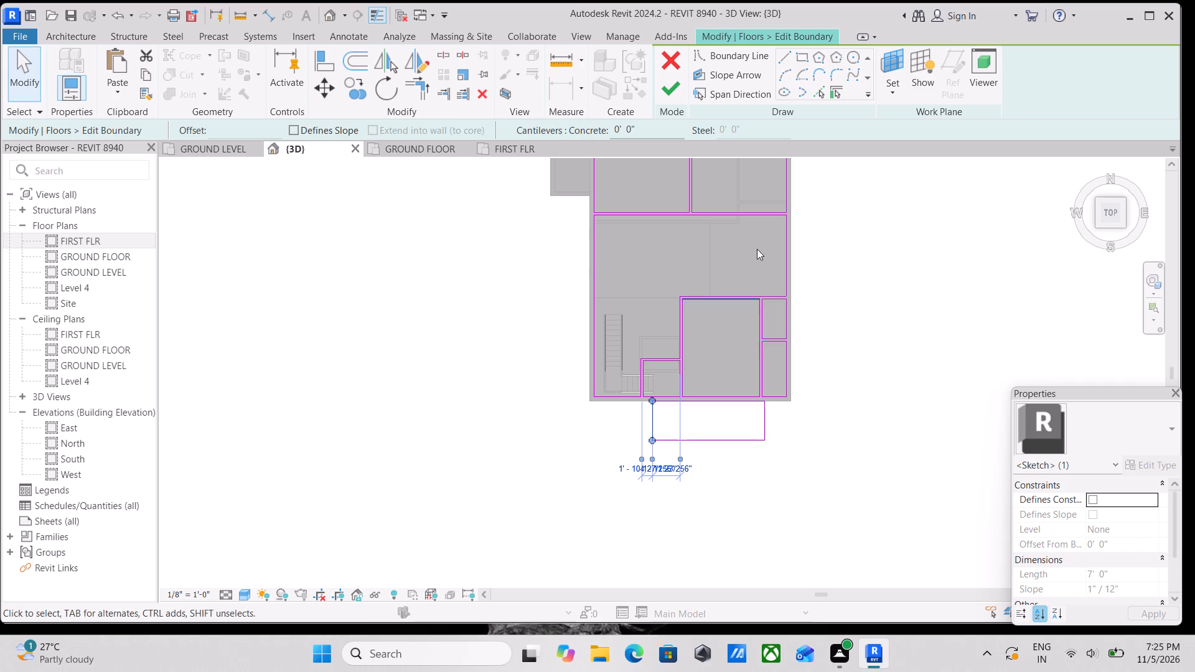
click(666, 91)
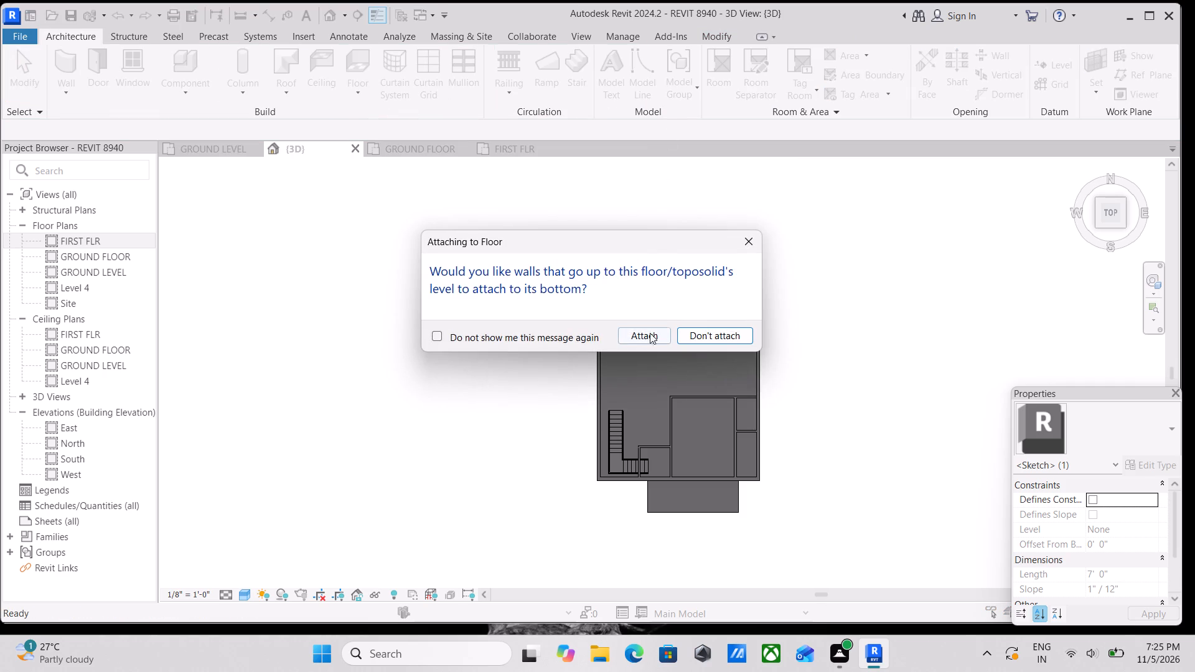
click(701, 341)
scroll(701, 327, up, 1)
scroll(701, 325, down, 2)
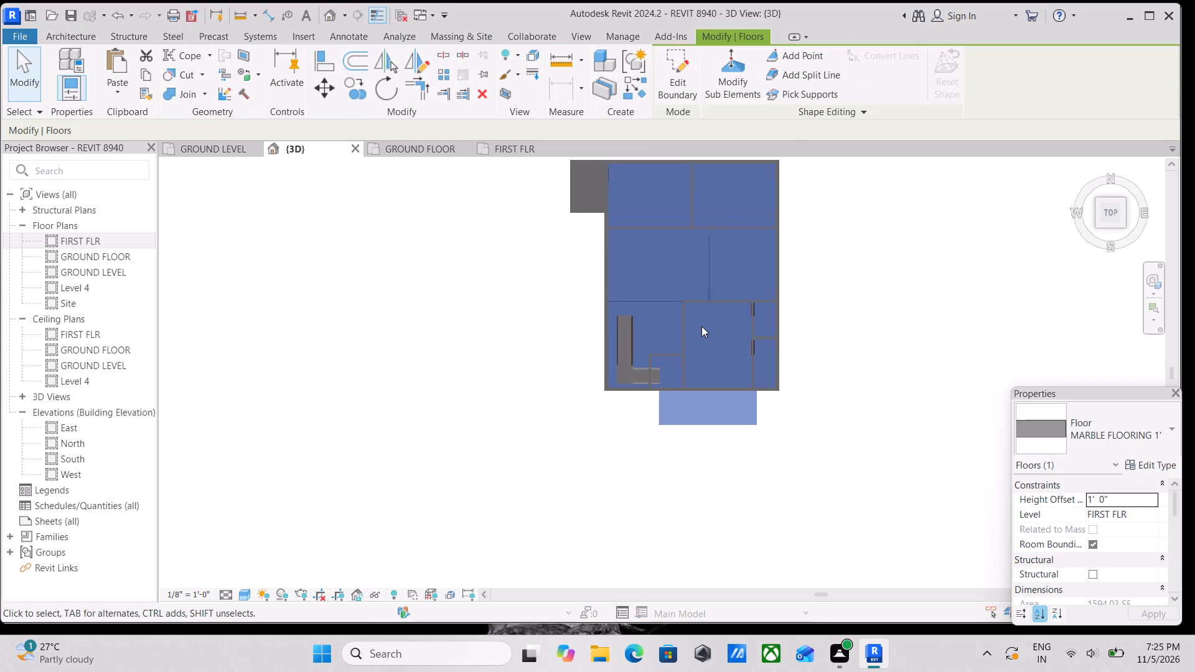
key(Escape)
Inspect the enlarged balcony slab in 3D from the sides and front, relative to the entrance door and windows.
scroll(708, 313, down, 3)
shift+middle_drag(700, 339, 771, 193)
shift+middle_drag(721, 387, 784, 179)
middle_drag(736, 321, 814, 223)
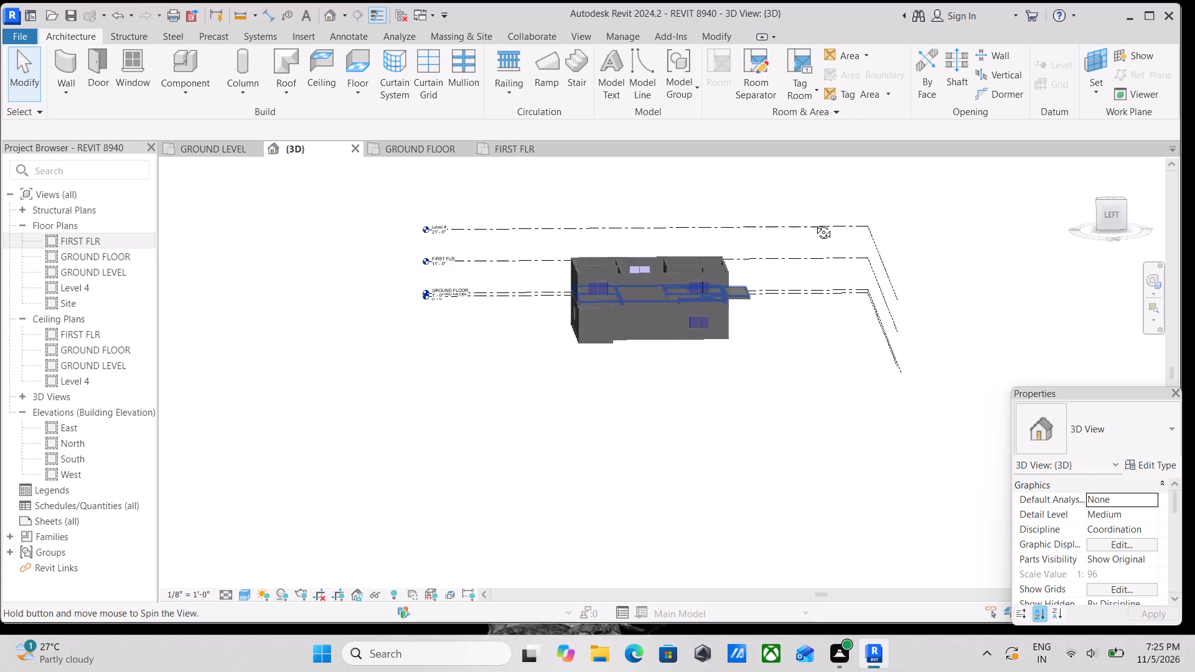
middle_drag(814, 223, 565, 230)
shift+middle_drag(689, 339, 476, 307)
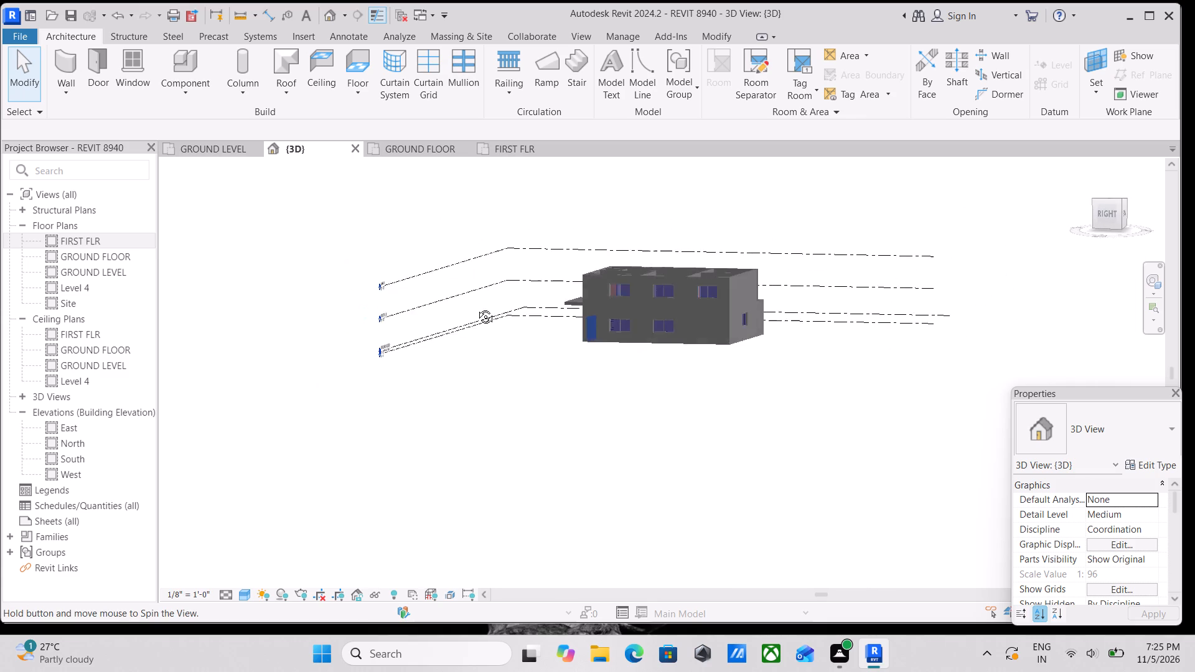
shift+middle_drag(476, 307, 623, 366)
shift+middle_drag(780, 369, 694, 352)
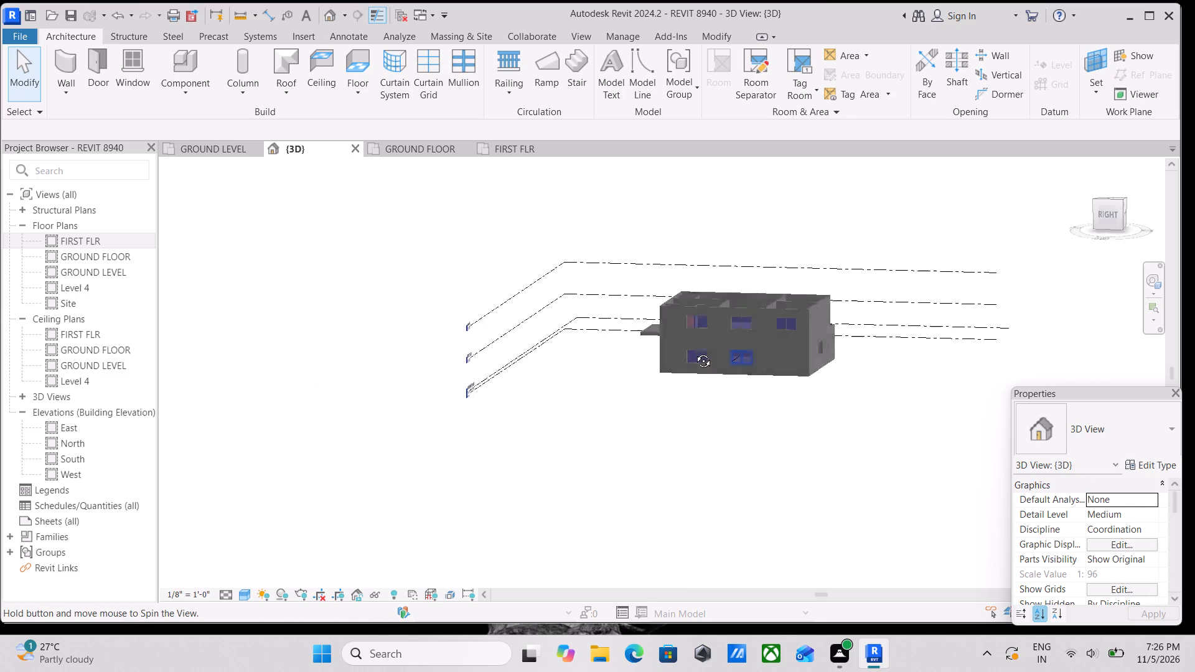
shift+middle_drag(694, 352, 836, 445)
middle_drag(723, 353, 827, 443)
middle_drag(779, 362, 784, 325)
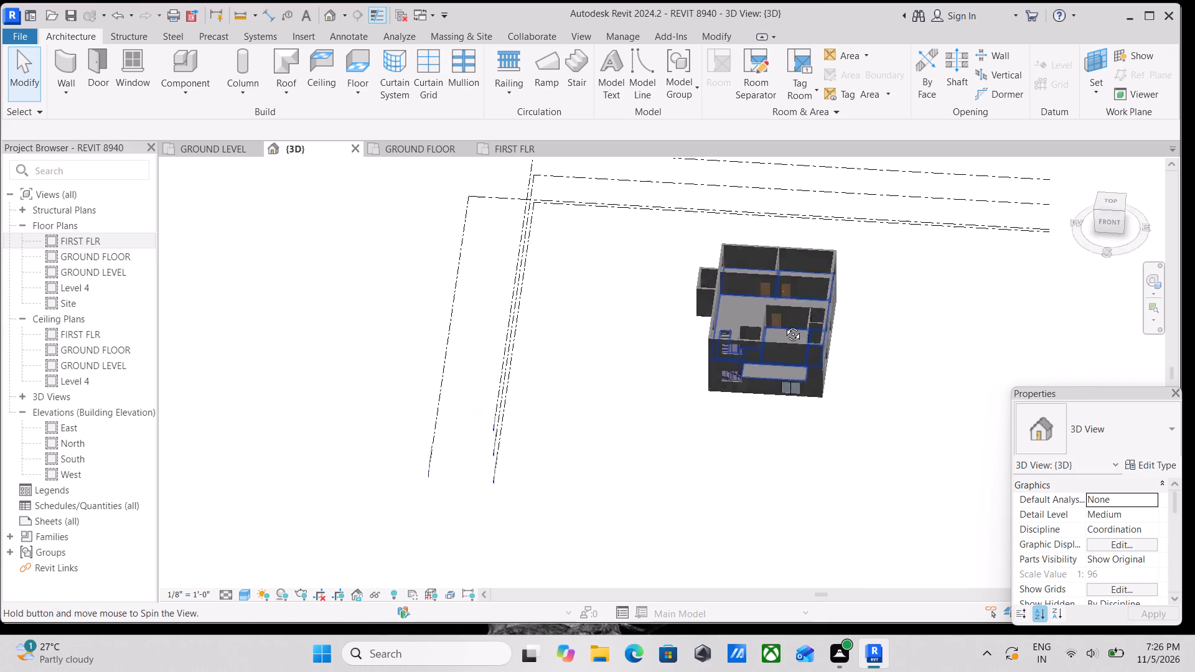
middle_drag(784, 325, 792, 257)
scroll(780, 324, up, 8)
middle_drag(832, 373, 830, 366)
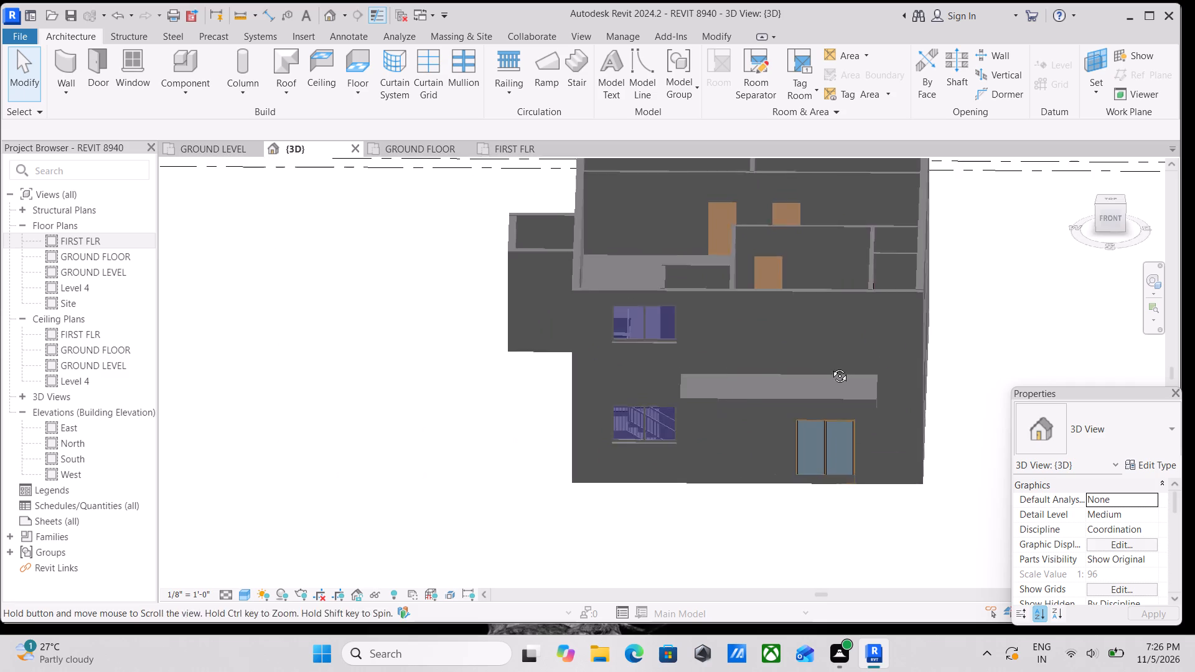
middle_drag(830, 366, 832, 329)
shift+middle_drag(725, 348, 769, 344)
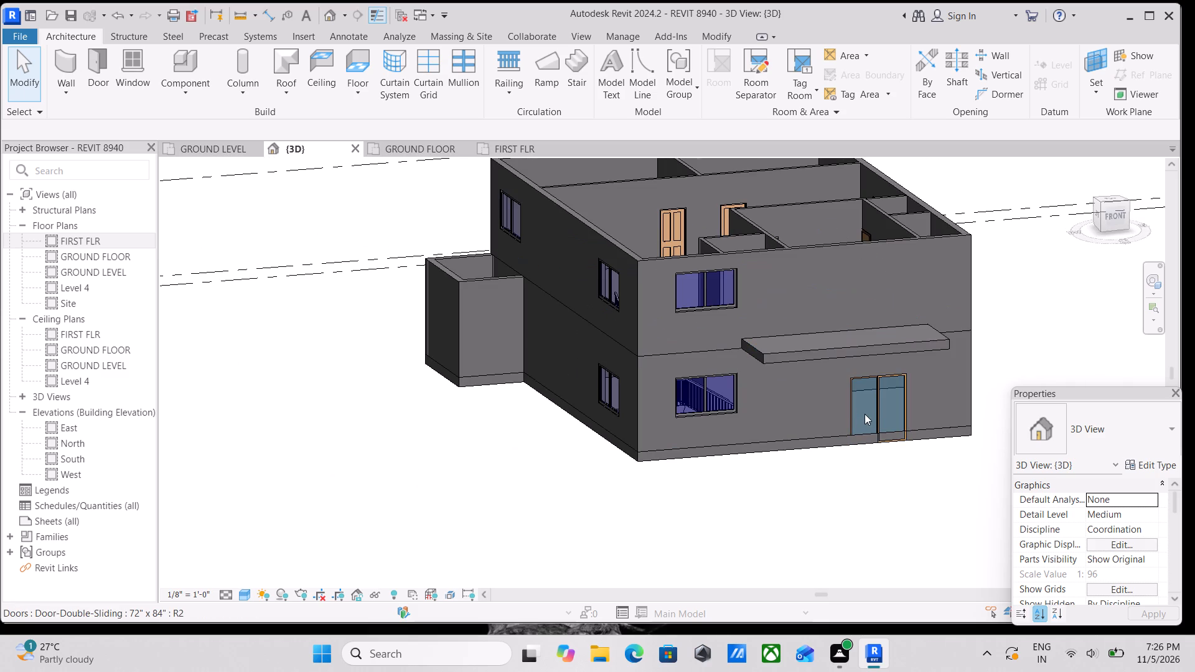
Shift the ground-floor 72" x 84" double sliding door 2'-0" along the front wall towards the stair window.
click(865, 414)
click(854, 413)
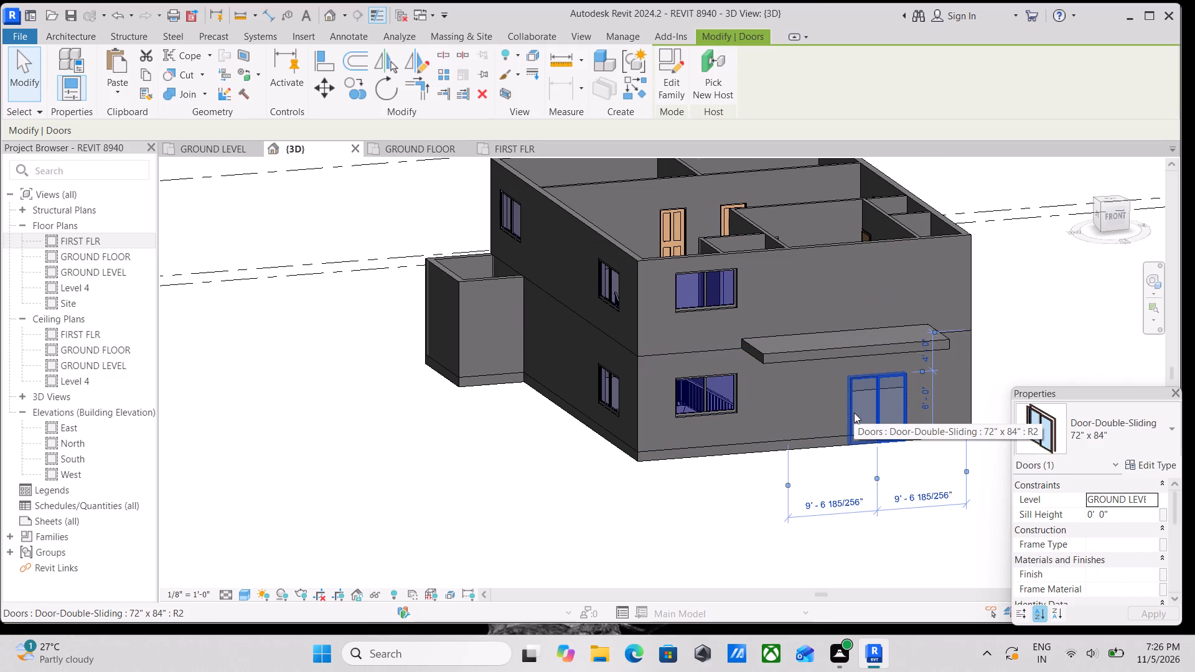
key(Left)
key(Left)
key(Left)
key(Left)
key(Left)
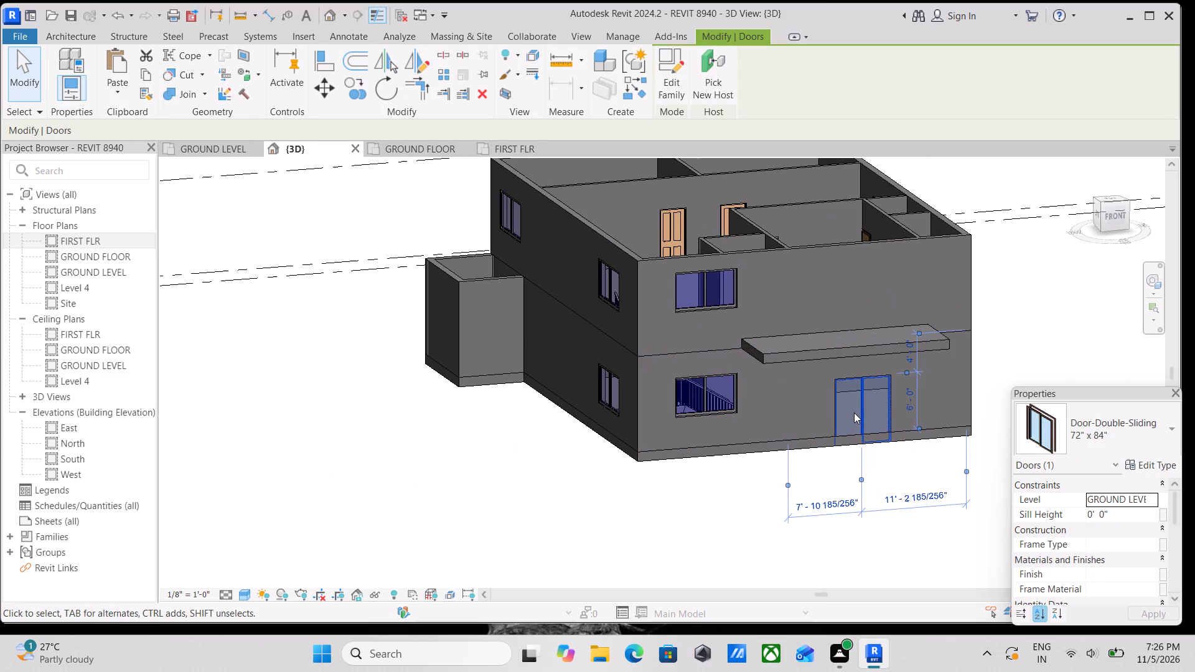
key(Left)
scroll(854, 413, down, 1)
key(Escape)
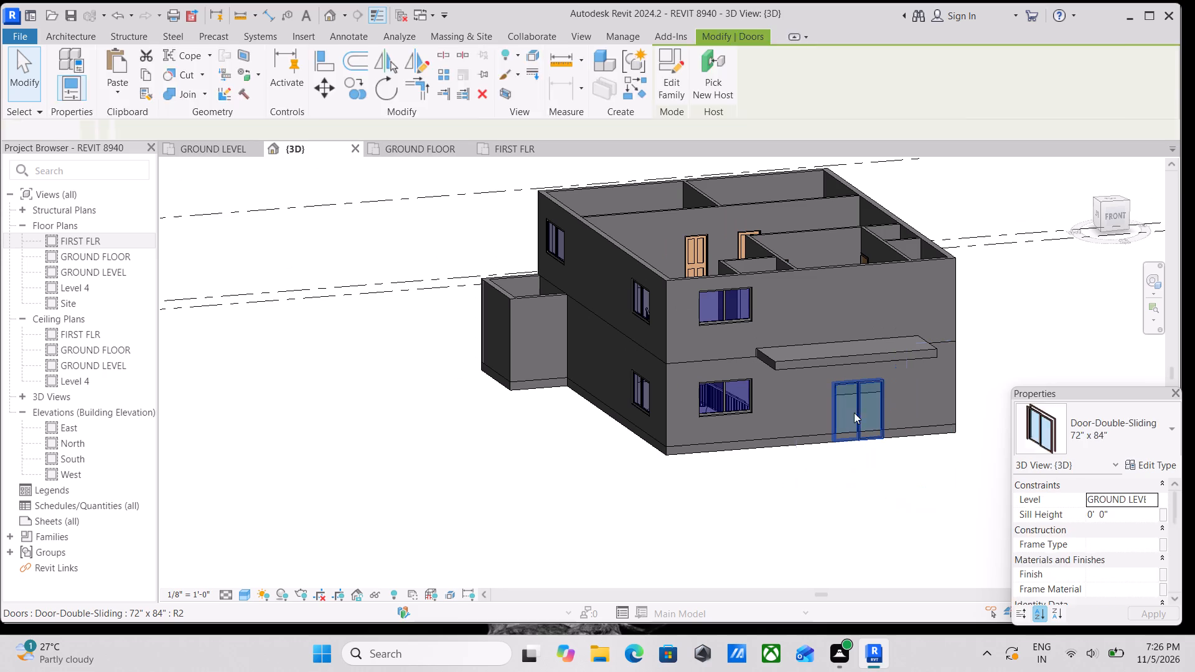
Place a matching 72" x 84" Door-Double-Sliding in the first-floor front wall, opening onto the balcony.
click(865, 415)
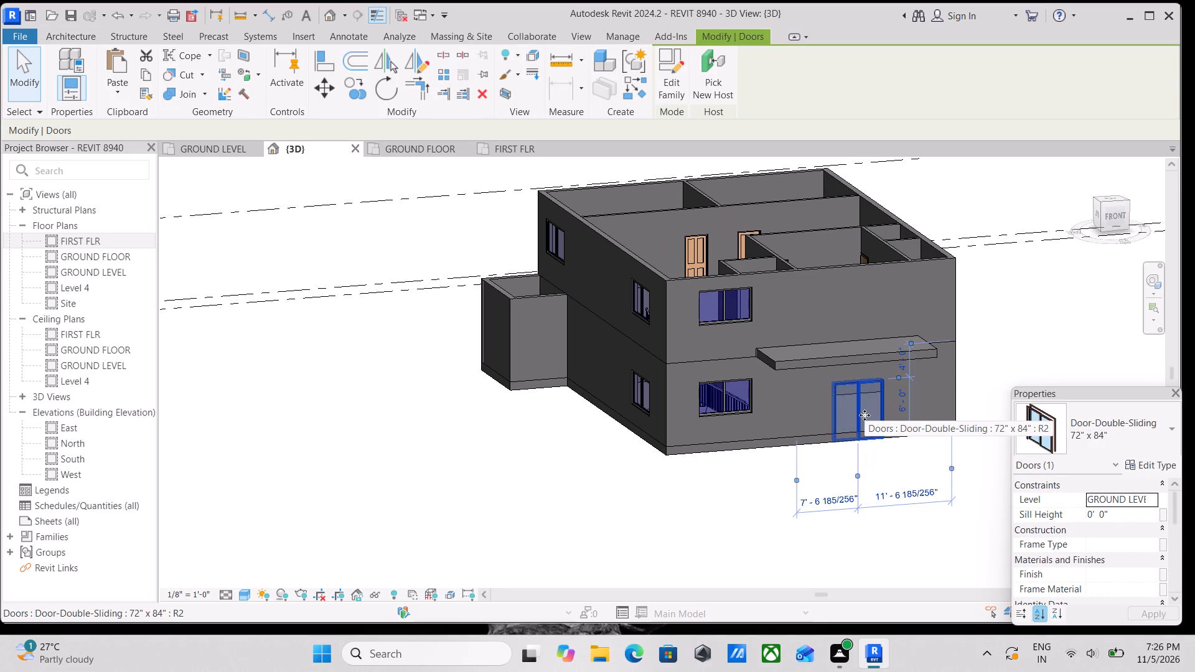
text(cs)
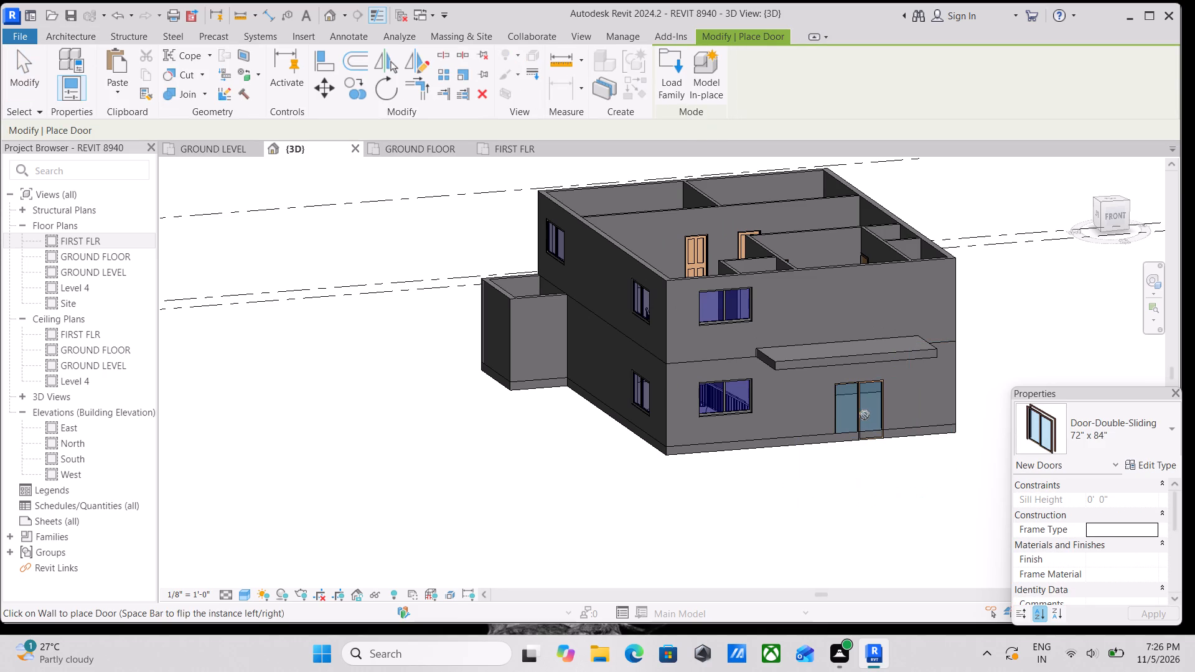
click(845, 316)
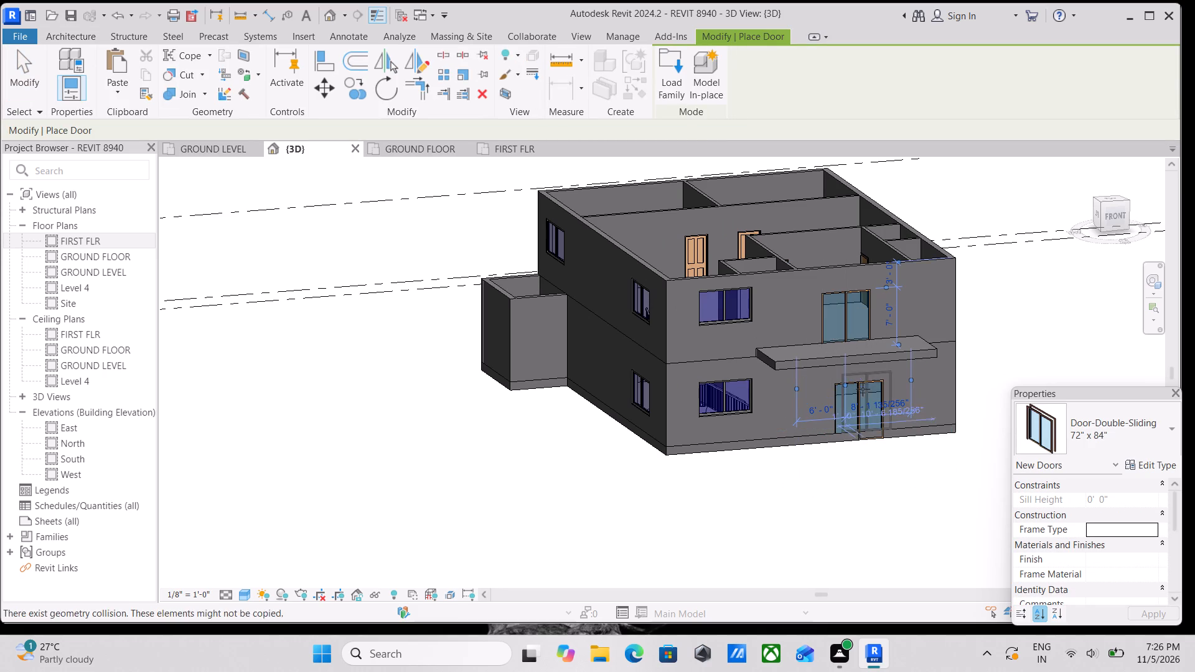
Finish placing doors and examine the house in 3D from the side and front, including the balcony, first-floor rooms and side annex.
key(Escape)
scroll(830, 377, down, 2)
key(Escape)
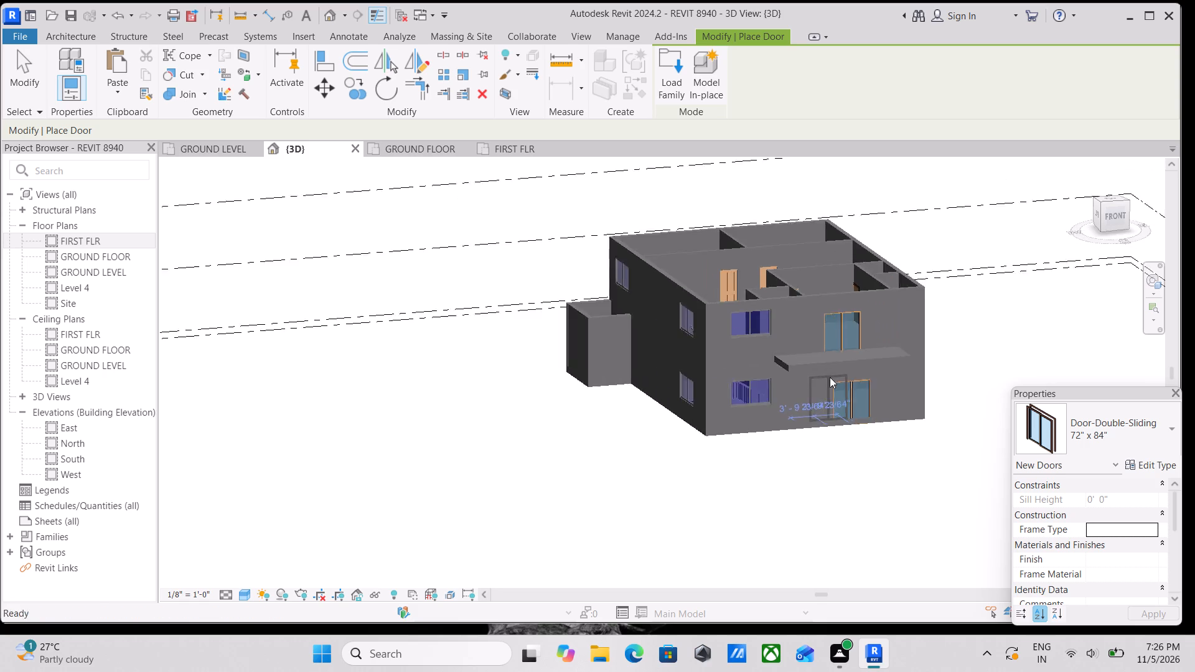
scroll(830, 377, down, 3)
middle_drag(804, 390, 617, 416)
shift+middle_drag(609, 415, 708, 489)
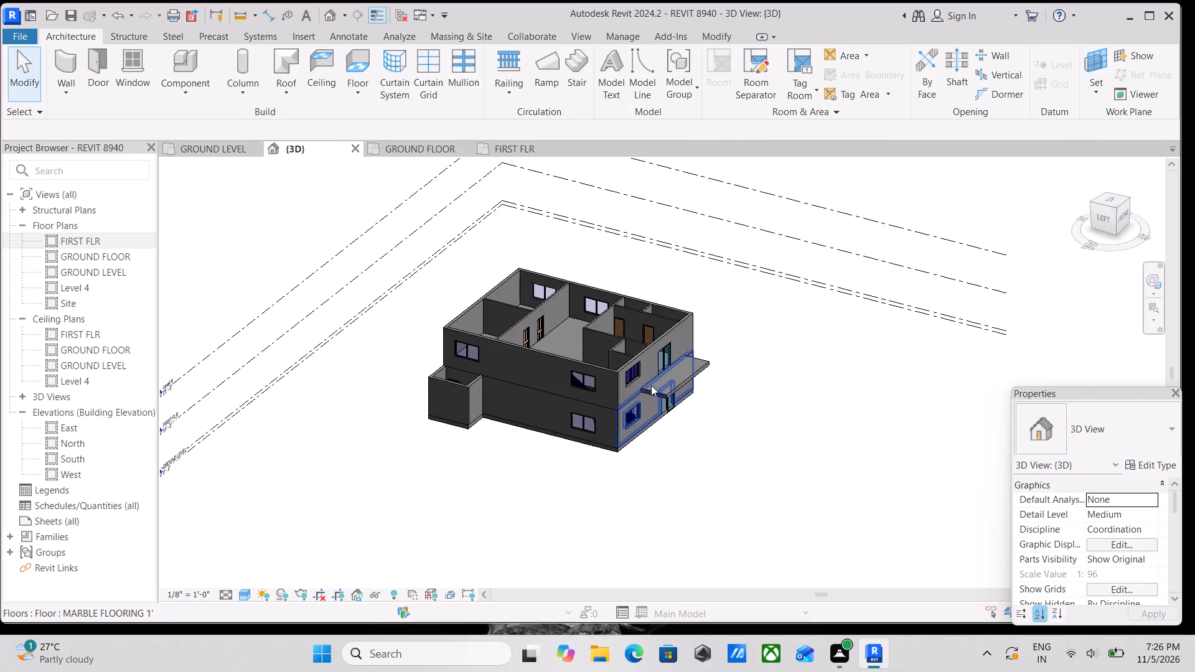
scroll(651, 385, up, 5)
shift+middle_drag(655, 371, 575, 409)
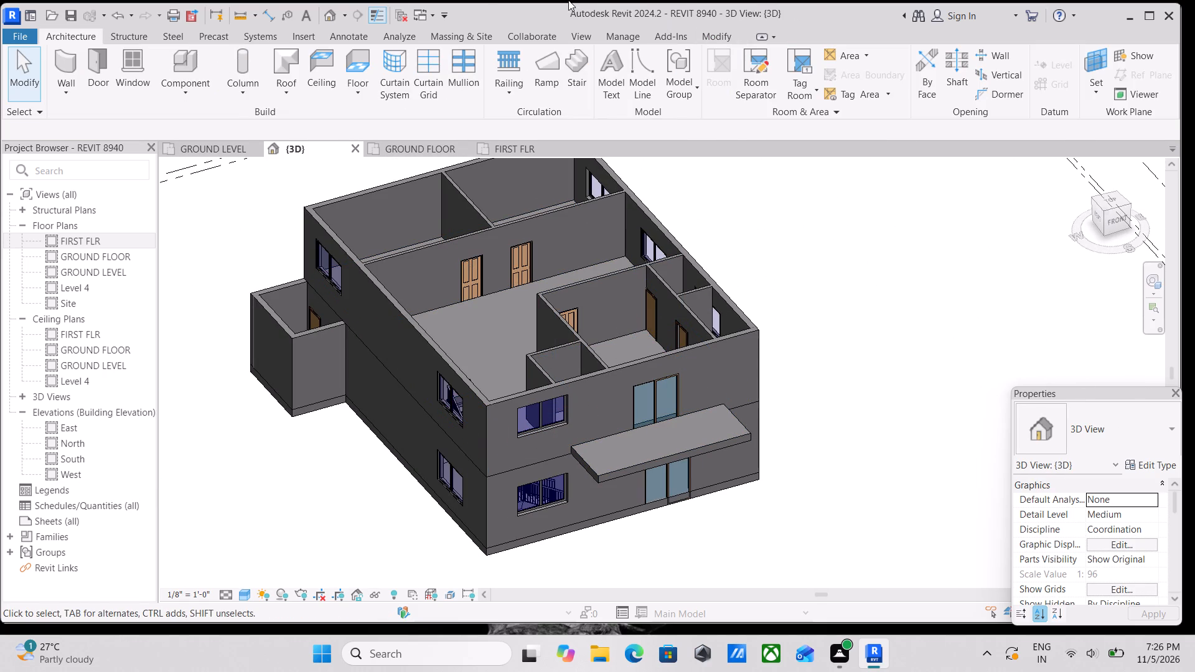
scroll(357, 316, up, 9)
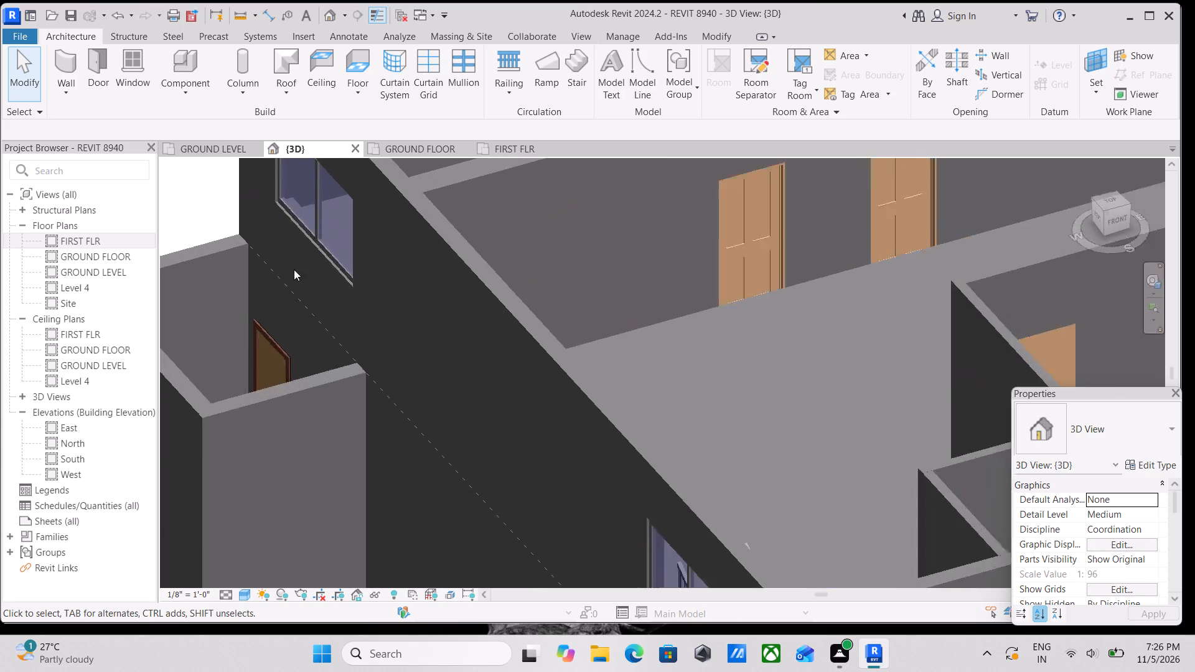
scroll(294, 269, up, 6)
scroll(277, 263, down, 4)
scroll(377, 334, down, 3)
scroll(650, 394, down, 5)
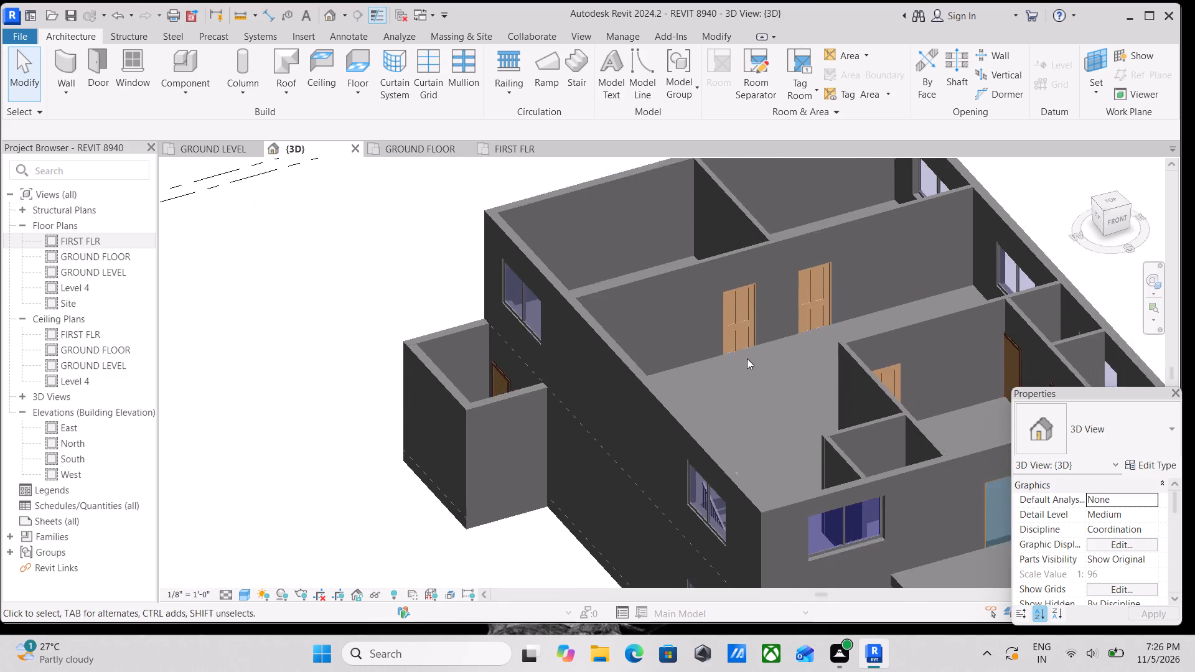
middle_drag(747, 358, 559, 346)
scroll(664, 353, down, 3)
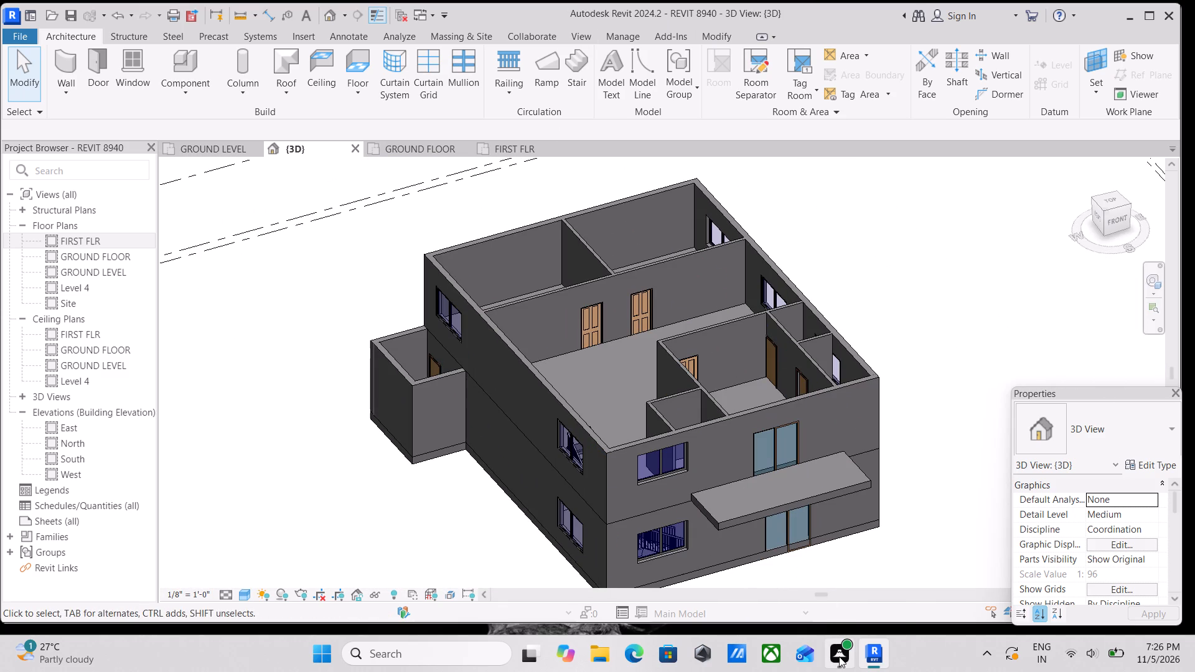
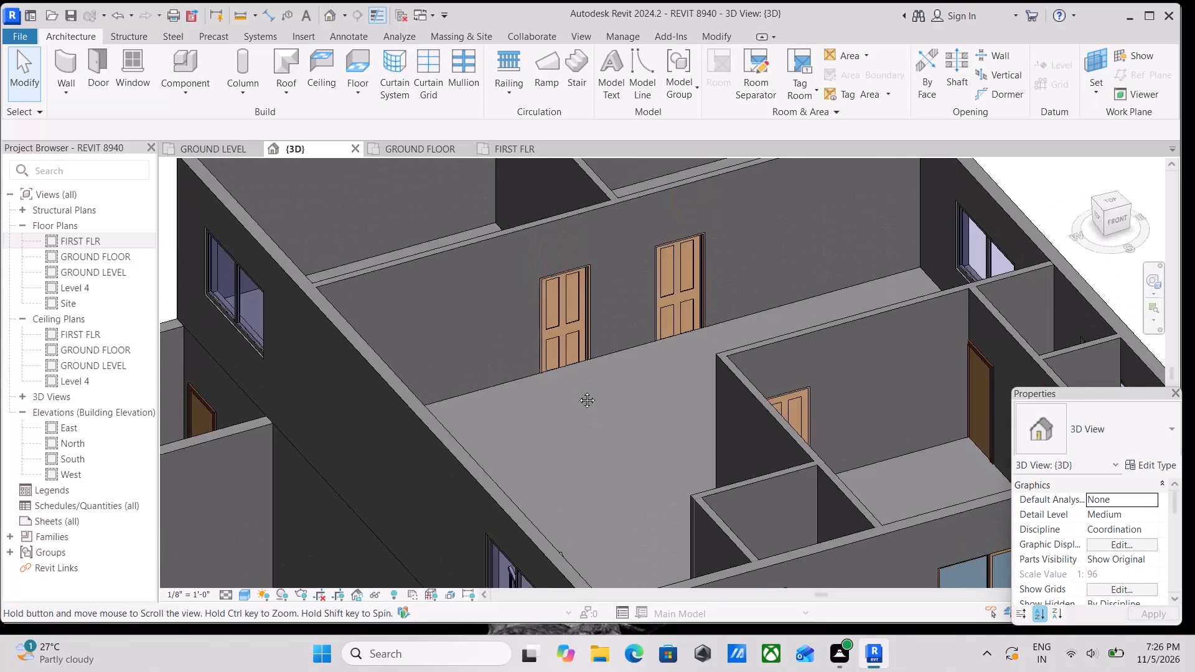
Examine the house in 3D from the side and front, checking the balcony, sliding doors, windows and first-floor rooms.
middle_drag(600, 383, 642, 357)
middle_drag(638, 364, 602, 411)
scroll(602, 420, down, 3)
shift+middle_drag(615, 419, 709, 231)
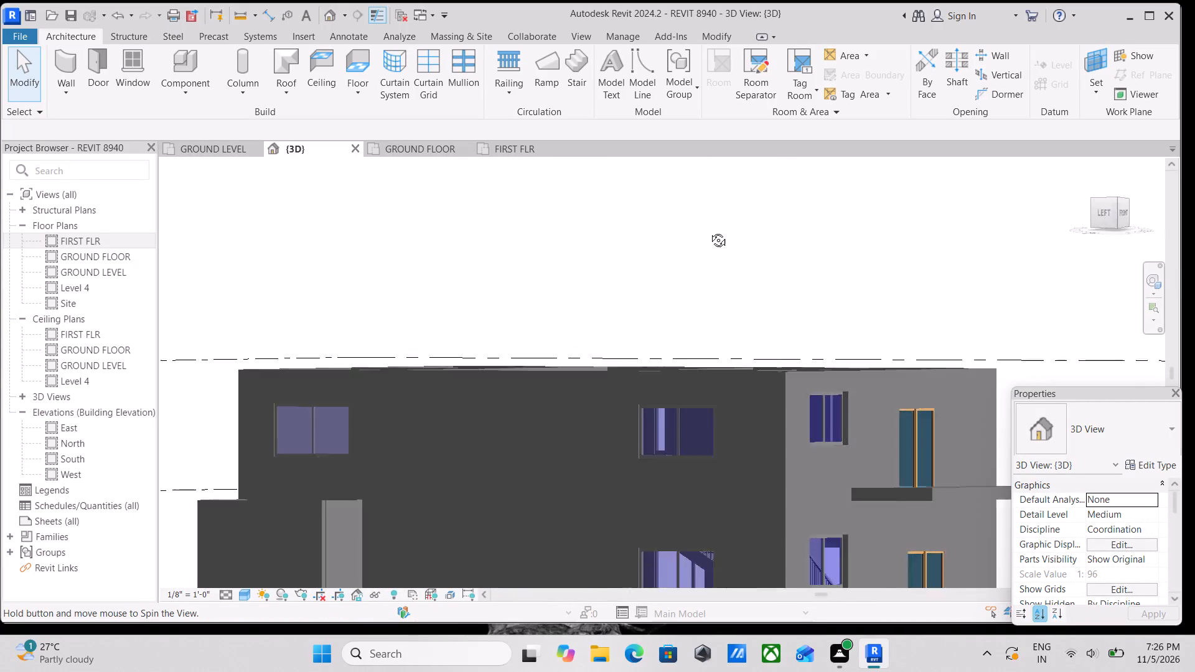
shift+middle_drag(709, 231, 741, 222)
shift+middle_drag(772, 350, 551, 386)
shift+middle_drag(647, 380, 690, 399)
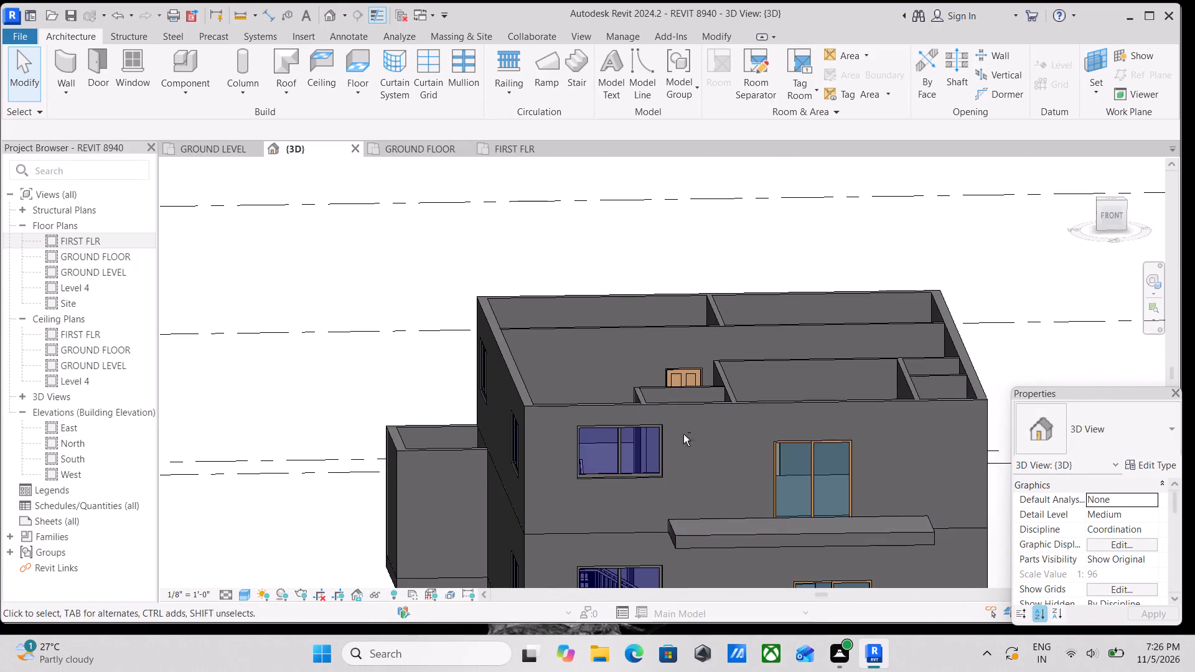
shift+middle_drag(683, 447, 679, 360)
shift+middle_drag(679, 360, 725, 414)
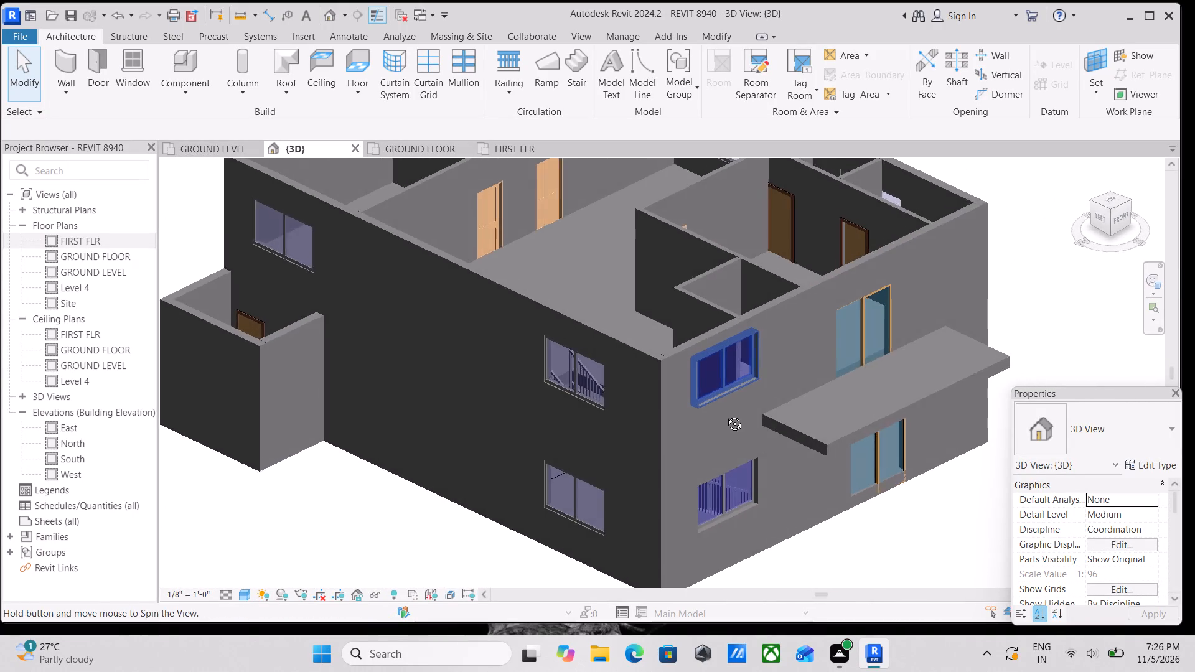
shift+middle_drag(725, 414, 779, 322)
middle_drag(747, 384, 555, 377)
middle_drag(868, 405, 830, 410)
scroll(838, 406, up, 3)
middle_drag(838, 405, 777, 402)
scroll(764, 401, up, 5)
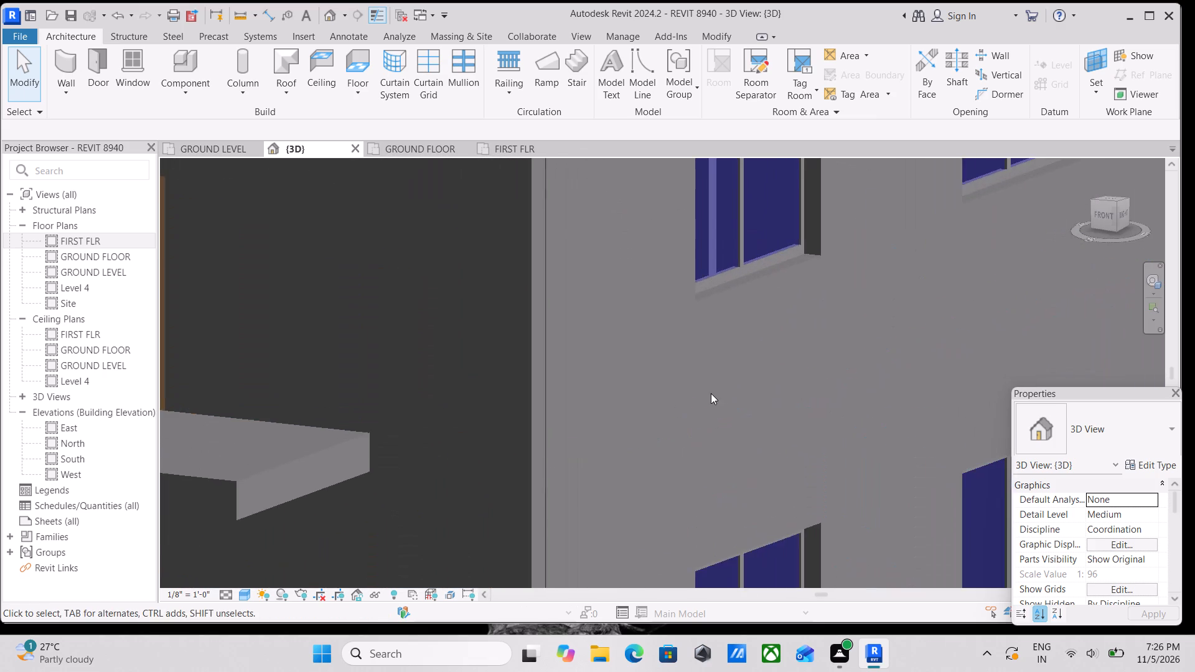
scroll(711, 393, down, 6)
shift+middle_drag(687, 392, 801, 384)
middle_drag(708, 429, 734, 368)
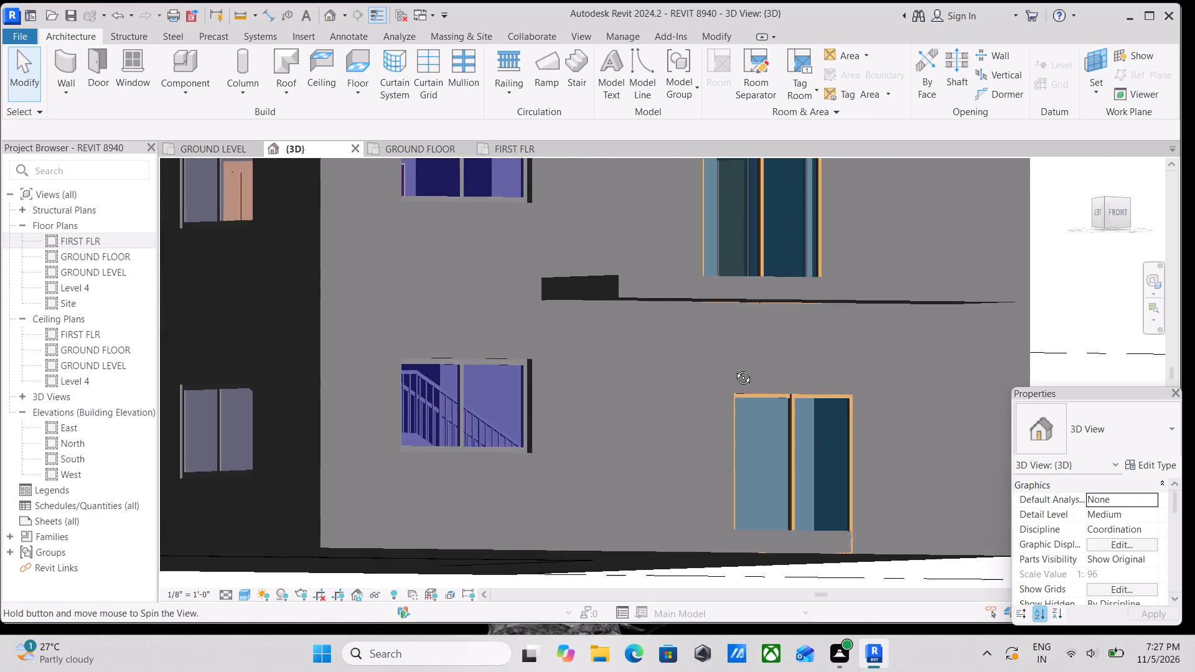
middle_drag(734, 368, 736, 372)
scroll(736, 372, up, 1)
scroll(741, 353, down, 2)
shift+middle_drag(740, 365, 738, 414)
scroll(747, 375, down, 1)
middle_drag(747, 375, 751, 427)
scroll(737, 322, down, 1)
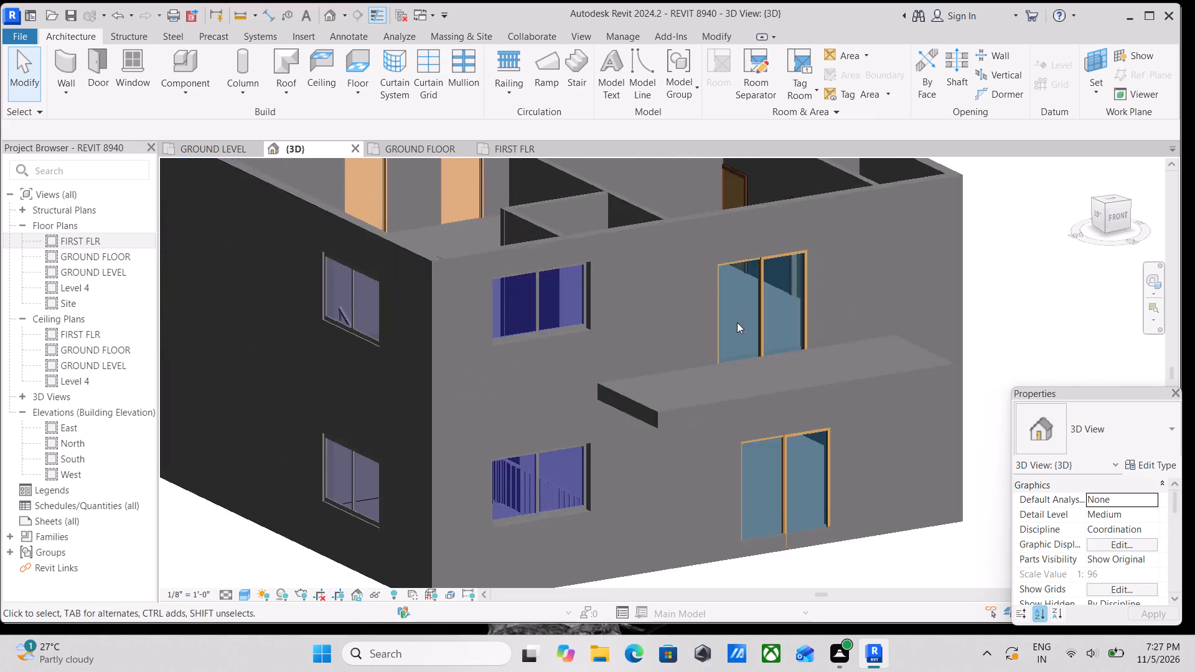
middle_drag(737, 325, 757, 472)
scroll(730, 399, down, 5)
shift+middle_drag(732, 404, 730, 469)
middle_drag(708, 403, 710, 433)
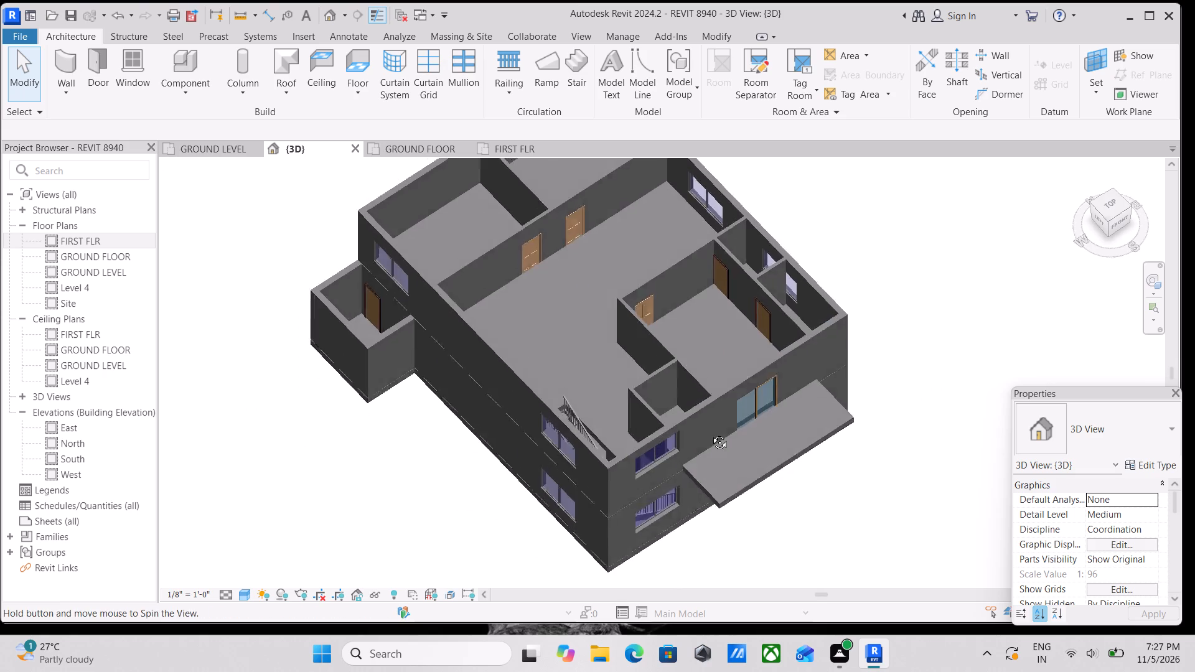
middle_drag(710, 433, 695, 473)
scroll(472, 439, up, 4)
scroll(628, 436, up, 2)
scroll(712, 375, down, 1)
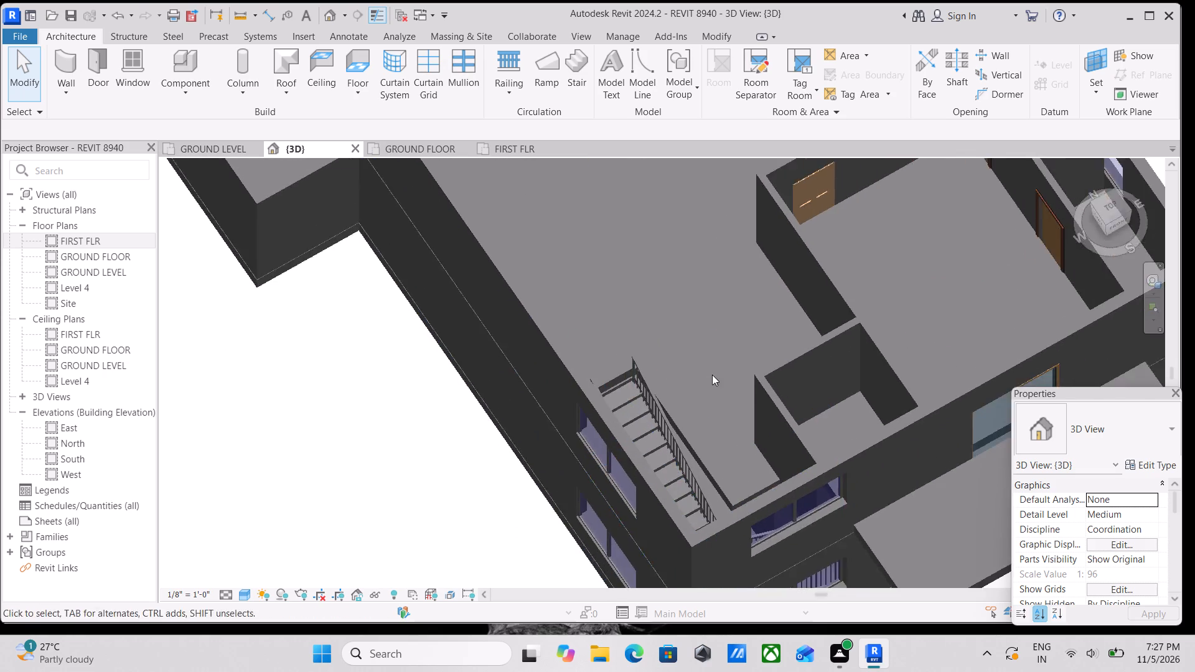
Examine the stairwell in 3D, including the first-floor slab opening and the adjoining small room and partition walls.
middle_drag(709, 375, 482, 297)
shift+middle_drag(693, 335, 569, 339)
scroll(576, 342, down, 3)
middle_drag(562, 371, 602, 282)
shift+middle_drag(588, 332, 982, 339)
middle_drag(687, 327, 782, 514)
shift+middle_drag(712, 484, 745, 422)
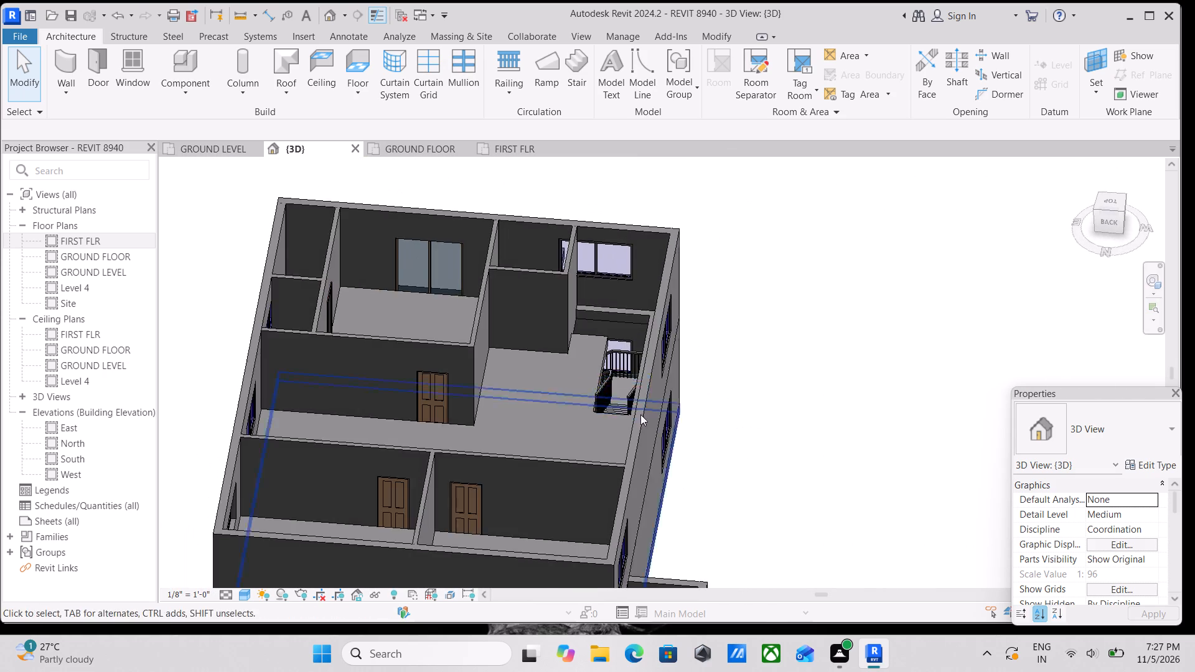
scroll(585, 396, up, 3)
scroll(499, 348, up, 1)
middle_drag(499, 348, 499, 390)
shift+middle_drag(544, 335, 531, 352)
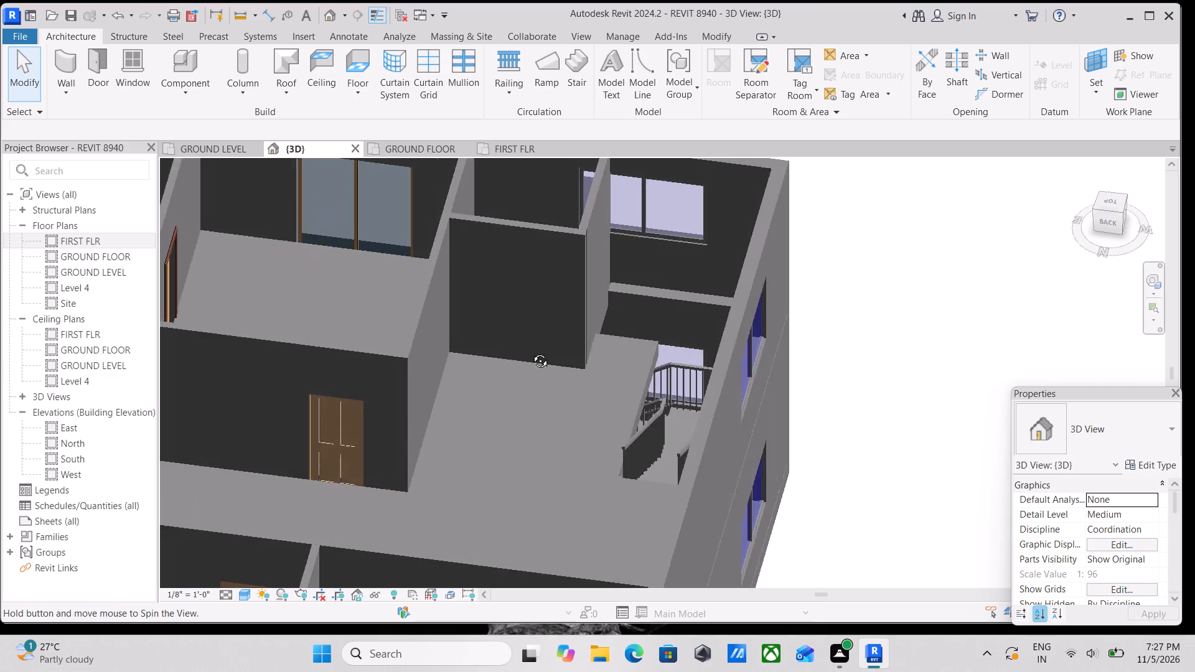
shift+middle_drag(531, 352, 525, 371)
middle_drag(644, 347, 569, 452)
scroll(591, 391, up, 3)
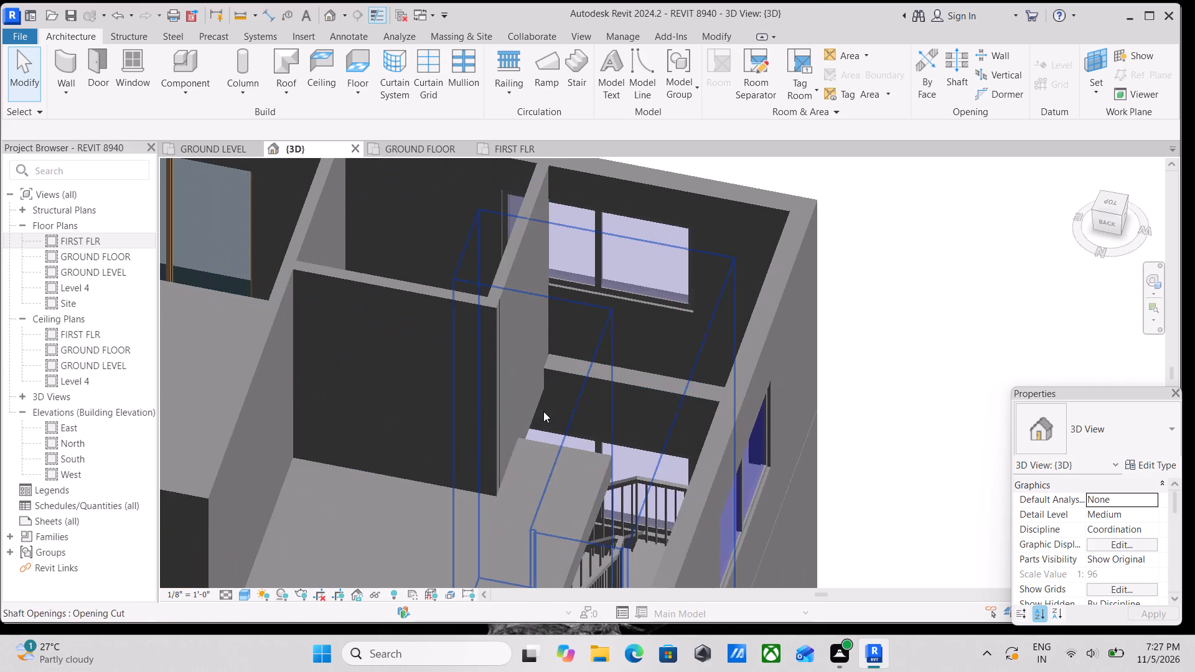
shift+scroll(535, 406, down, 1)
shift+middle_drag(534, 412, 609, 483)
scroll(599, 480, down, 1)
middle_drag(524, 445, 591, 393)
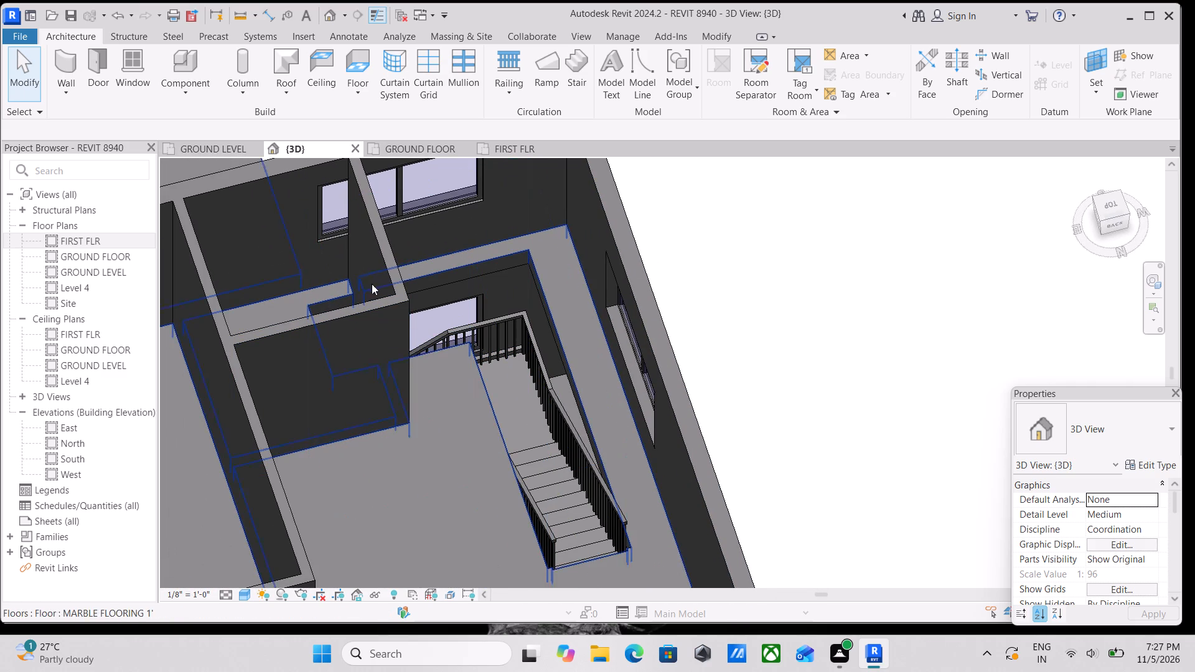
scroll(434, 338, down, 3)
middle_drag(434, 345, 441, 376)
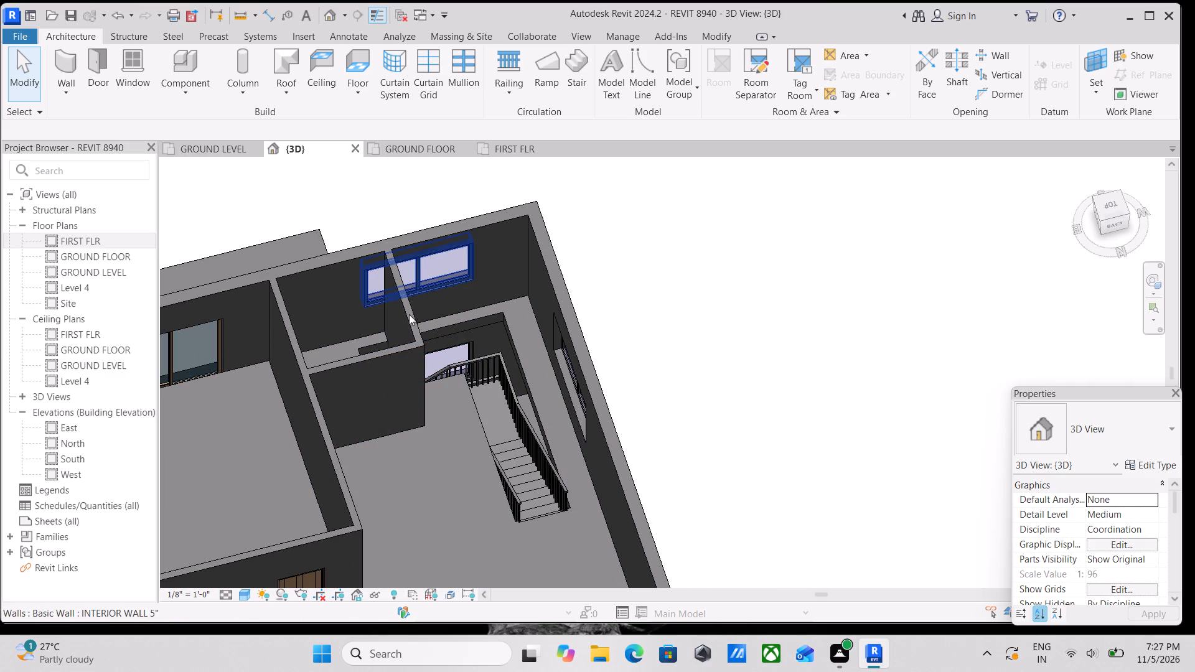
click(461, 382)
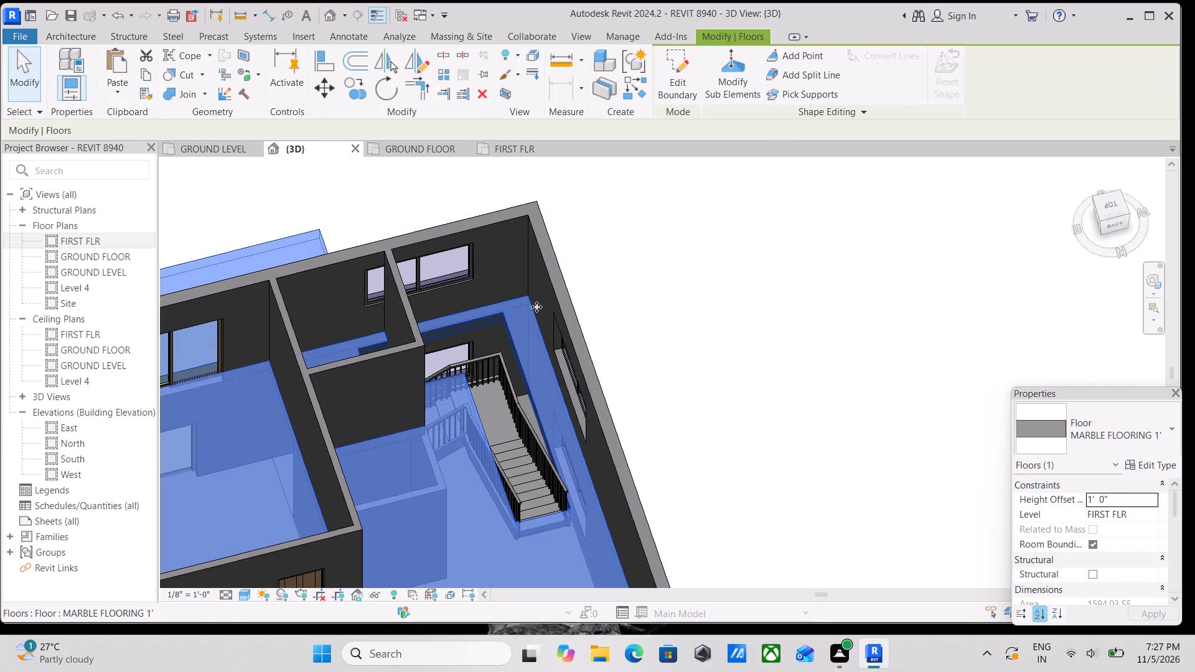
scroll(535, 310, down, 2)
key(Escape)
scroll(537, 325, down, 2)
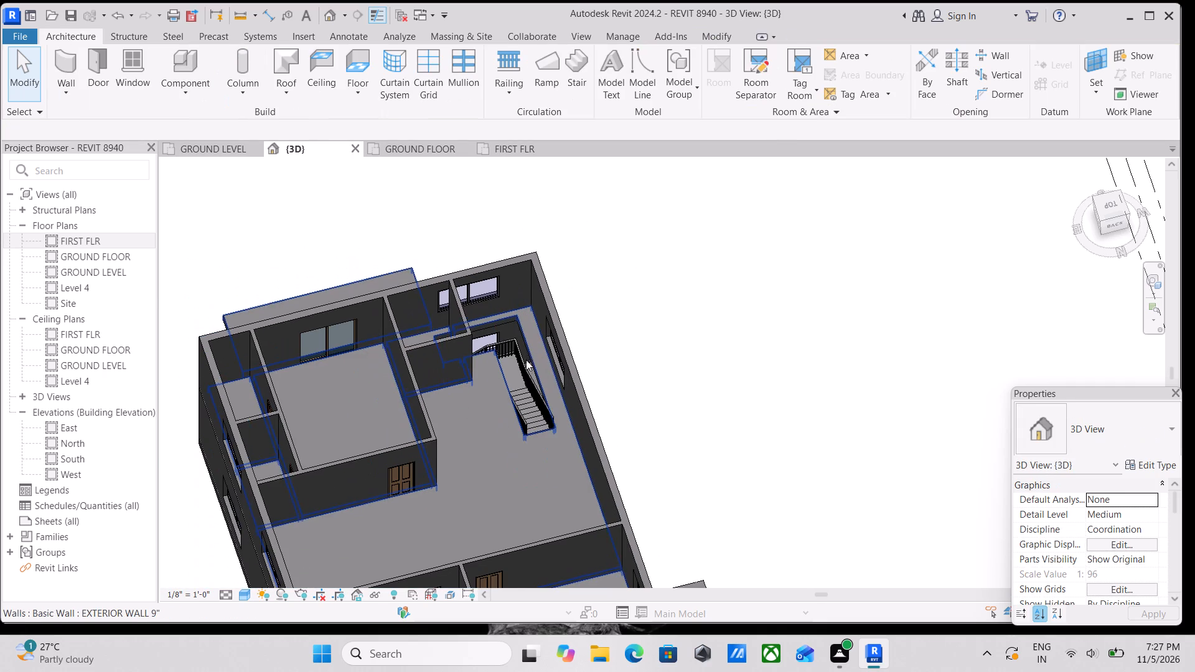
shift+middle_drag(522, 366, 381, 164)
middle_drag(545, 322, 467, 282)
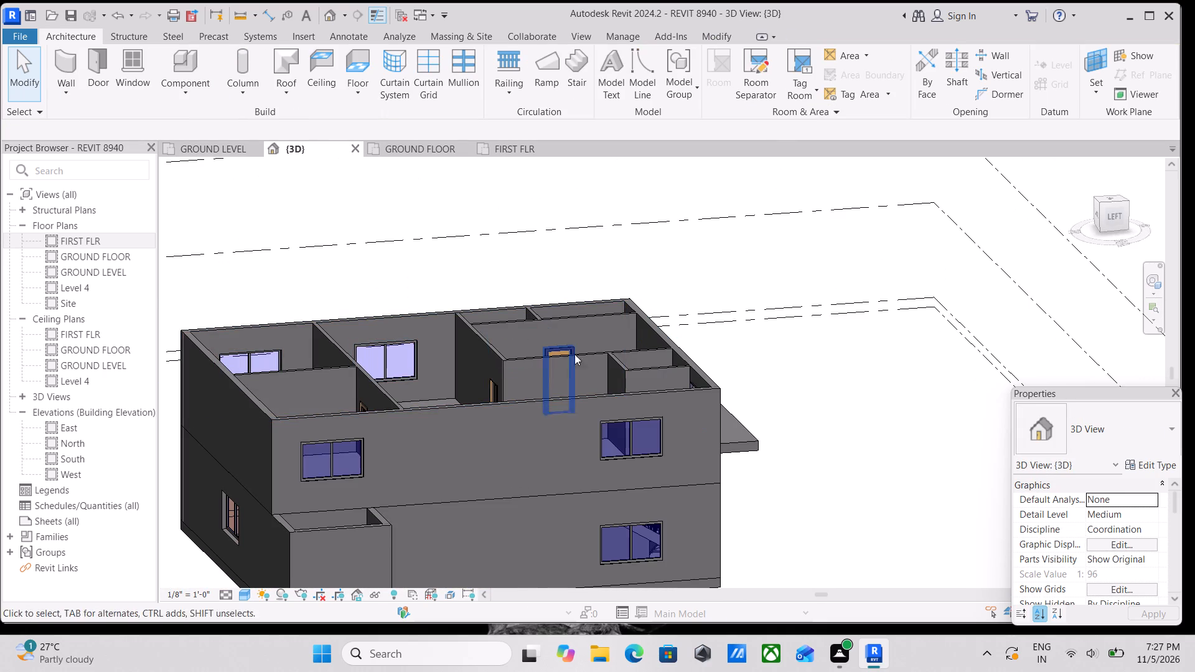
scroll(642, 376, down, 1)
middle_drag(640, 378, 568, 224)
middle_drag(598, 469, 619, 283)
shift+middle_drag(627, 312, 699, 502)
middle_drag(680, 385, 723, 502)
shift+middle_drag(689, 422, 779, 568)
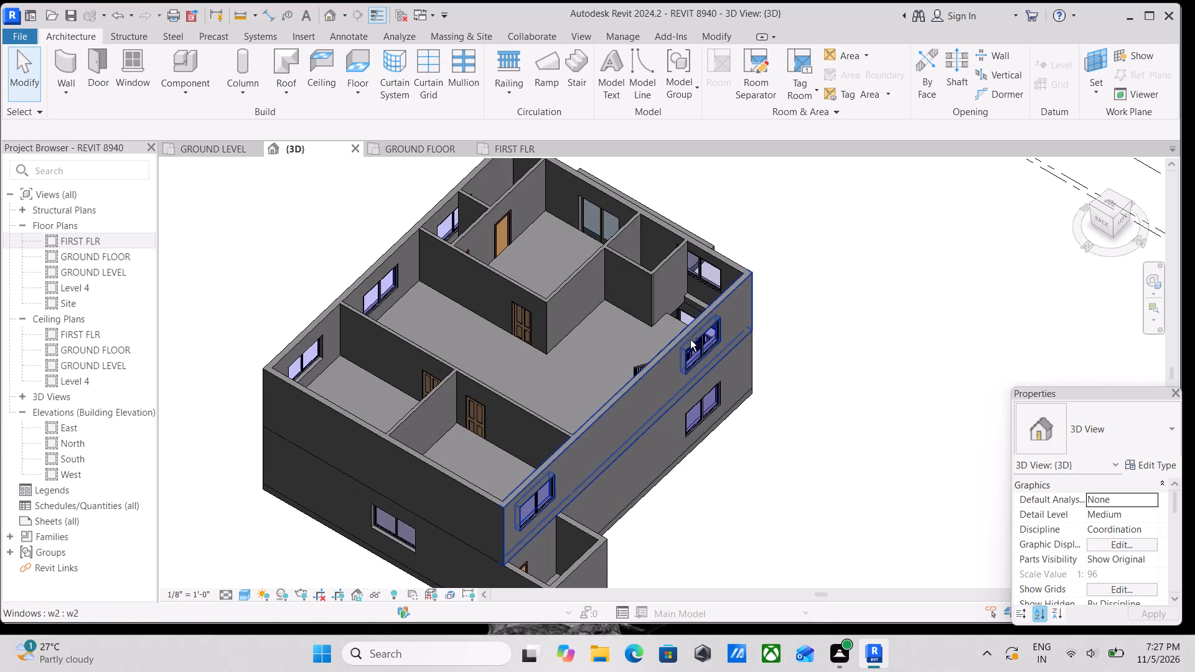
shift+middle_drag(642, 405, 753, 442)
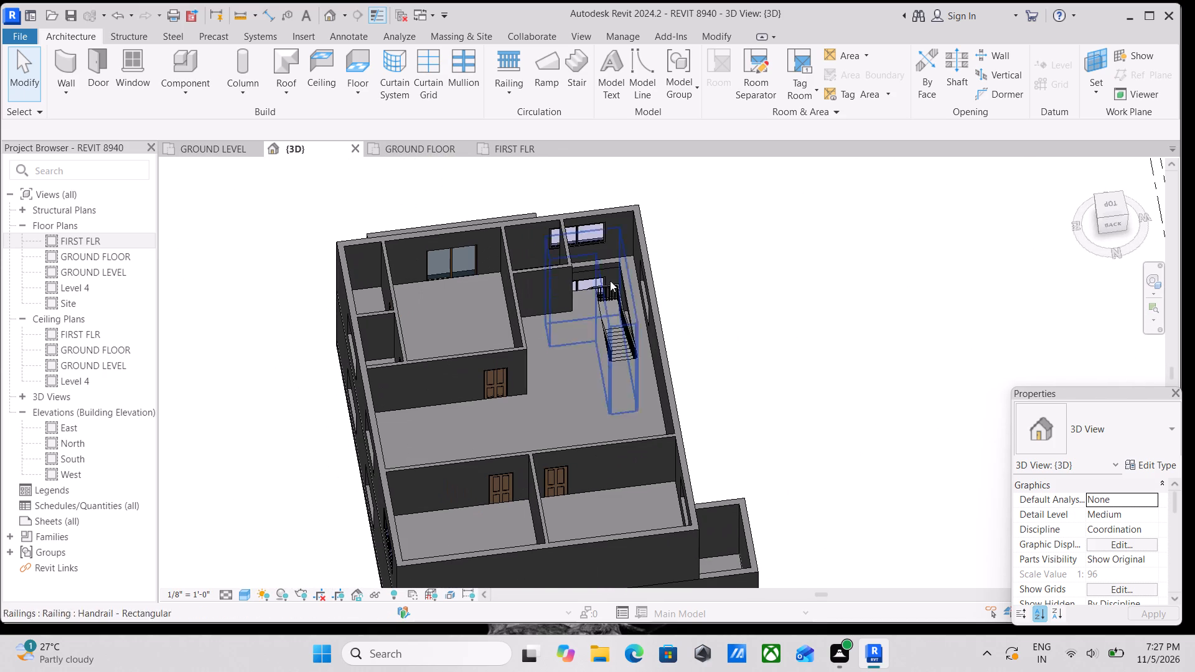
Edit the L-shaped stair shaft opening's sketch, moving its short leg's 3'-4" end edge 2'-7" inward, past the small room's partition wall.
click(614, 274)
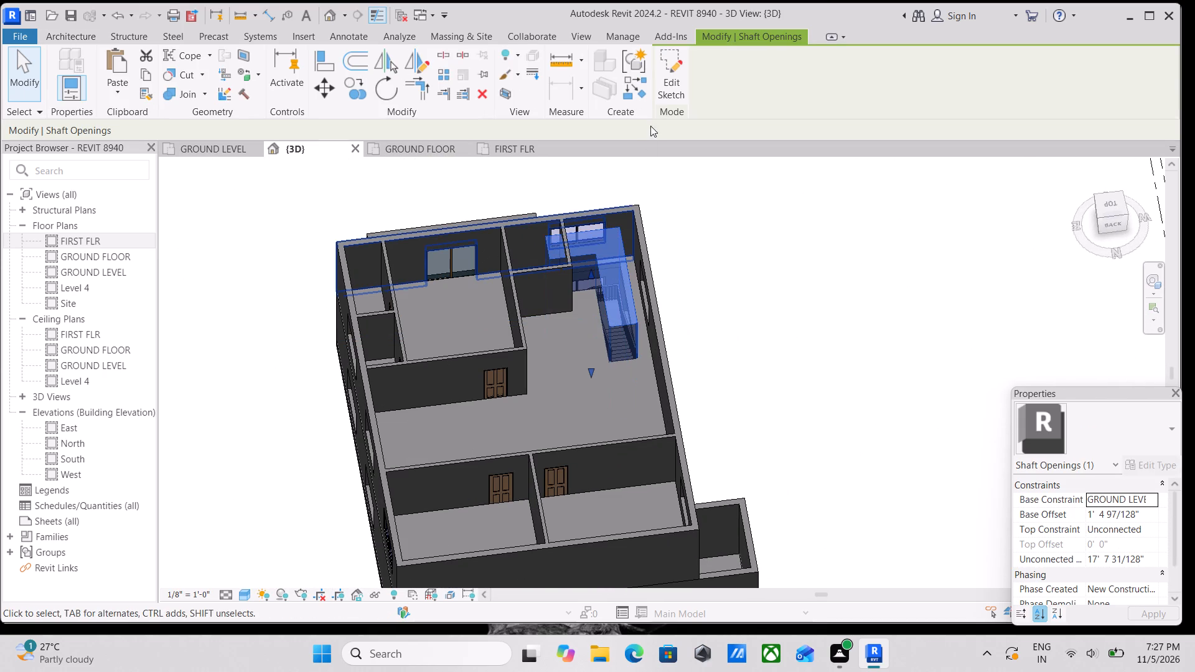
click(675, 91)
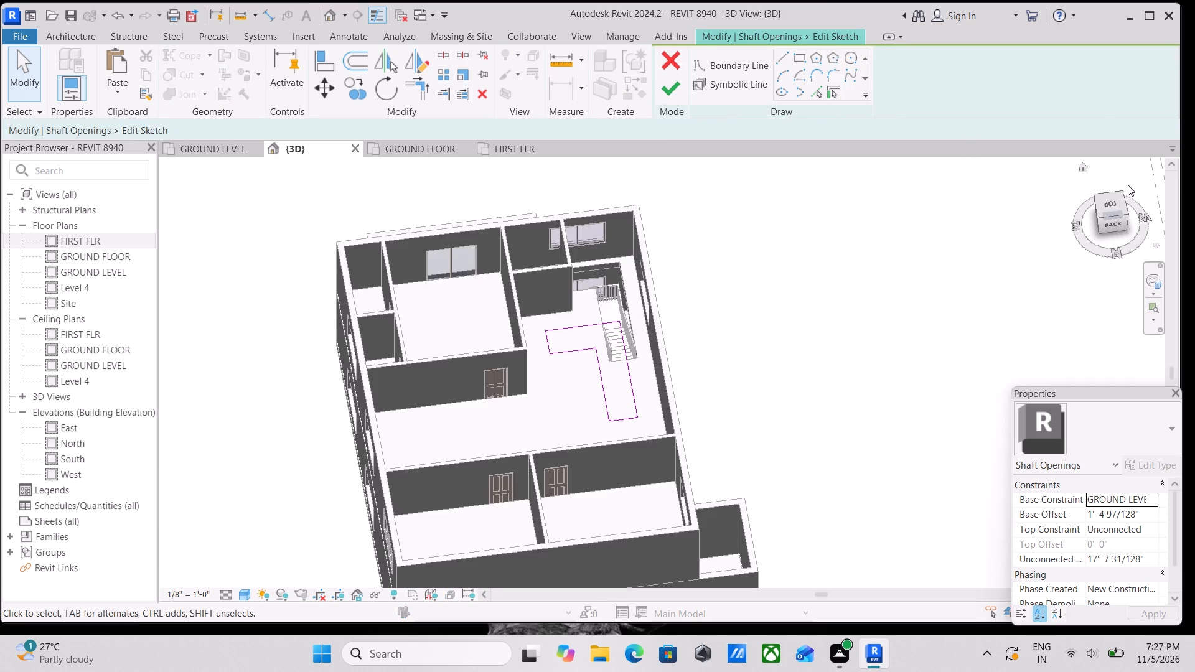
click(1117, 202)
scroll(705, 370, up, 5)
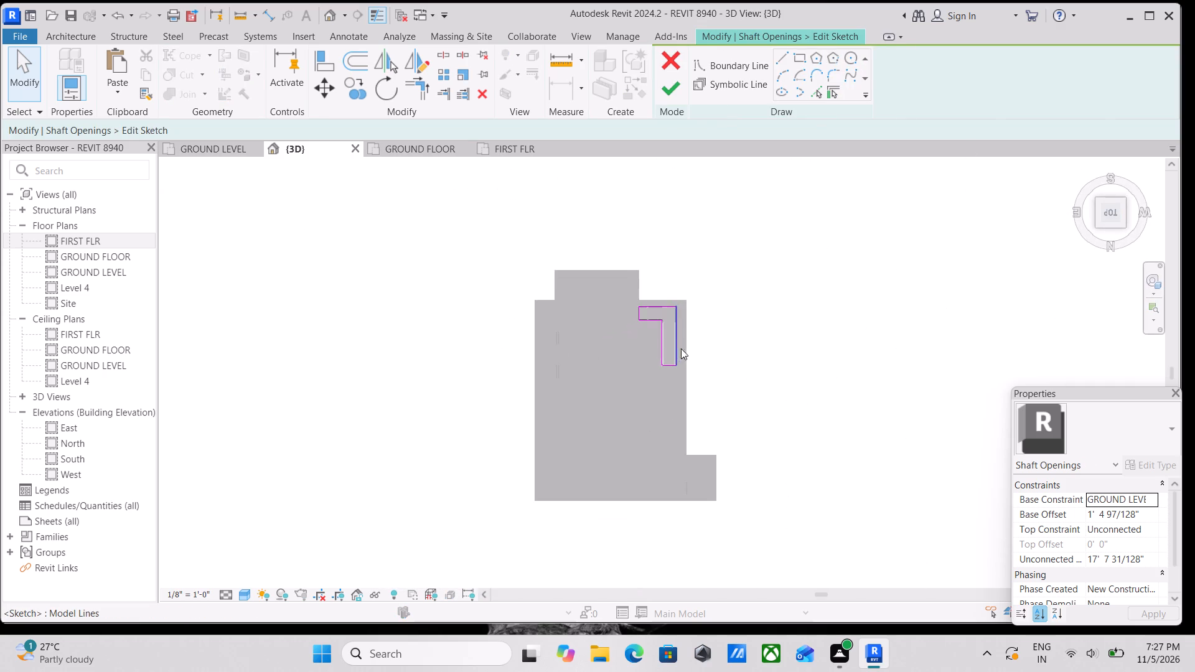
scroll(681, 348, up, 4)
scroll(660, 321, down, 1)
scroll(660, 321, up, 9)
scroll(602, 290, up, 3)
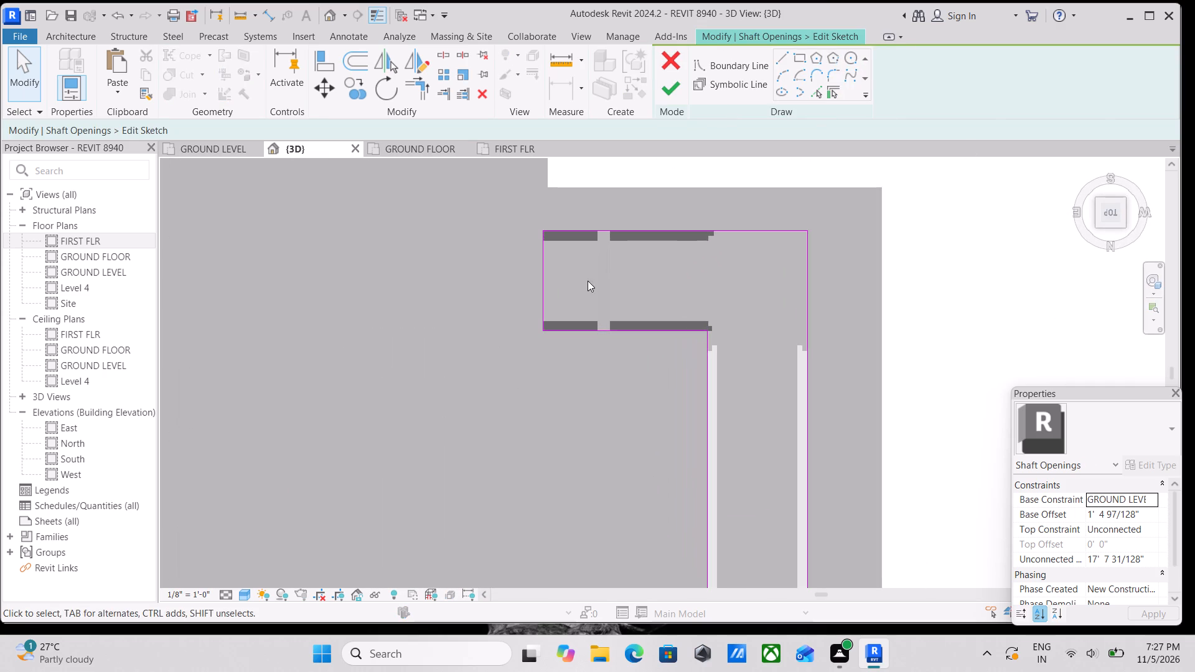
click(545, 275)
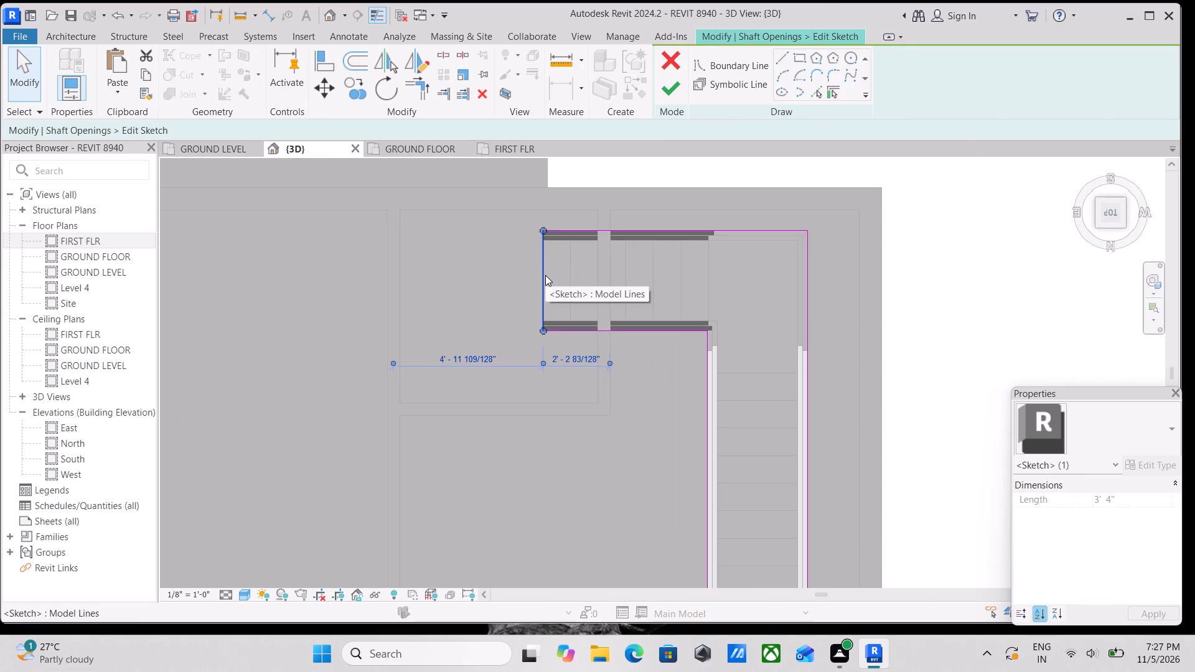
key(Right)
key(Right)
key(Right)
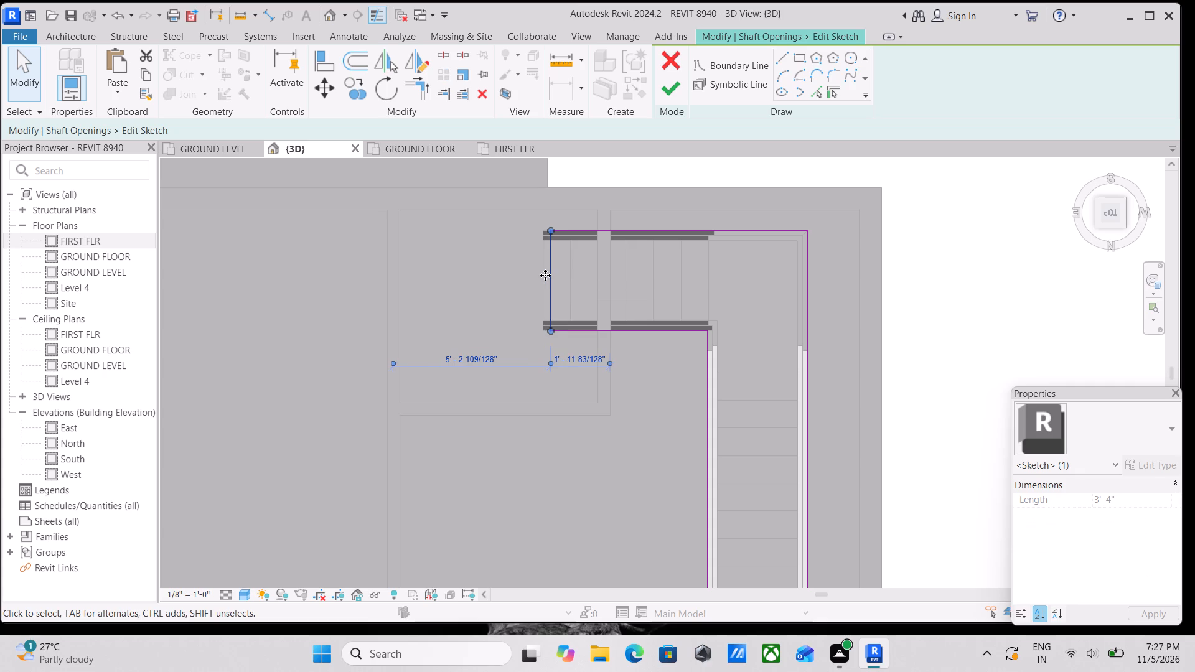
key(Right)
key(Right)
key(Right)
key(Right)
key(Right)
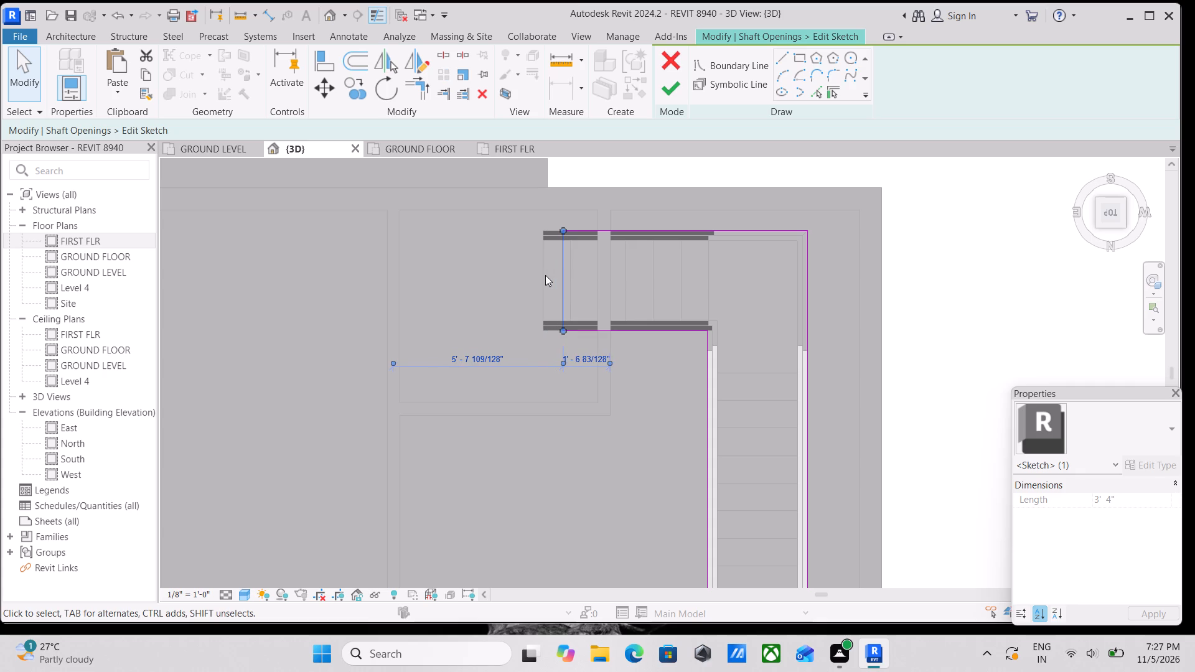
key(Right)
key(Right)
key(Right)
key(Right)
key(Right)
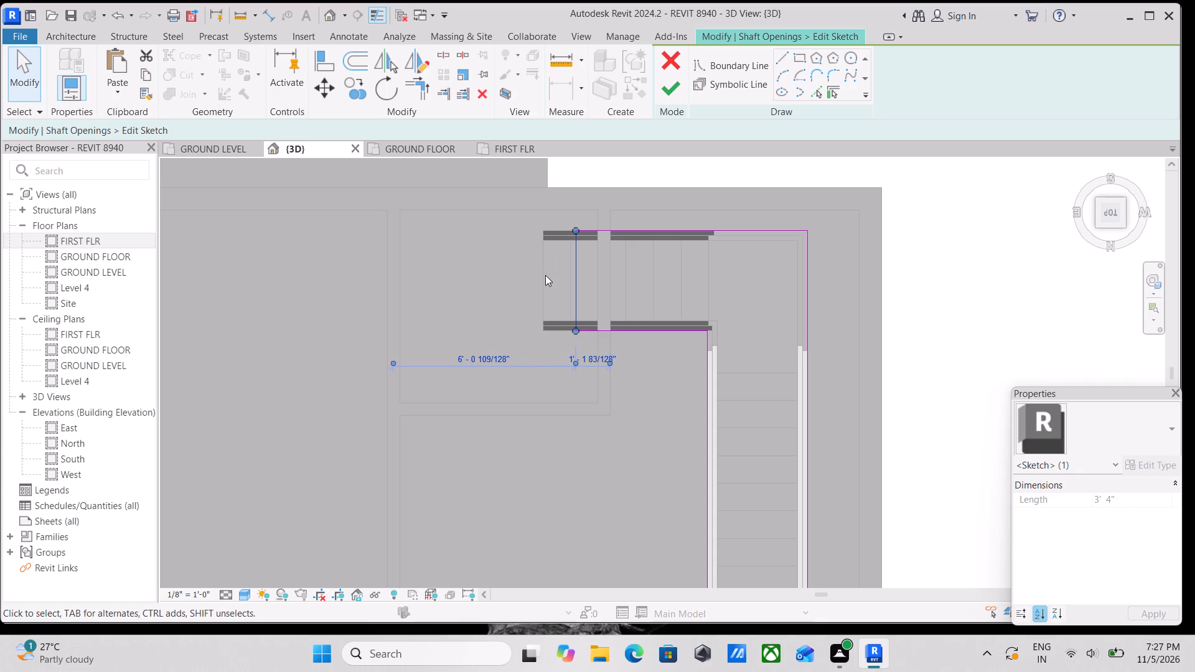
key(Right)
key(Right)
key(Right)
key(Right)
key(Right)
key(Right)
key(Right)
key(Right)
key(Right)
key(Right)
key(Right)
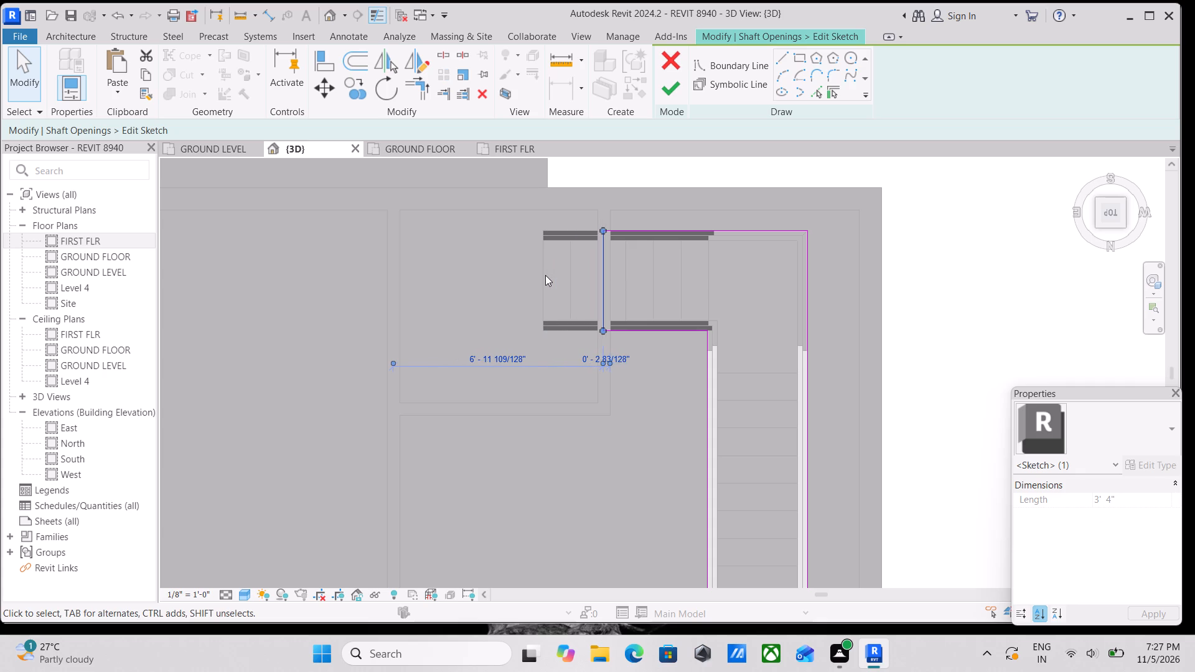
key(Right)
key(Right)
key(Right)
key(Right)
key(Right)
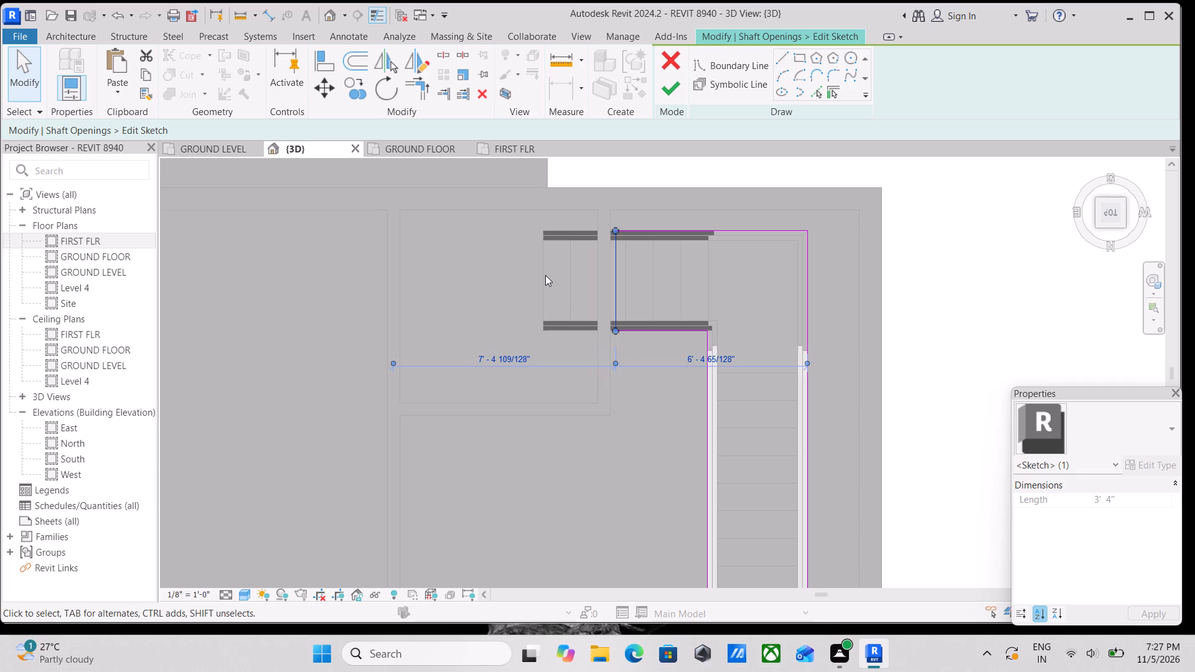
key(Right)
key(Right)
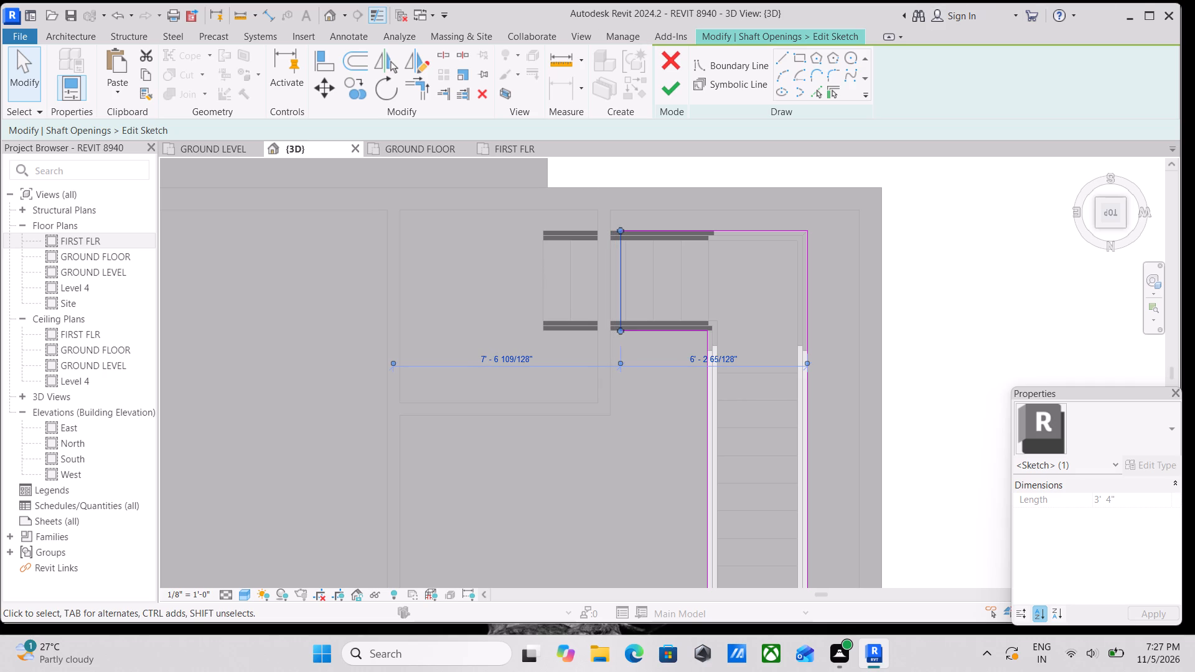
click(672, 85)
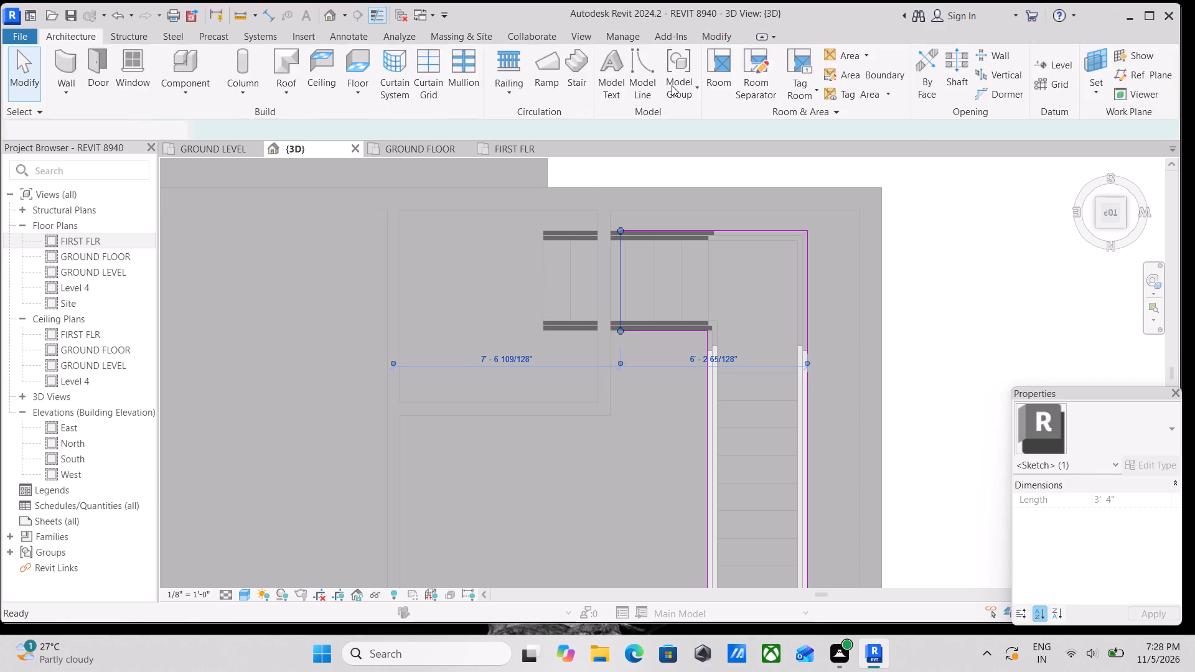
scroll(713, 326, down, 2)
key(Escape)
Inspect the revised stair opening and small room floor in 3D, along with the house's side, balcony and front.
scroll(708, 315, down, 3)
middle_drag(673, 422, 719, 224)
scroll(719, 224, down, 1)
shift+middle_drag(757, 322, 682, 251)
middle_drag(999, 428, 634, 439)
middle_drag(740, 342, 904, 554)
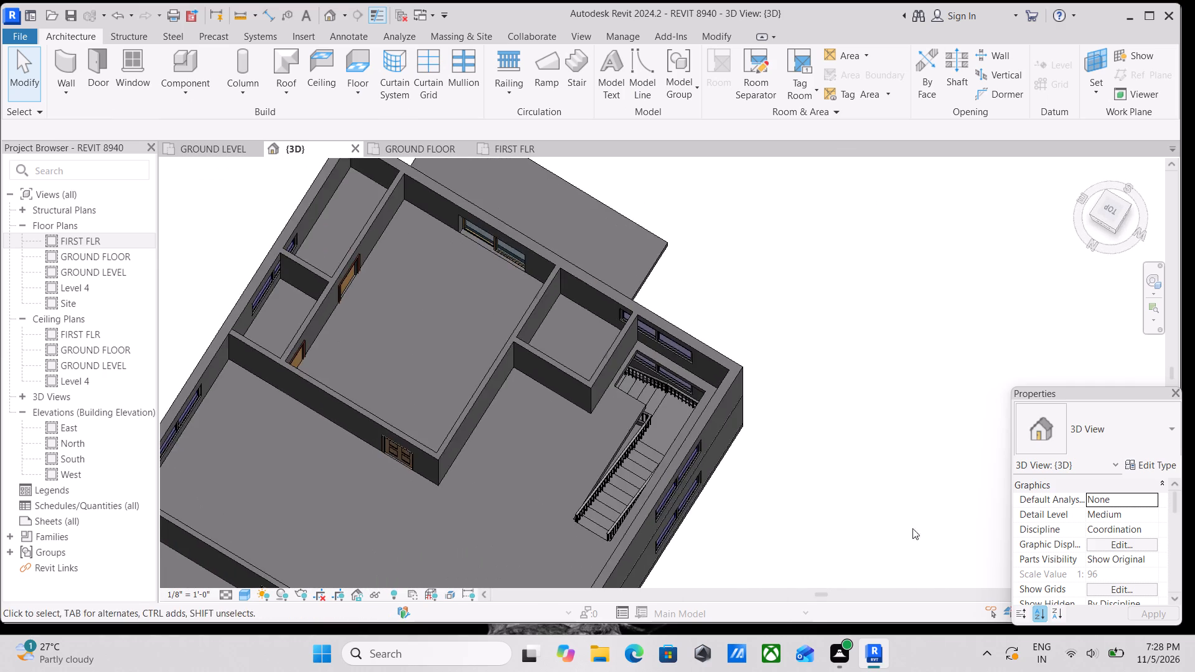
middle_drag(916, 465, 681, 447)
shift+scroll(688, 452, up, 1)
scroll(878, 502, down, 1)
middle_drag(878, 502, 911, 286)
scroll(912, 283, down, 1)
shift+middle_drag(832, 416, 812, 253)
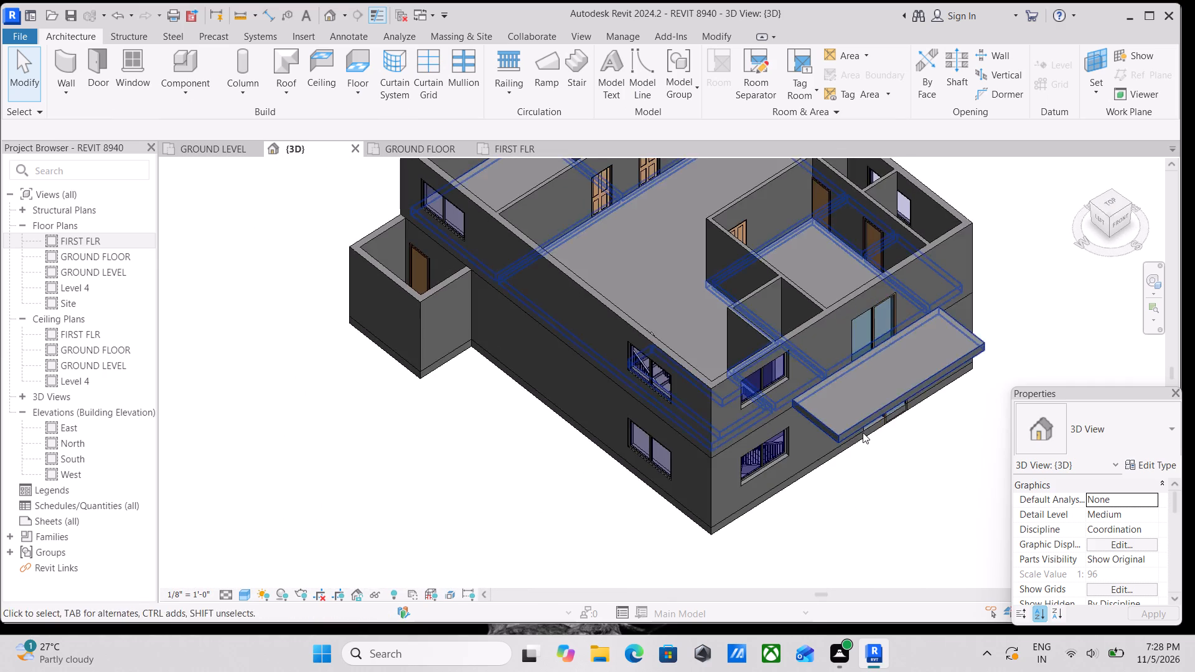
scroll(863, 432, up, 2)
shift+middle_drag(843, 416, 938, 308)
middle_drag(830, 450, 914, 552)
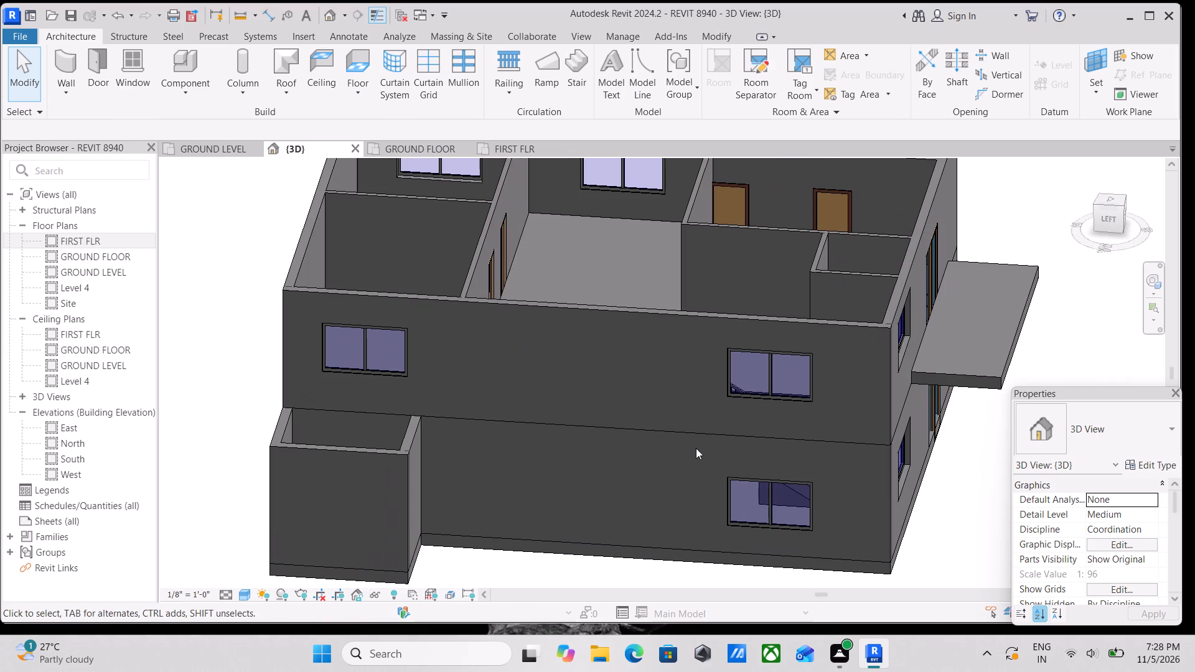
middle_drag(698, 442, 613, 541)
shift+scroll(701, 457, up, 1)
middle_drag(752, 397, 669, 574)
middle_drag(681, 549, 766, 412)
shift+scroll(767, 421, down, 1)
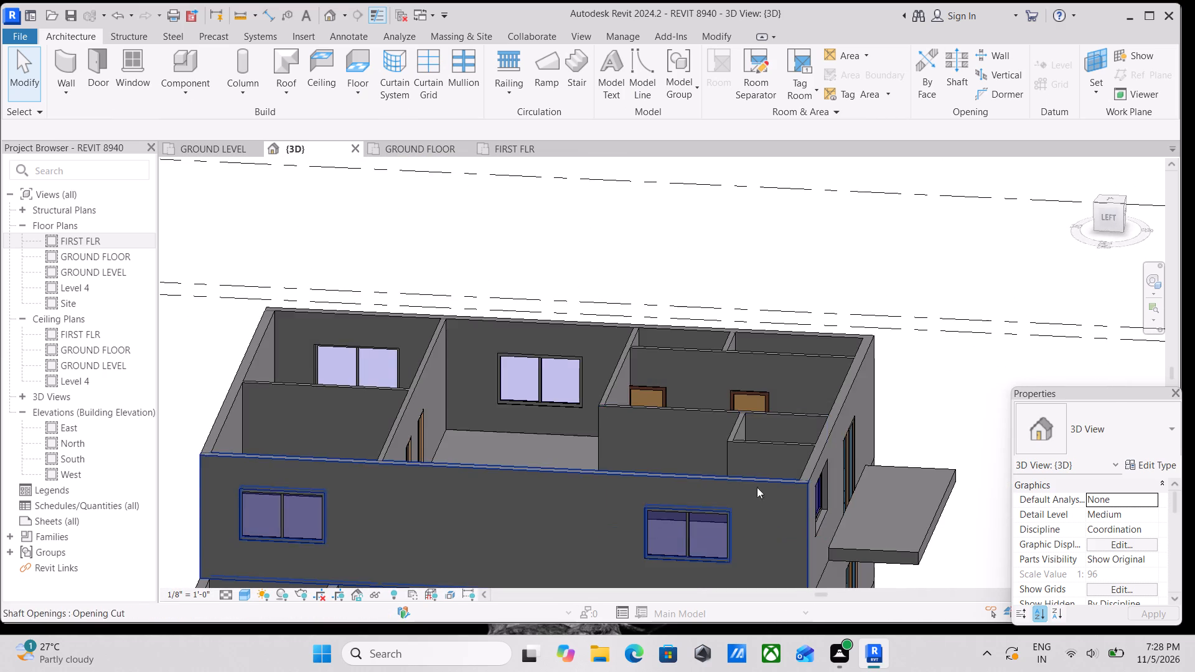
middle_drag(751, 502, 595, 456)
middle_drag(736, 511, 670, 366)
shift+middle_drag(743, 466, 713, 472)
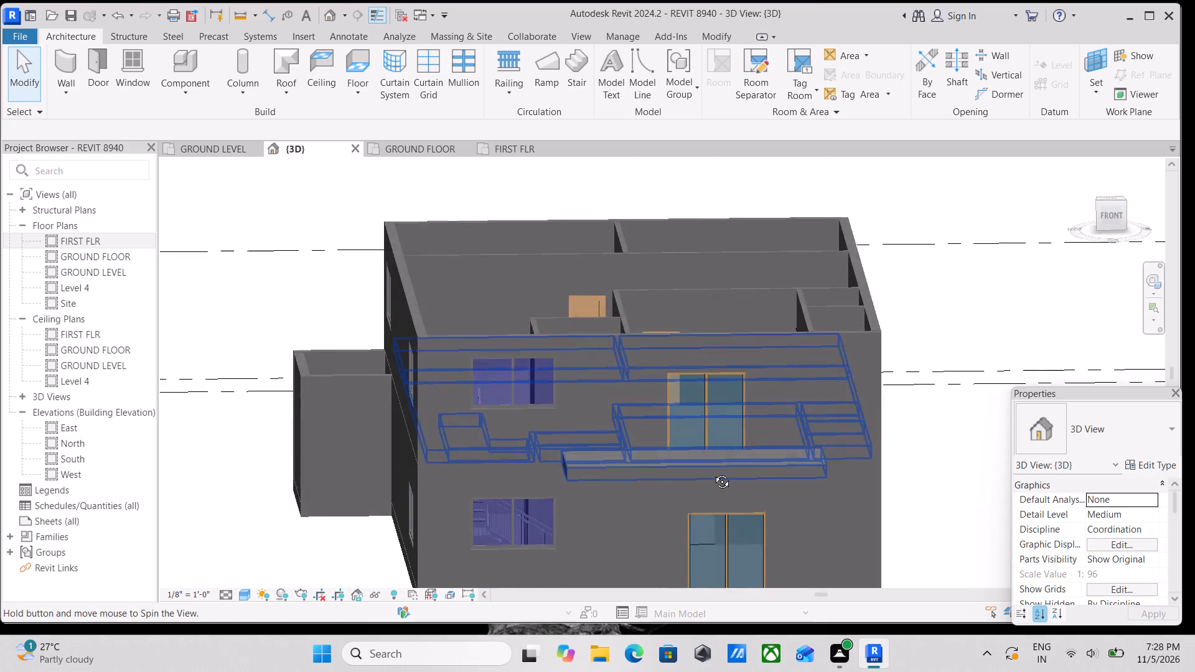
Examine the house in 3D from the front and left side, checking the windows, sliding doors, balcony and first-floor rooms.
shift+middle_drag(713, 472, 703, 513)
scroll(784, 519, down, 1)
middle_drag(784, 519, 780, 457)
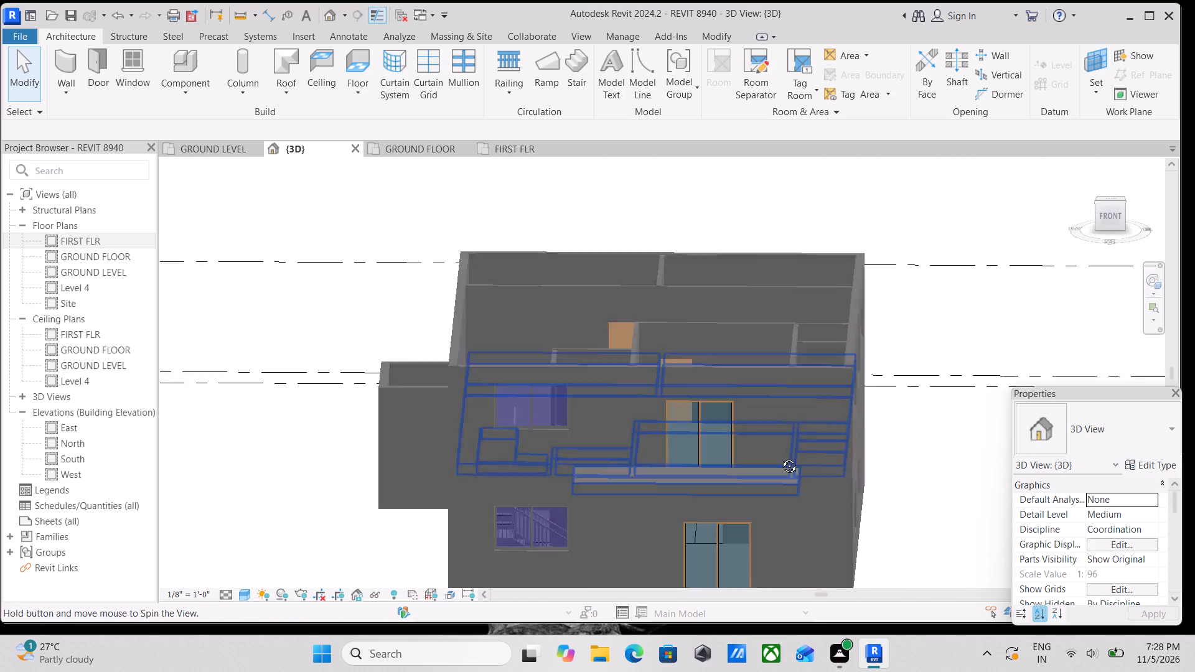
middle_drag(780, 457, 787, 406)
shift+middle_drag(779, 488, 835, 566)
shift+middle_drag(784, 472, 817, 483)
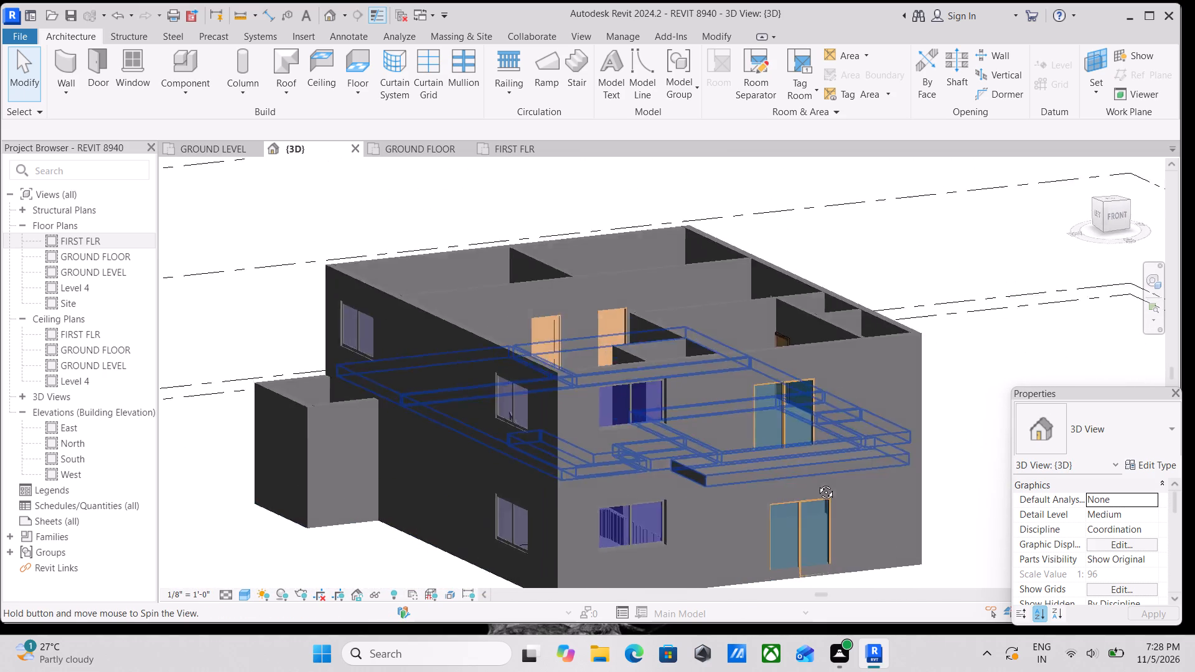
shift+middle_drag(817, 483, 840, 494)
scroll(852, 448, up, 3)
scroll(847, 464, down, 2)
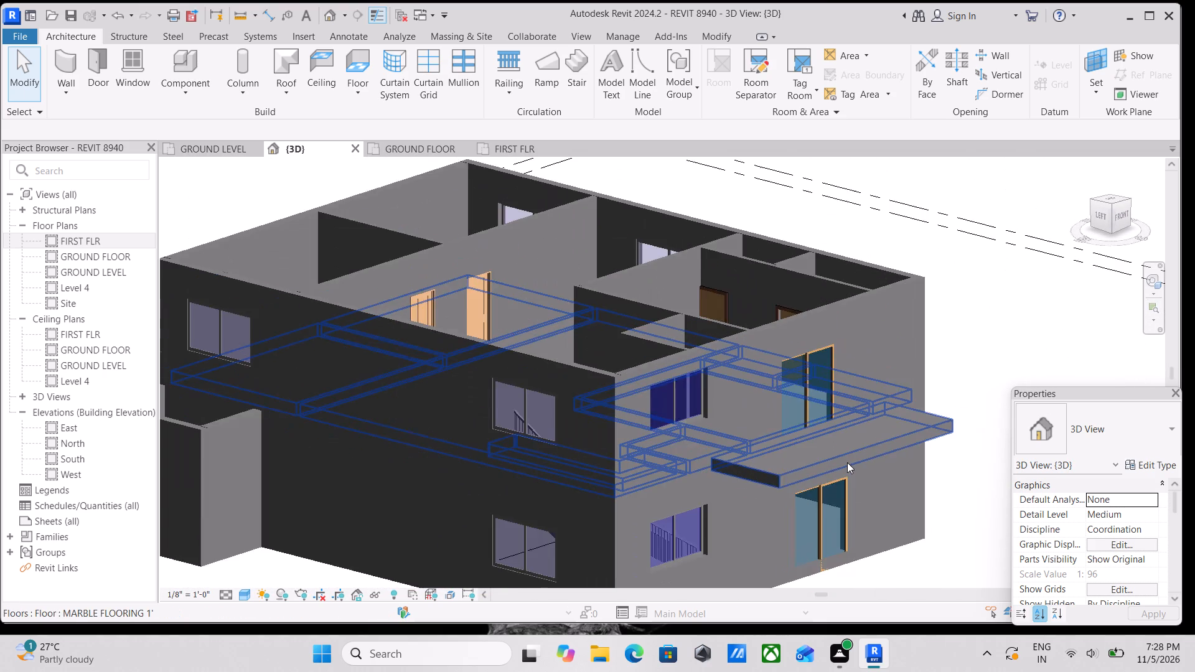
scroll(843, 466, down, 2)
middle_drag(807, 483, 784, 451)
scroll(508, 469, up, 1)
Place a Fixed 24" x 24" window high on the outer wall of the small side annex, with a sill height of about 6'-11".
middle_drag(508, 469, 861, 448)
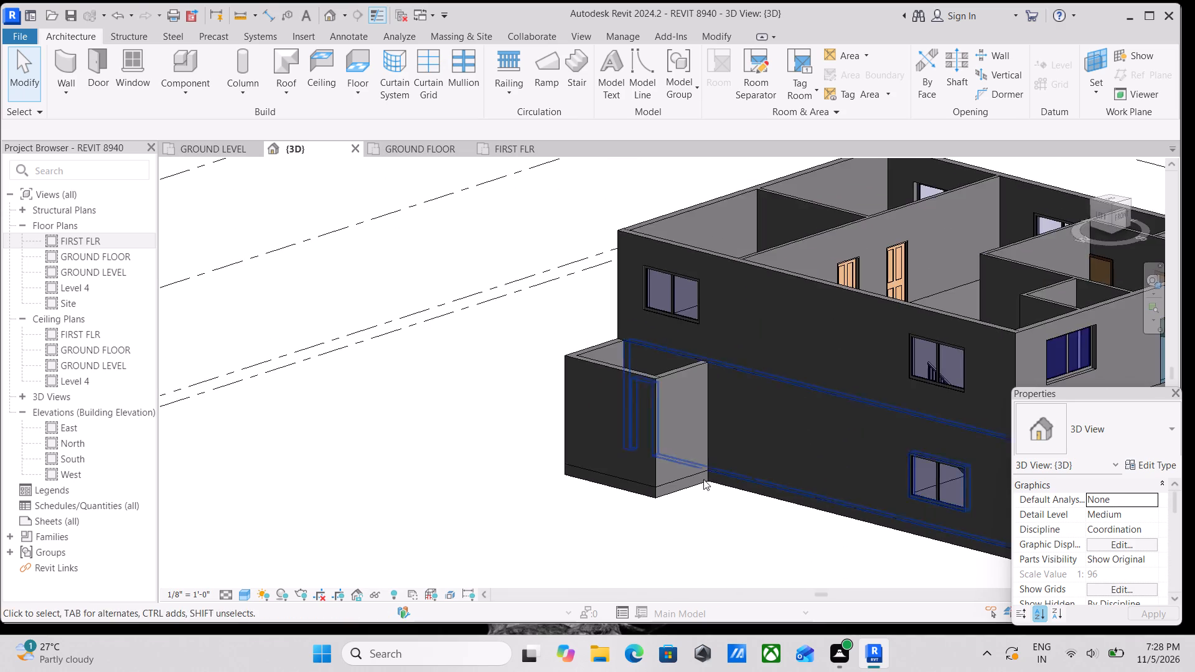
scroll(690, 475, up, 3)
scroll(776, 477, down, 4)
middle_drag(811, 485, 626, 477)
middle_drag(602, 467, 832, 480)
scroll(624, 410, up, 9)
text(wn)
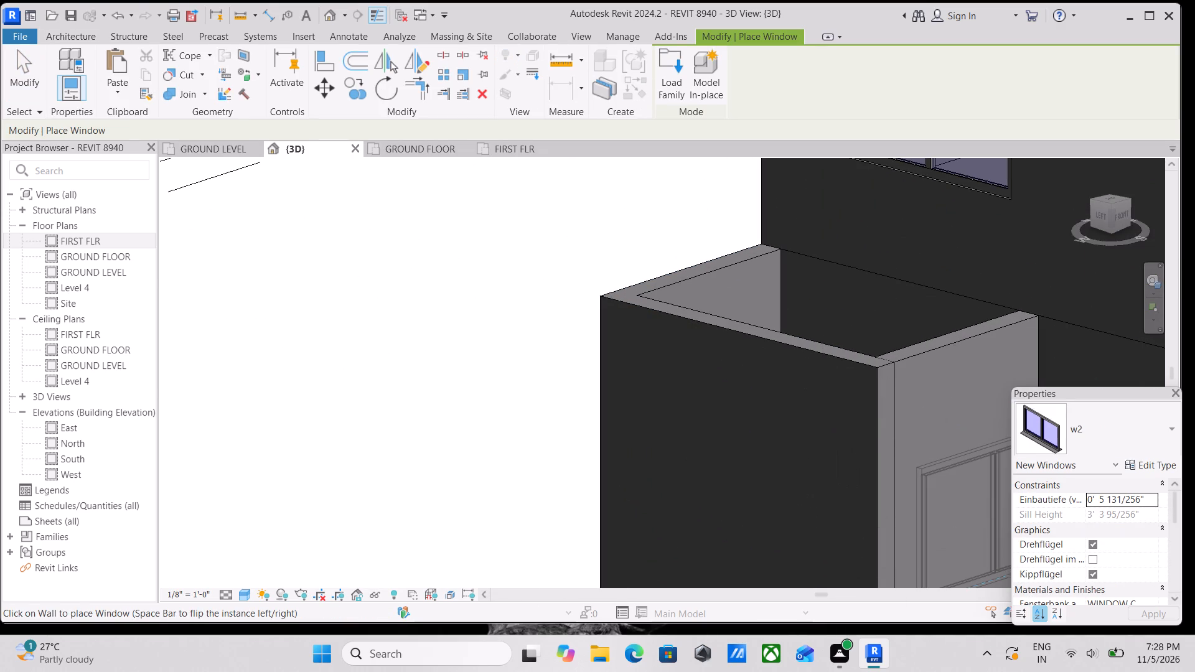
click(1164, 446)
scroll(1061, 88, up, 2)
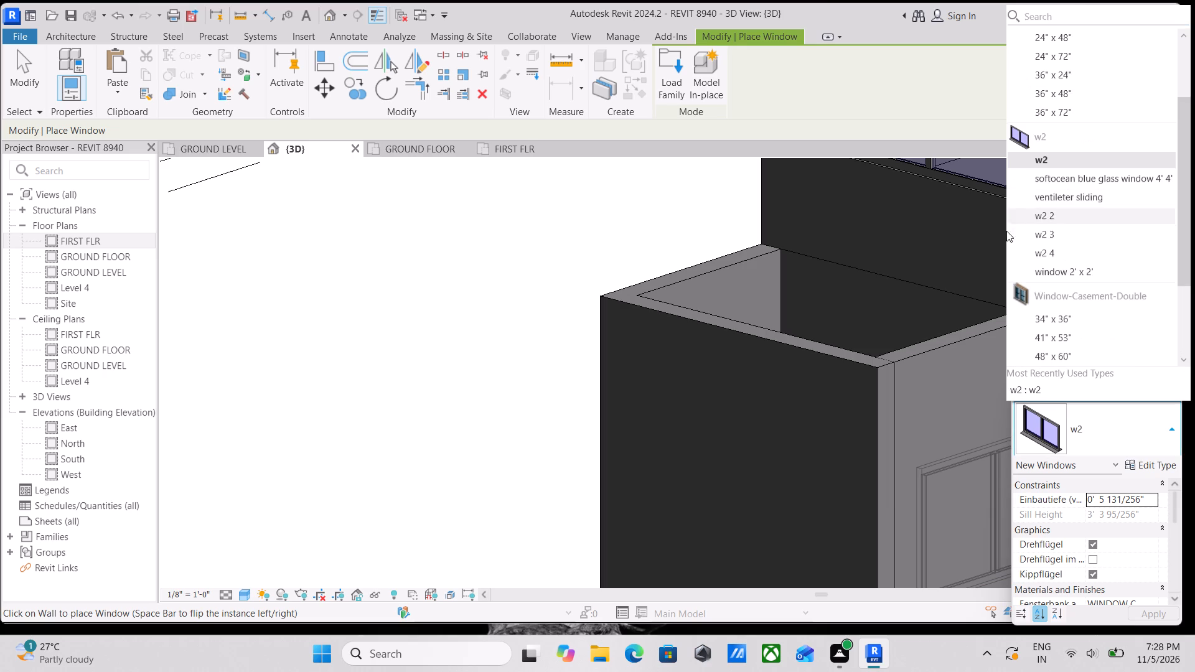
scroll(1044, 240, down, 1)
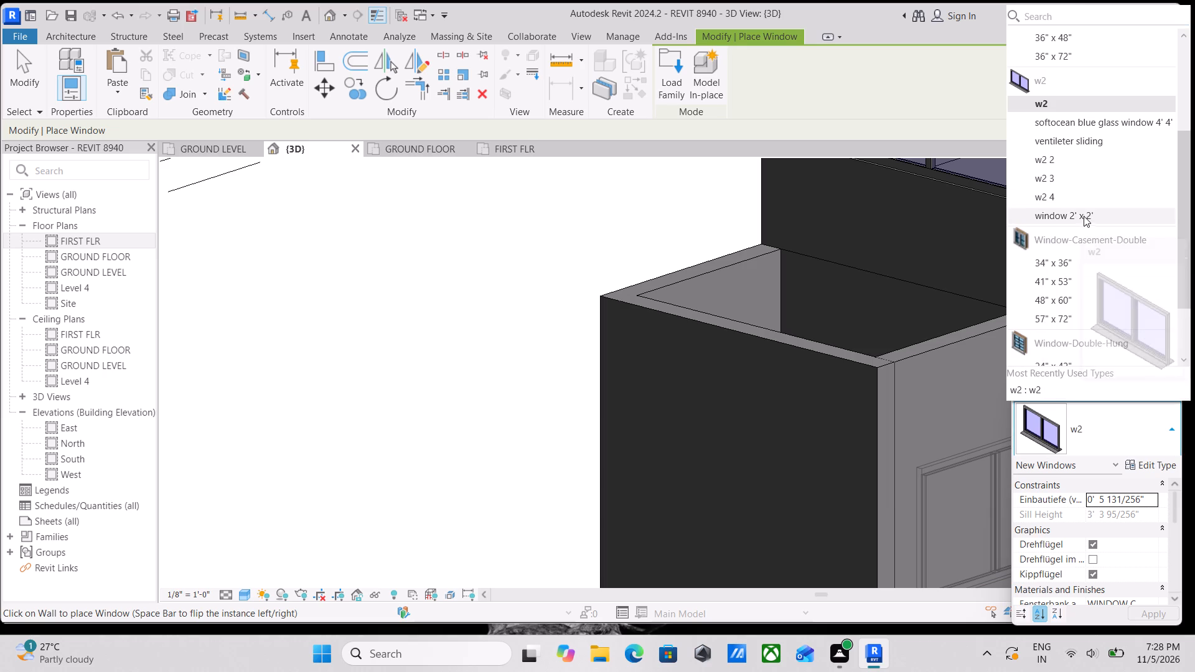
scroll(1067, 225, up, 5)
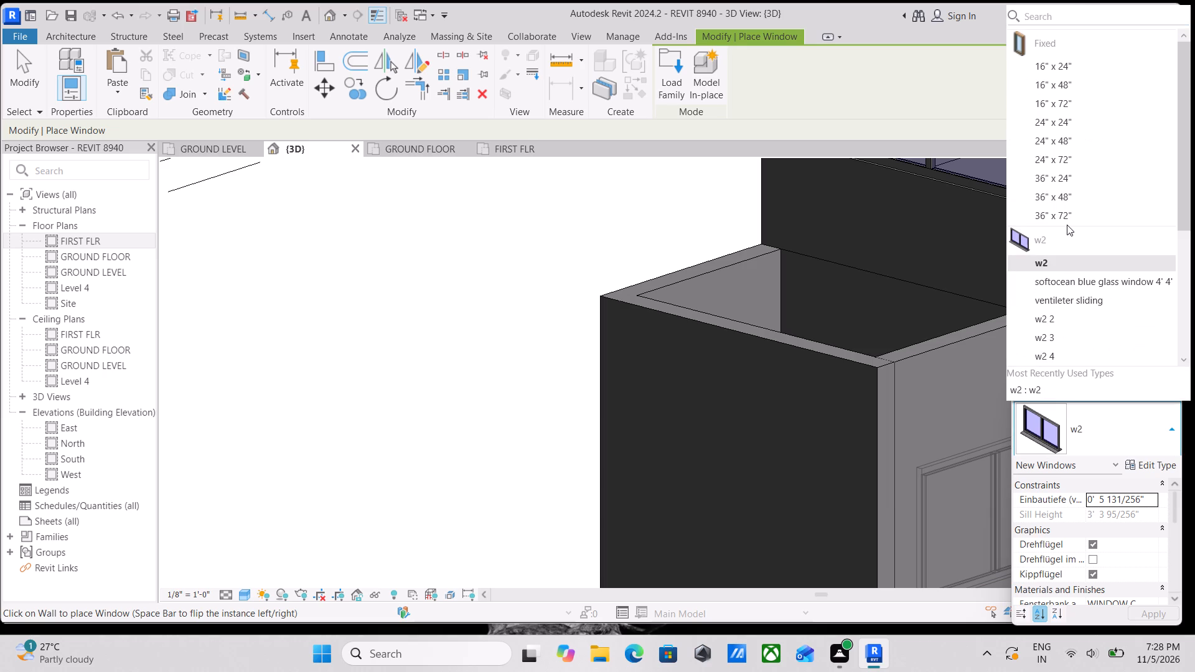
click(1071, 123)
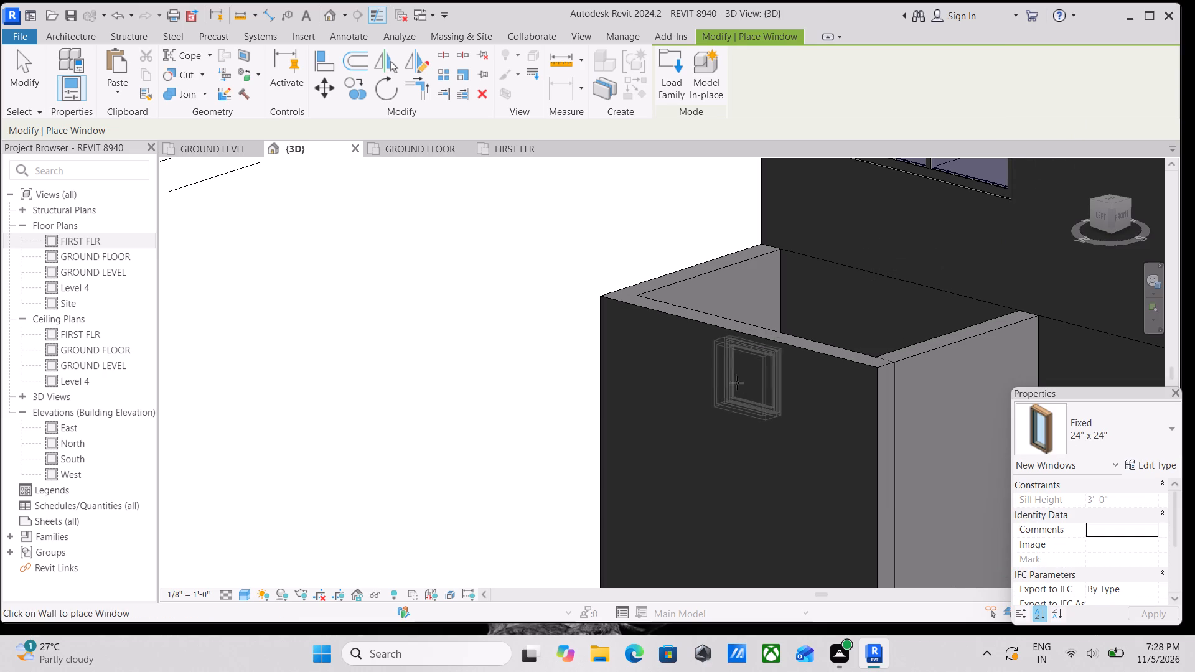
scroll(733, 386, up, 2)
click(738, 397)
scroll(843, 345, down, 2)
middle_drag(843, 345, 850, 296)
key(Escape)
key(Escape)
click(759, 357)
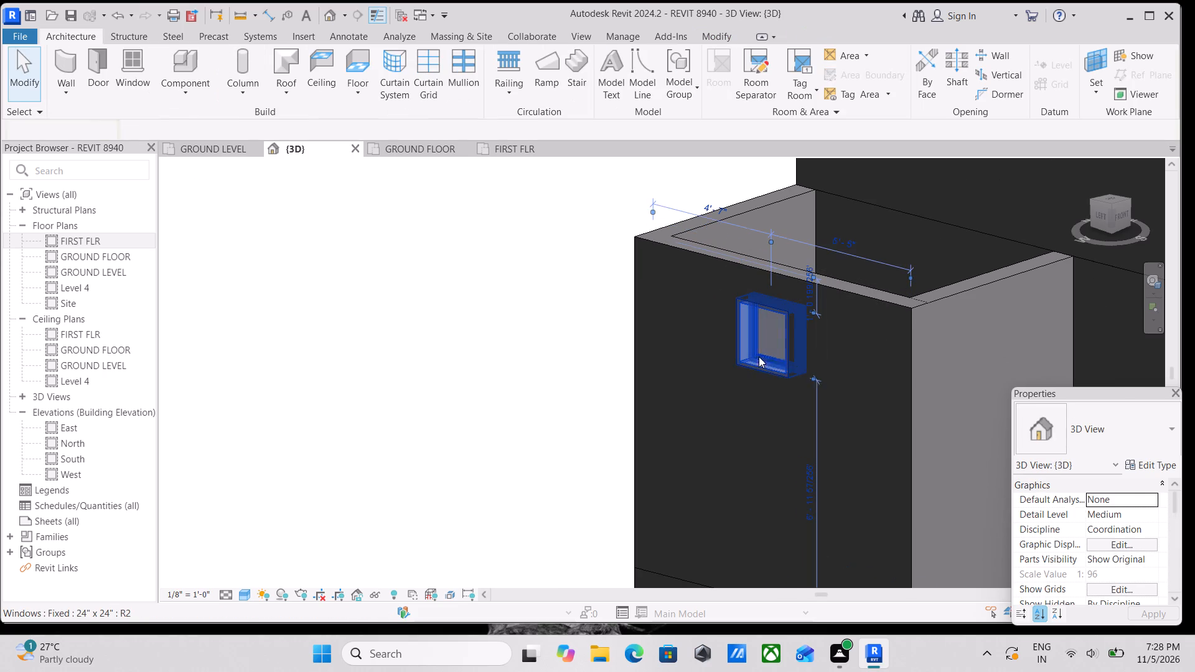
scroll(1033, 449, down, 3)
scroll(856, 446, down, 2)
middle_drag(856, 445, 618, 427)
scroll(715, 415, down, 1)
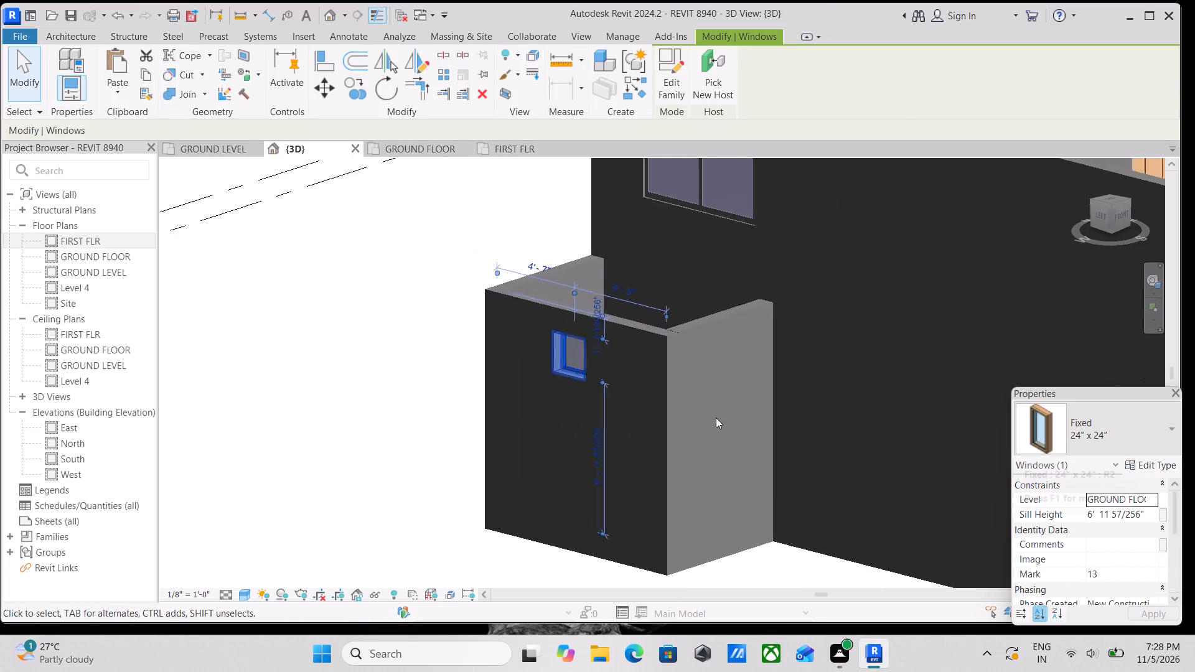
scroll(716, 418, down, 2)
key(Escape)
Examine the house in 3D from the annex side around to the front, checking the annex window, balcony and first-floor rooms.
scroll(749, 394, down, 5)
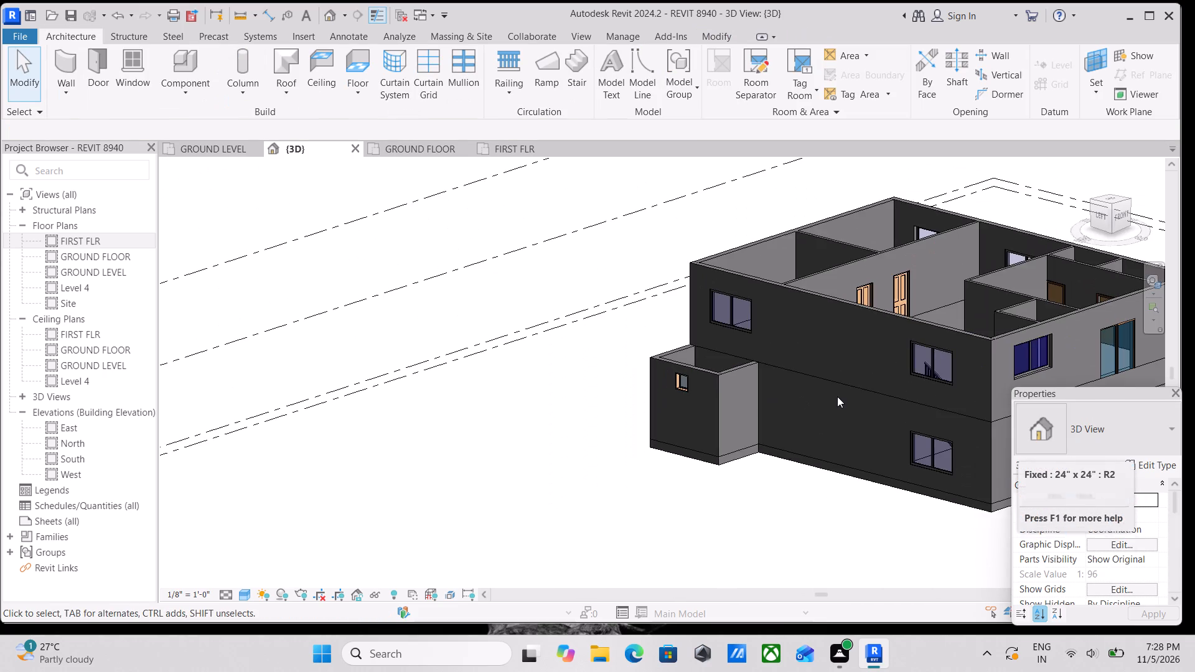
shift+middle_drag(837, 396, 662, 384)
middle_drag(770, 403, 663, 360)
shift+middle_drag(736, 378, 787, 427)
middle_drag(797, 375, 941, 346)
middle_drag(935, 318, 721, 437)
shift+middle_drag(774, 429, 789, 391)
middle_drag(847, 366, 823, 427)
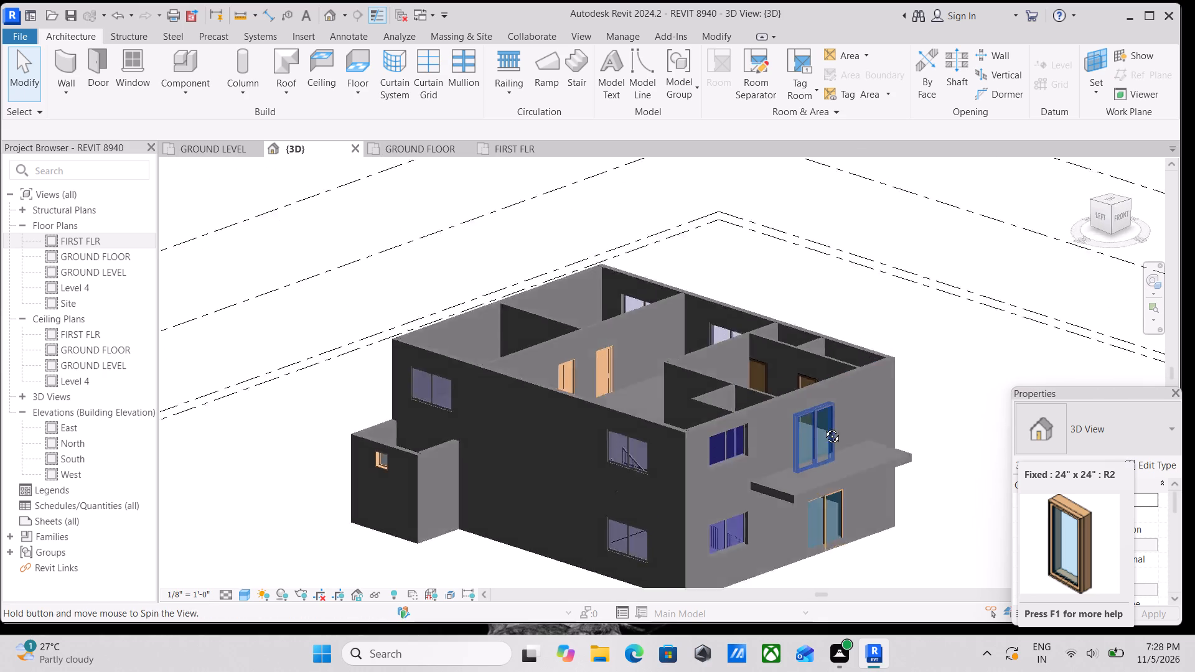
middle_drag(823, 427, 689, 456)
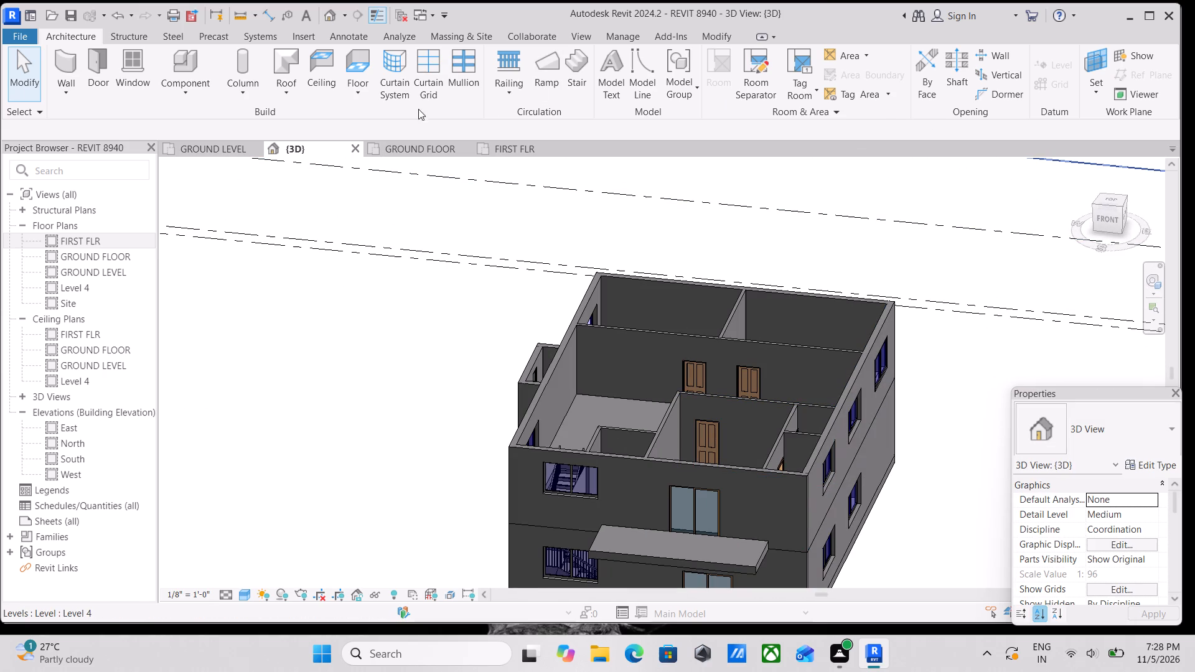
Orient the 3D view to look straight down on the house from the top.
click(1105, 198)
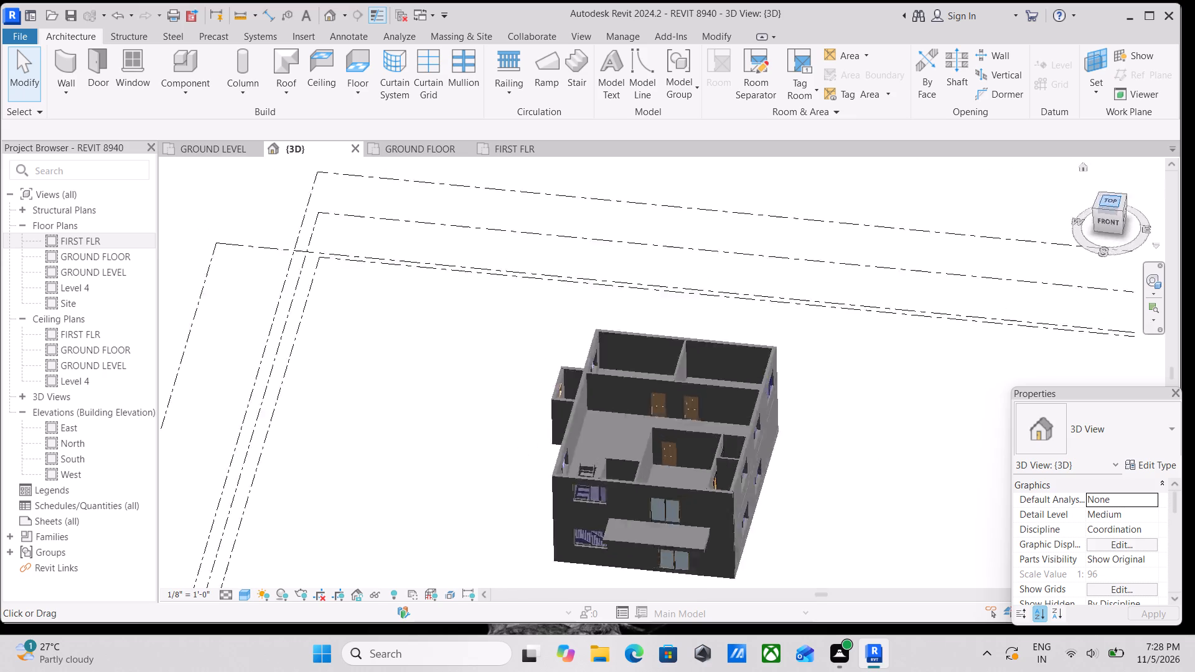
scroll(638, 348, up, 9)
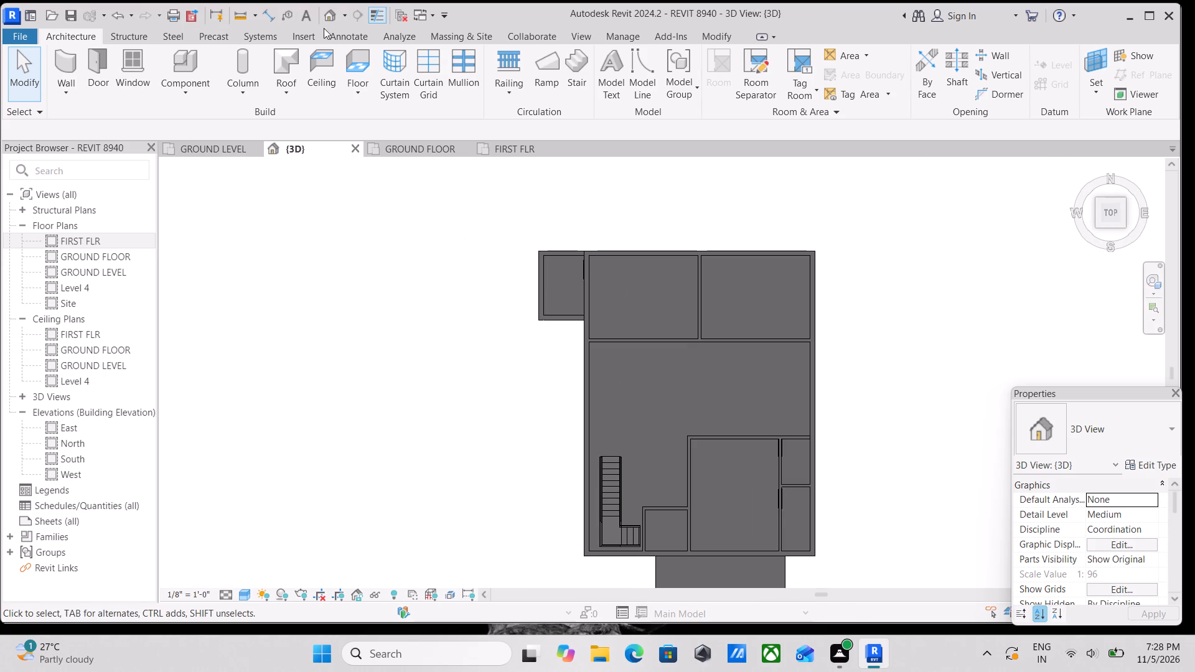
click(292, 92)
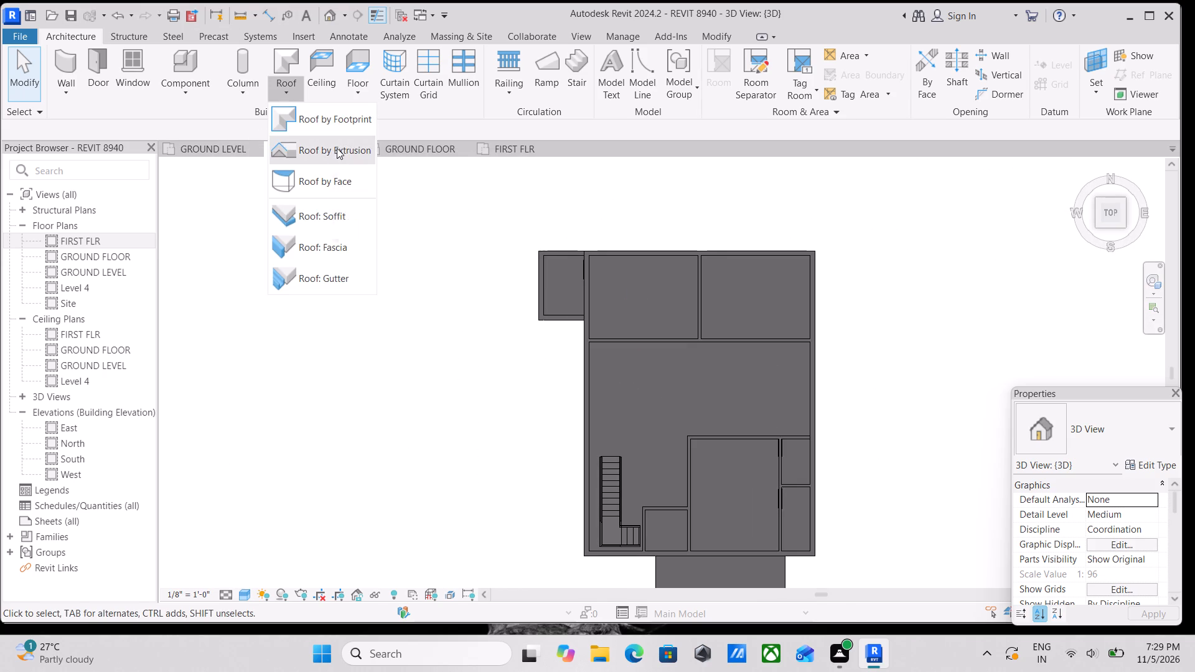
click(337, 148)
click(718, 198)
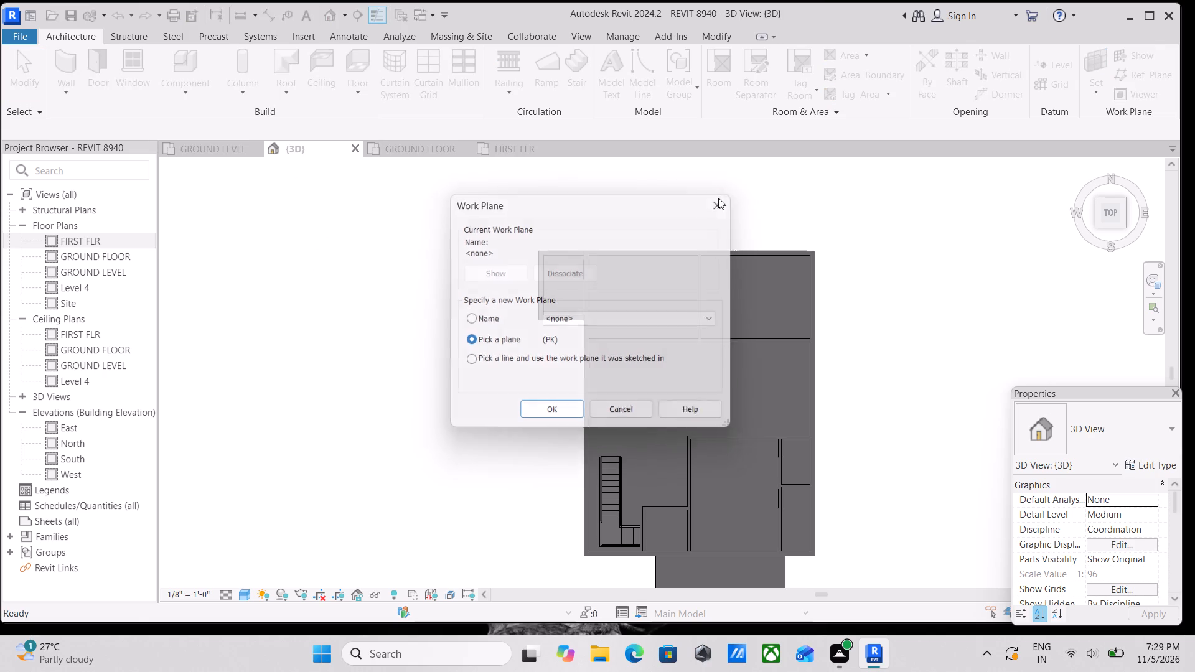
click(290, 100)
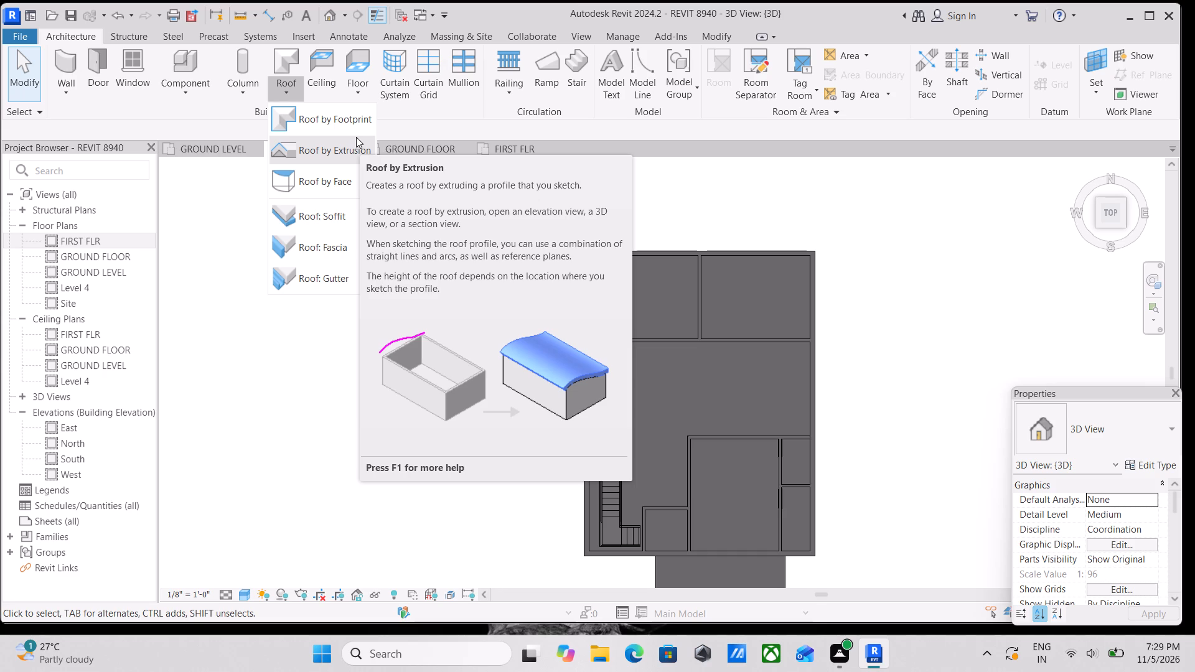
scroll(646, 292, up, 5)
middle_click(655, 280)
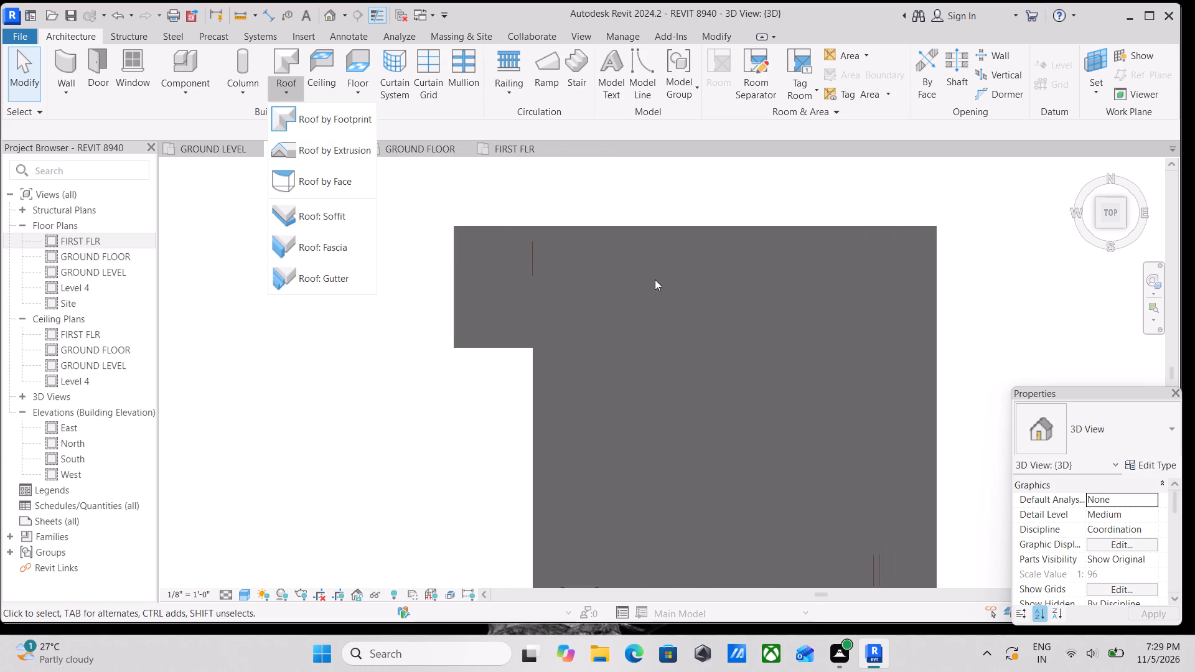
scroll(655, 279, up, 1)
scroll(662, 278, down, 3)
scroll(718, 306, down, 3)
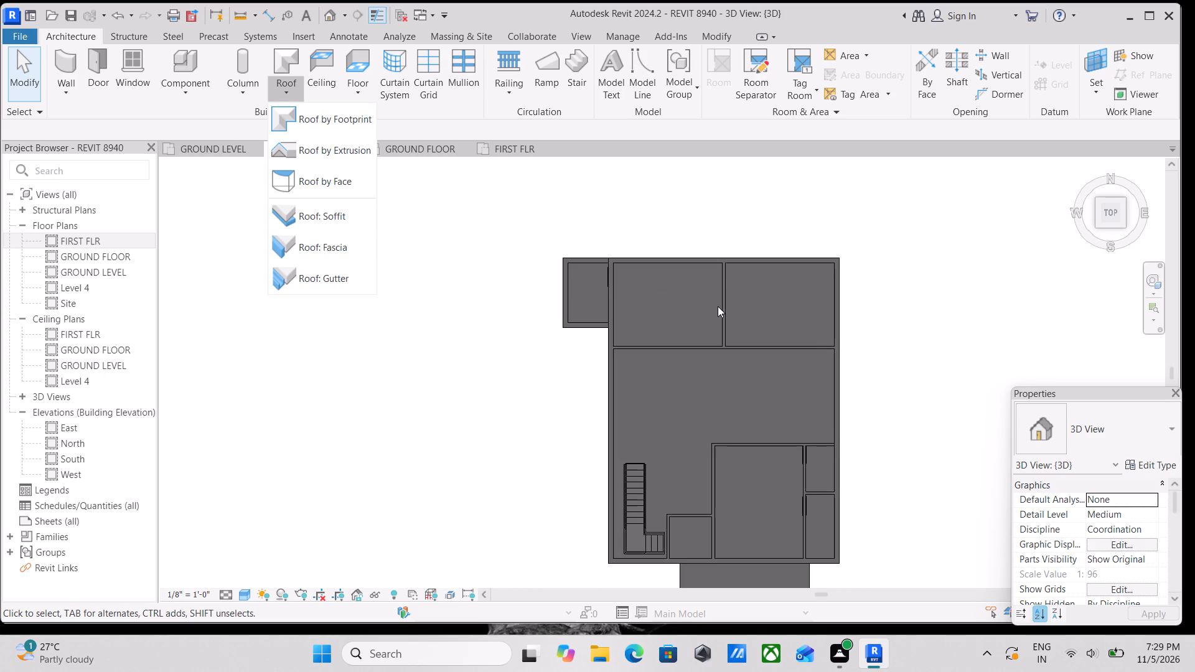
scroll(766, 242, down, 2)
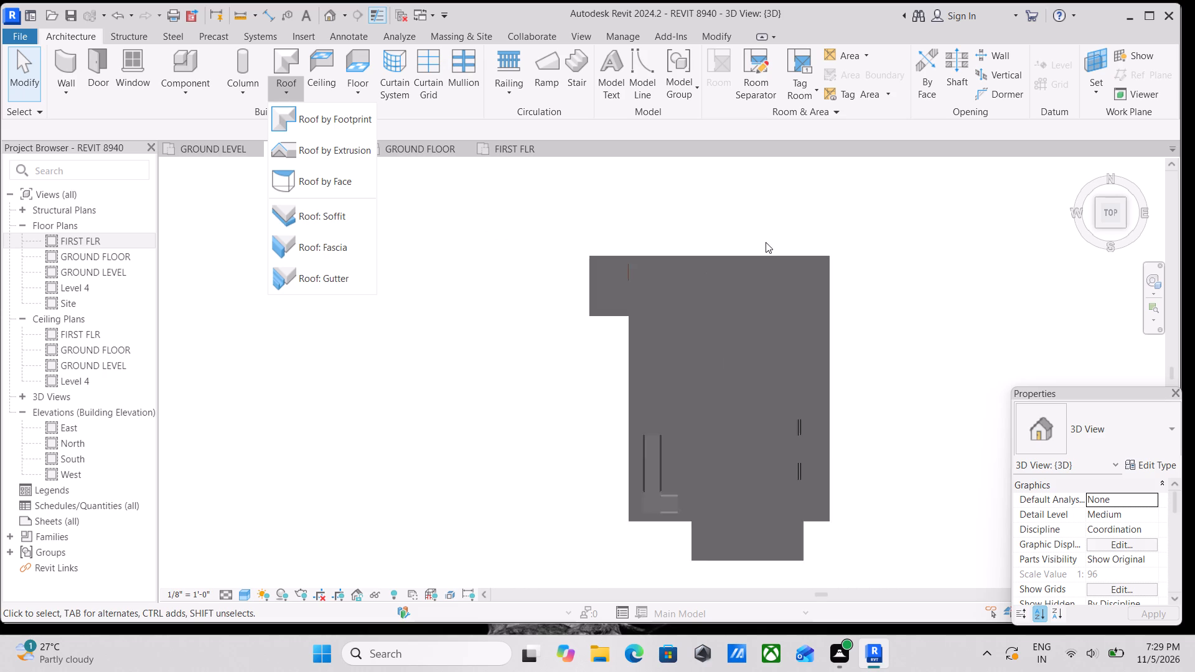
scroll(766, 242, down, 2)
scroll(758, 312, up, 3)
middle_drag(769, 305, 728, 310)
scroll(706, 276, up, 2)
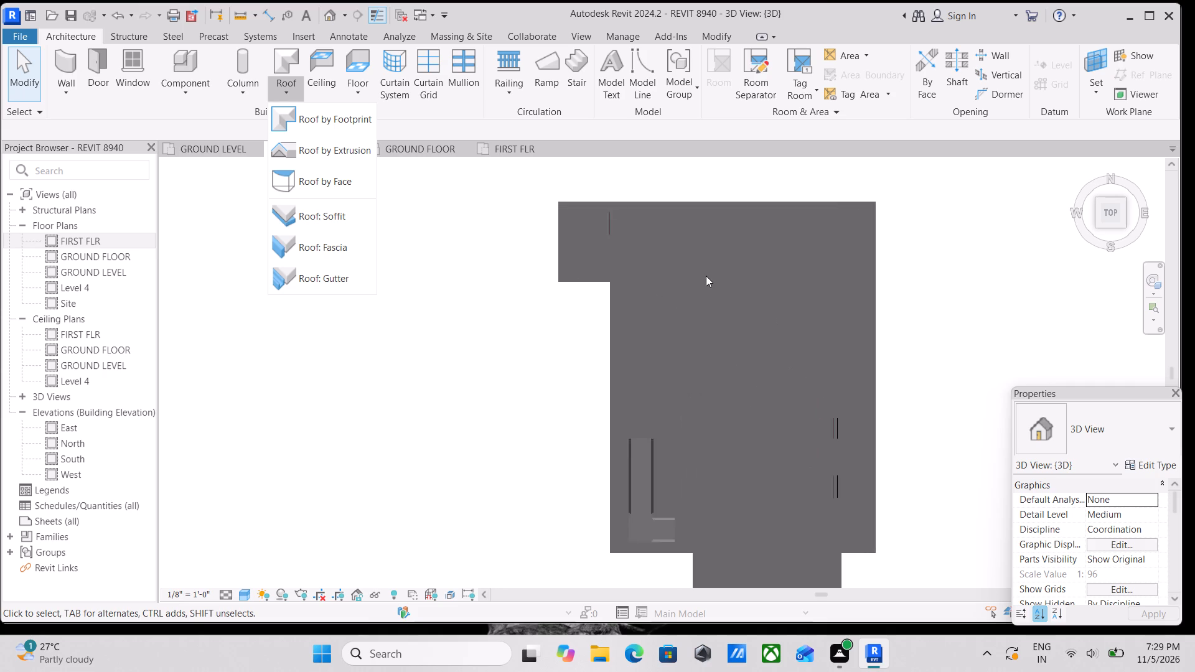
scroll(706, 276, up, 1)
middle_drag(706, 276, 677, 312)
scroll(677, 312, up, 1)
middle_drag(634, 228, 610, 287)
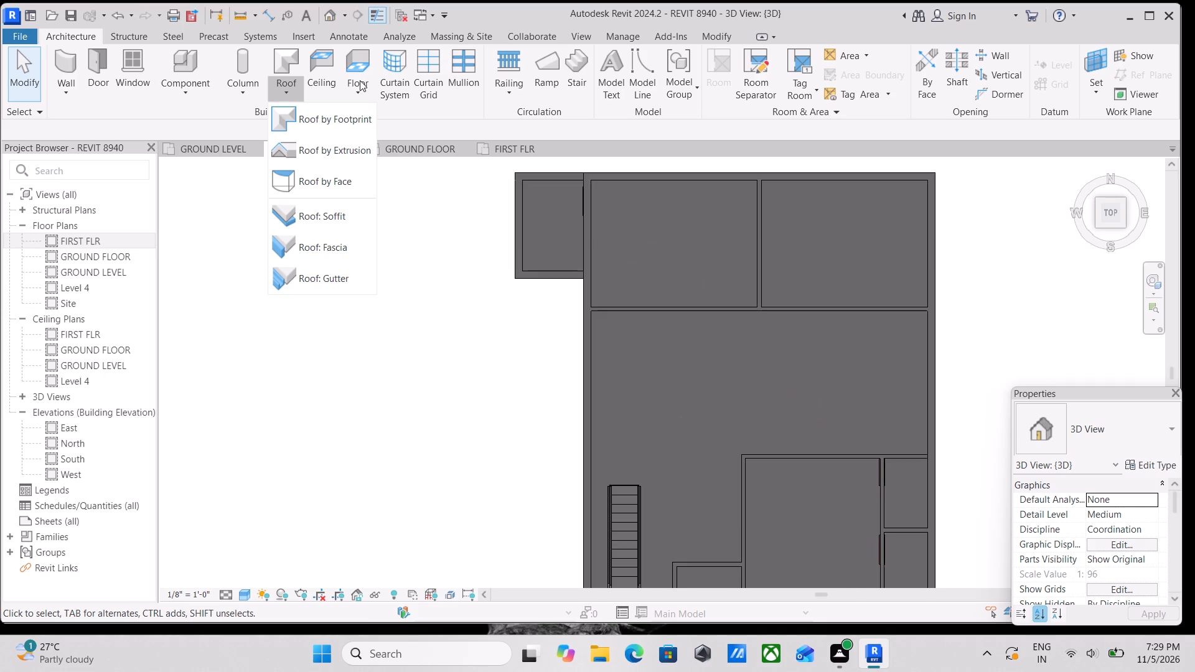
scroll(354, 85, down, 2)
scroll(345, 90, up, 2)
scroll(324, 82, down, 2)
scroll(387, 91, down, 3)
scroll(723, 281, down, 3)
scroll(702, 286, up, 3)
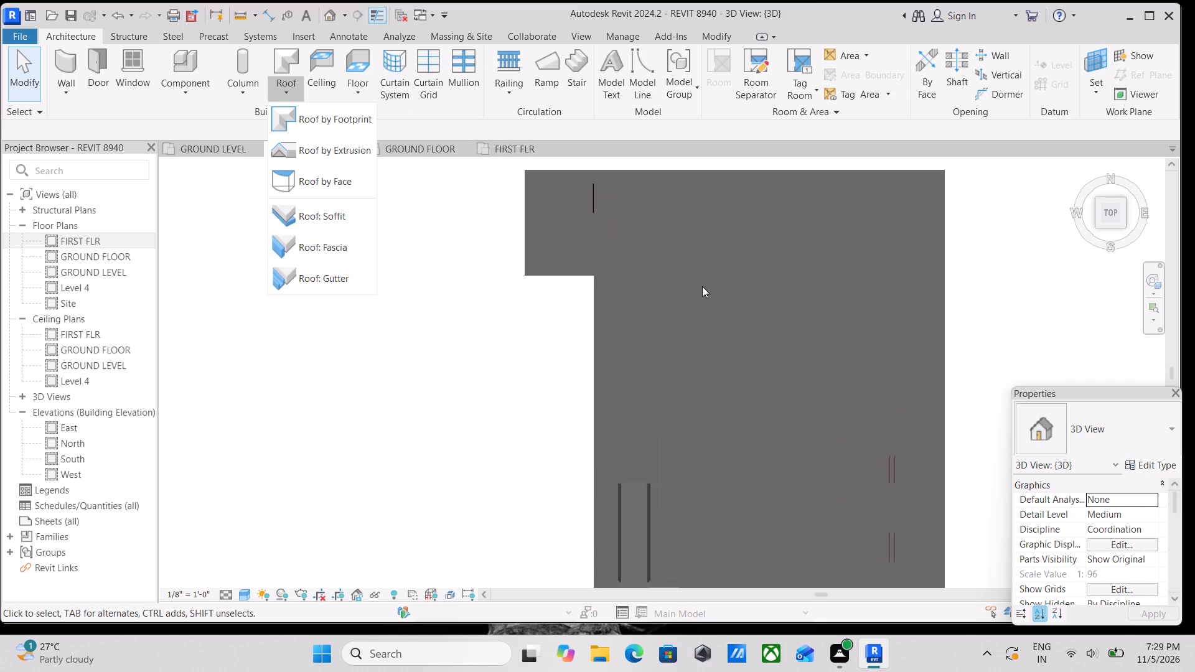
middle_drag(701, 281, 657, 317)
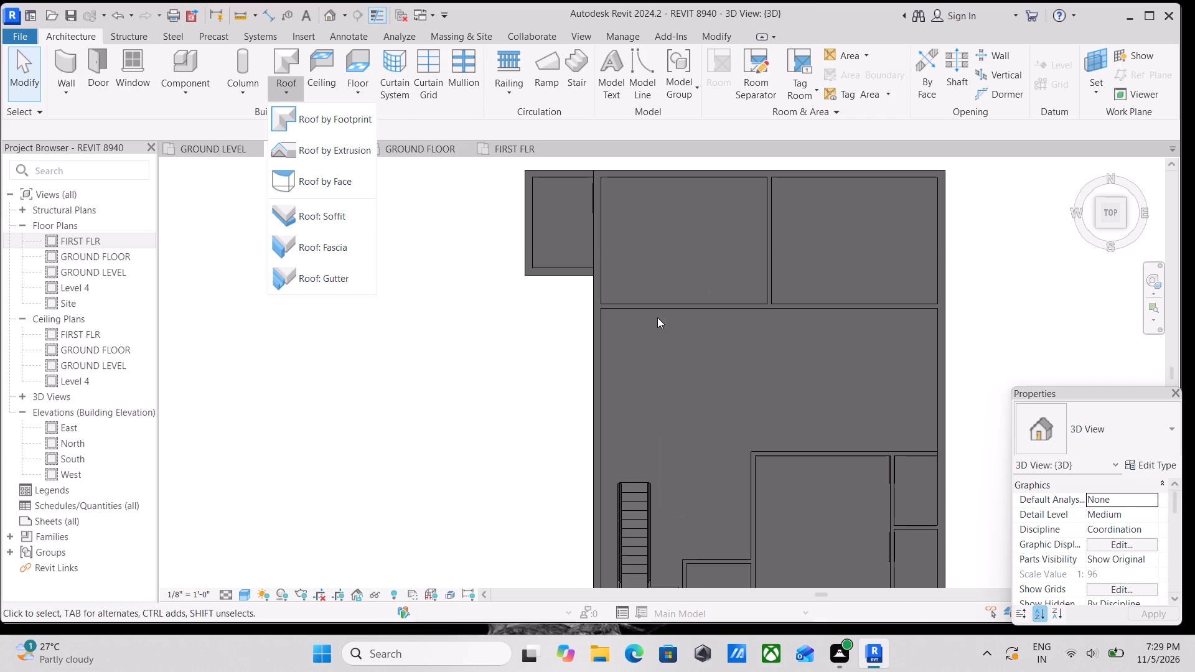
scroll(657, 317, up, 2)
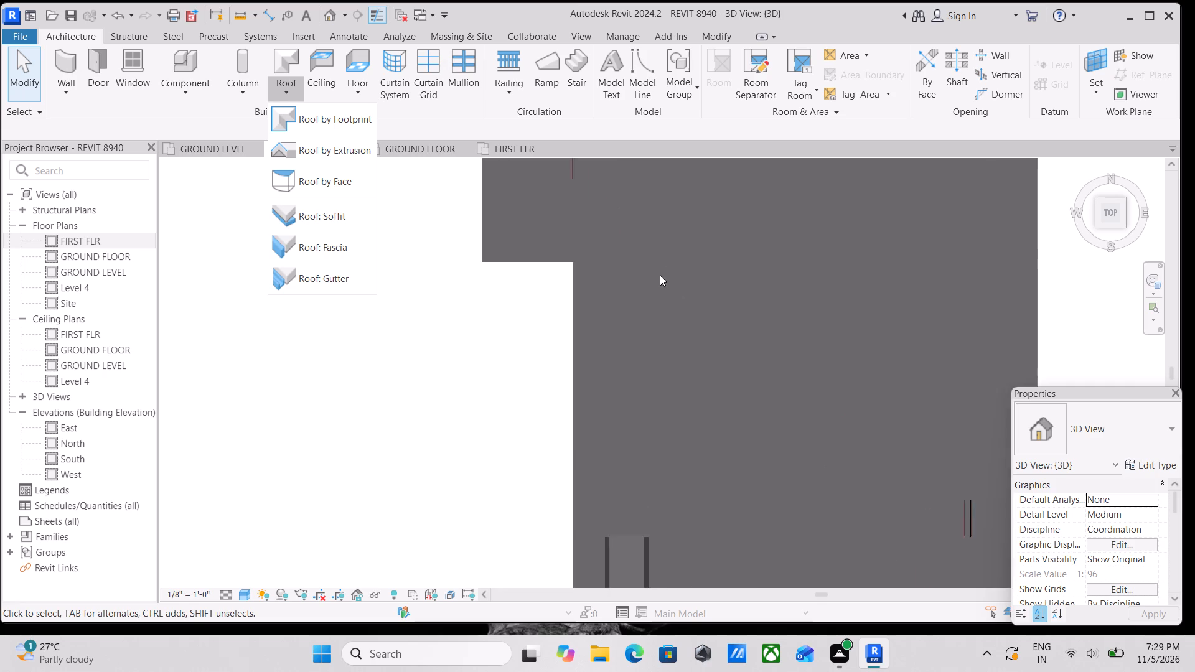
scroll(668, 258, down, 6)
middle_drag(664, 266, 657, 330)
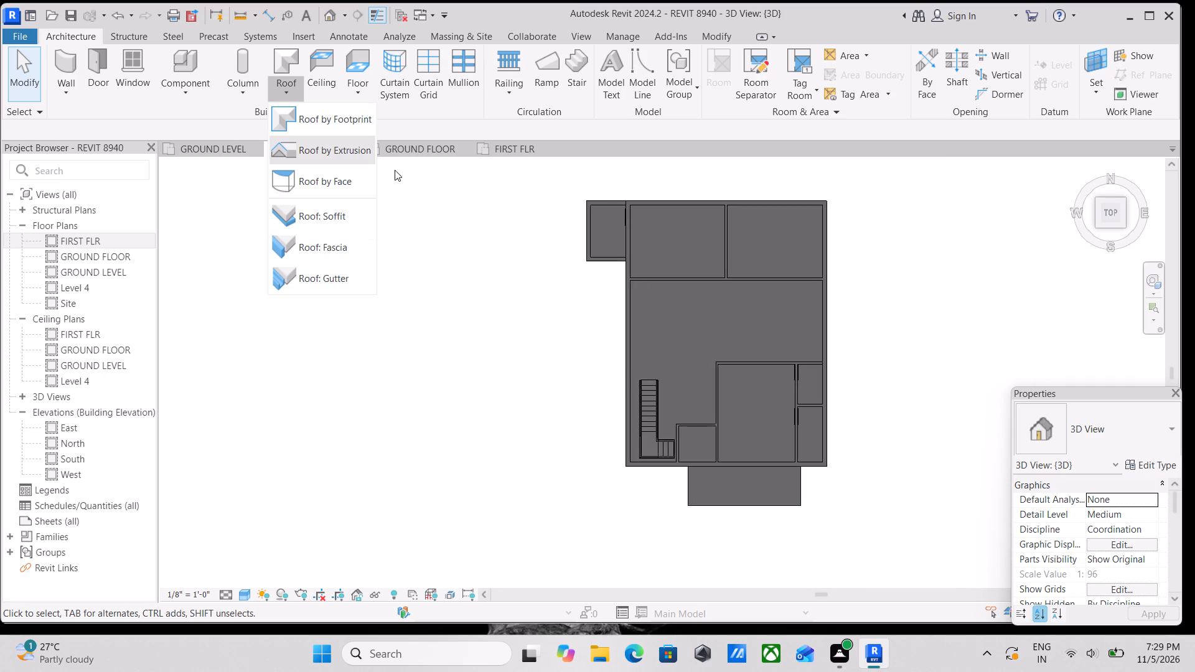
Start a Roof by Footprint and assign it to the FIRST FLR level.
click(364, 118)
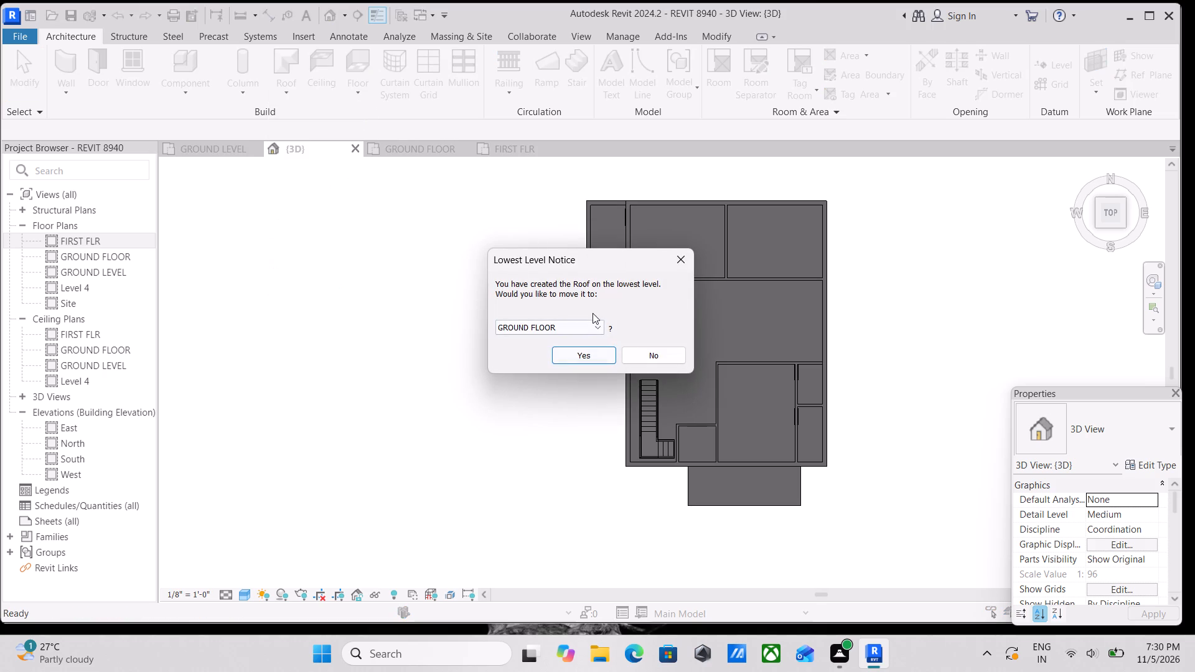
click(588, 326)
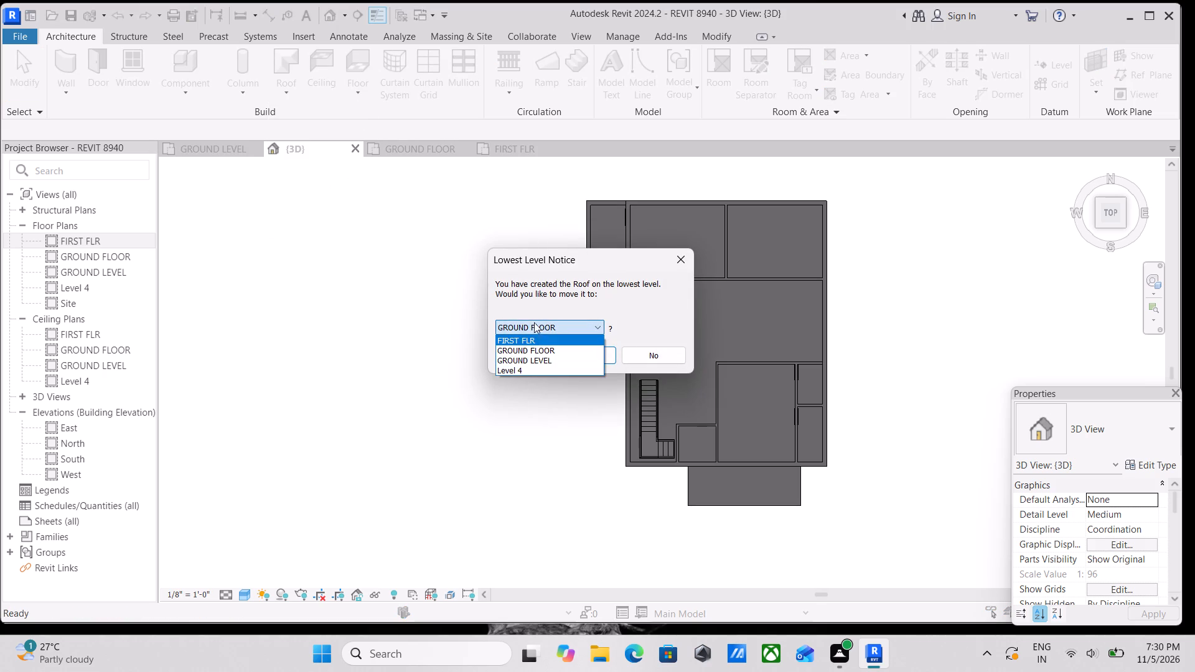
click(532, 342)
click(588, 354)
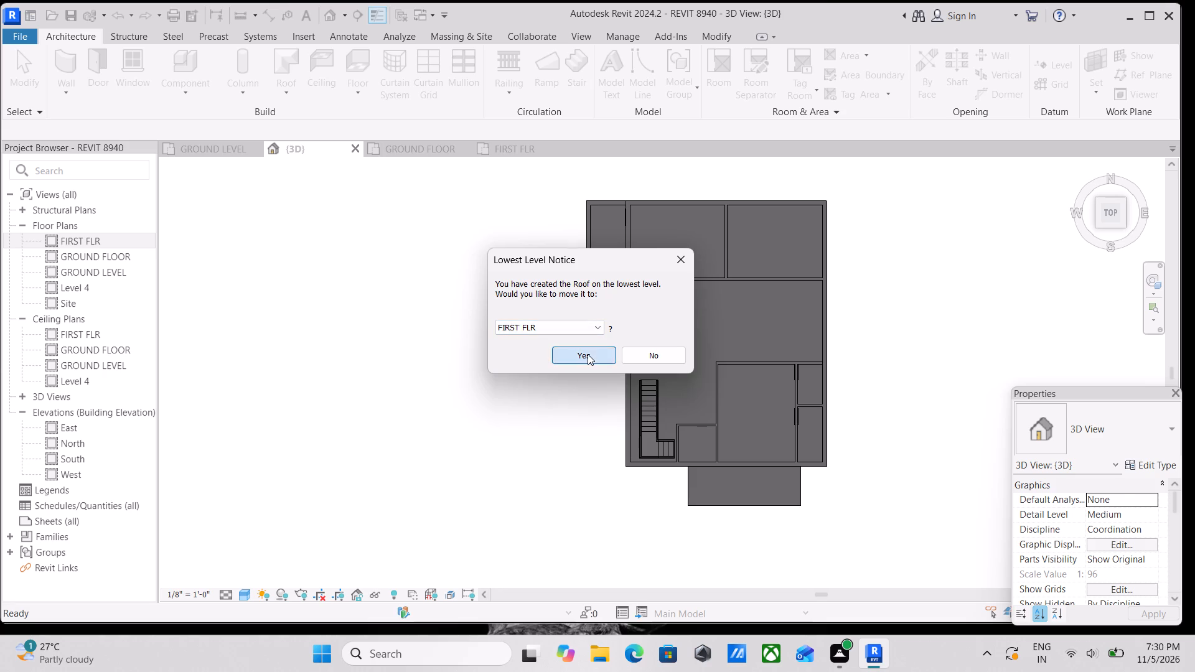
Sketch a rectangular roof boundary about 34'-3" by 45'-9" around the main house block, excluding the side annex and balcony.
scroll(727, 241, up, 3)
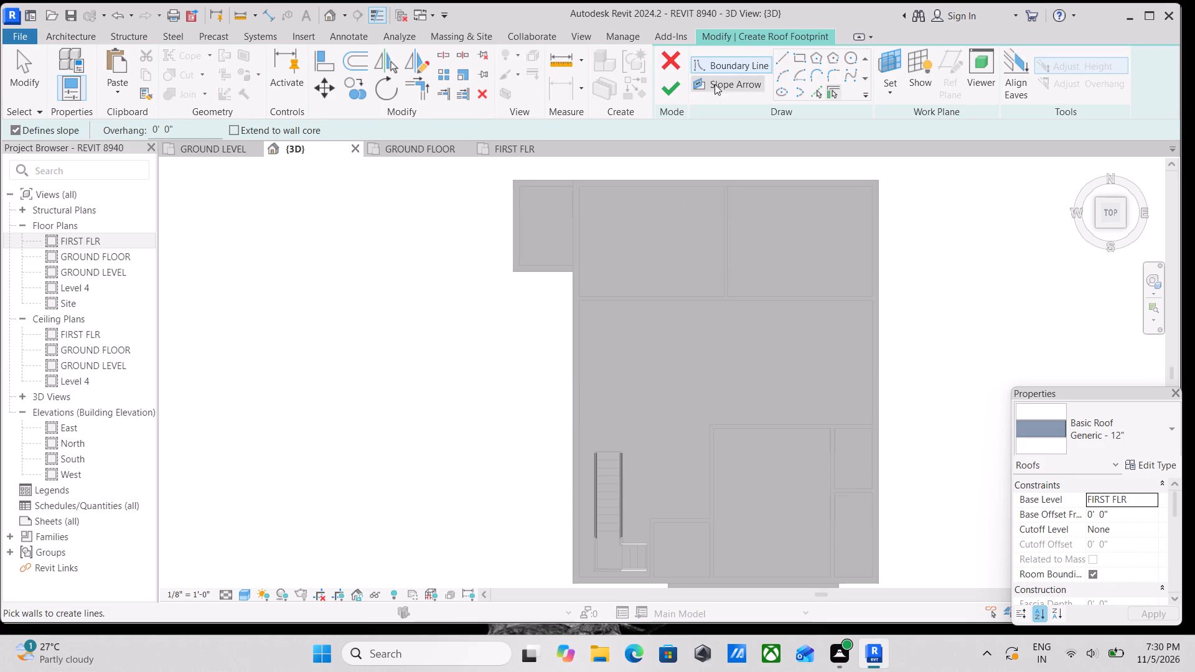
click(800, 58)
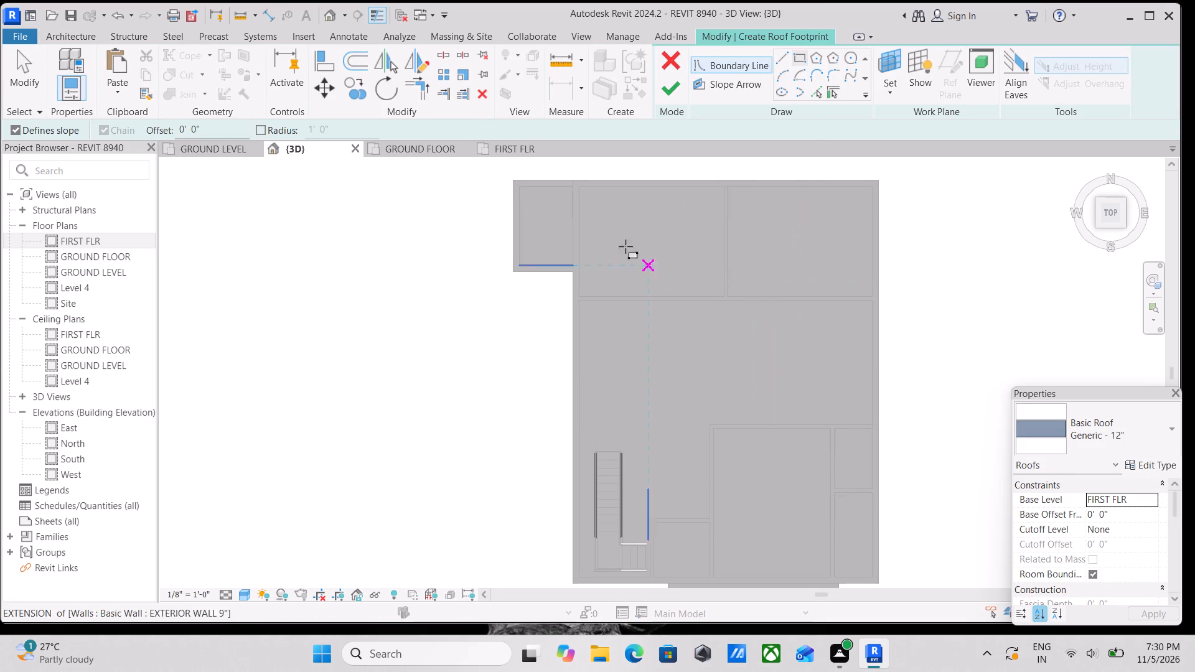
scroll(604, 201, up, 3)
click(570, 182)
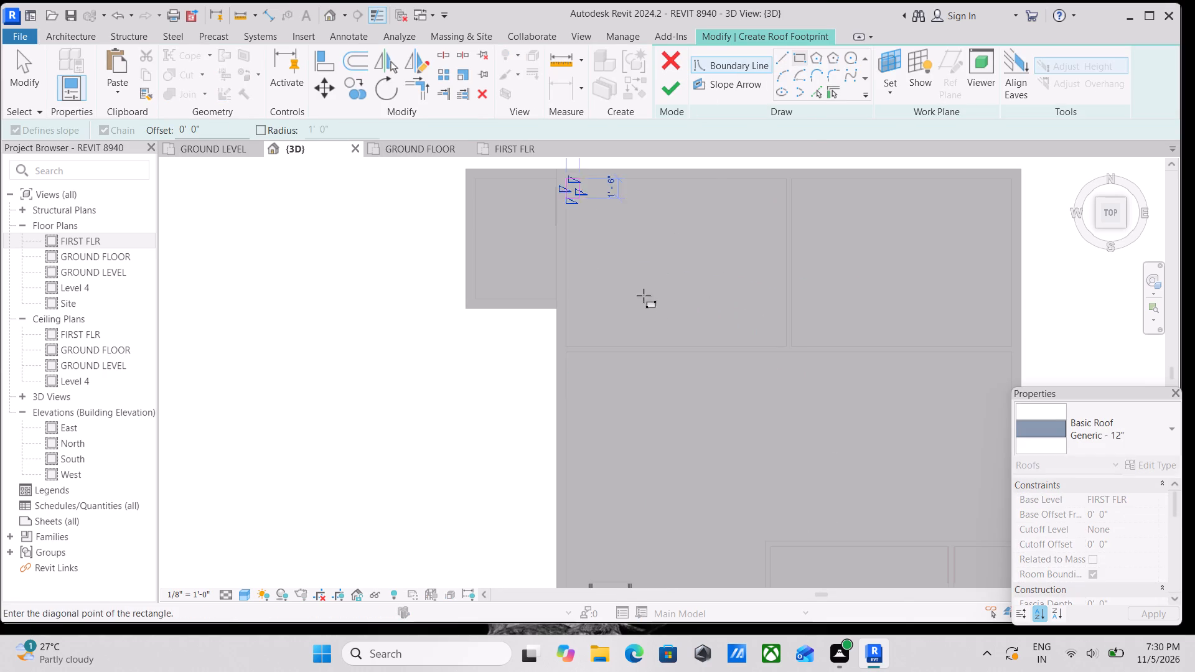
middle_drag(718, 403, 656, 267)
scroll(763, 390, down, 3)
middle_drag(761, 388, 643, 225)
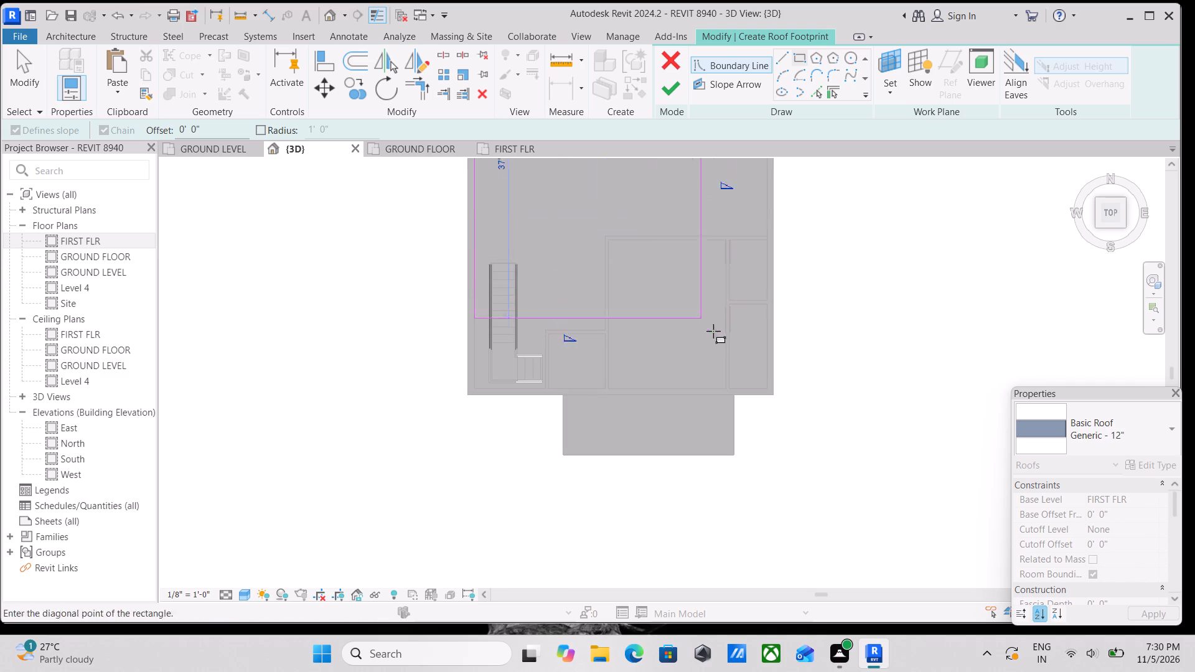
click(770, 386)
scroll(842, 306, down, 2)
middle_drag(842, 306, 821, 395)
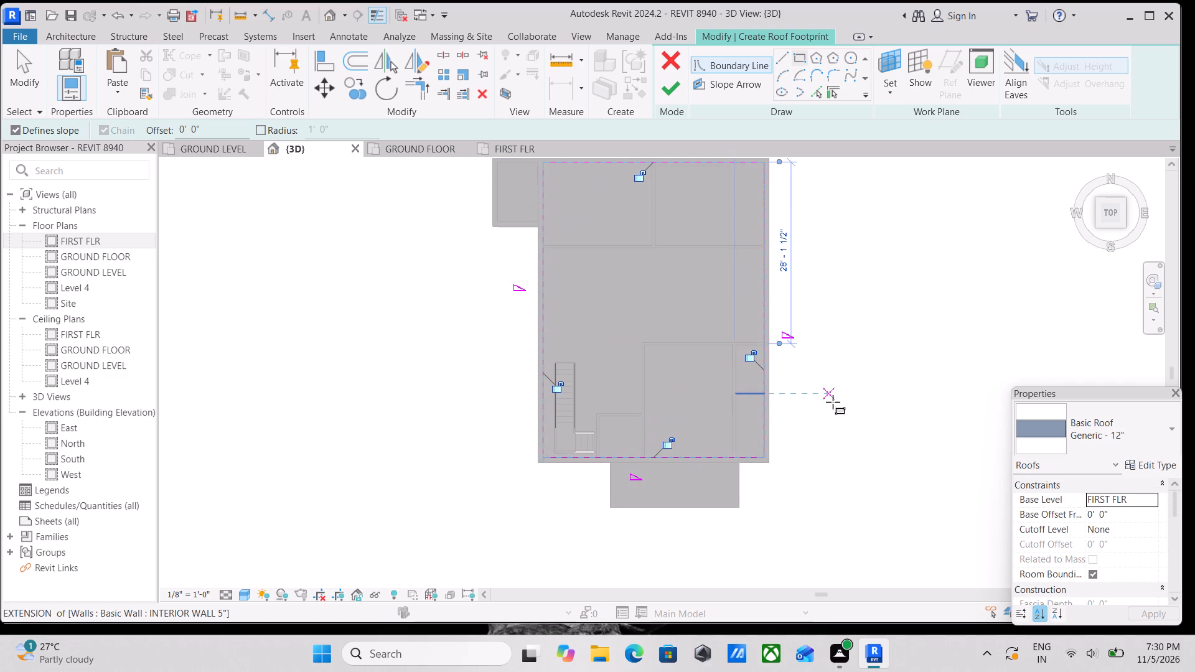
key(Escape)
key(Escape)
Turn off Defines Slope for all four lines of the roof boundary, one opposite pair at a time.
drag(823, 367, 689, 295)
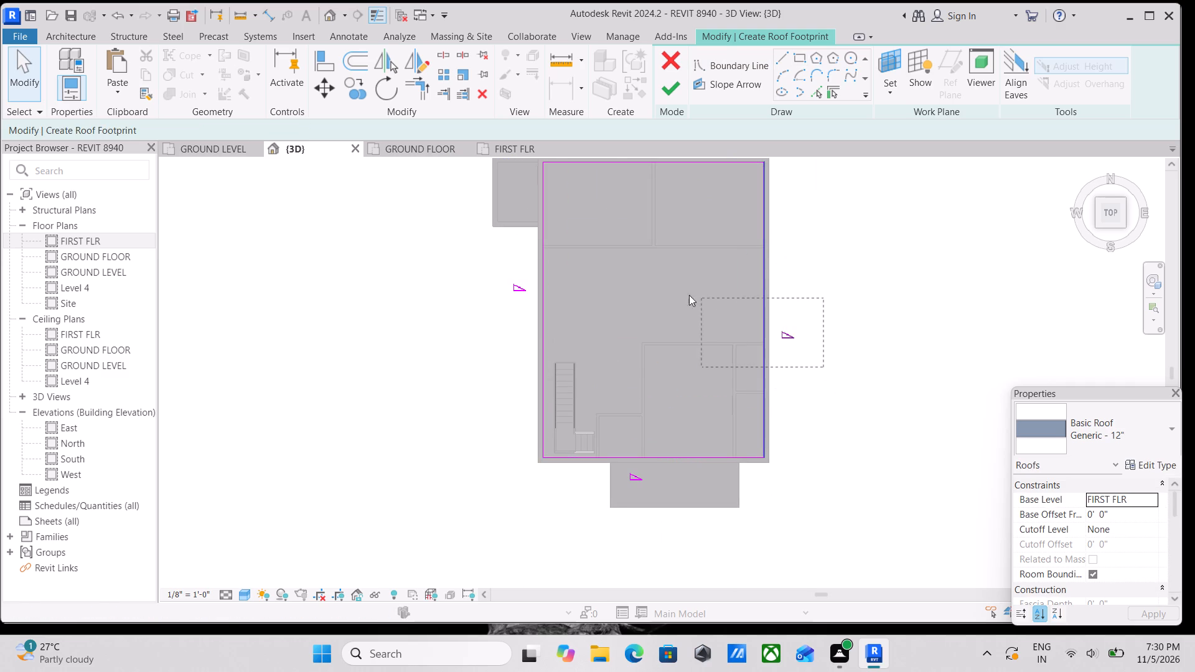
drag(689, 295, 446, 256)
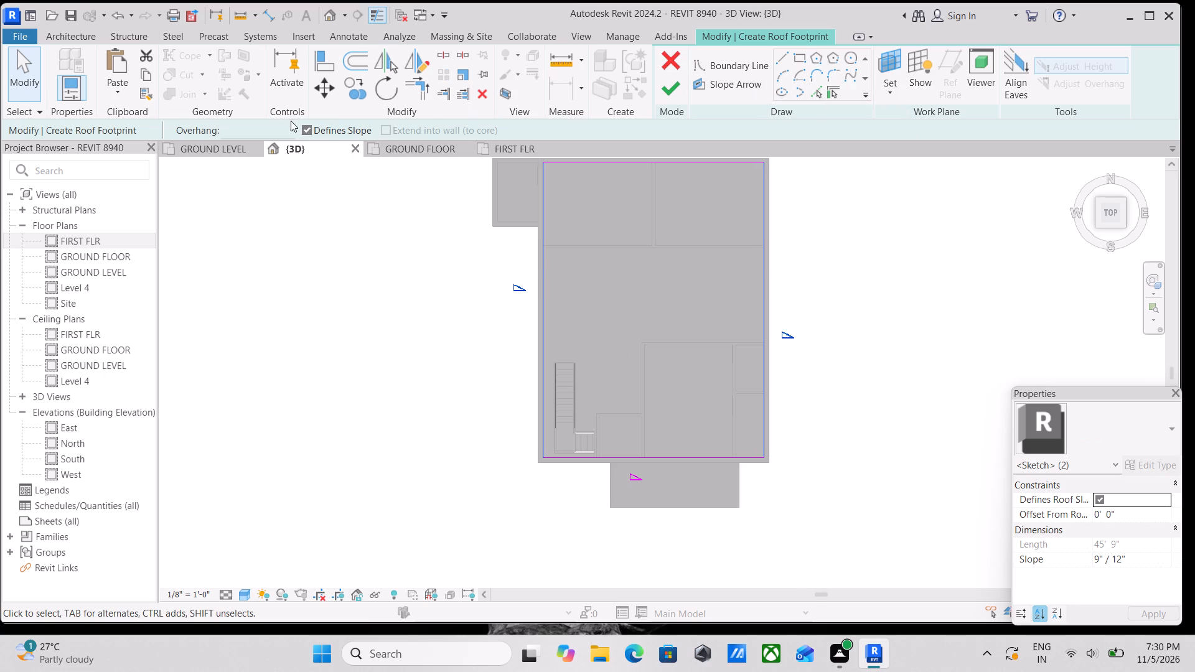
click(313, 131)
scroll(642, 498, down, 3)
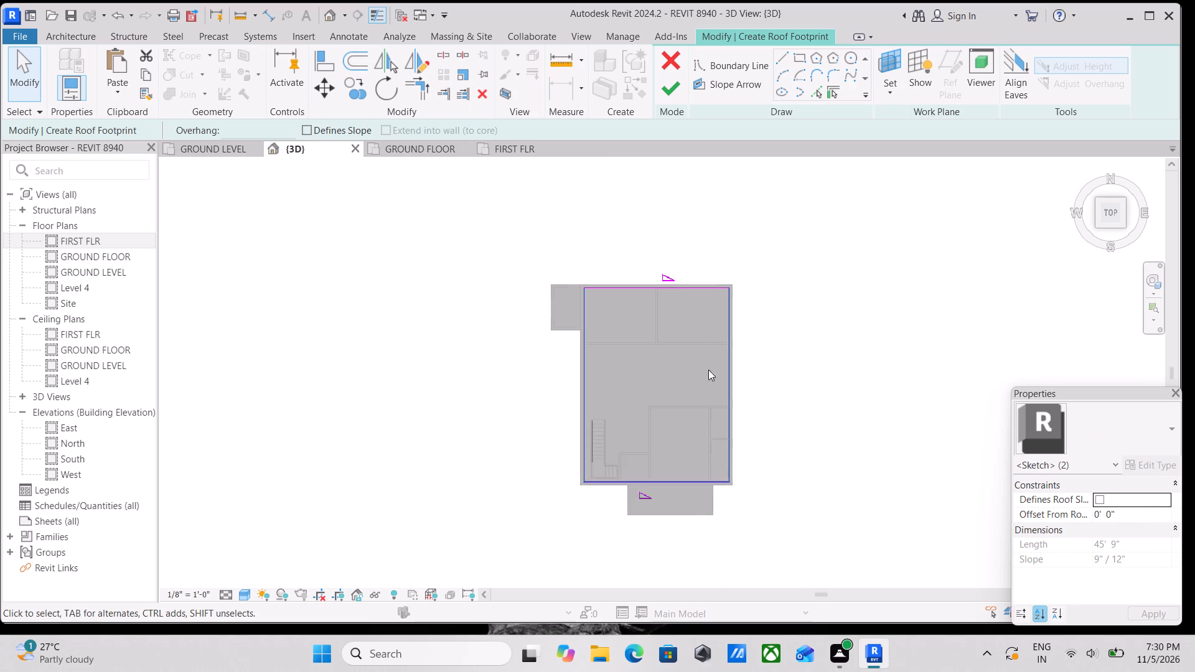
scroll(701, 342, up, 2)
scroll(647, 230, down, 3)
drag(644, 217, 634, 477)
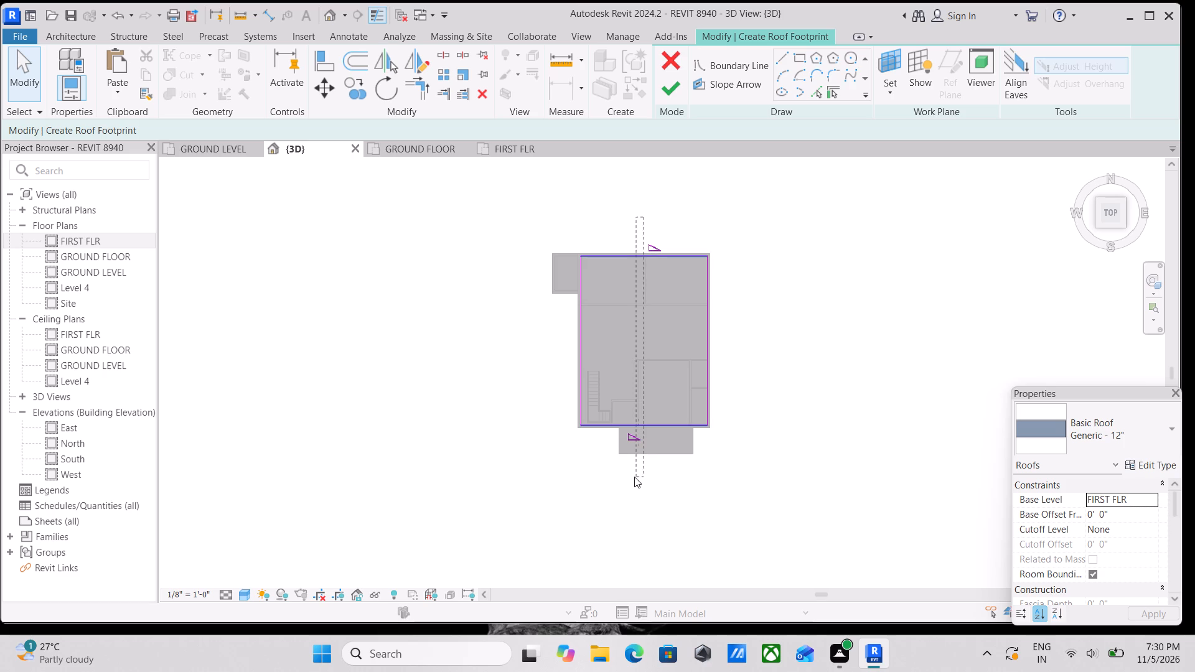
drag(634, 477, 616, 473)
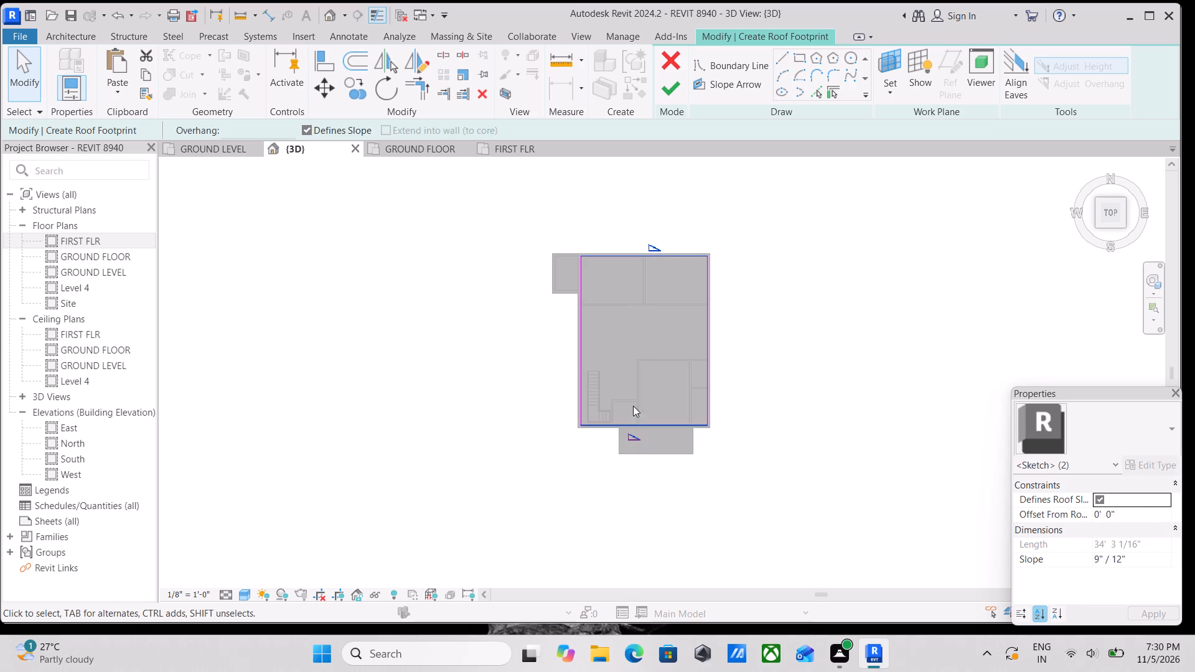
scroll(636, 383, up, 2)
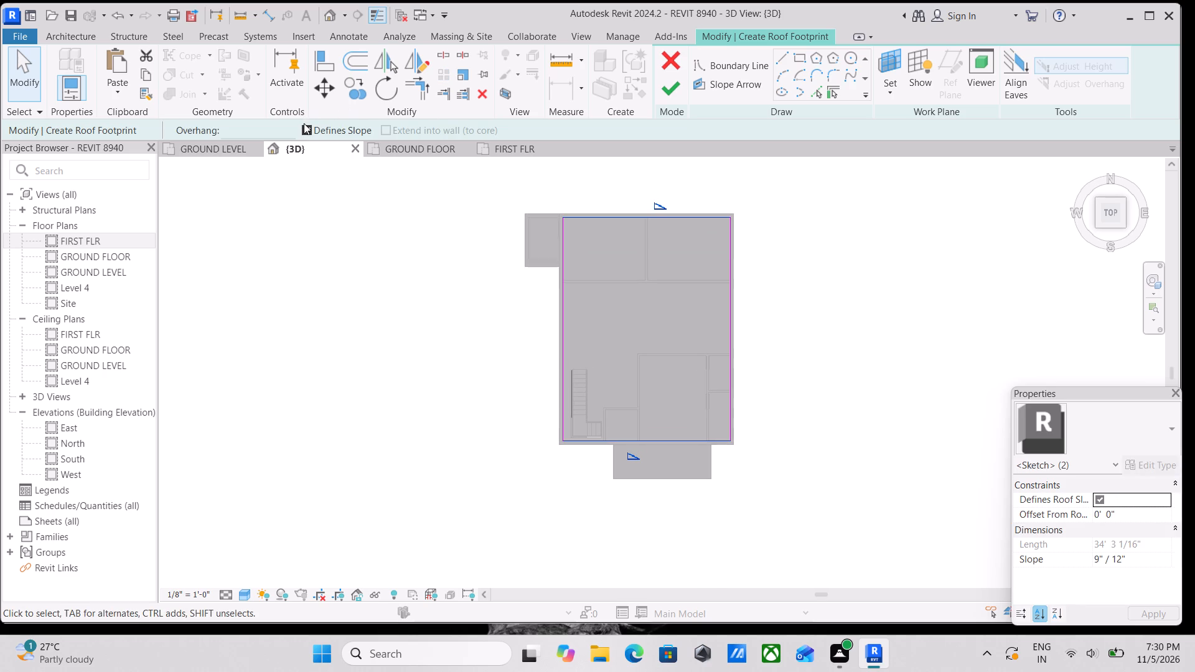
click(304, 123)
scroll(878, 397, down, 1)
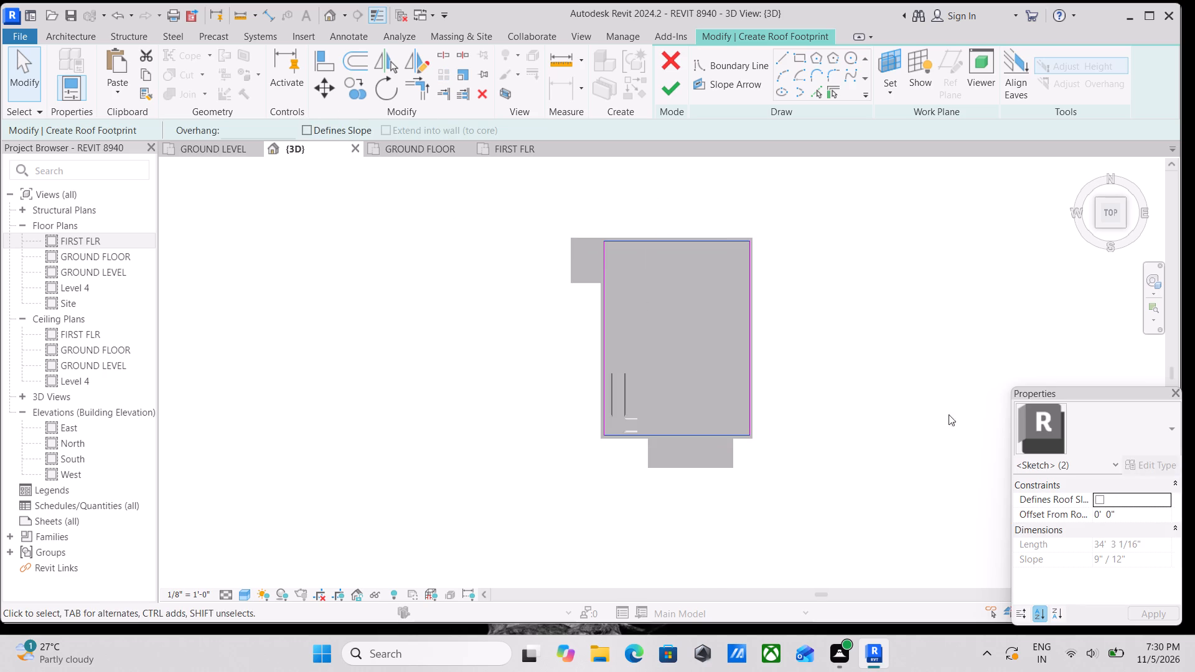
scroll(1080, 546, up, 2)
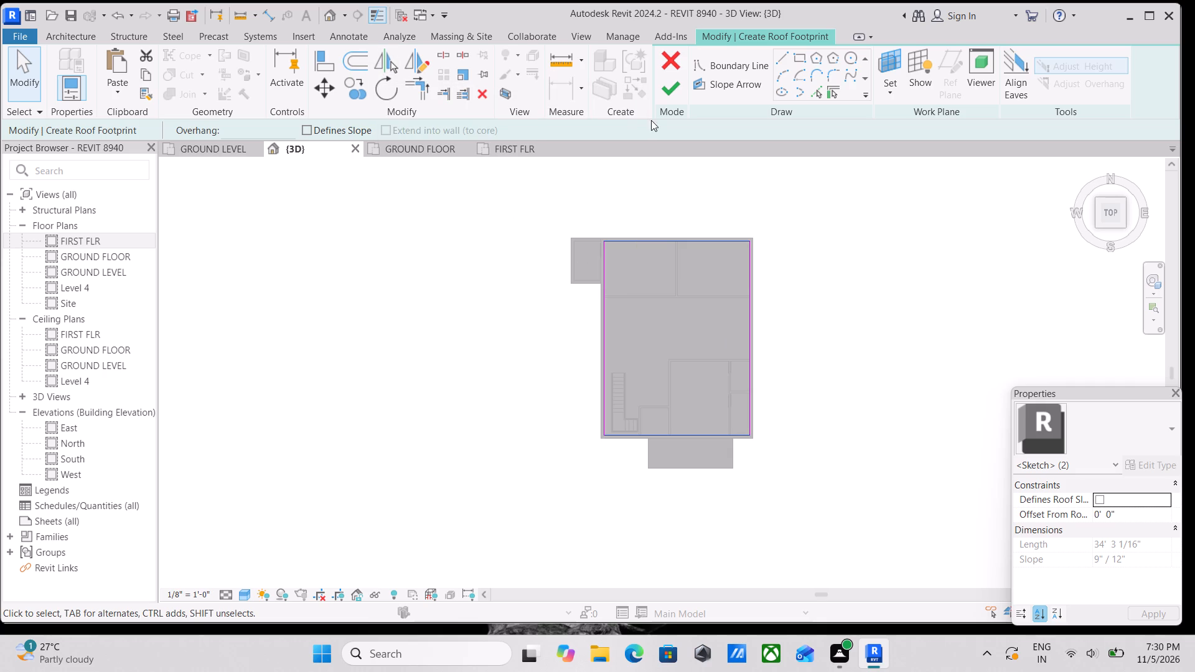
scroll(1095, 458, down, 1)
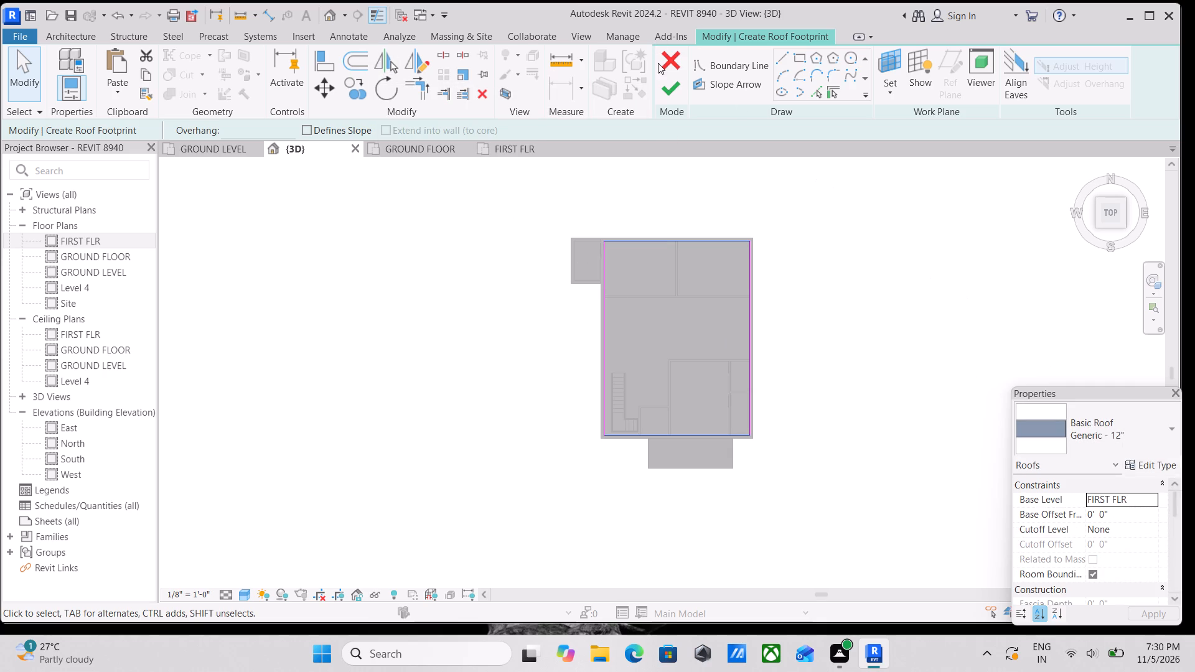
Duplicate the Generic - 12" roof type.
click(1156, 470)
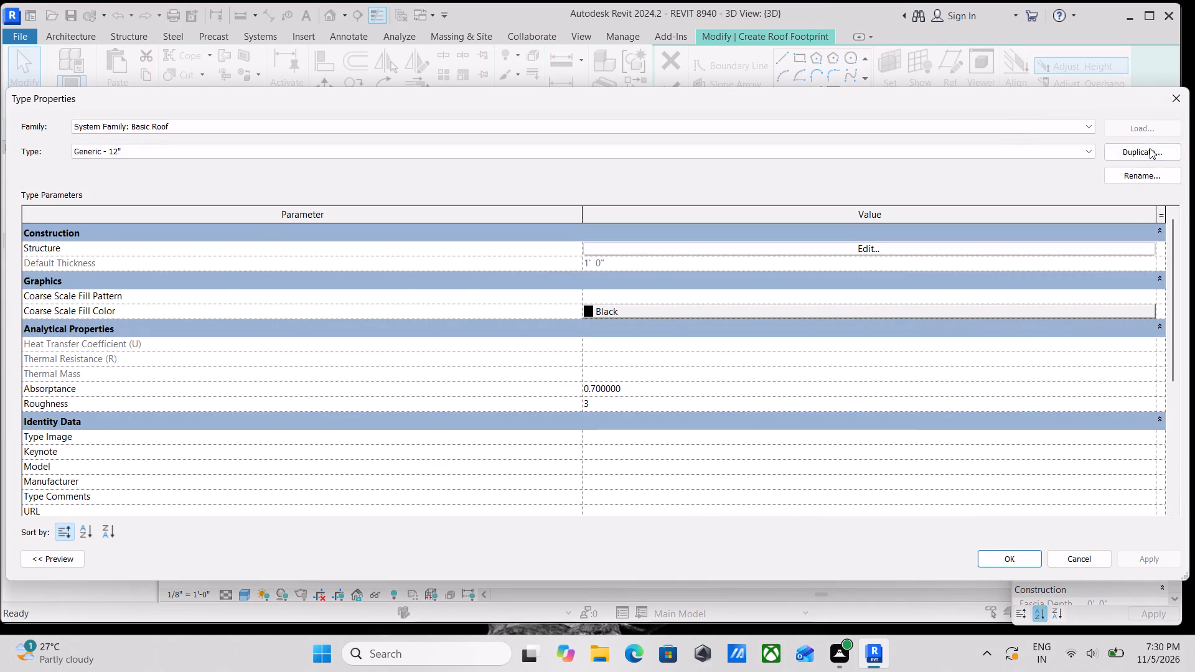
click(1150, 148)
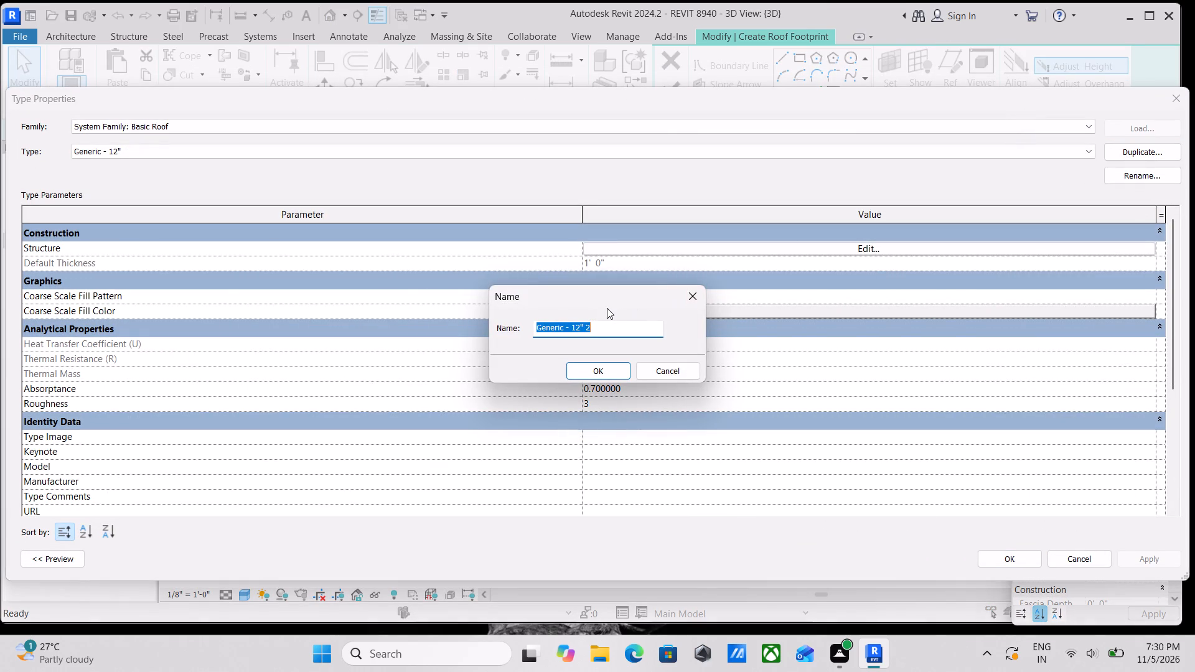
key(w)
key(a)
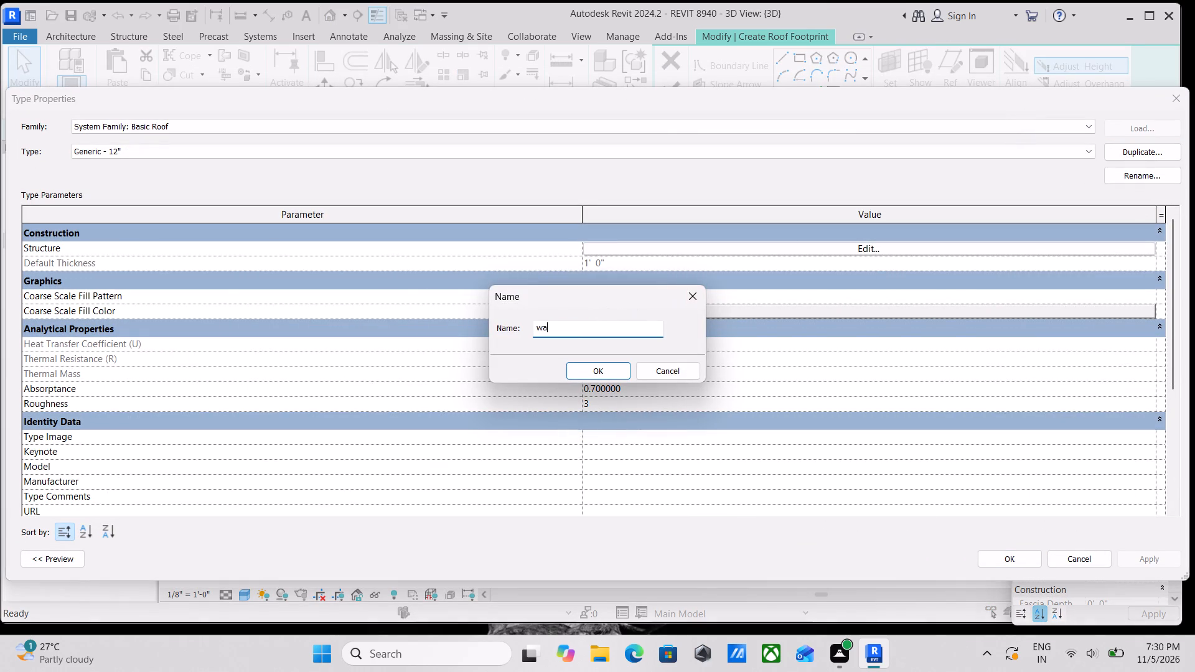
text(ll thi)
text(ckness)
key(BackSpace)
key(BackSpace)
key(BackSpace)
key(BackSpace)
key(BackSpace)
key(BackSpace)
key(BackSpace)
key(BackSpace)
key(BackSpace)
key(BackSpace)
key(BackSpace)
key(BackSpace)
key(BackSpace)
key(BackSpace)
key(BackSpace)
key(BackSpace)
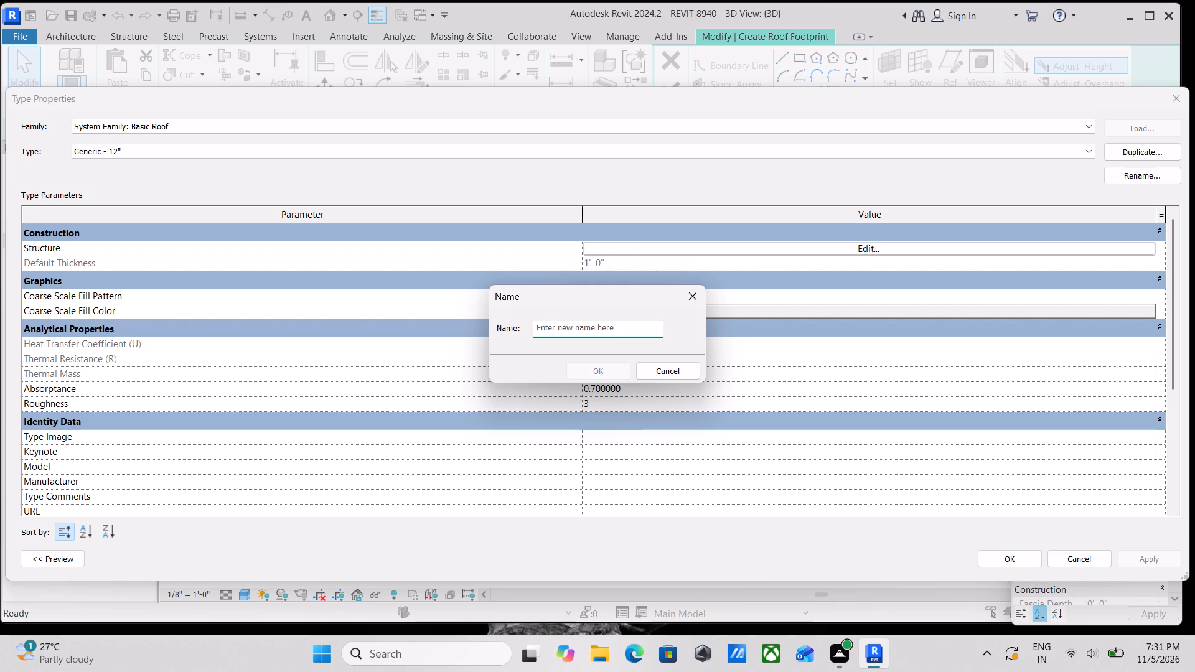
Name the duplicated roof type ROOFING 6".
key(r)
text(OO)
text(FING)
key(space)
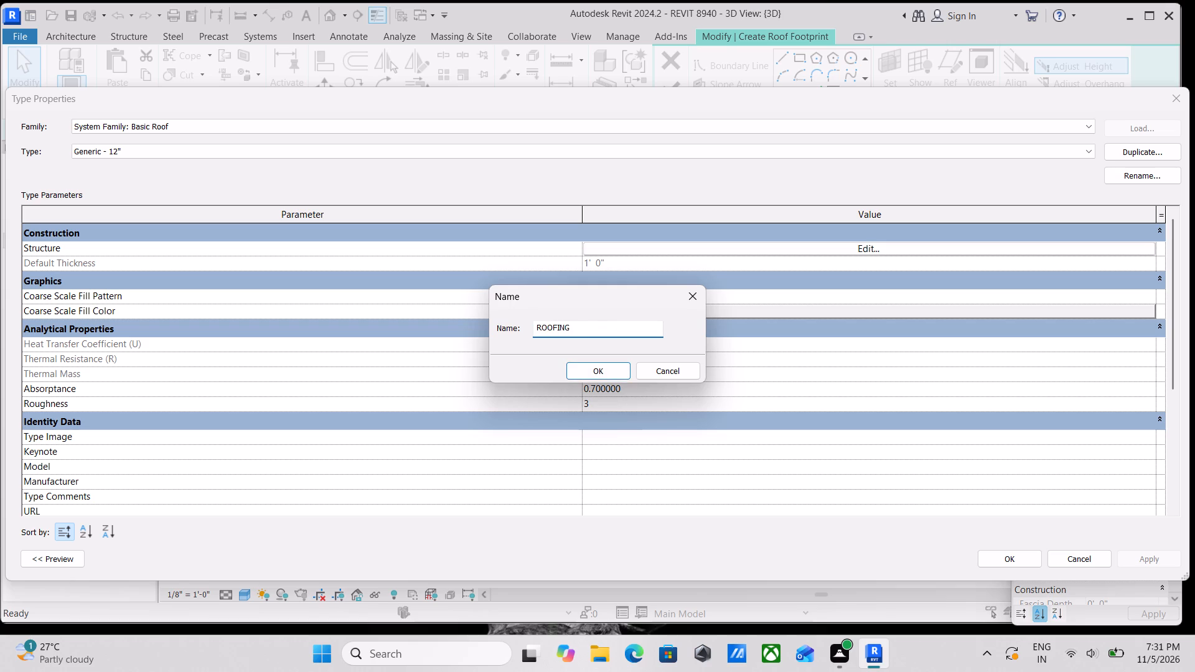
key(6)
key(shift+quotedbl)
click(596, 373)
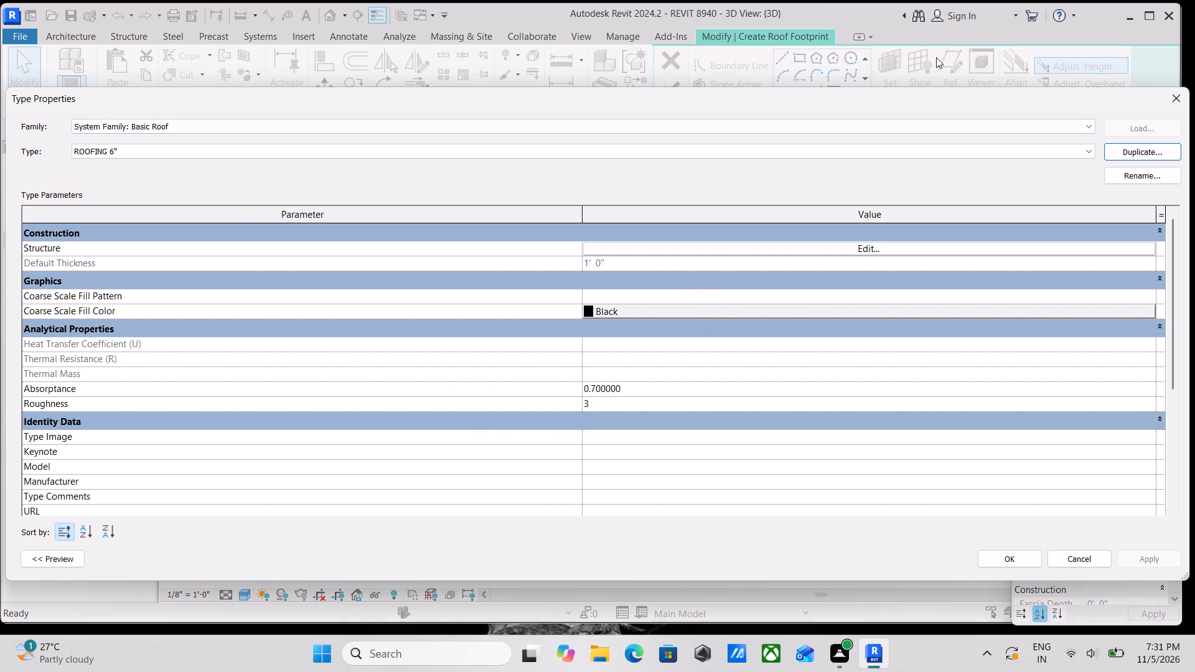
Create a new material named ROOFING from the material cell of the roof type's Structure [1] layer.
click(844, 253)
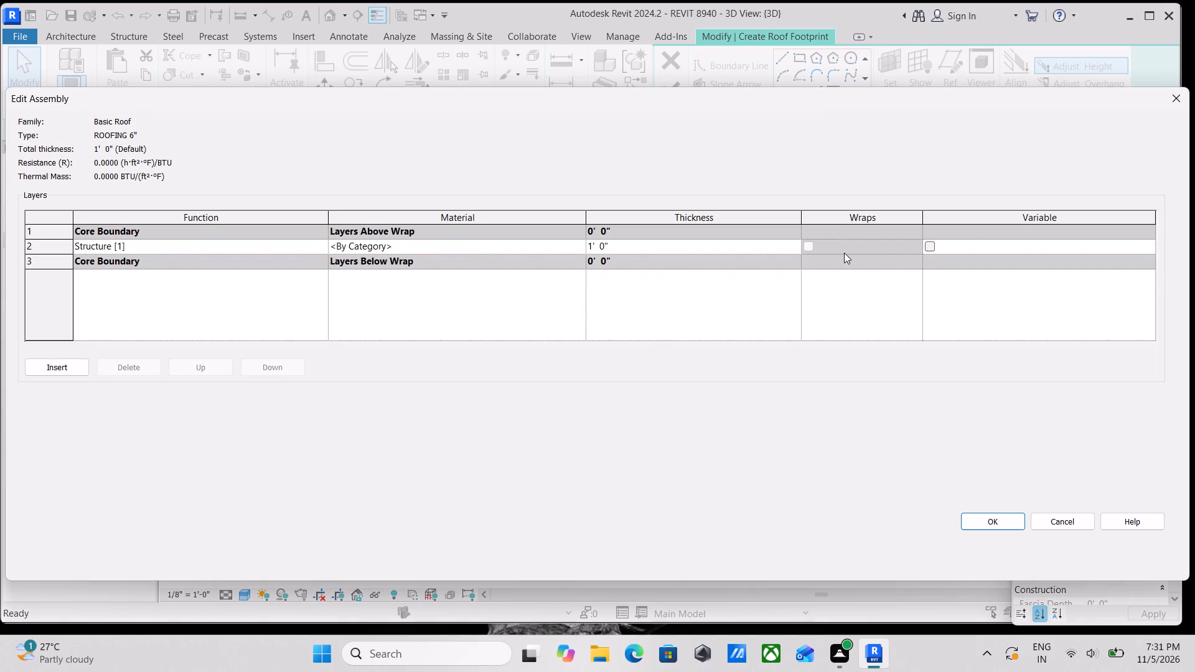
click(541, 242)
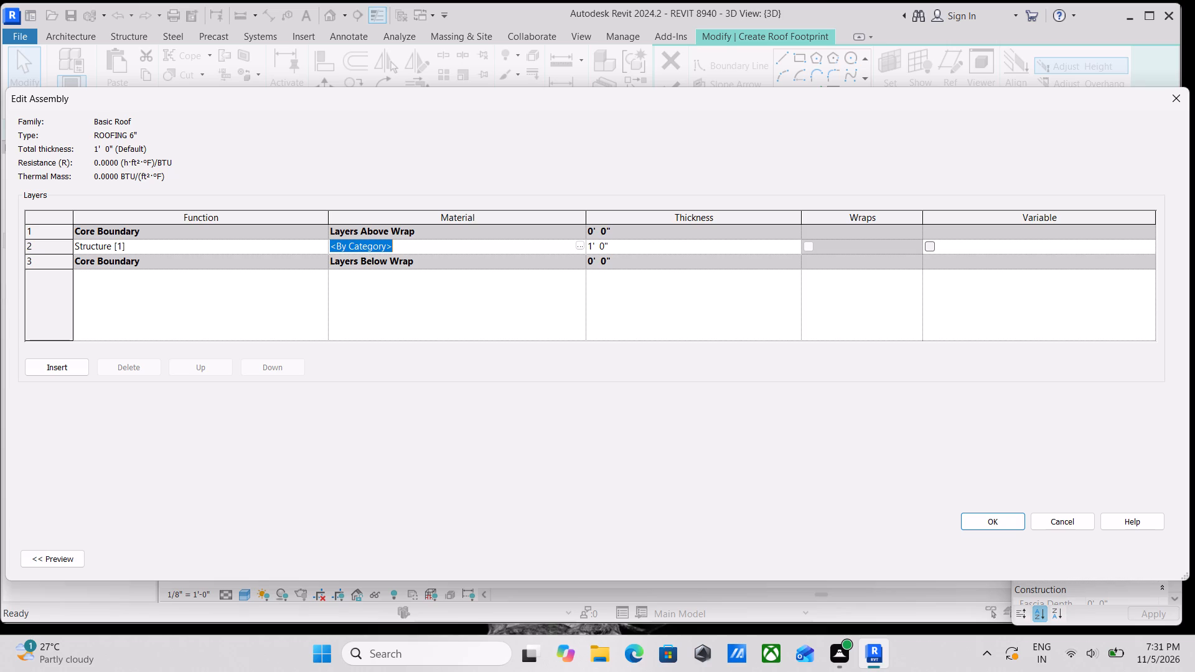
click(581, 248)
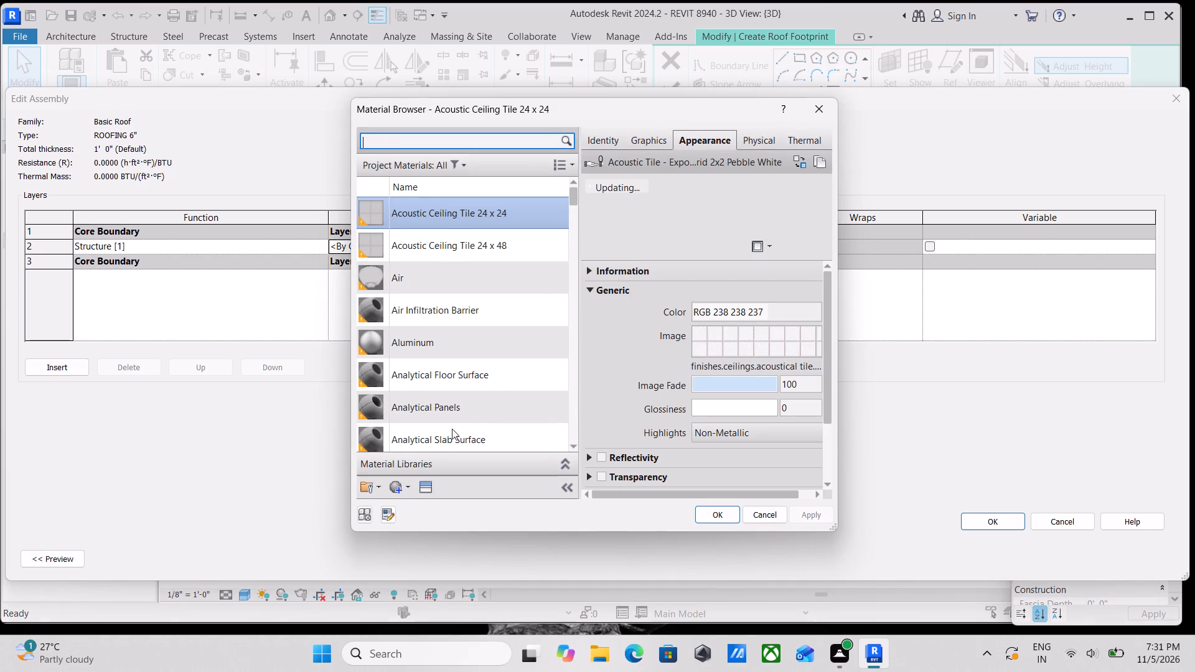
click(395, 496)
click(401, 508)
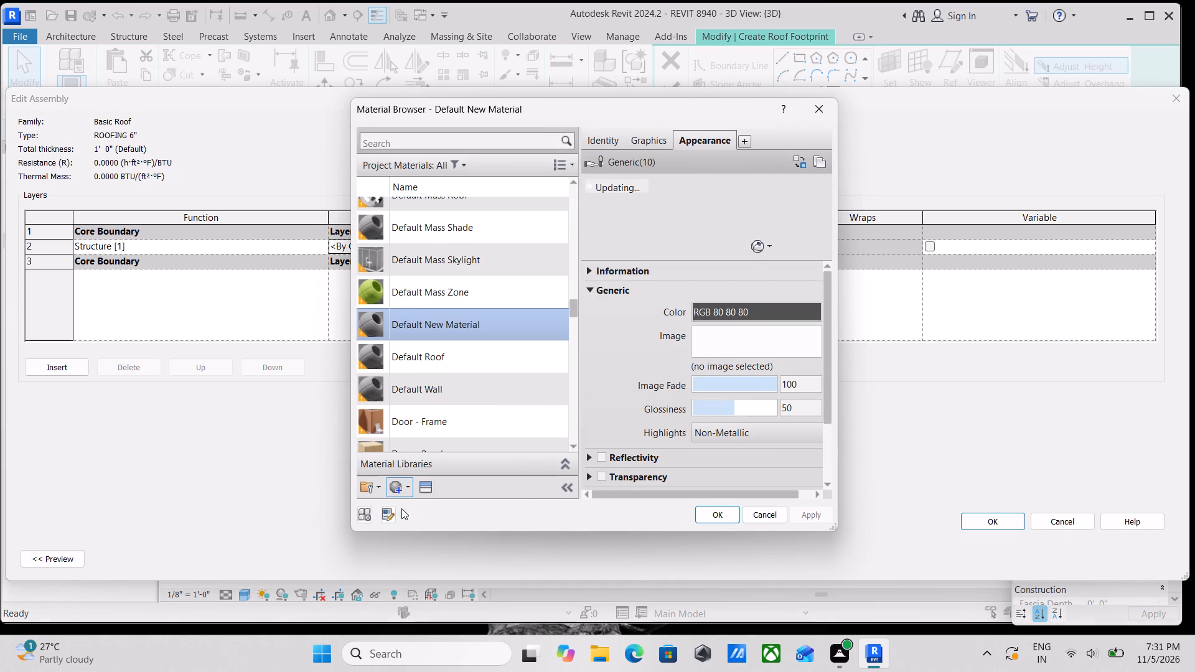
right_click(409, 305)
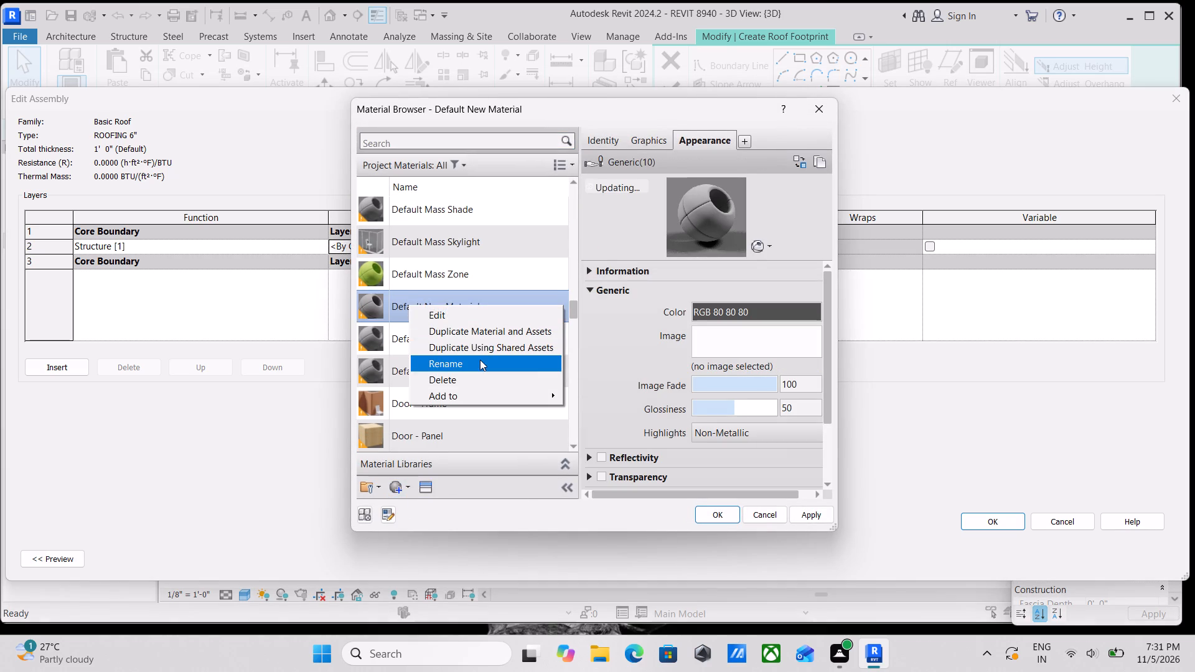
click(480, 366)
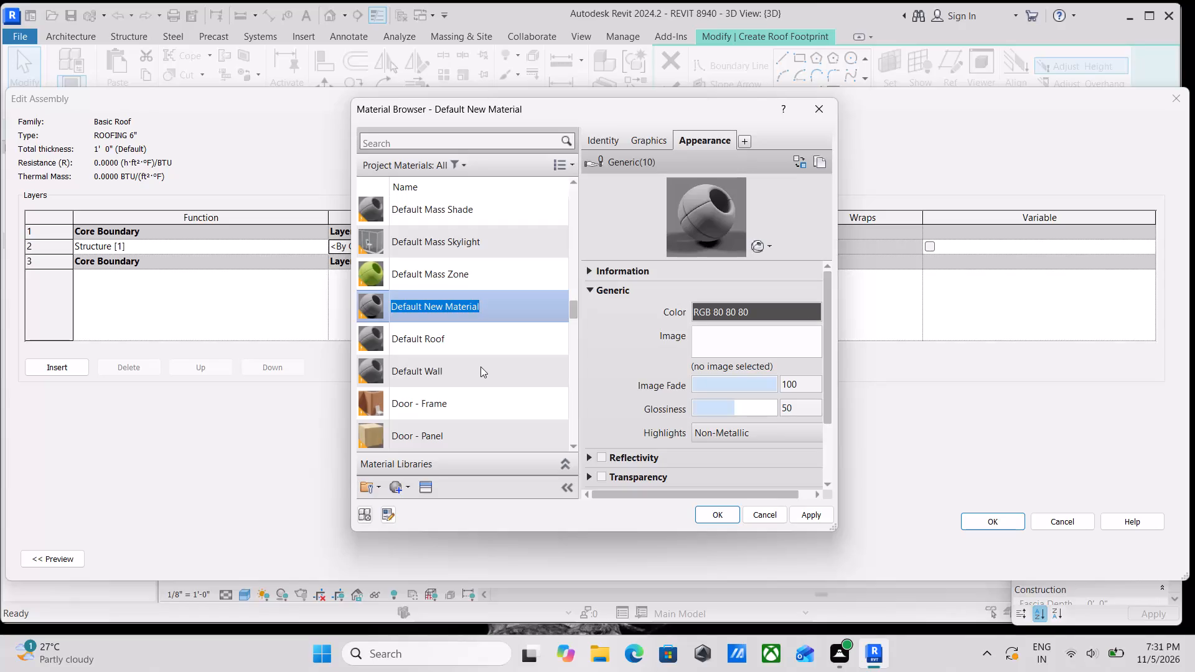
text(ROO)
text(FING)
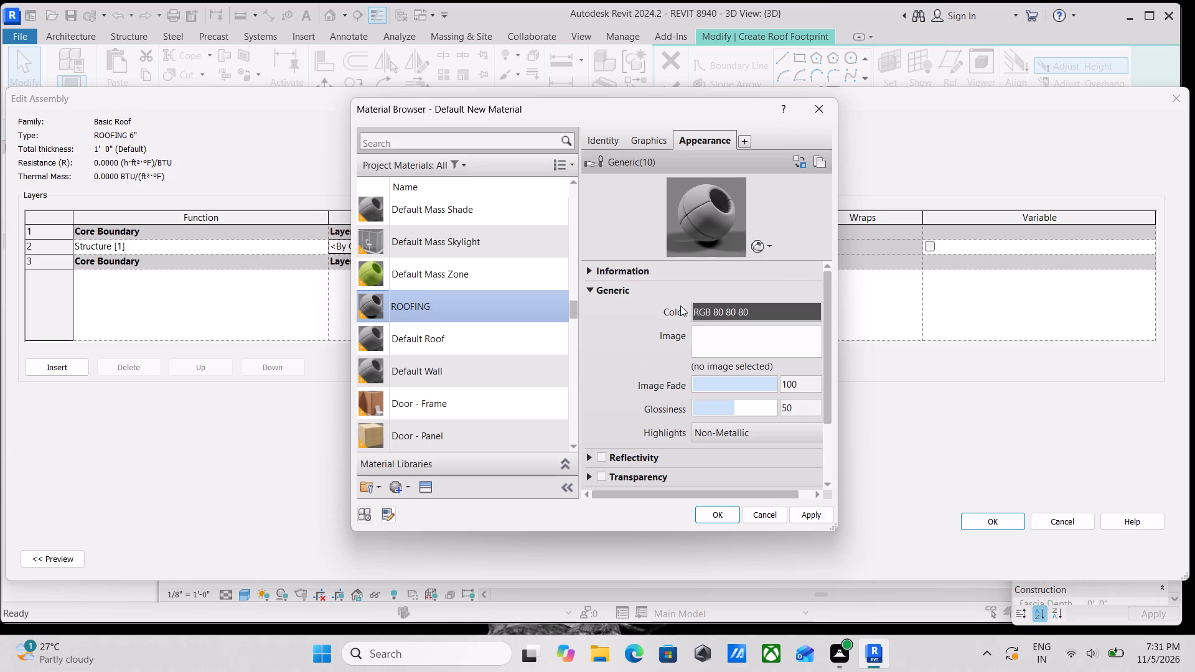
click(744, 311)
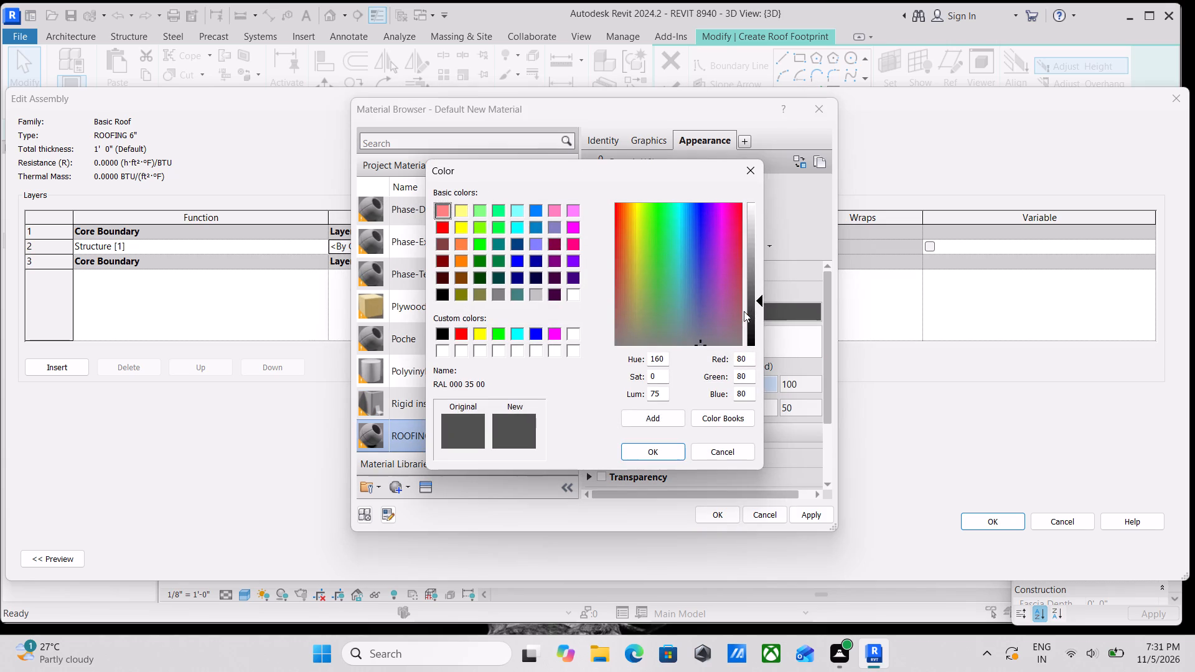
click(749, 166)
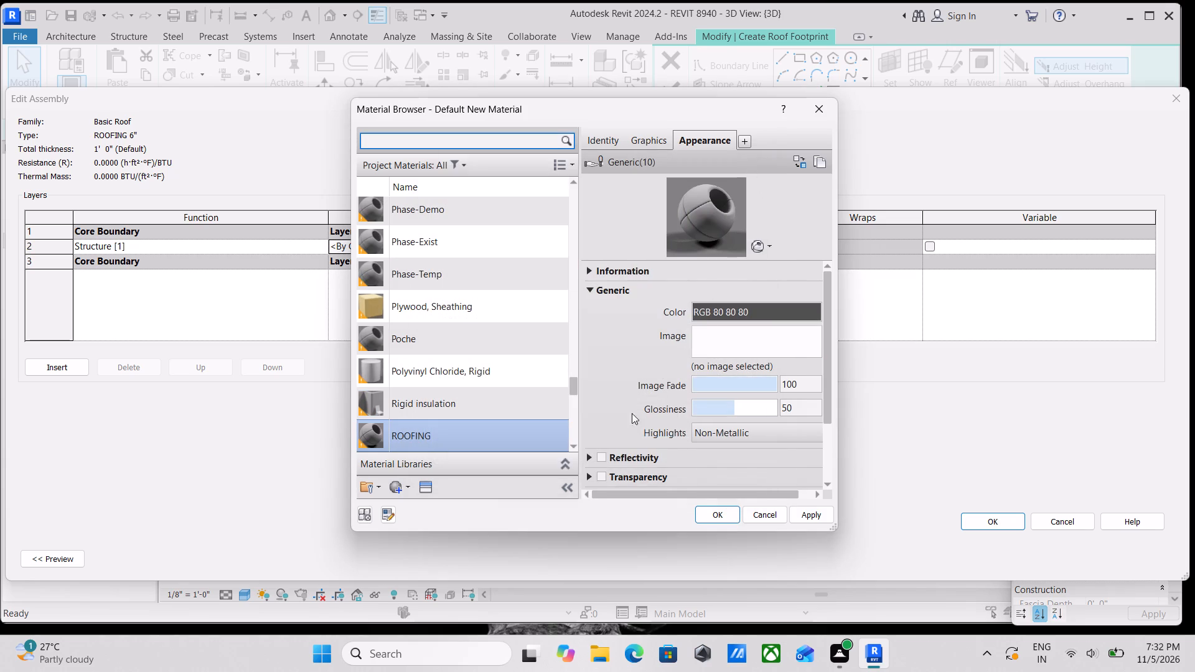
Give the ROOFING material the Light Beige appearance from the Wall Paint: Matte assets and accept the roof type's settings.
click(420, 485)
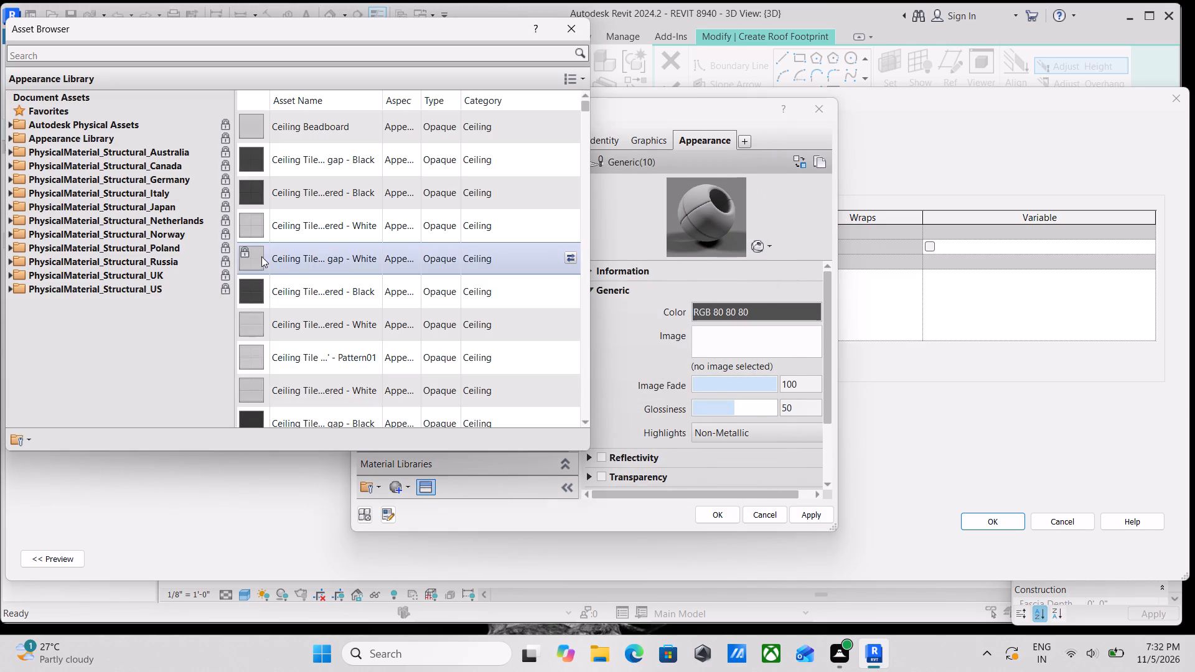
click(7, 137)
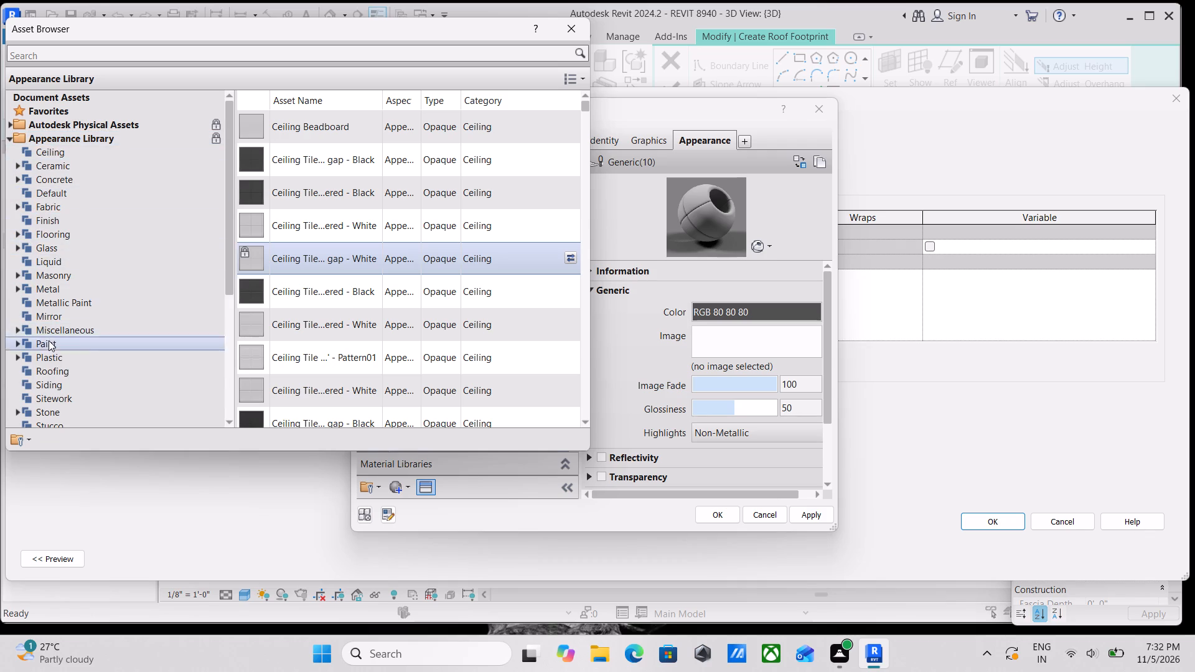
scroll(45, 392, down, 2)
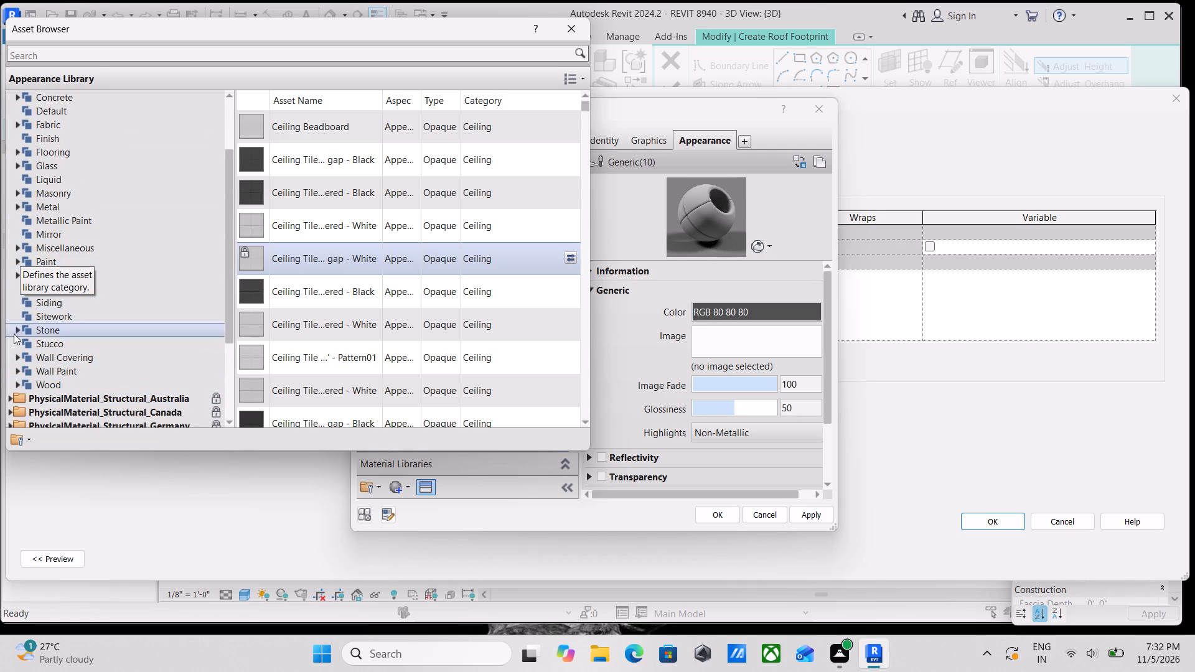
scroll(29, 350, down, 2)
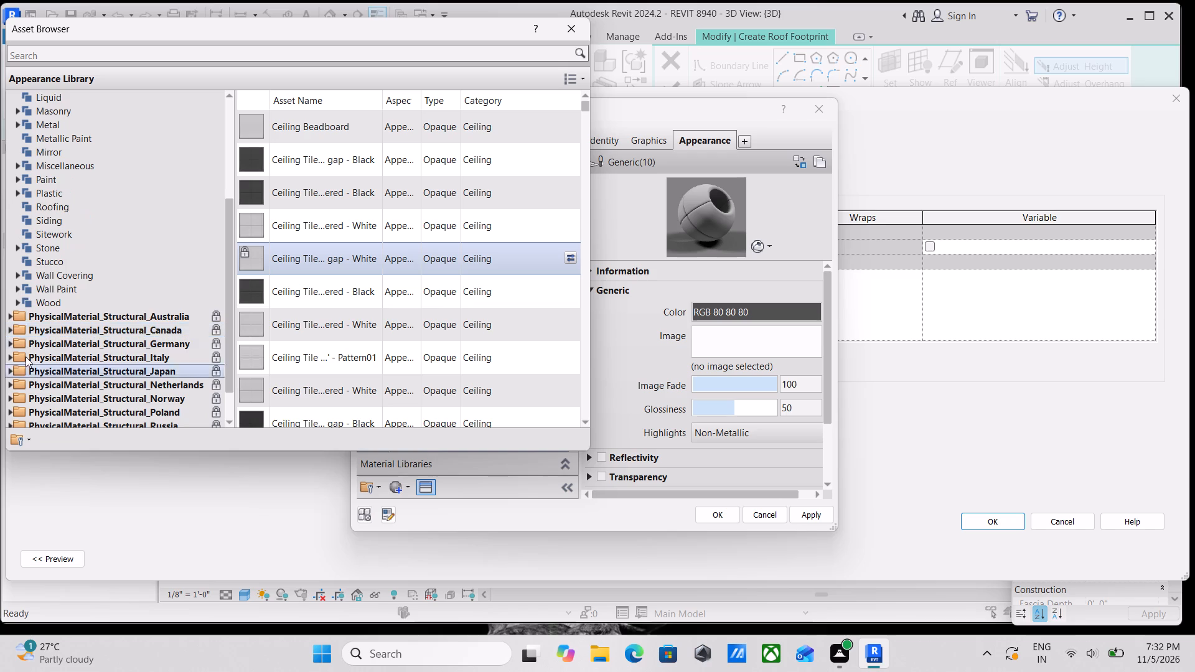
click(14, 287)
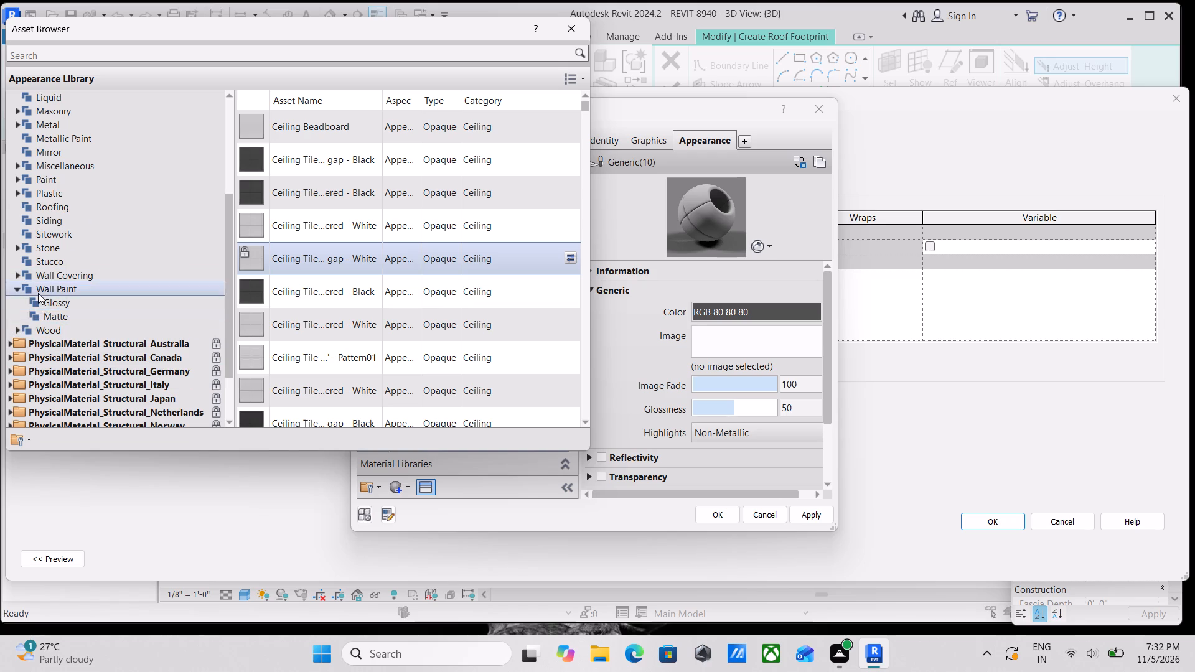
double_click(55, 329)
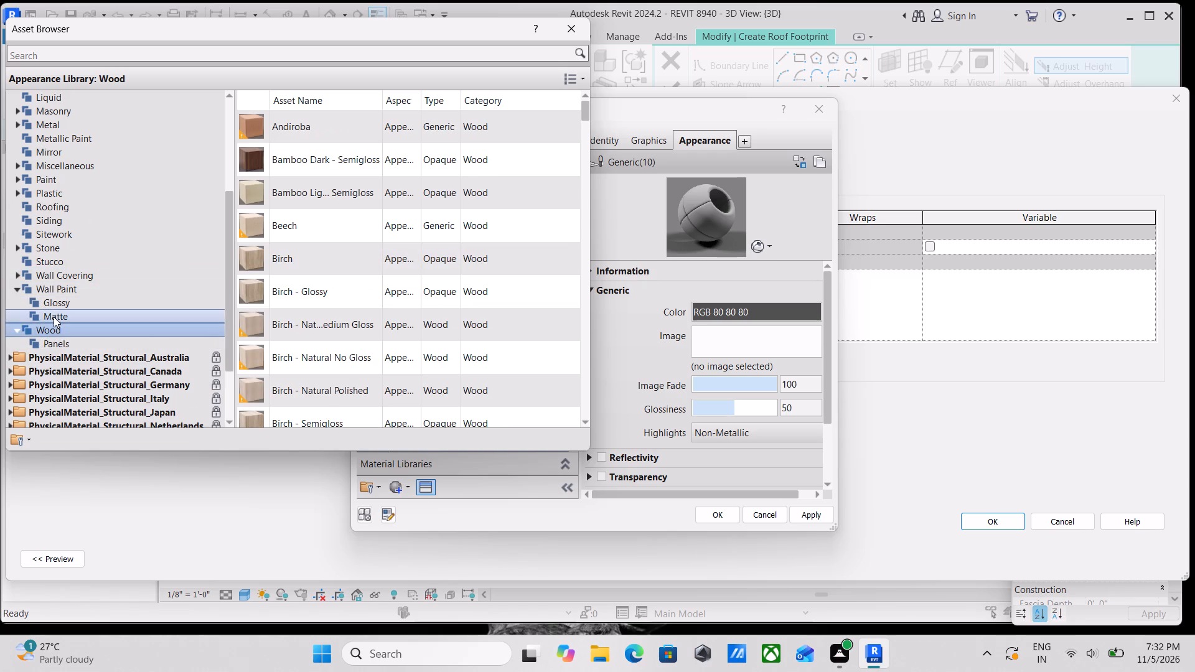
double_click(54, 314)
scroll(265, 275, down, 2)
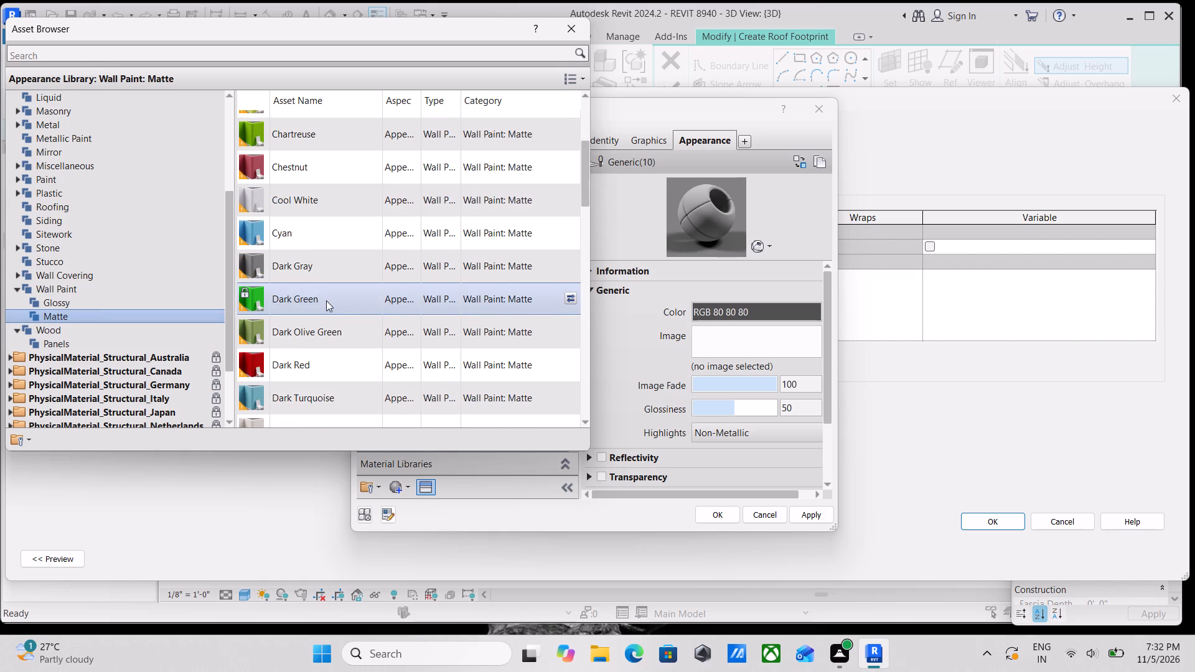
scroll(329, 300, down, 2)
scroll(329, 300, up, 2)
scroll(329, 300, down, 3)
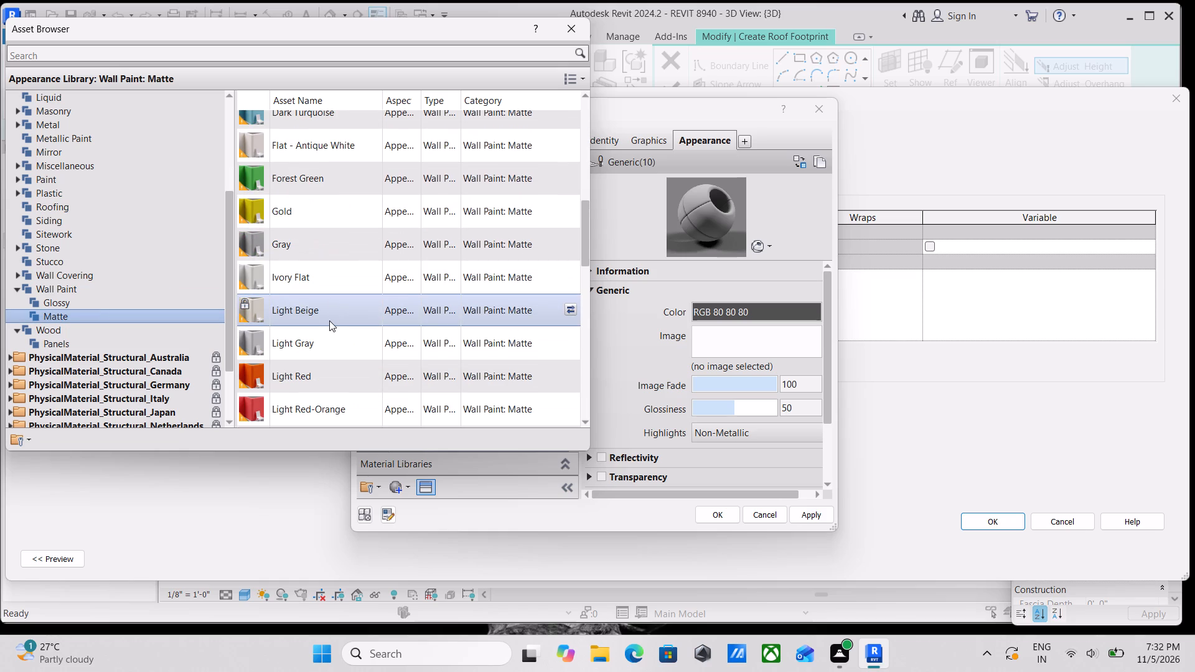
double_click(329, 320)
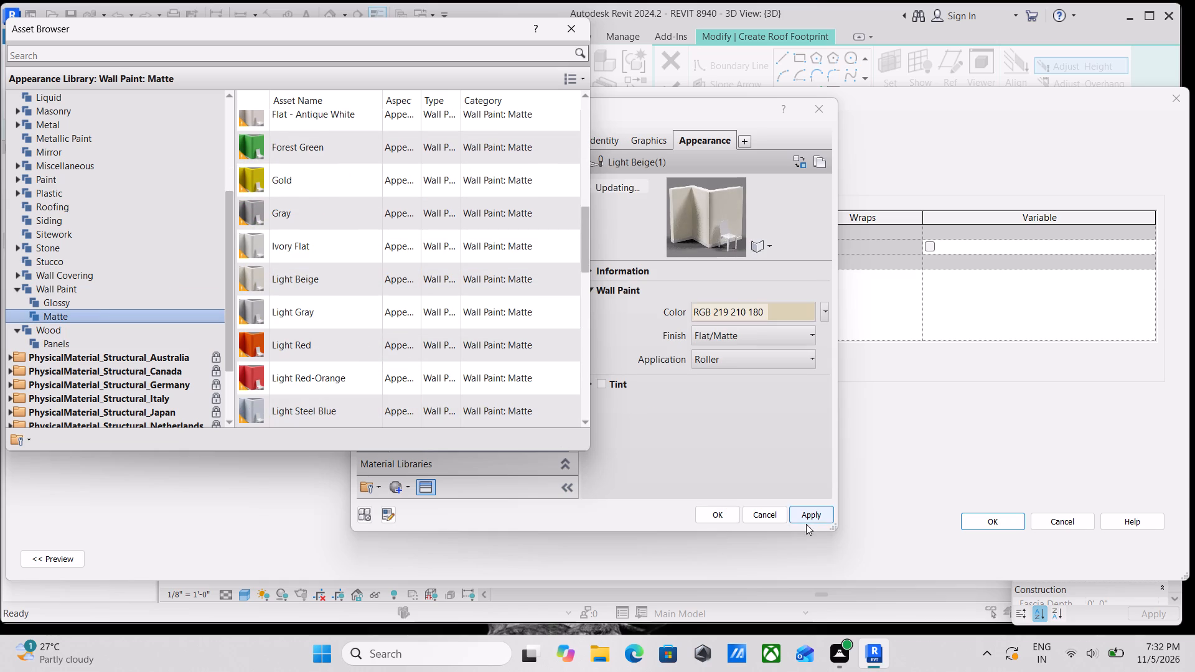
drag(807, 523, 800, 522)
click(709, 514)
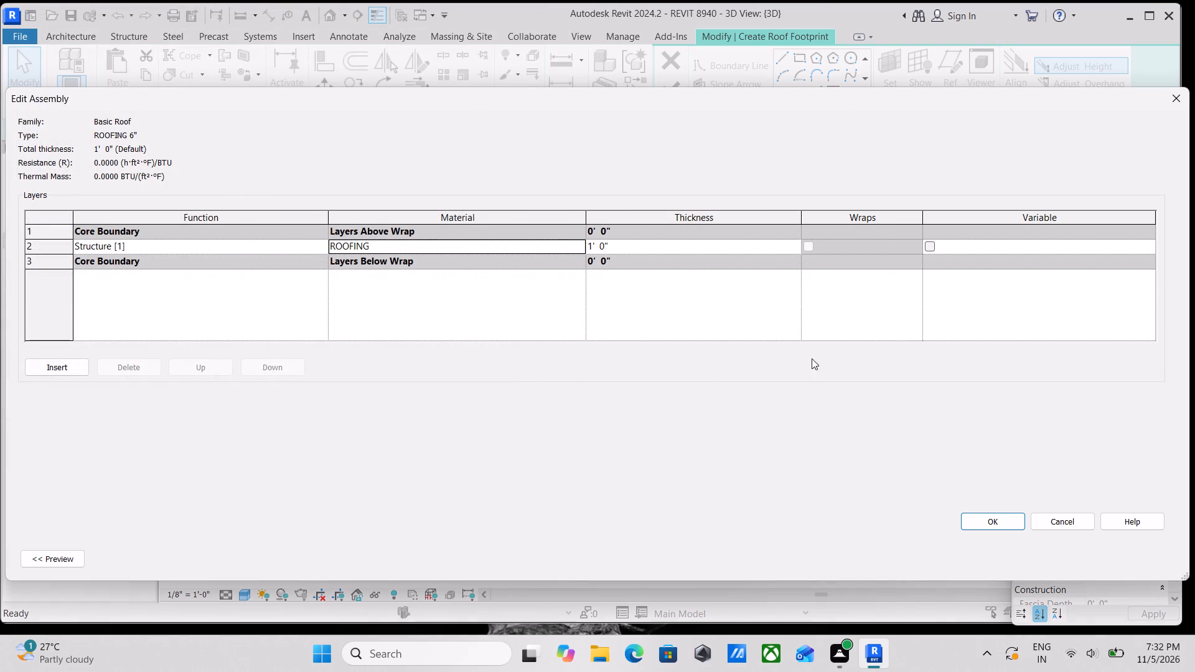
click(1001, 520)
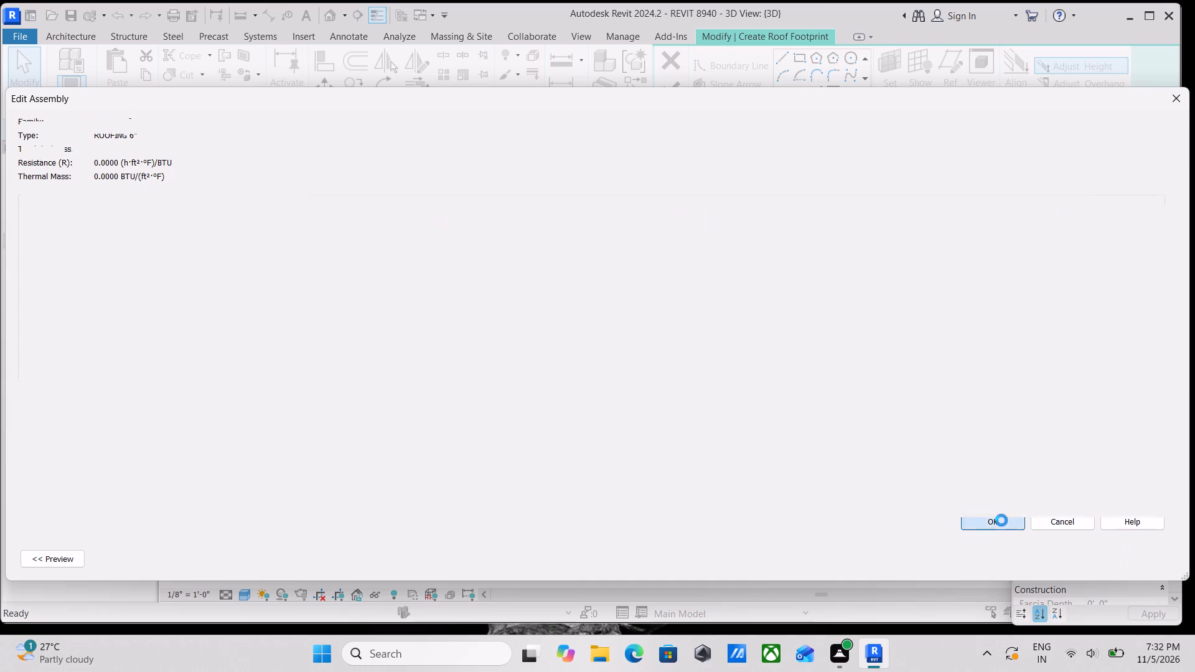
drag(1160, 564, 1154, 564)
click(1015, 559)
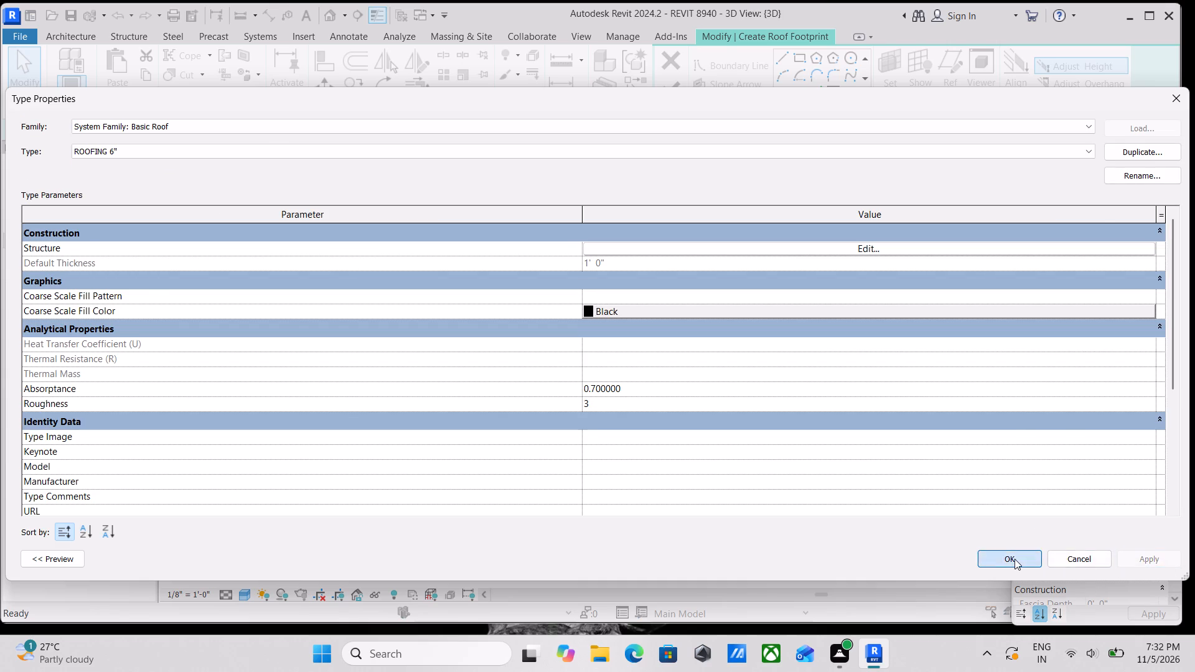
Finish the roof footprint sketch without attaching the highlighted walls to the roof.
scroll(769, 184, up, 1)
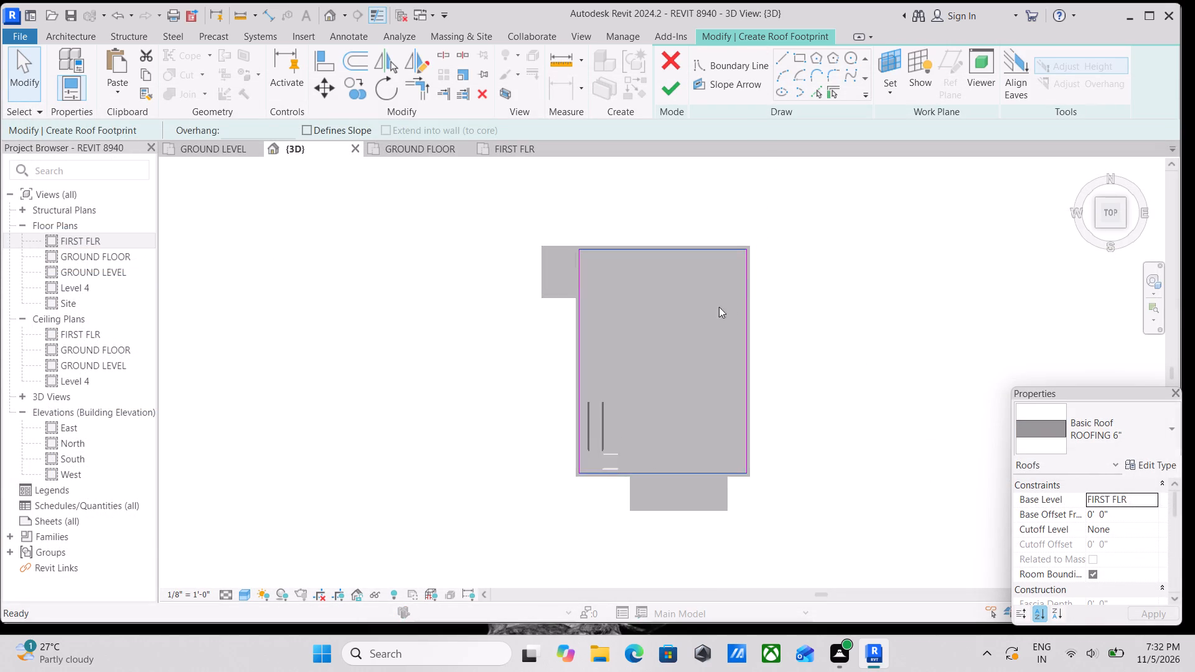
scroll(706, 315, up, 1)
click(674, 91)
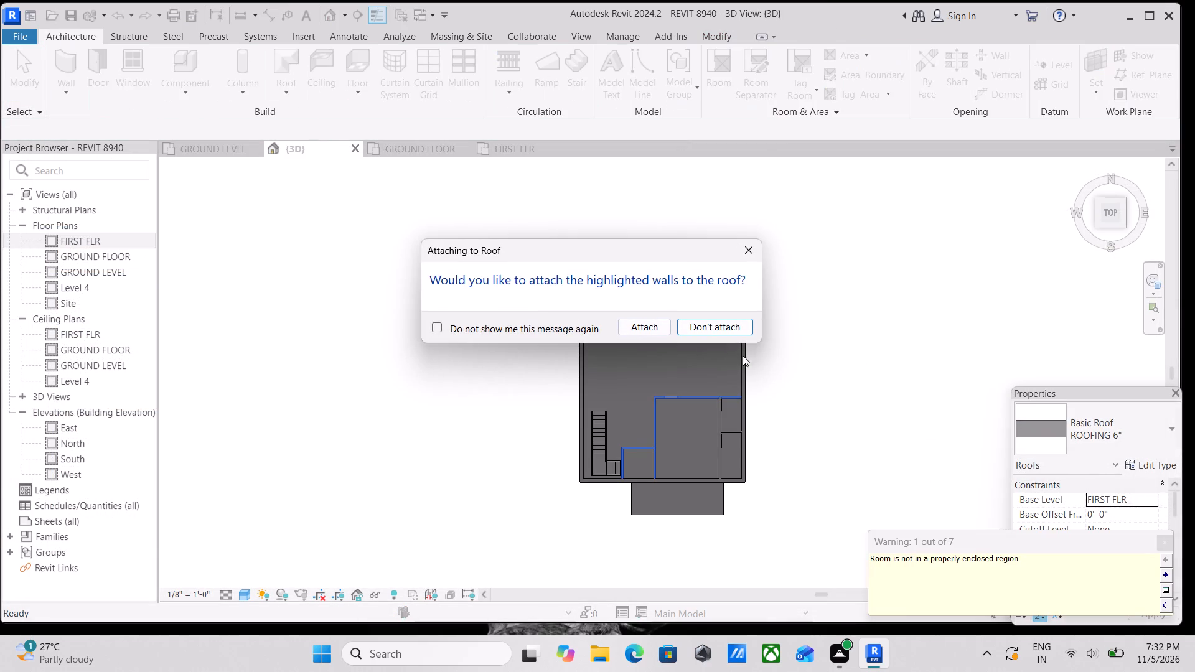
click(700, 325)
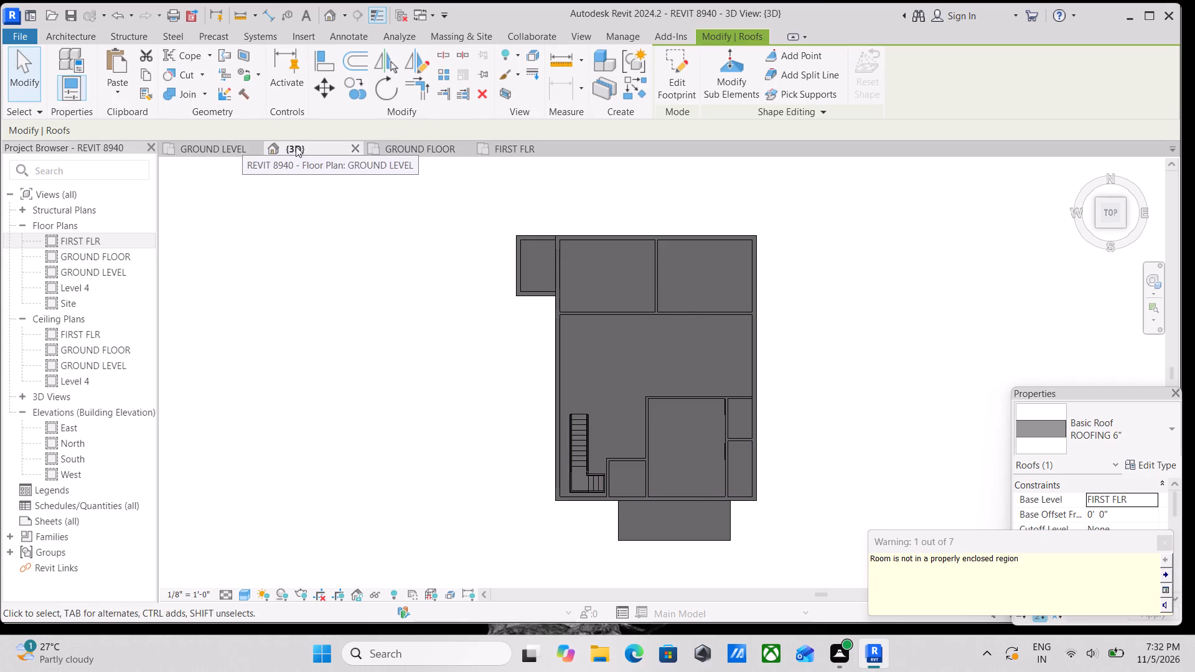
Set the new ROOFING 6" roof's base level to Level 4.
scroll(658, 406, down, 3)
scroll(668, 281, down, 1)
shift+middle_drag(663, 408, 876, 175)
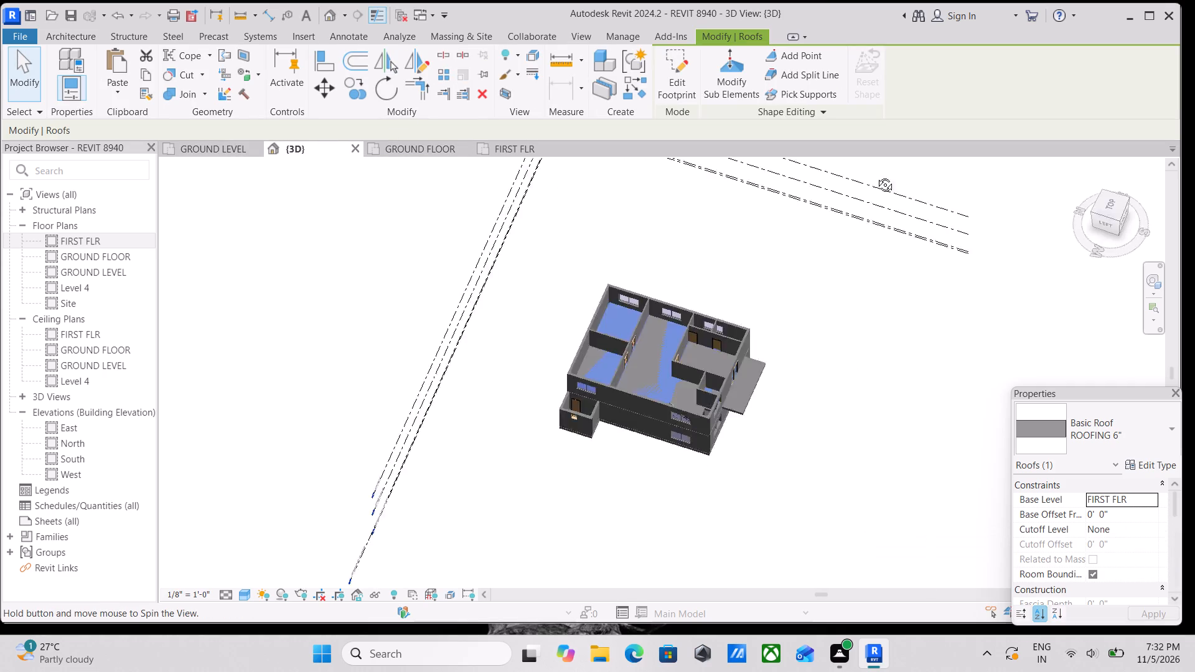
shift+middle_drag(876, 175, 879, 172)
scroll(617, 381, up, 4)
click(591, 376)
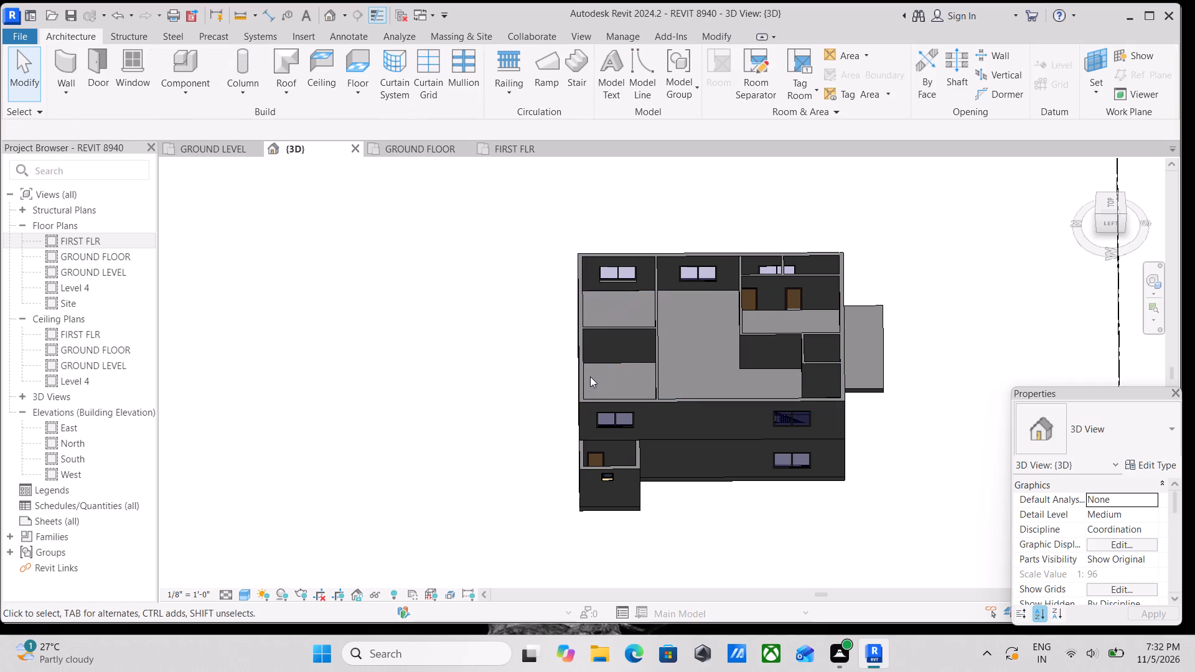
click(590, 376)
click(607, 375)
scroll(721, 386, down, 2)
shift+middle_drag(712, 388, 688, 523)
shift+scroll(690, 521, up, 1)
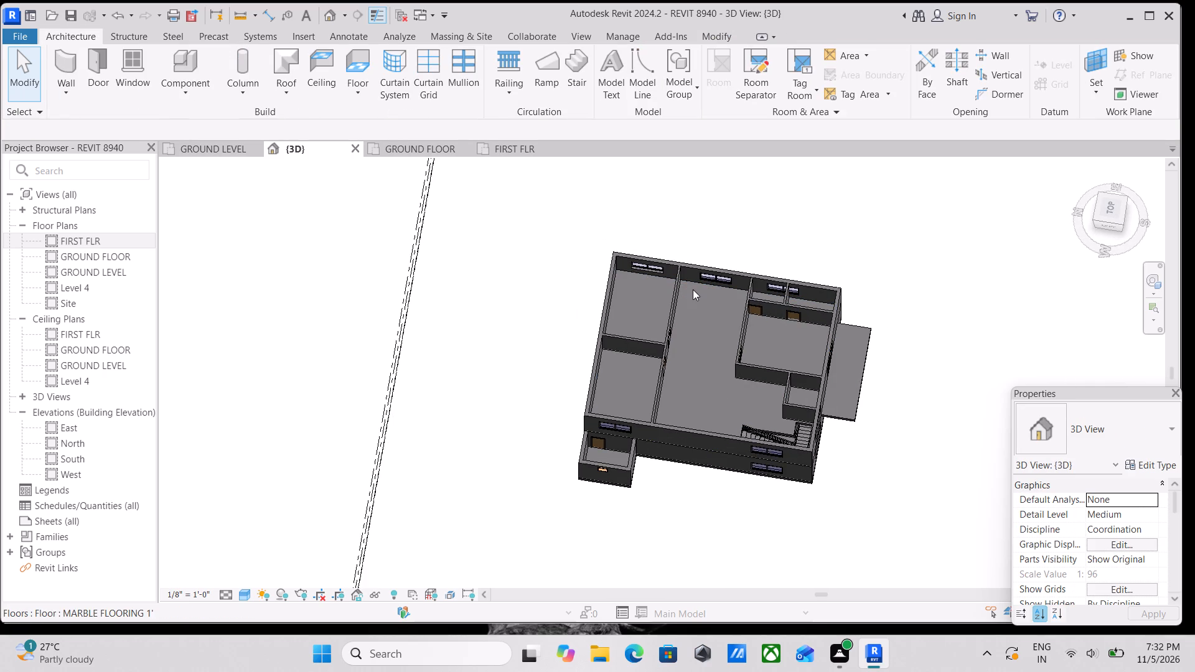
click(696, 289)
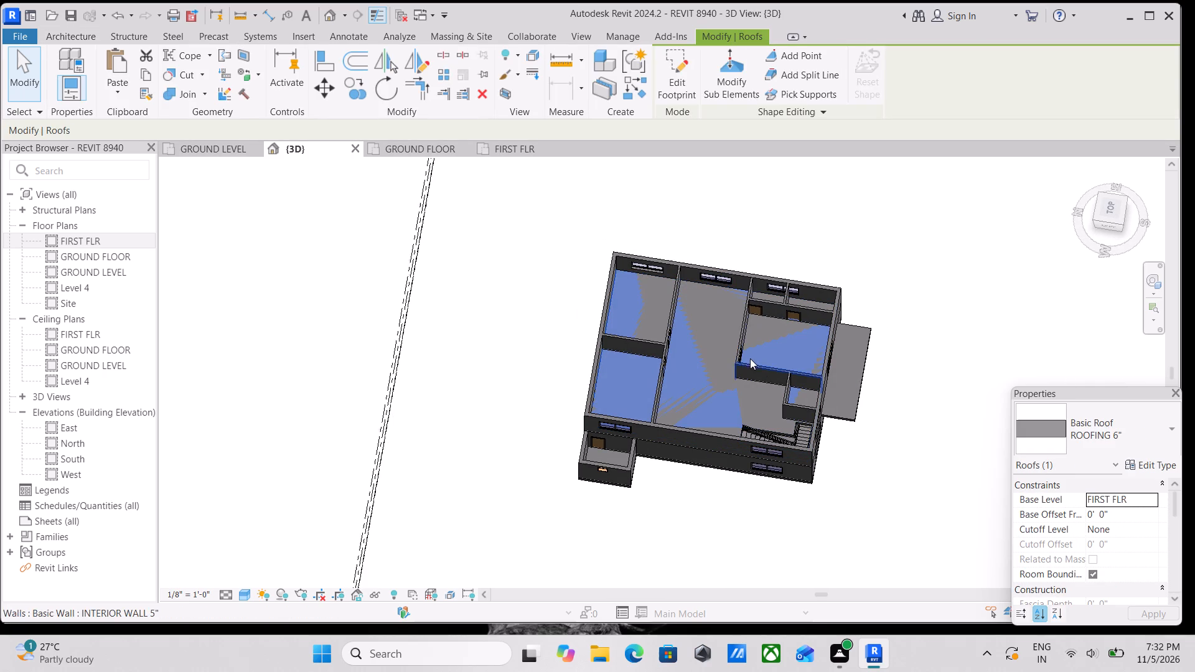
scroll(848, 383, down, 1)
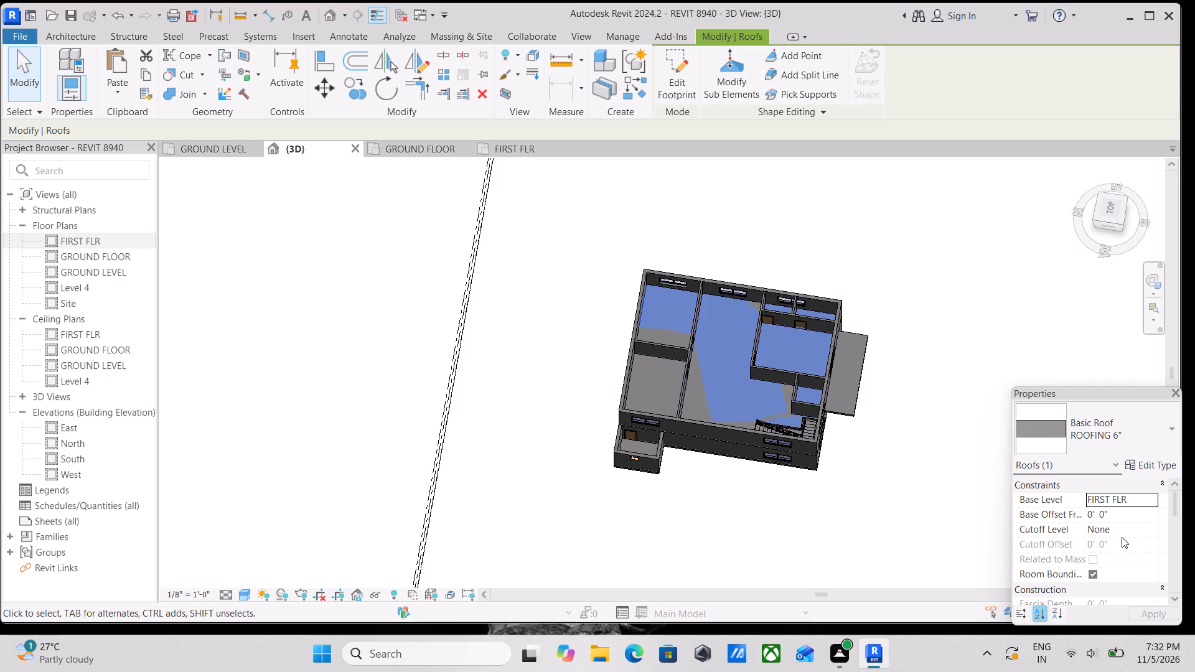
click(1121, 512)
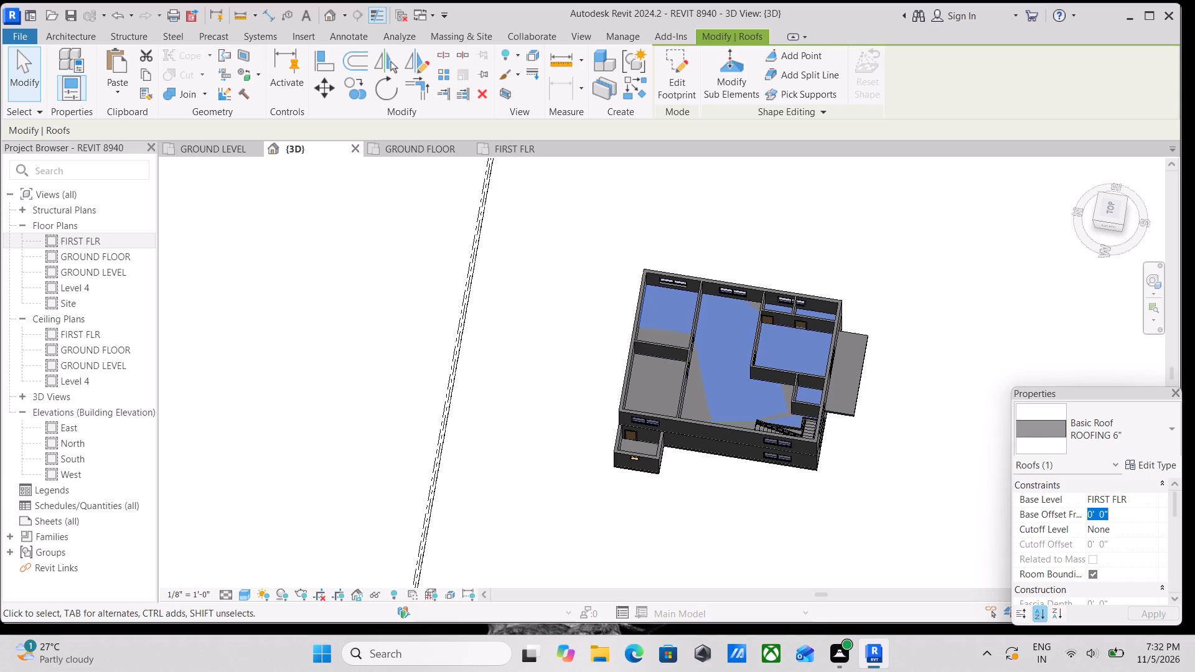
click(1151, 500)
click(1120, 548)
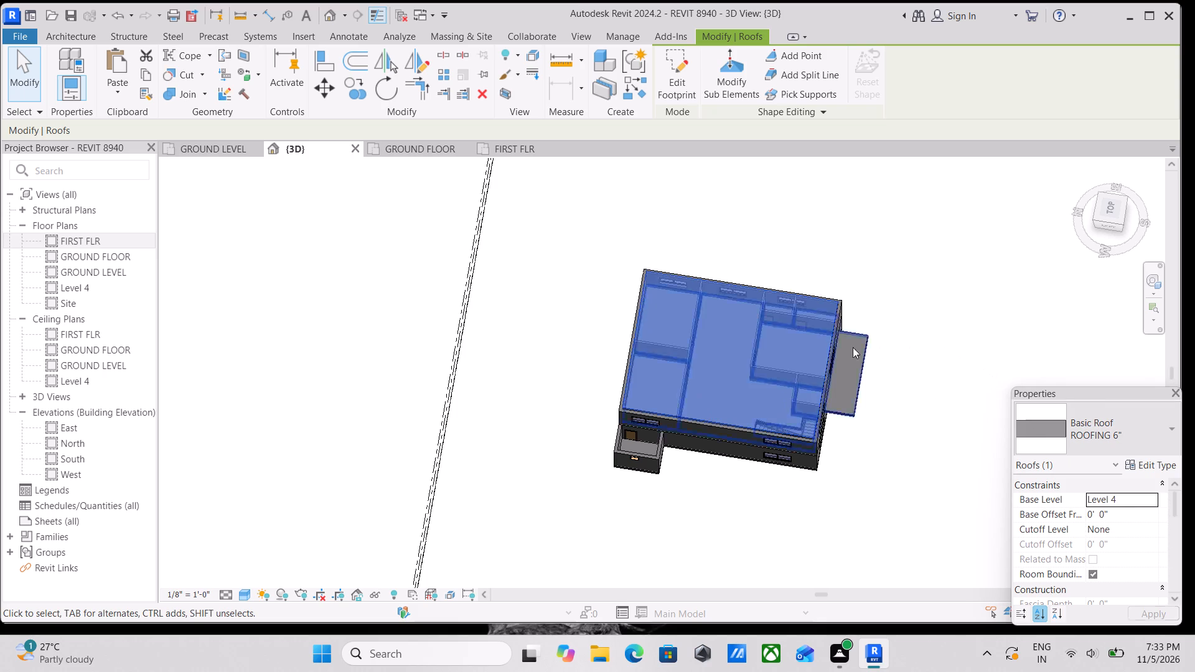
Examine the roof's placement on the two-storey house from several angles in 3D.
scroll(841, 347, down, 1)
middle_drag(841, 347, 846, 266)
key(Escape)
shift+middle_drag(758, 390, 760, 376)
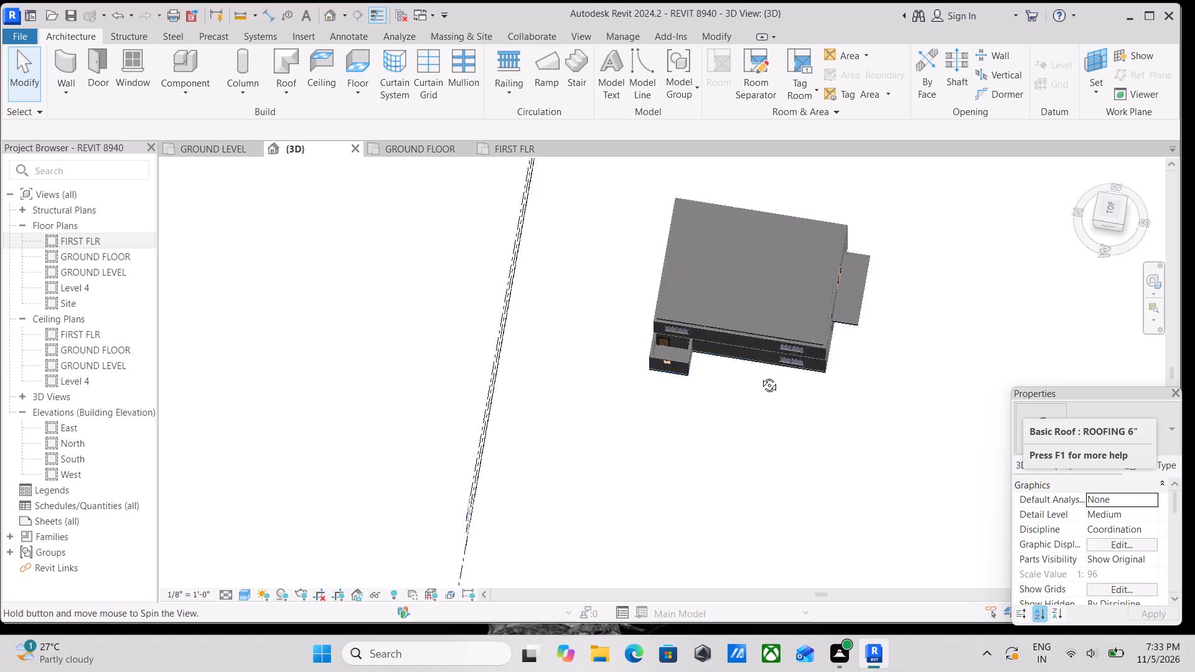
shift+middle_drag(760, 376, 865, 49)
shift+middle_drag(827, 344, 574, 361)
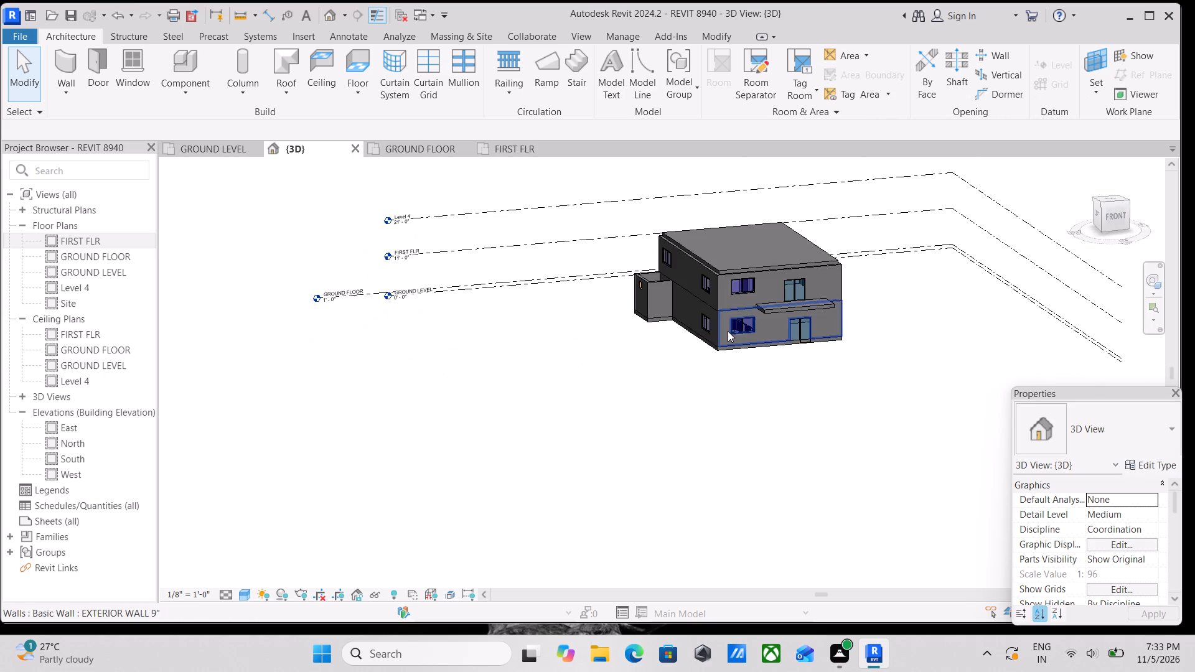
shift+middle_drag(727, 344, 777, 520)
scroll(760, 149, up, 4)
middle_drag(675, 279, 723, 404)
shift+scroll(723, 404, up, 1)
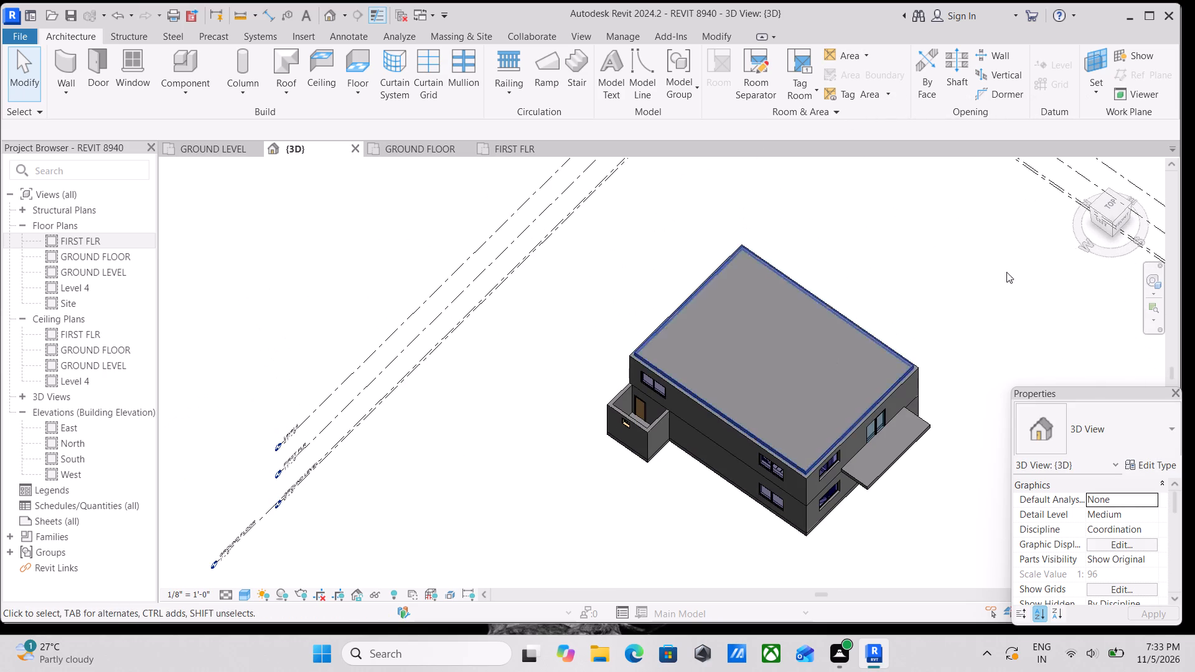
In the top view of the 3D model, start a new wall using the EXTERIOR WALL 9" type.
click(1115, 205)
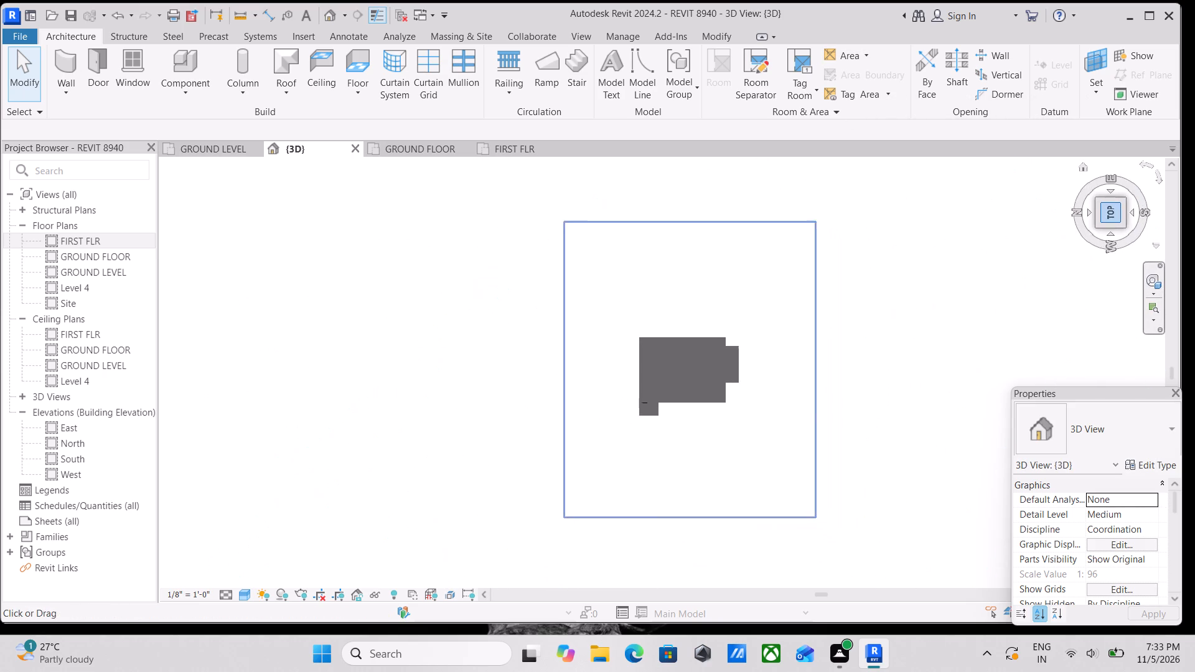
scroll(845, 297, up, 3)
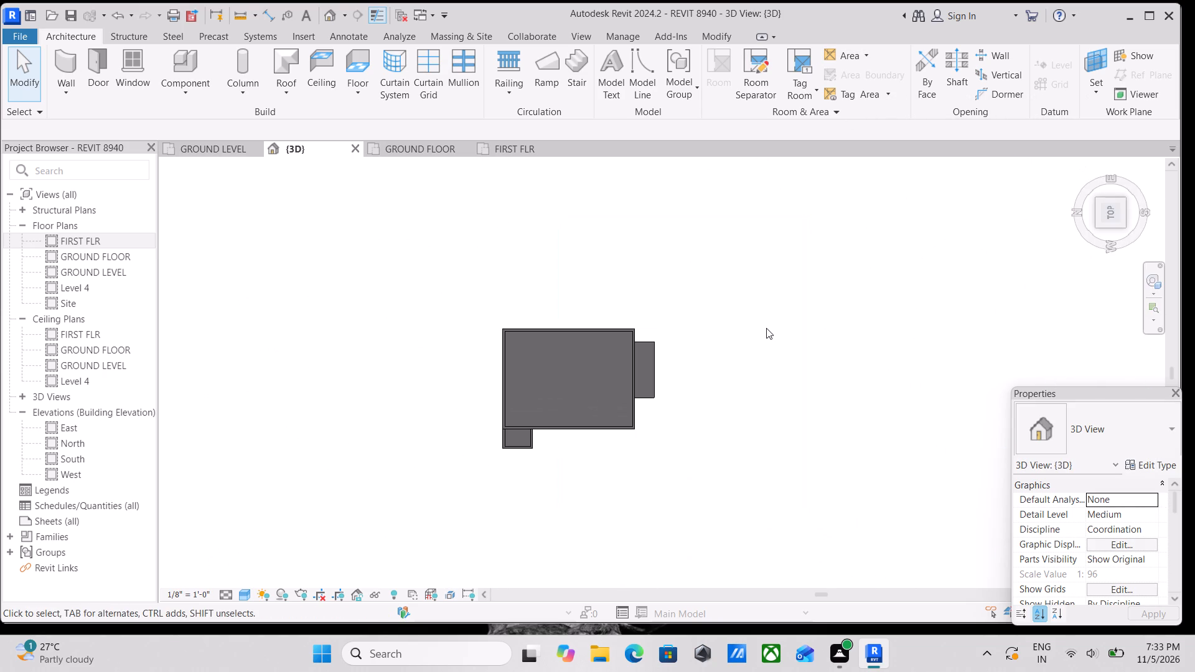
scroll(477, 450, up, 3)
scroll(613, 402, up, 1)
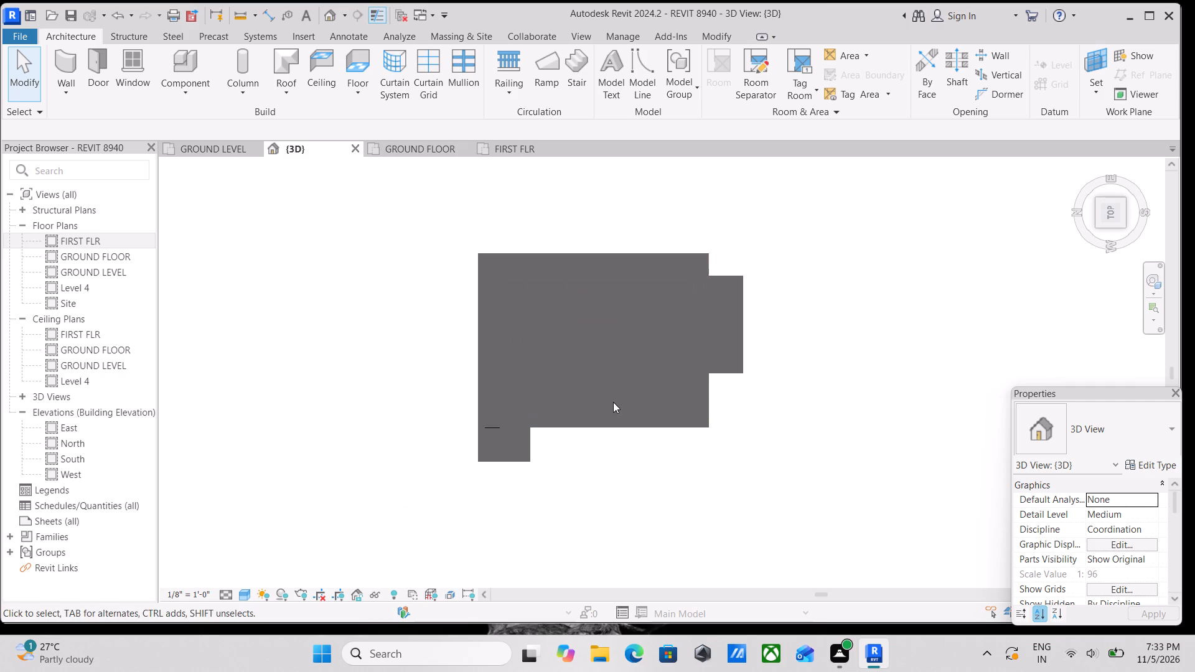
scroll(613, 402, up, 2)
middle_drag(613, 402, 691, 497)
text(WA)
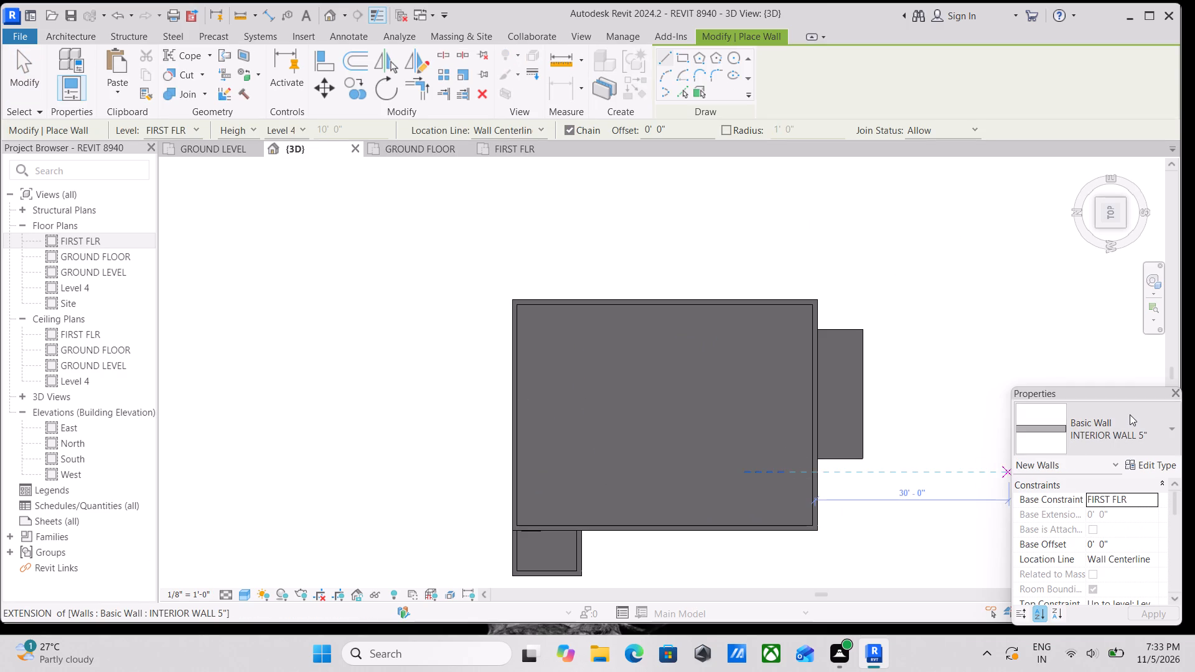
click(1130, 414)
scroll(1127, 165, up, 3)
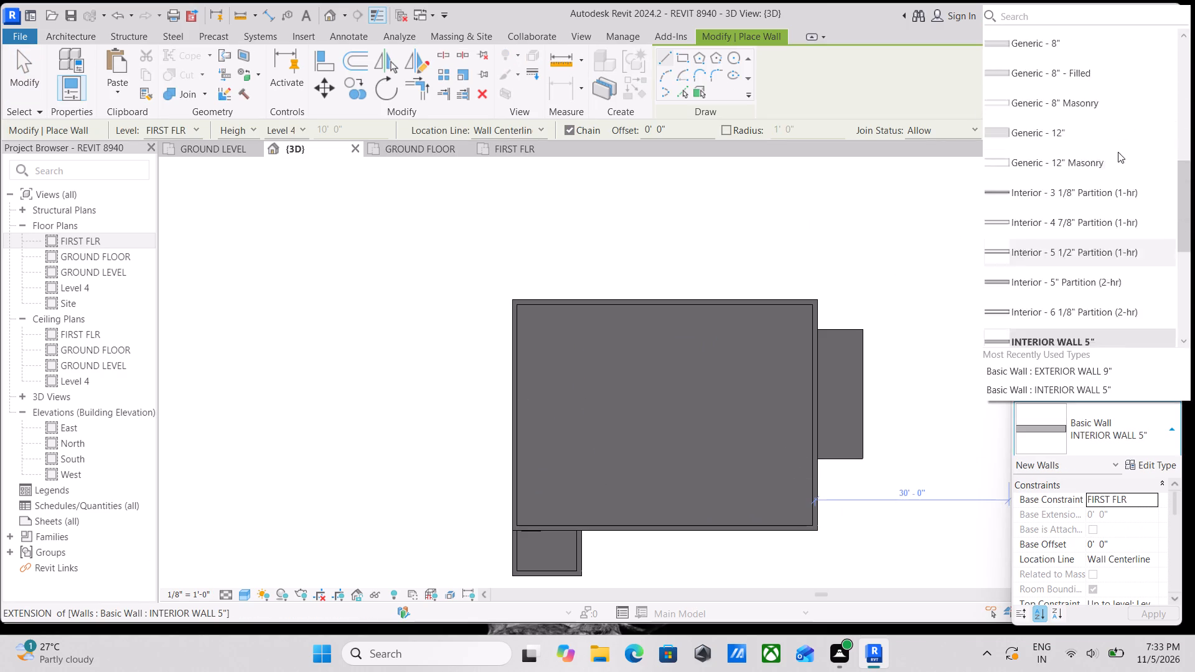
scroll(1118, 152, up, 3)
scroll(1105, 114, down, 4)
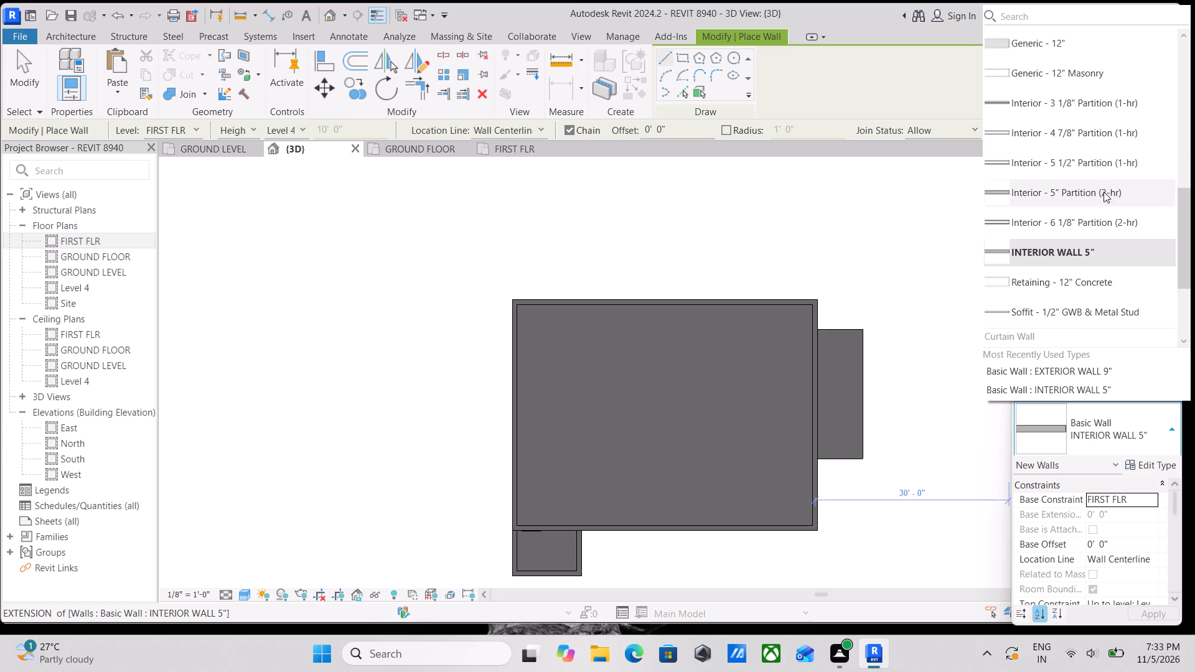
scroll(1123, 257, up, 9)
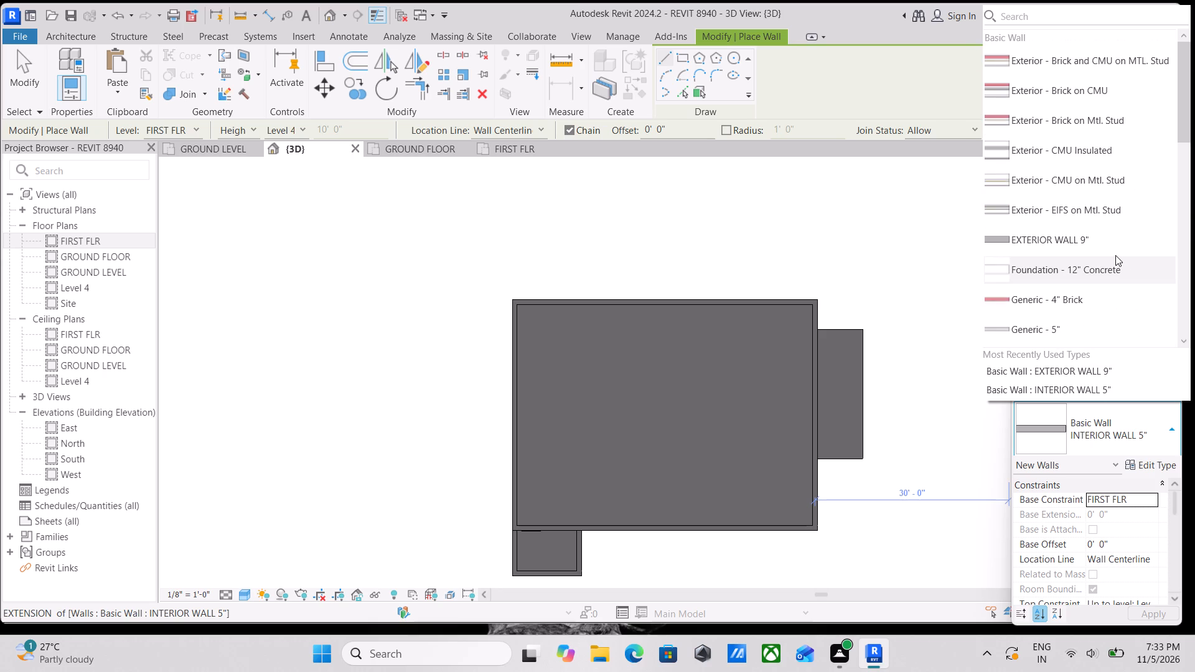
scroll(1107, 218, up, 1)
scroll(1108, 213, down, 2)
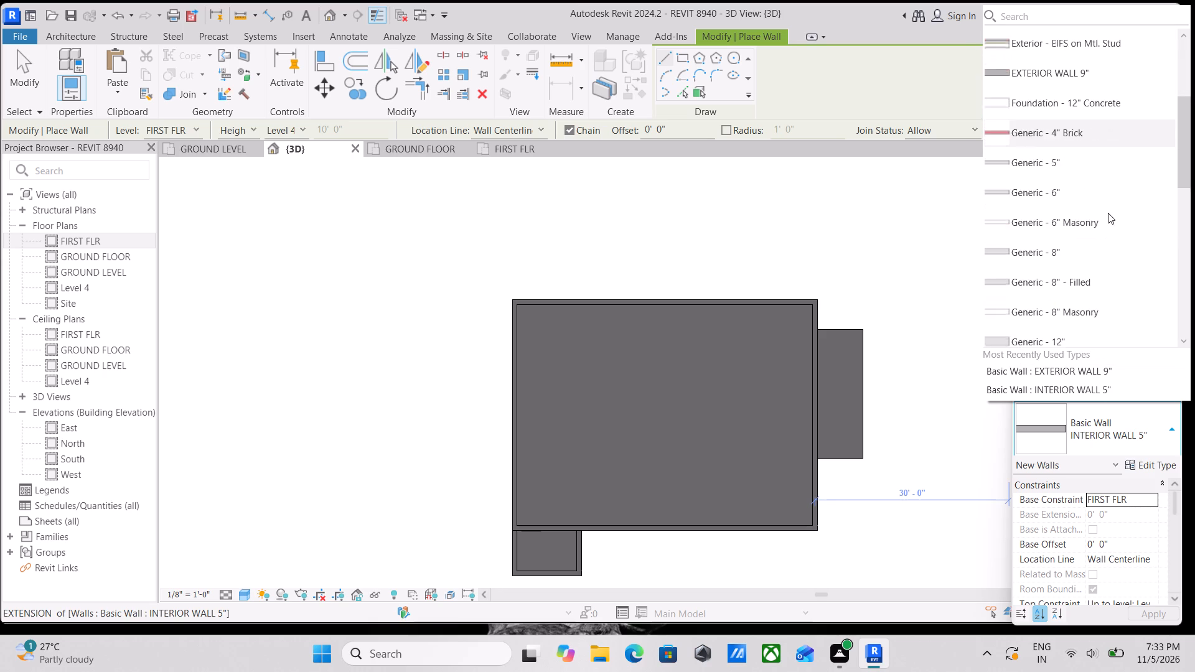
scroll(1108, 213, up, 2)
click(1083, 238)
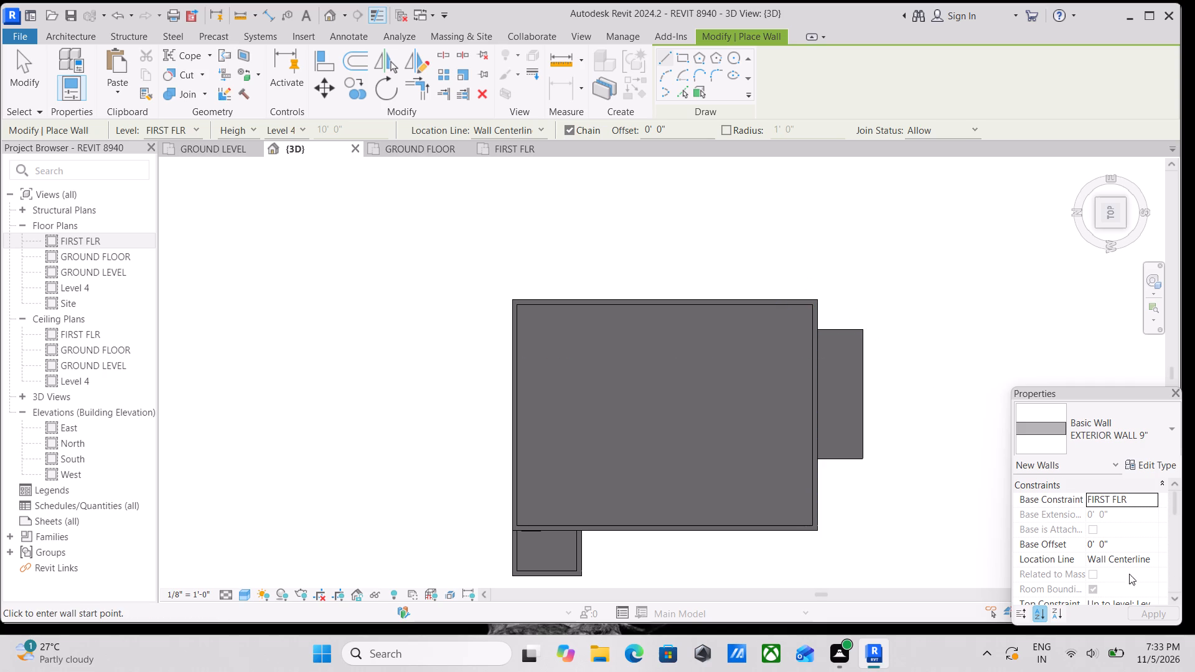
Set the new wall's top constraint to Unconnected and its unconnected height to 3'.
scroll(1124, 574, down, 3)
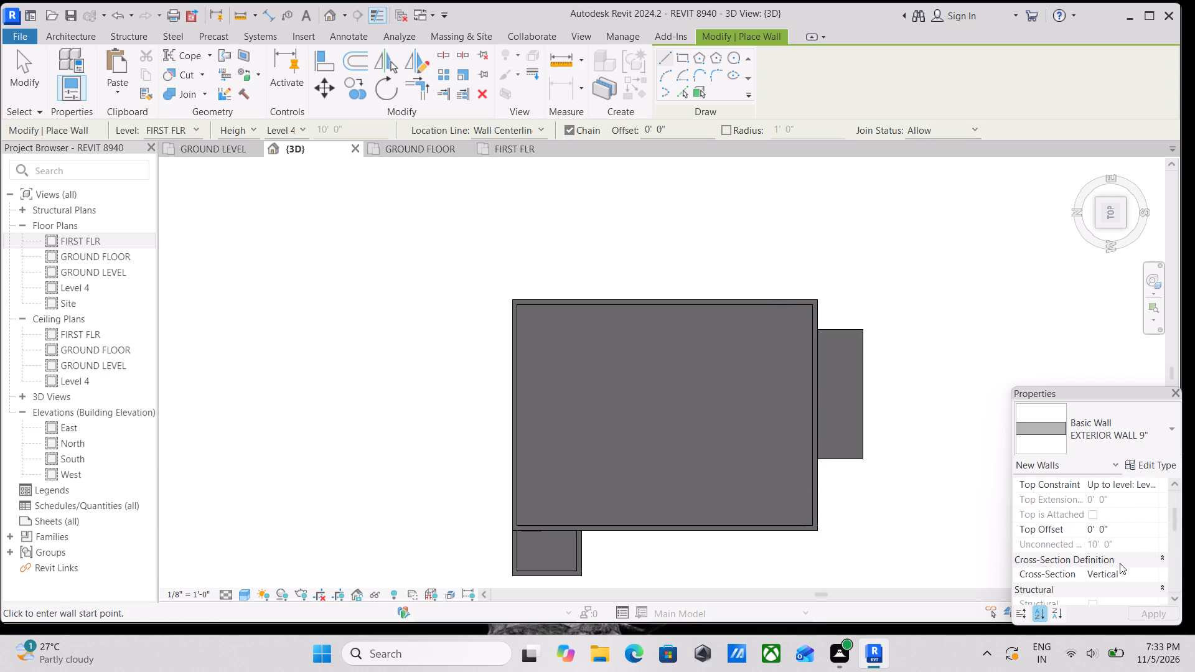
scroll(1120, 563, down, 1)
scroll(1119, 538, up, 2)
scroll(1120, 540, down, 2)
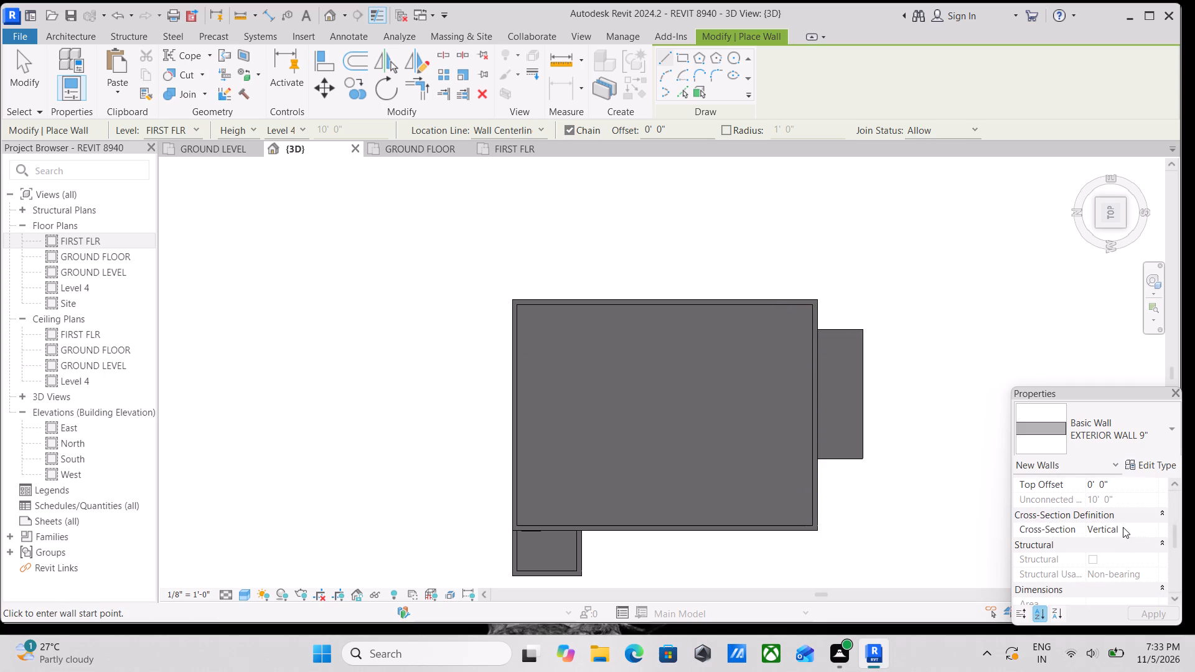
scroll(1113, 518, up, 1)
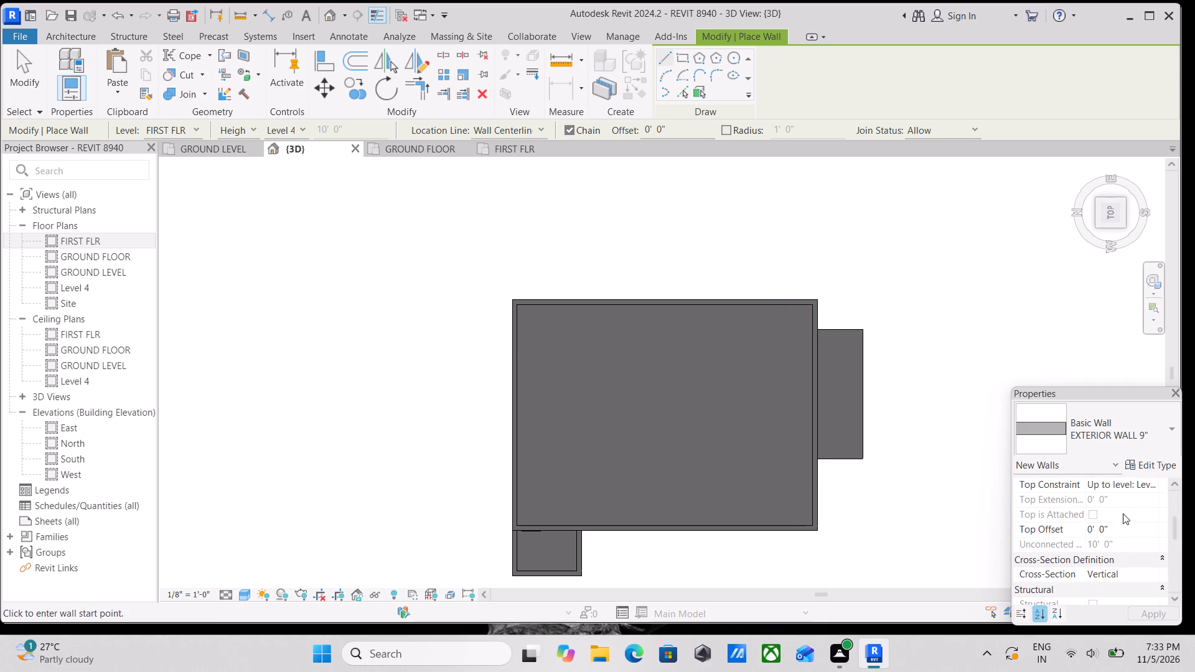
scroll(1126, 499, up, 1)
click(1151, 526)
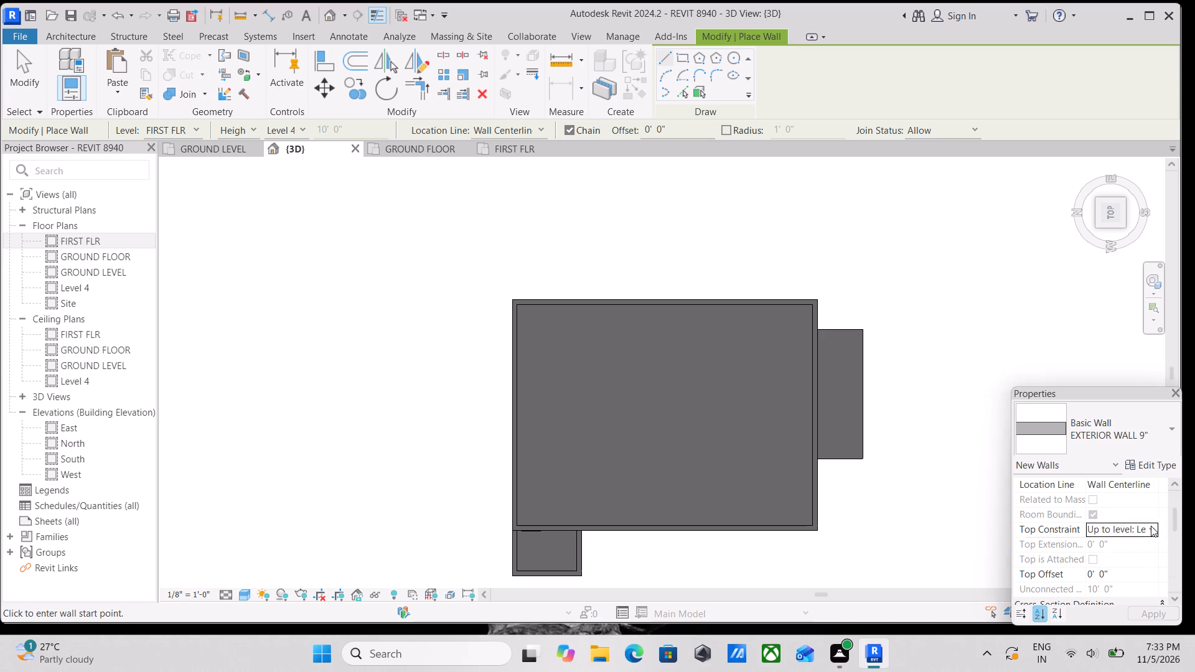
scroll(1081, 564, up, 3)
click(1080, 546)
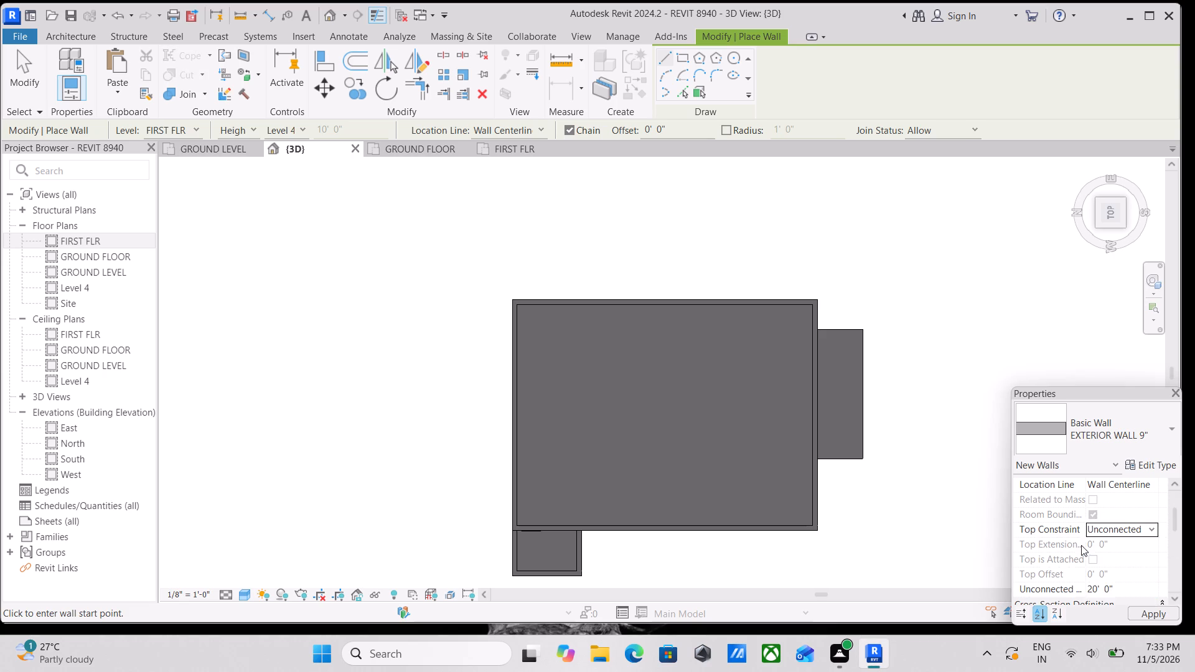
scroll(1116, 533, down, 3)
scroll(1110, 544, up, 2)
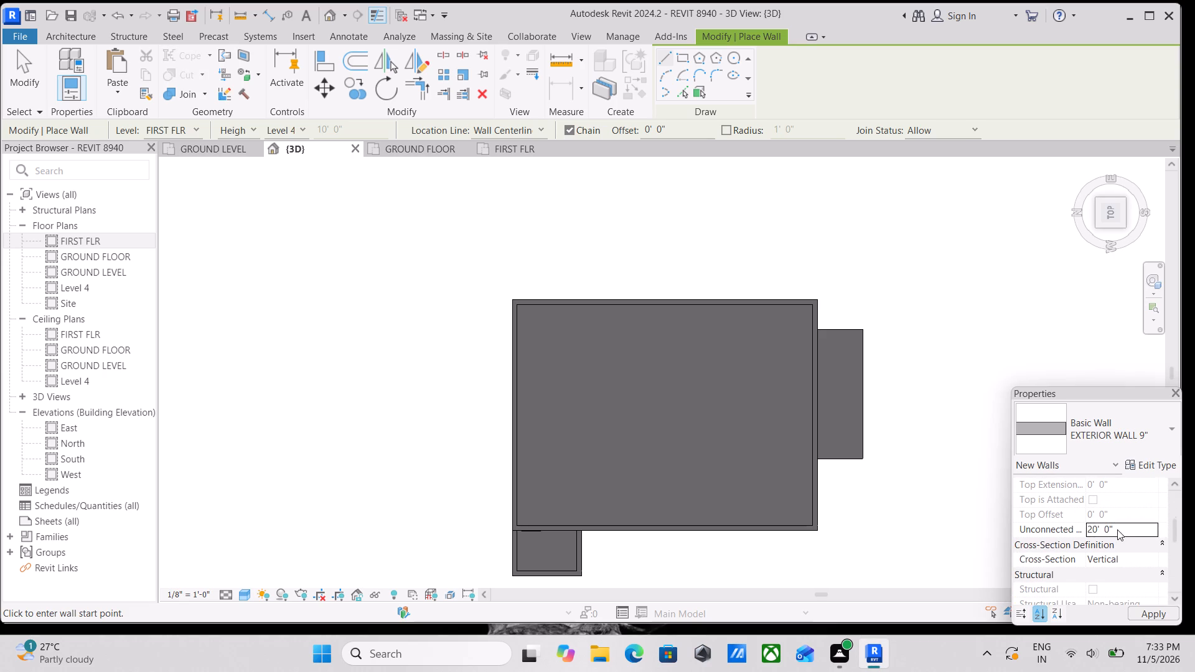
click(1117, 530)
drag(1118, 530, 1066, 528)
text(3')
key(Return)
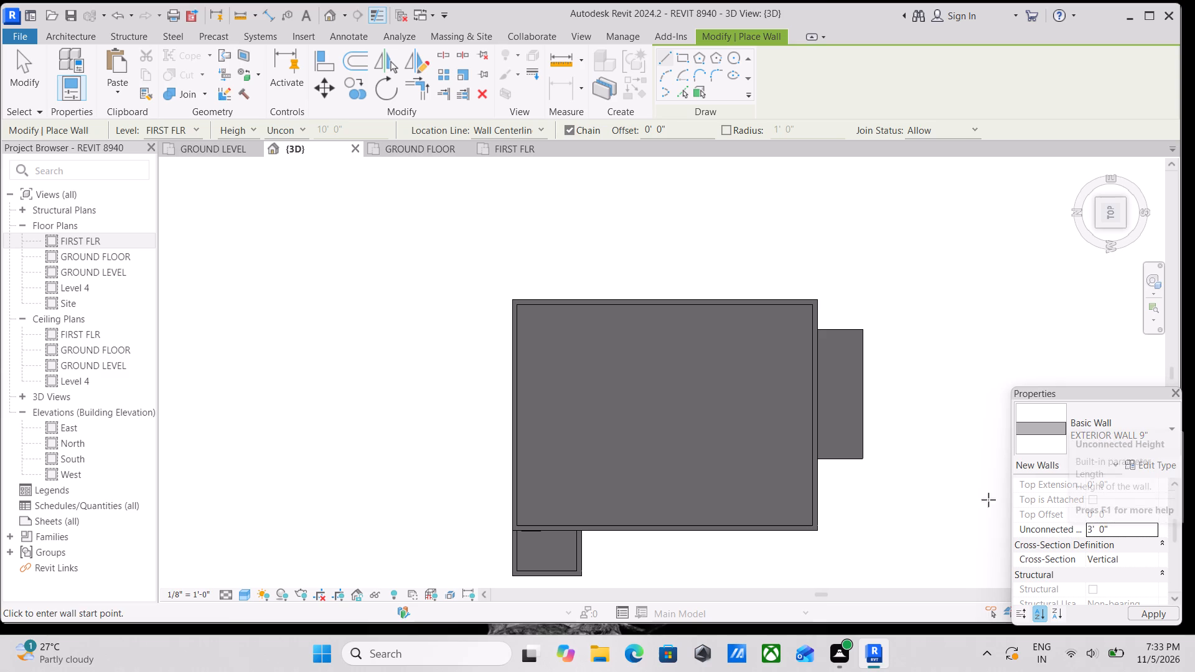
Set the new wall's location line to Core Face: Interior.
scroll(543, 315, up, 7)
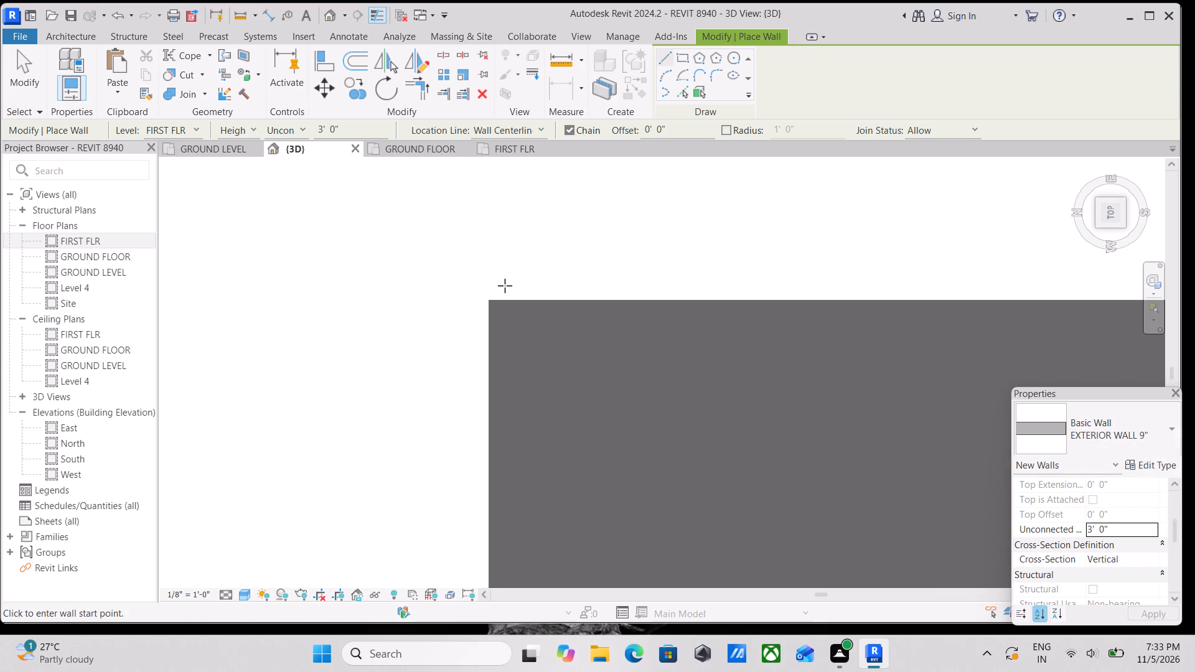
scroll(505, 286, up, 1)
click(502, 320)
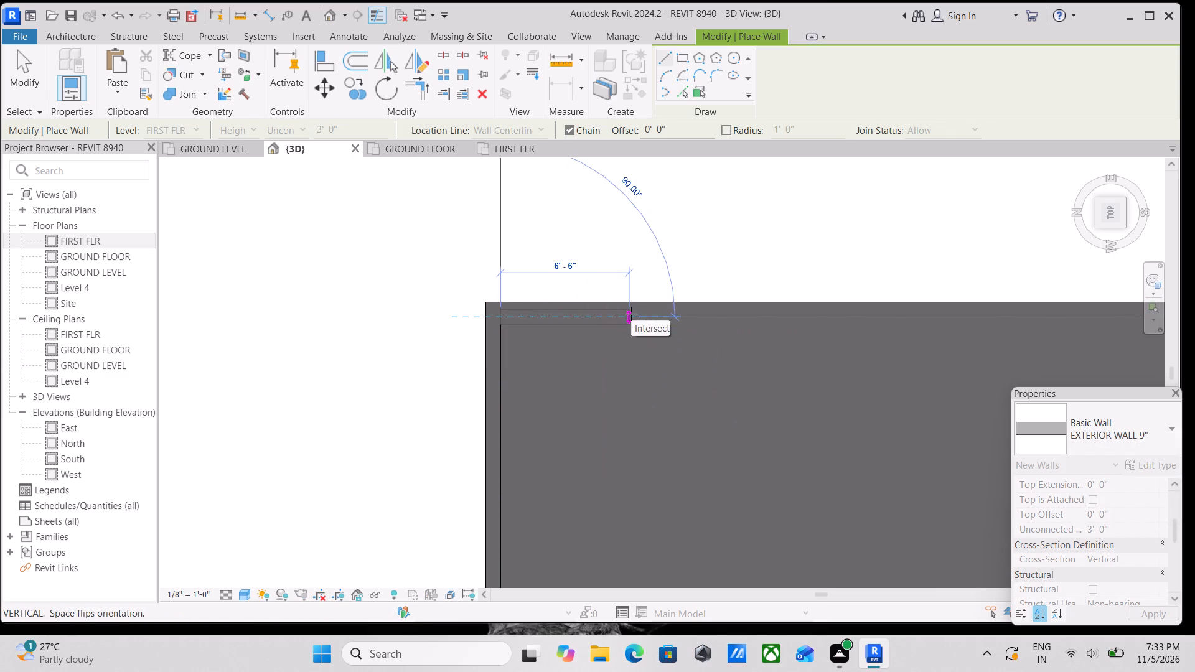
key(Escape)
click(535, 128)
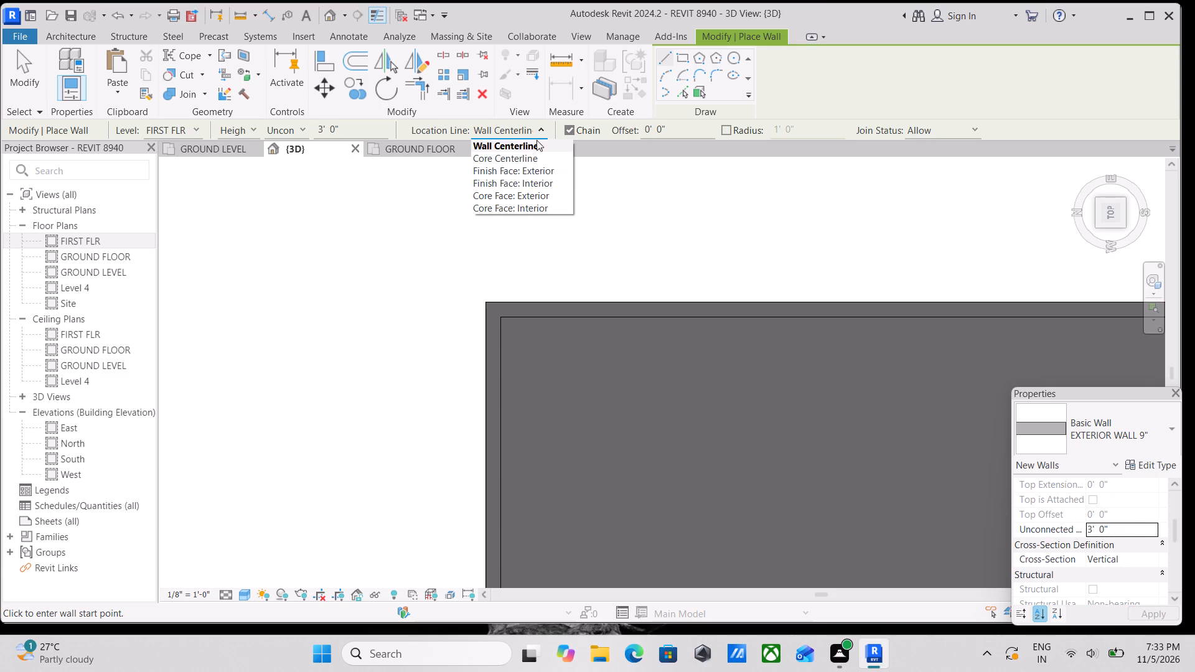
click(524, 204)
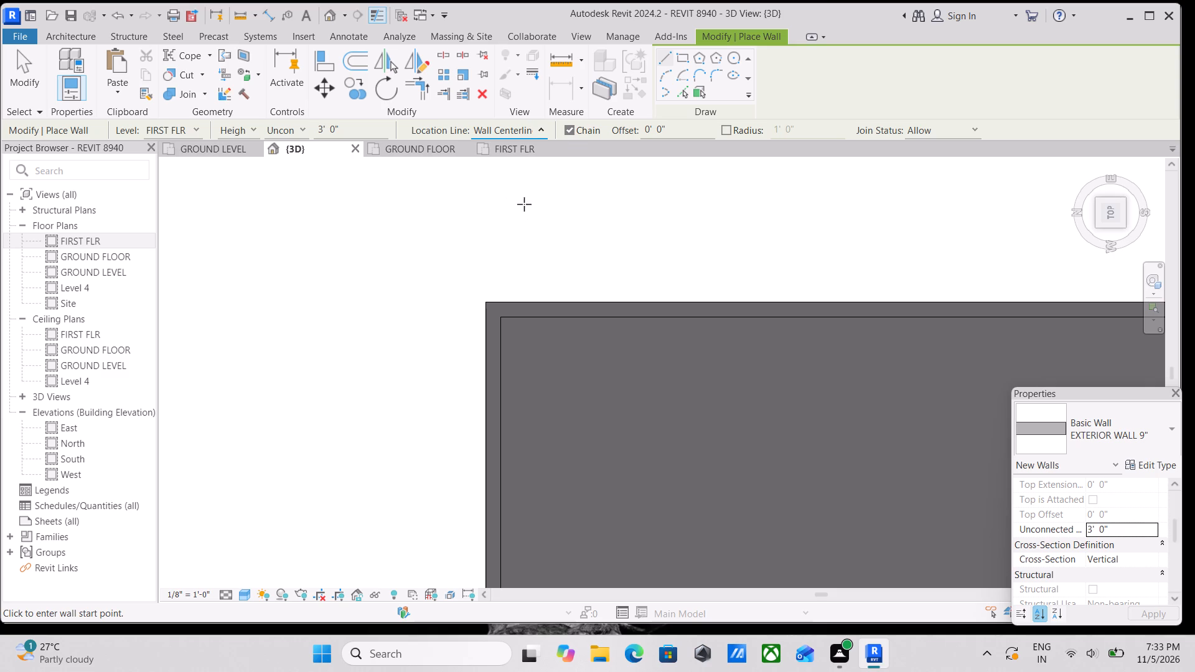
Draw a wall about 46' long along the roof's long edge opposite the small walled projection, and end the Wall command.
scroll(488, 325, up, 3)
click(510, 310)
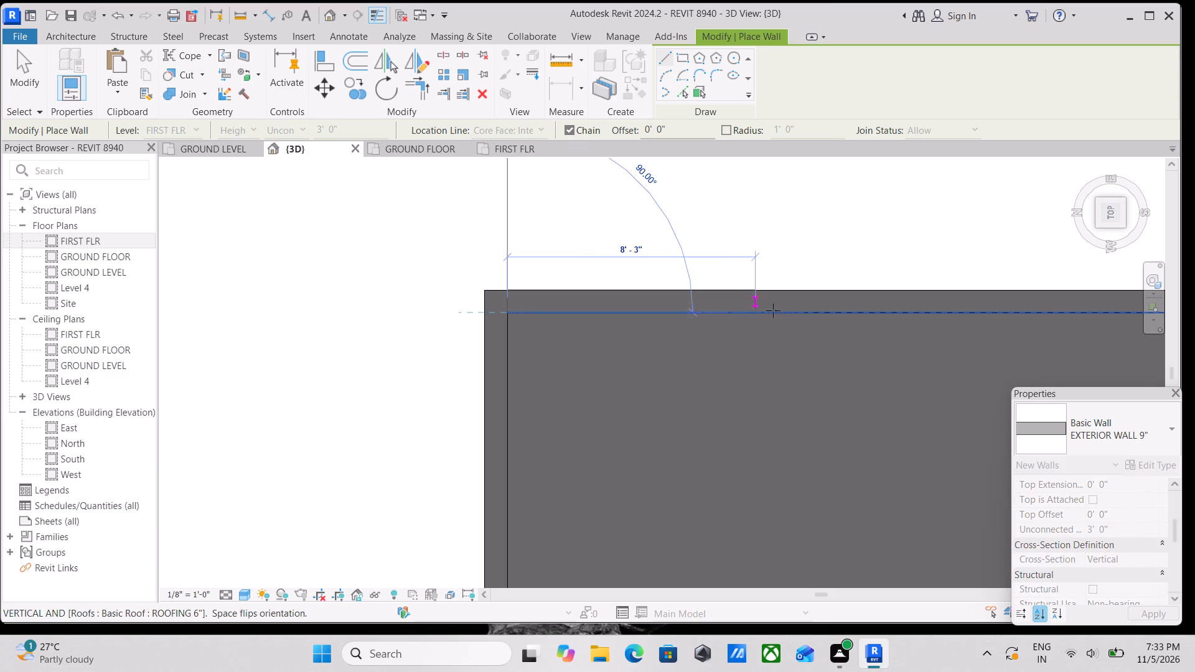
middle_drag(774, 310, 467, 274)
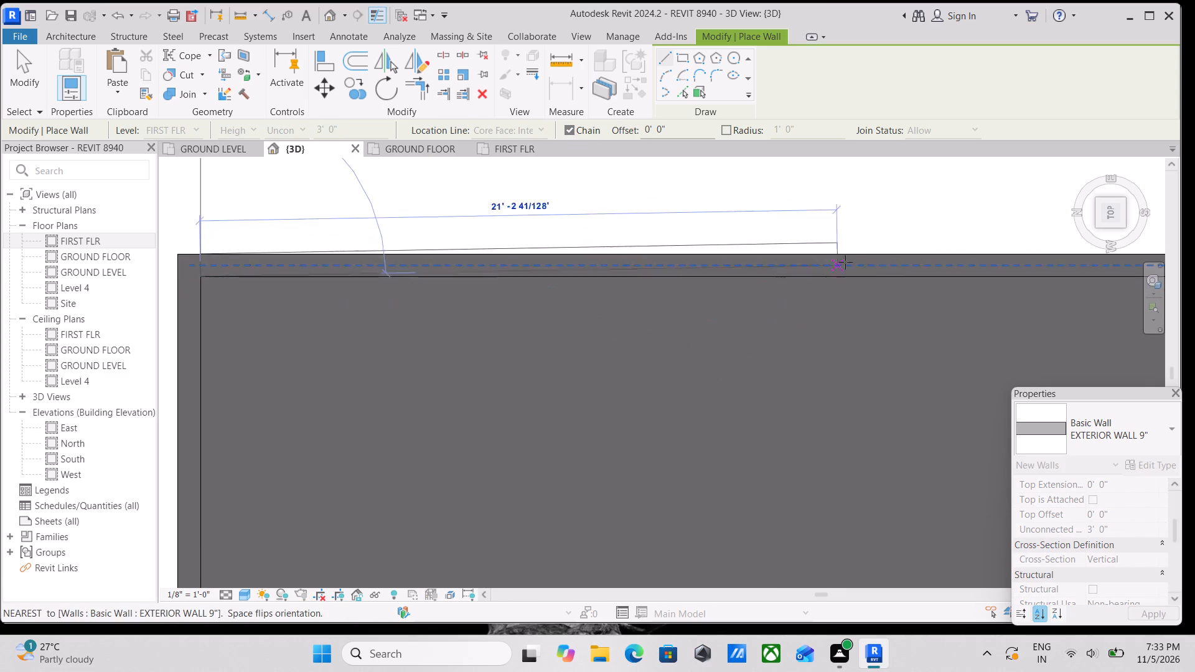
middle_drag(861, 266, 703, 274)
middle_drag(860, 276, 586, 315)
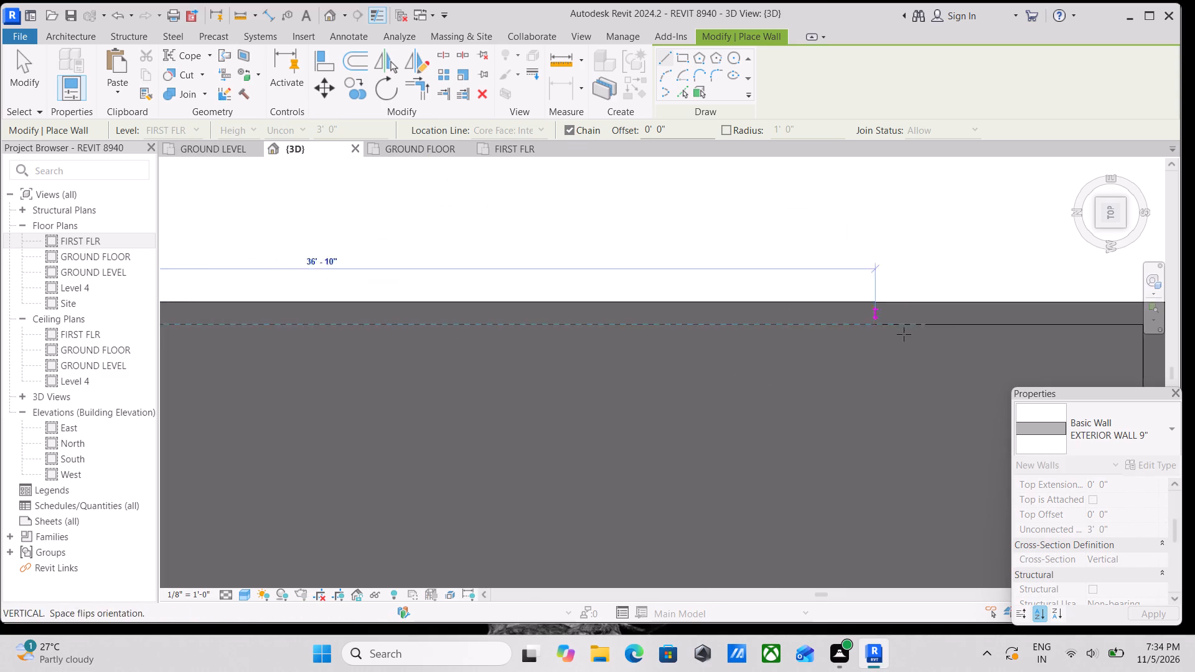
scroll(904, 334, down, 1)
middle_drag(904, 334, 711, 338)
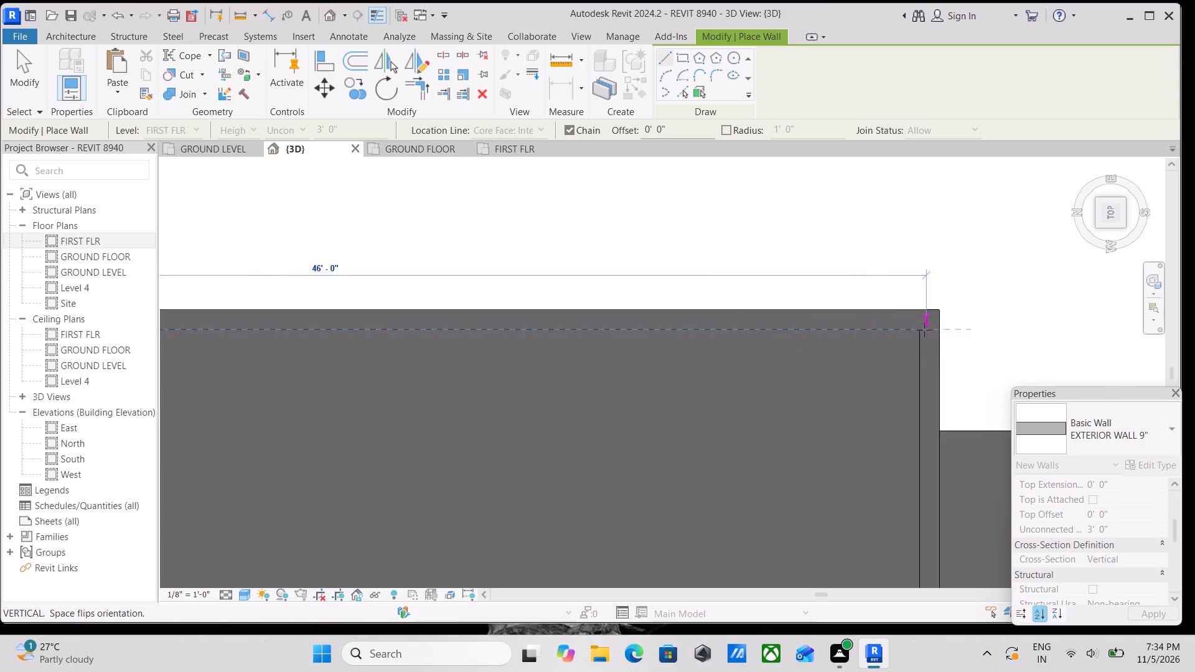
click(926, 329)
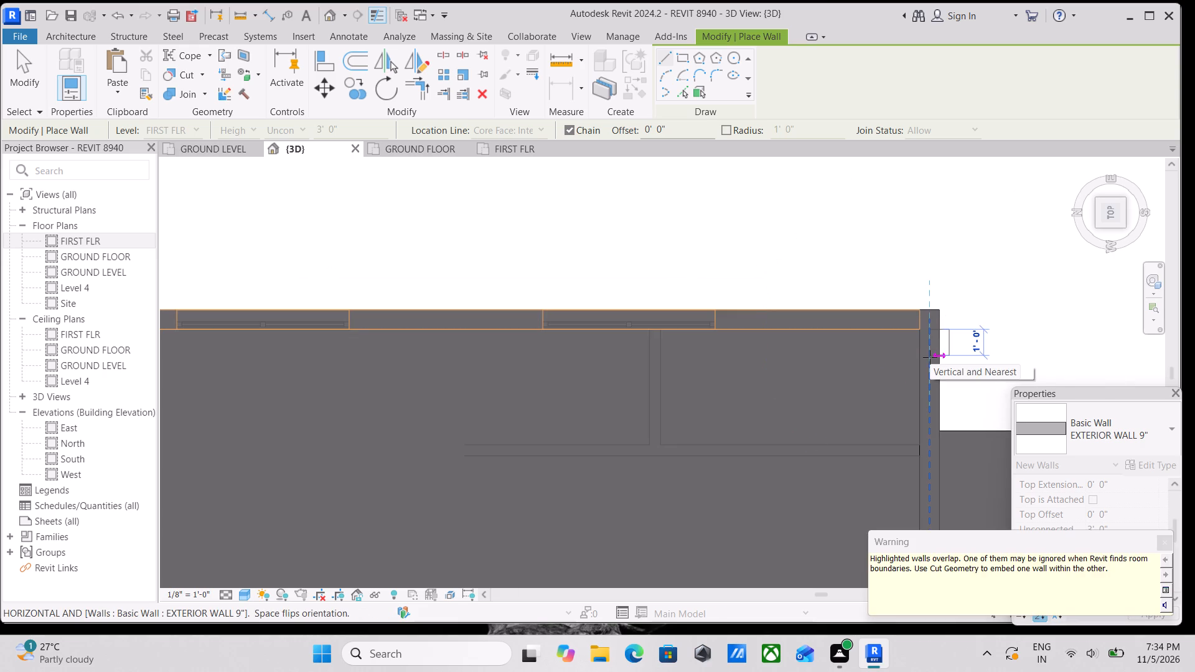
scroll(930, 357, down, 3)
key(Escape)
scroll(880, 333, down, 2)
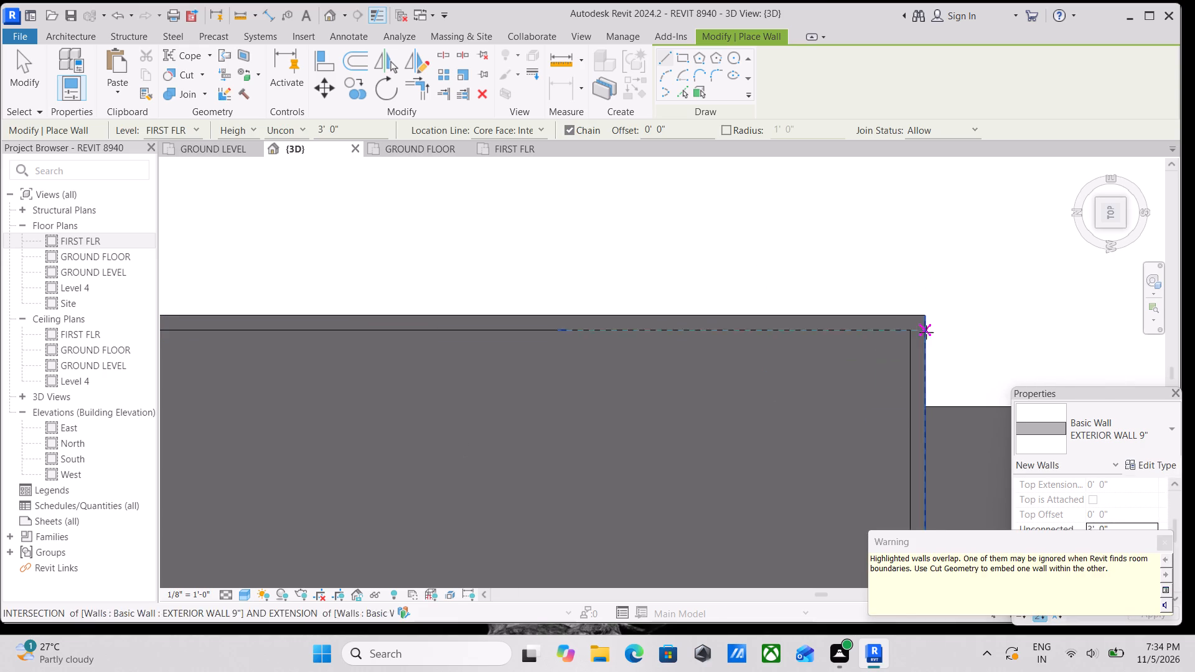
key(Escape)
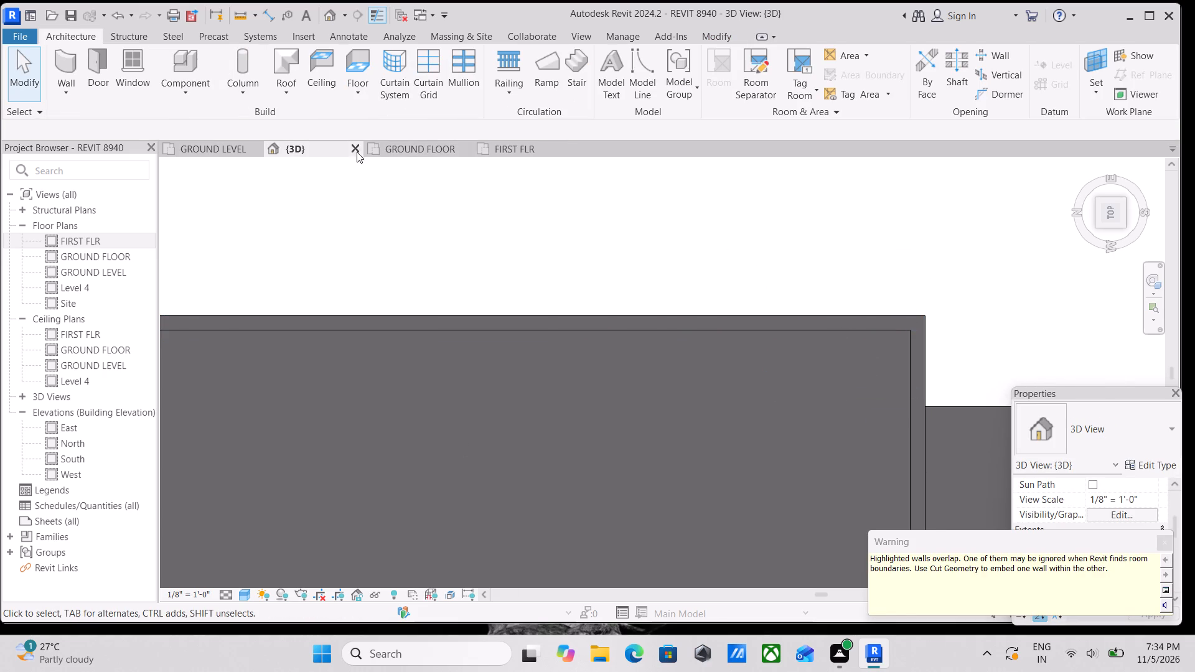
Examine the FIRST FLR plan and the roof edges in 3D to check where the new wall was placed.
click(508, 145)
scroll(638, 358, down, 2)
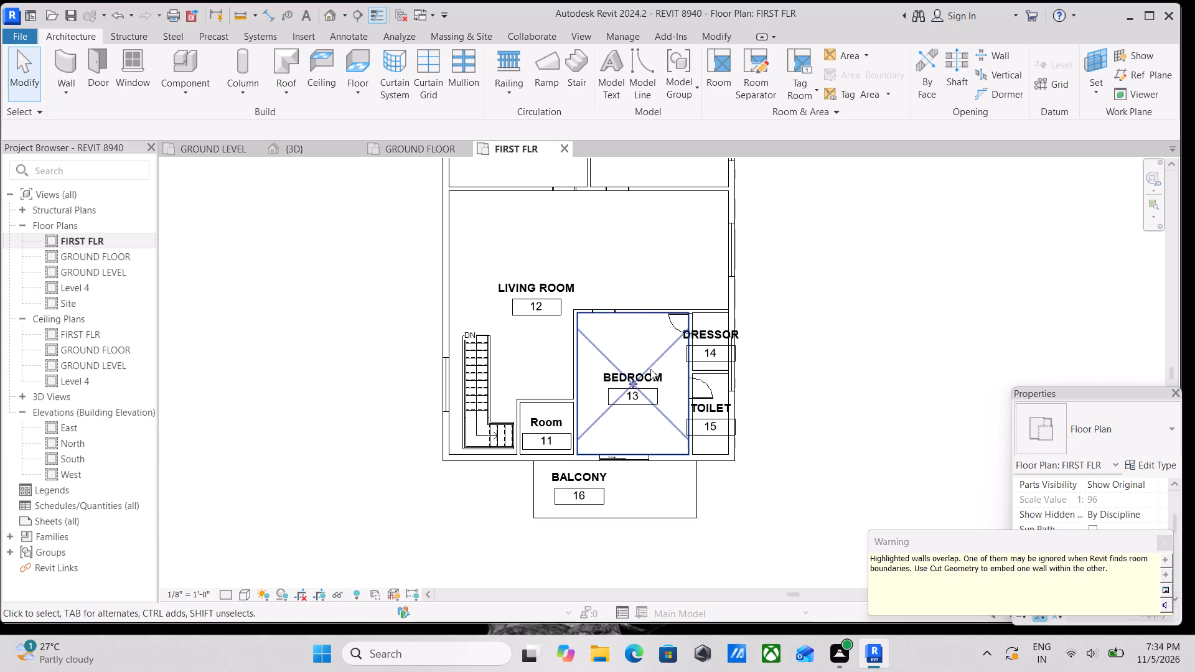
middle_drag(671, 403, 726, 317)
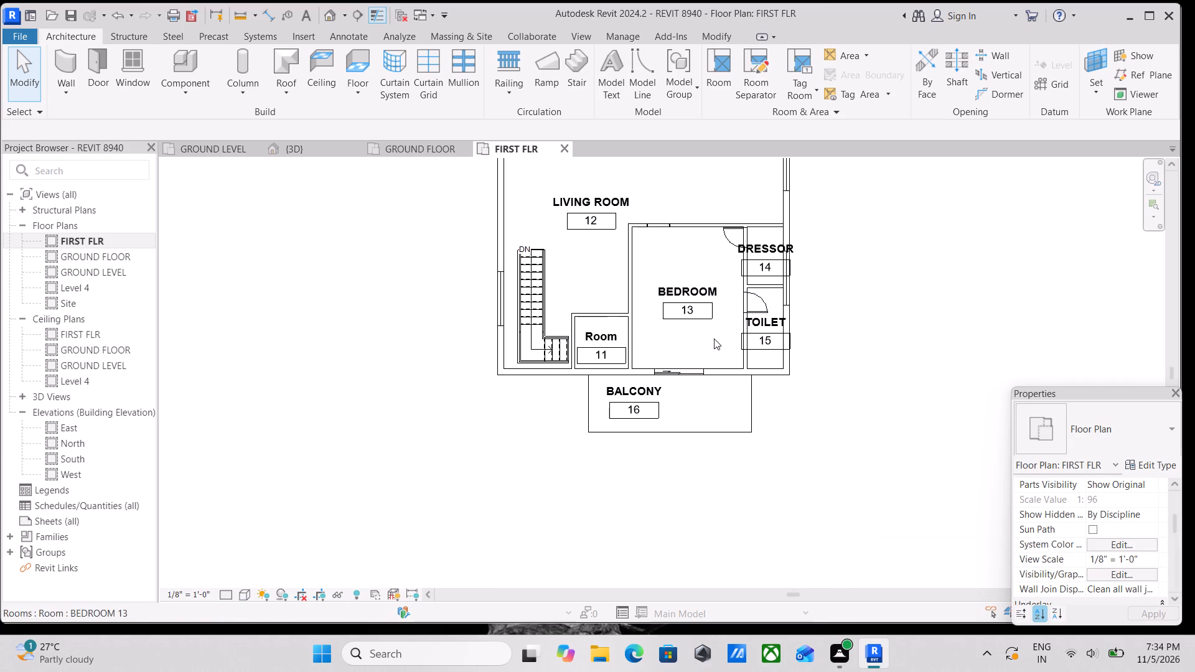
middle_drag(713, 342, 686, 451)
scroll(677, 409, down, 3)
middle_drag(675, 418, 626, 541)
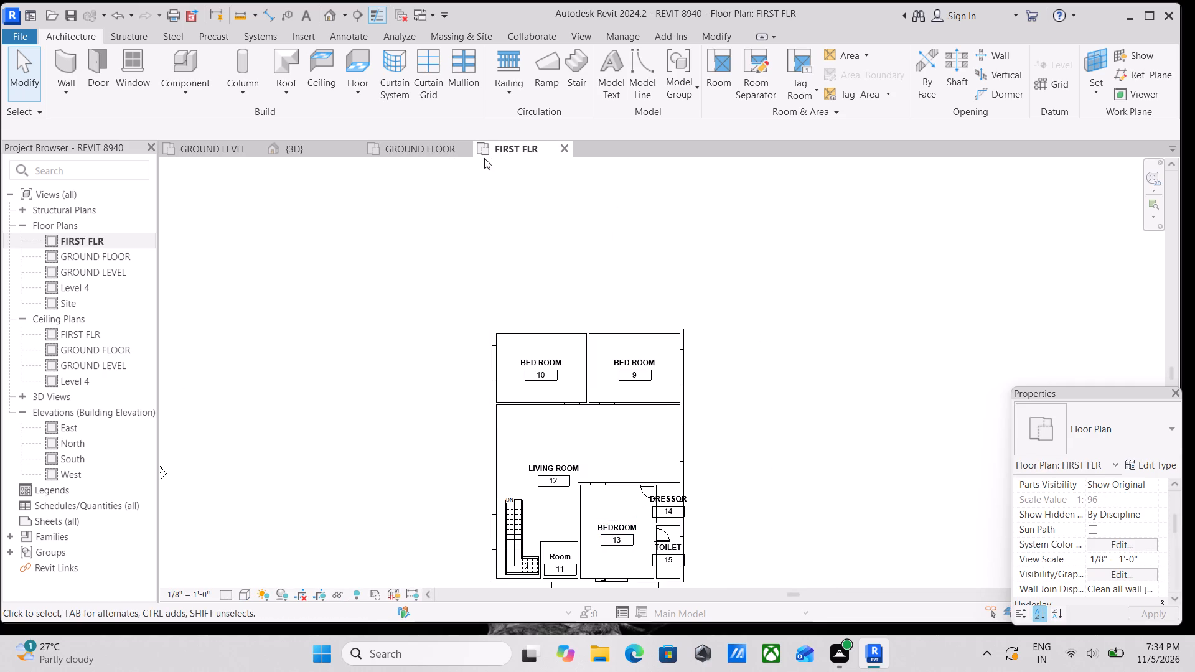
click(318, 151)
scroll(467, 307, down, 1)
shift+middle_drag(467, 307, 512, 169)
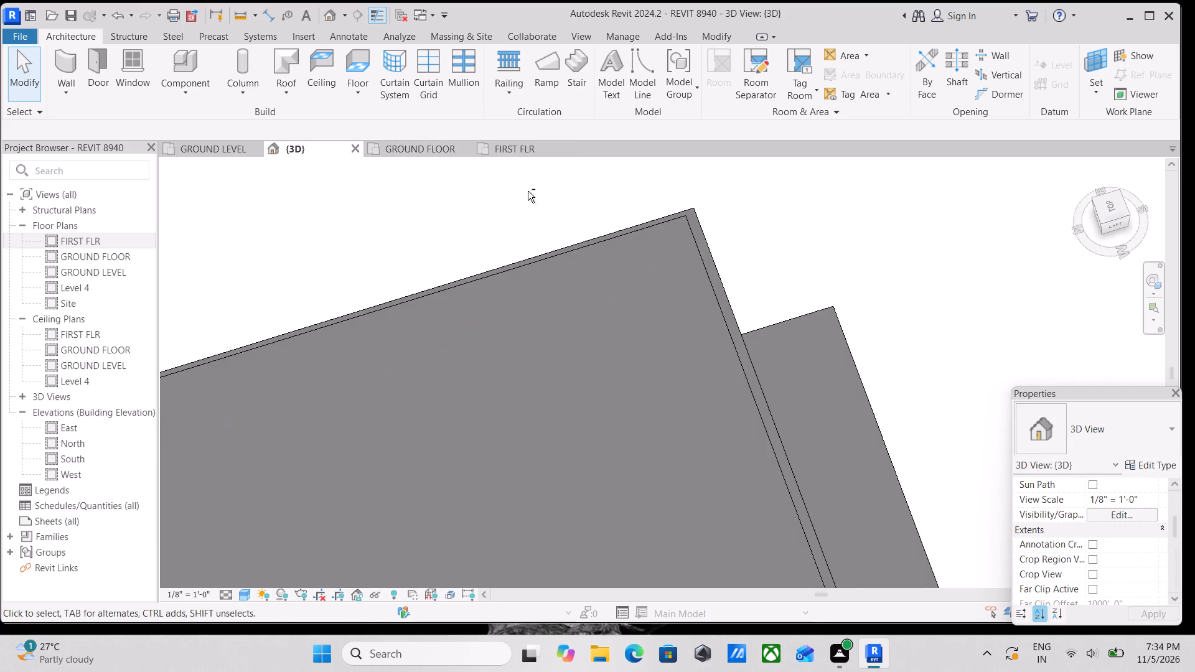
middle_drag(633, 372, 386, 362)
middle_drag(791, 424, 716, 281)
shift+middle_drag(800, 453, 574, 348)
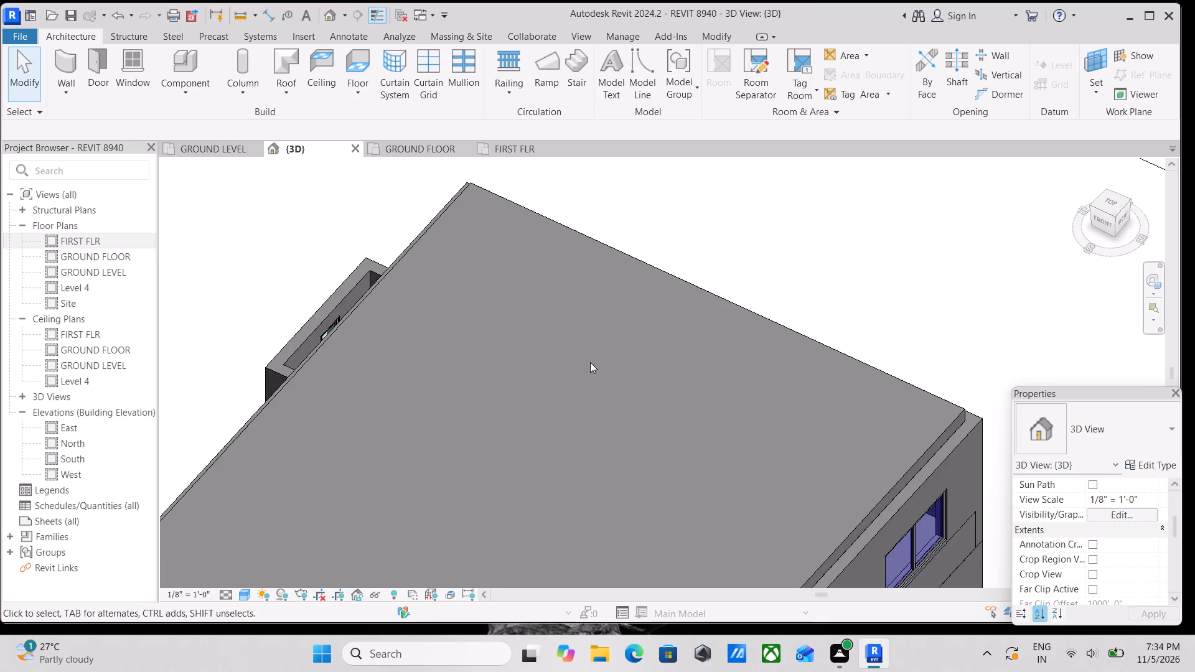
middle_drag(760, 432, 748, 392)
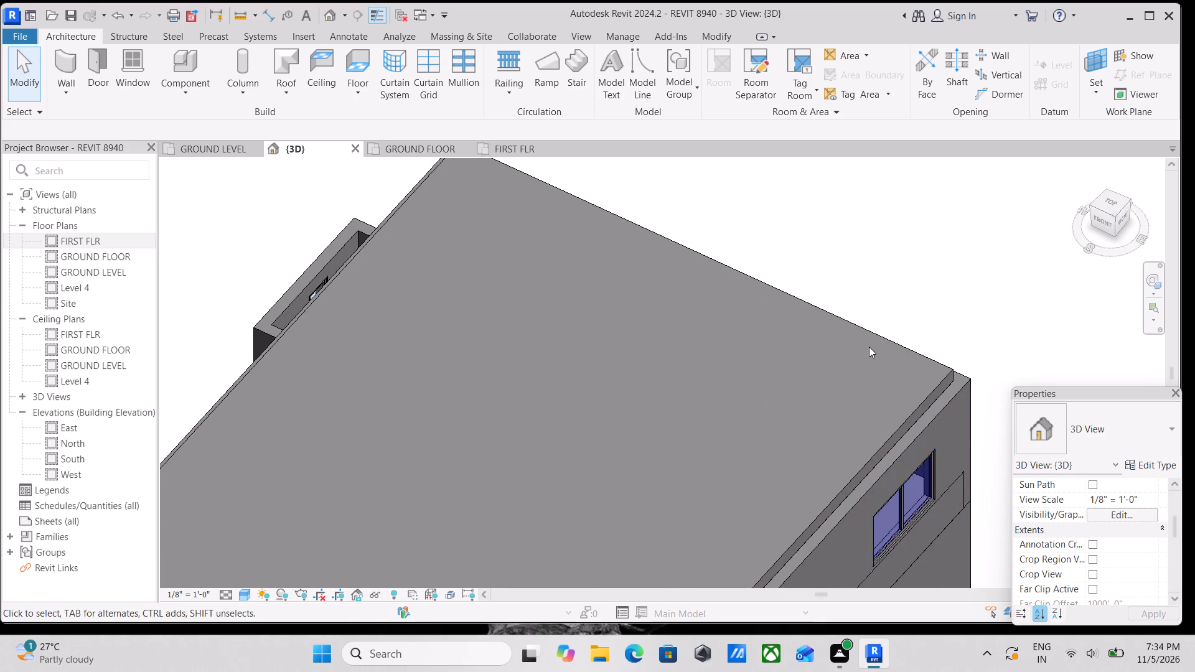
Start a new EXTERIOR WALL 9" wall and set its base constraint to Level 4.
text(WA)
scroll(1134, 517, down, 1)
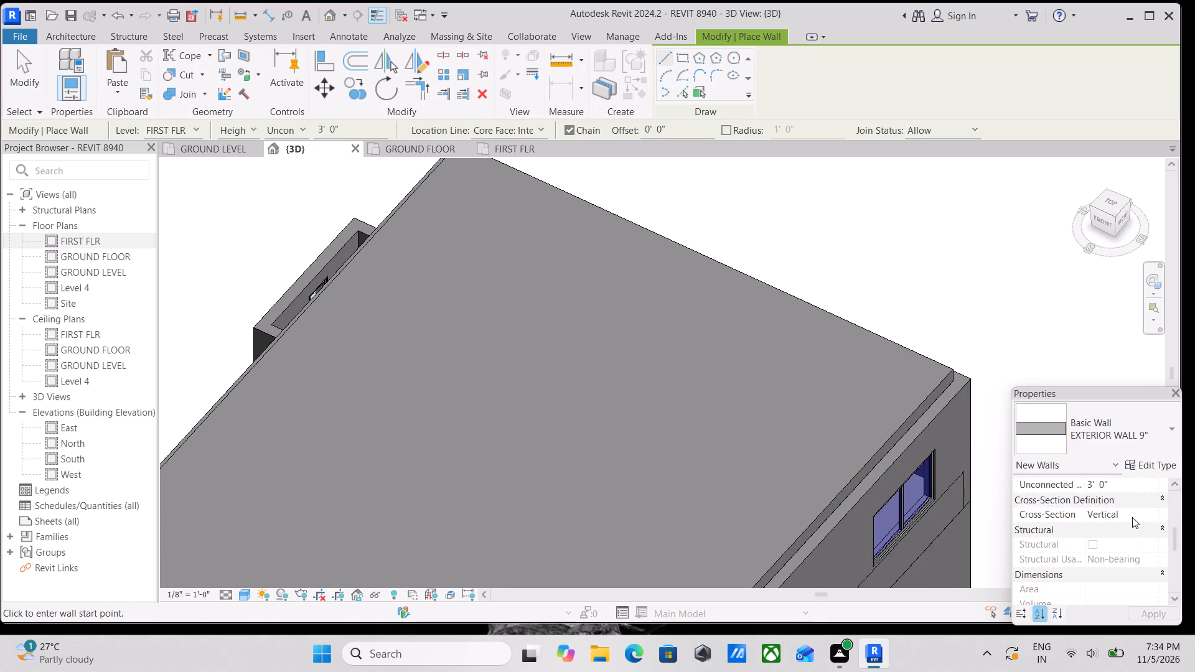
scroll(1132, 517, down, 3)
scroll(1126, 526, up, 5)
scroll(1126, 526, down, 1)
scroll(1126, 526, up, 5)
click(1153, 500)
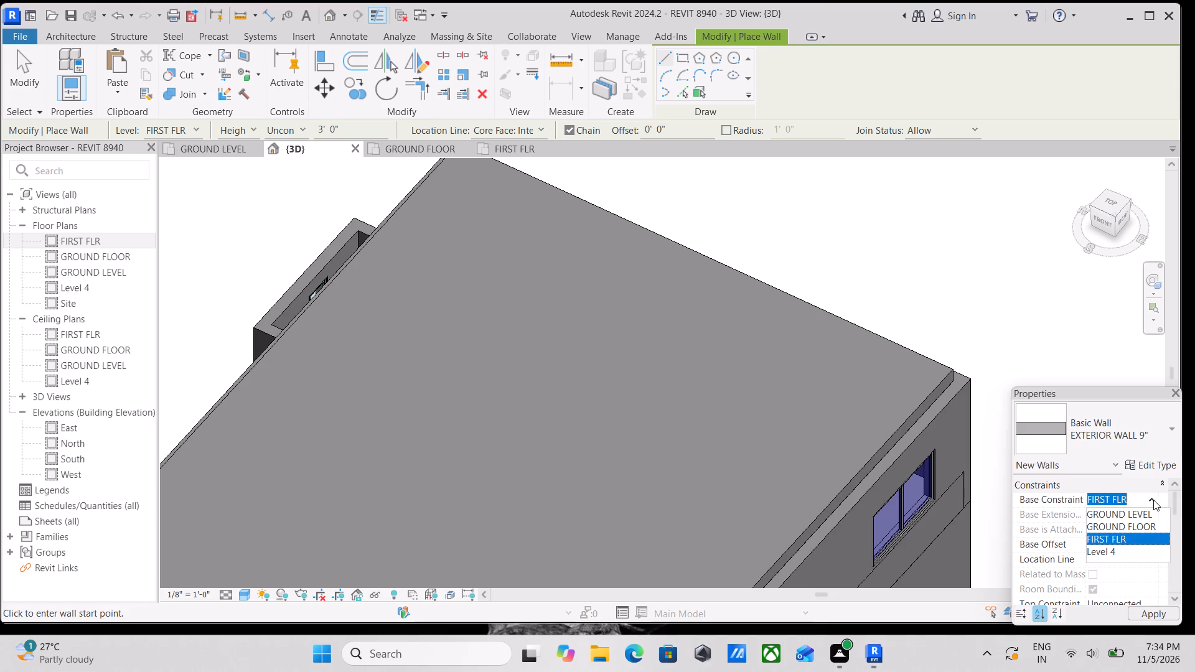
click(1119, 550)
Draw the wall along the long roof edge opposite the small walled projection, from back to front corner, with its orientation flipped.
scroll(932, 378, down, 1)
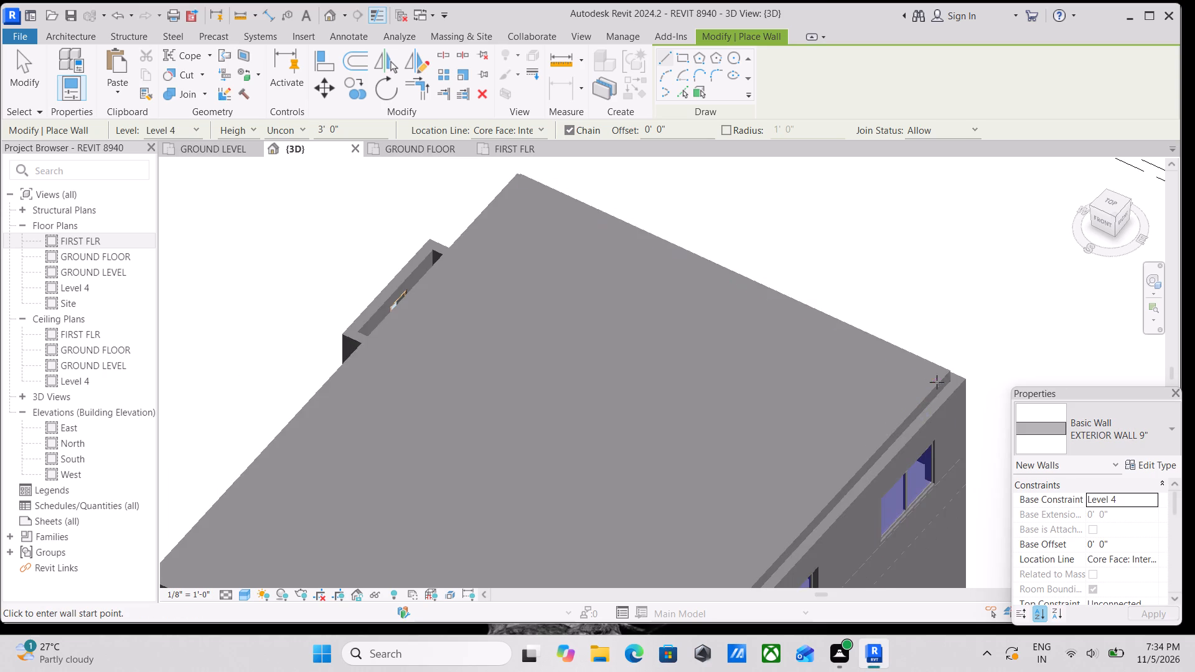
click(965, 382)
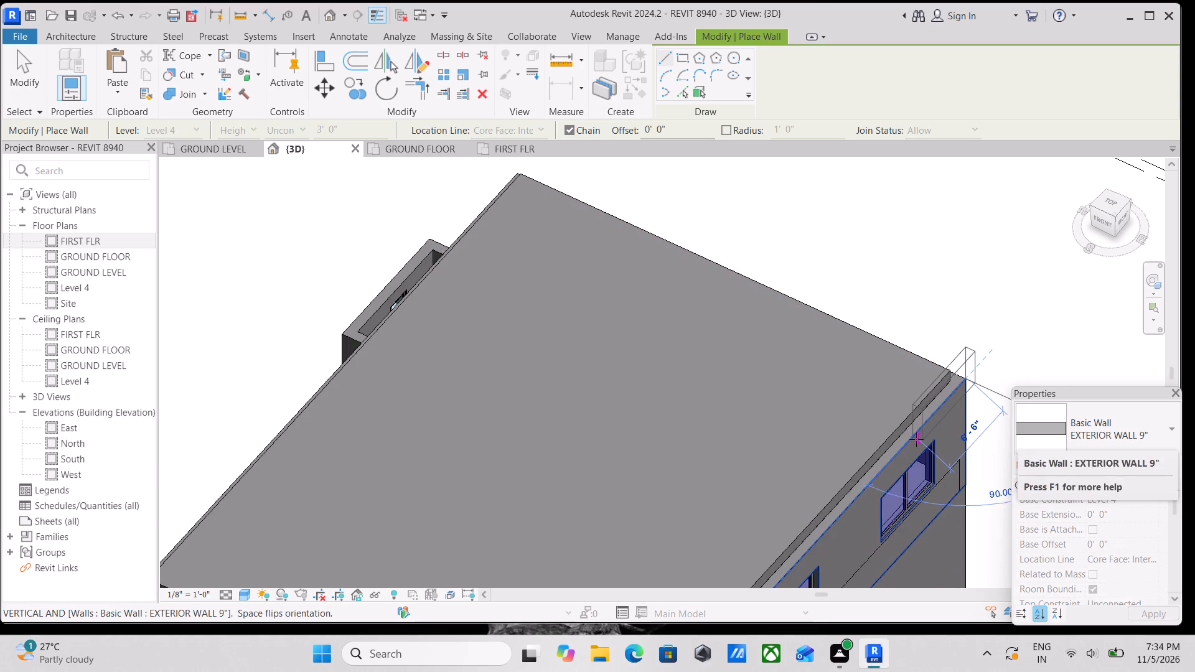
key(space)
middle_drag(889, 444, 963, 274)
scroll(963, 274, down, 1)
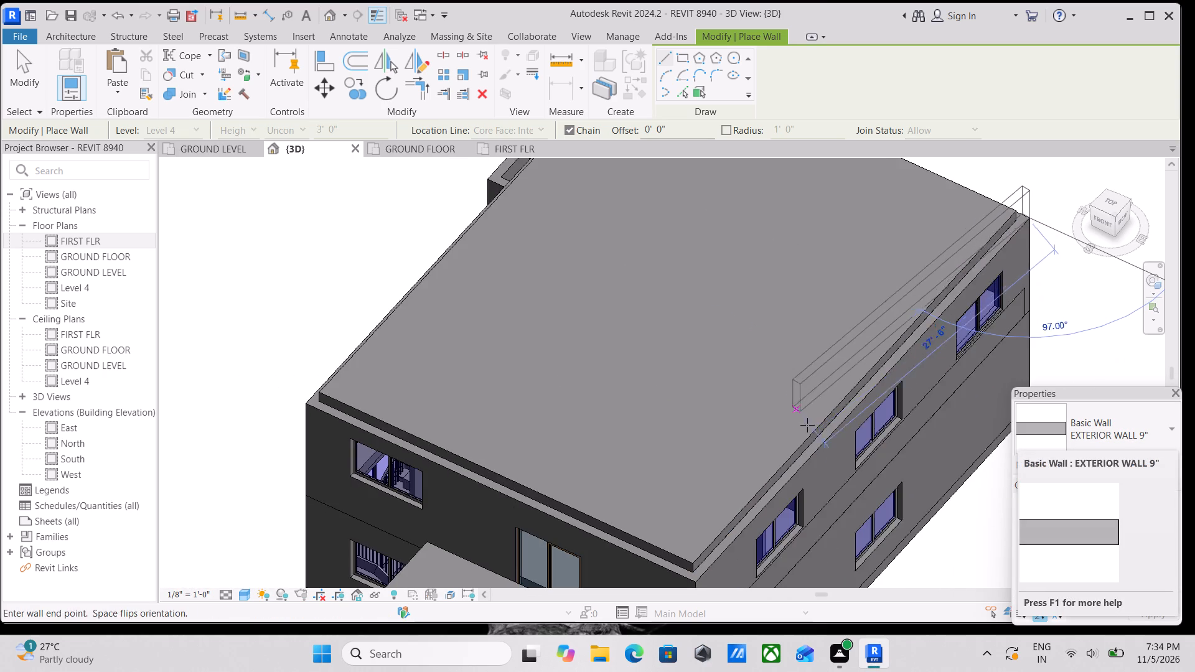
scroll(812, 437, up, 1)
middle_drag(812, 437, 856, 330)
scroll(767, 448, up, 2)
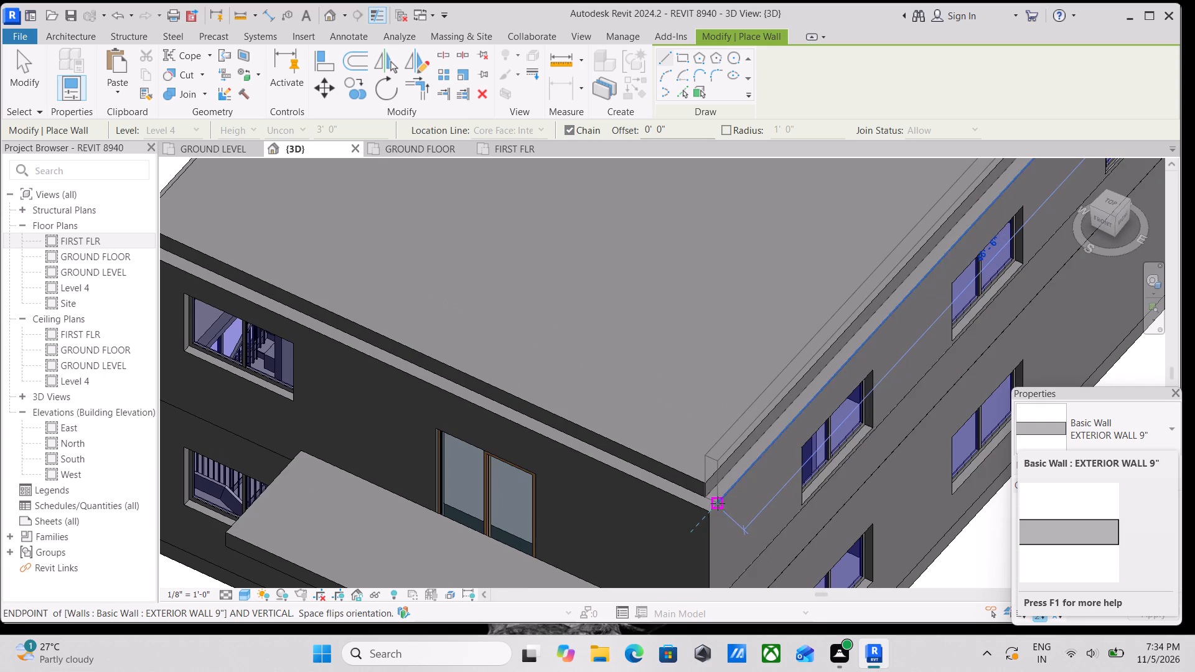
click(715, 510)
Continue the wall chain along the front roof edge above the projecting slab, ending at the far front corner.
middle_drag(628, 450, 639, 455)
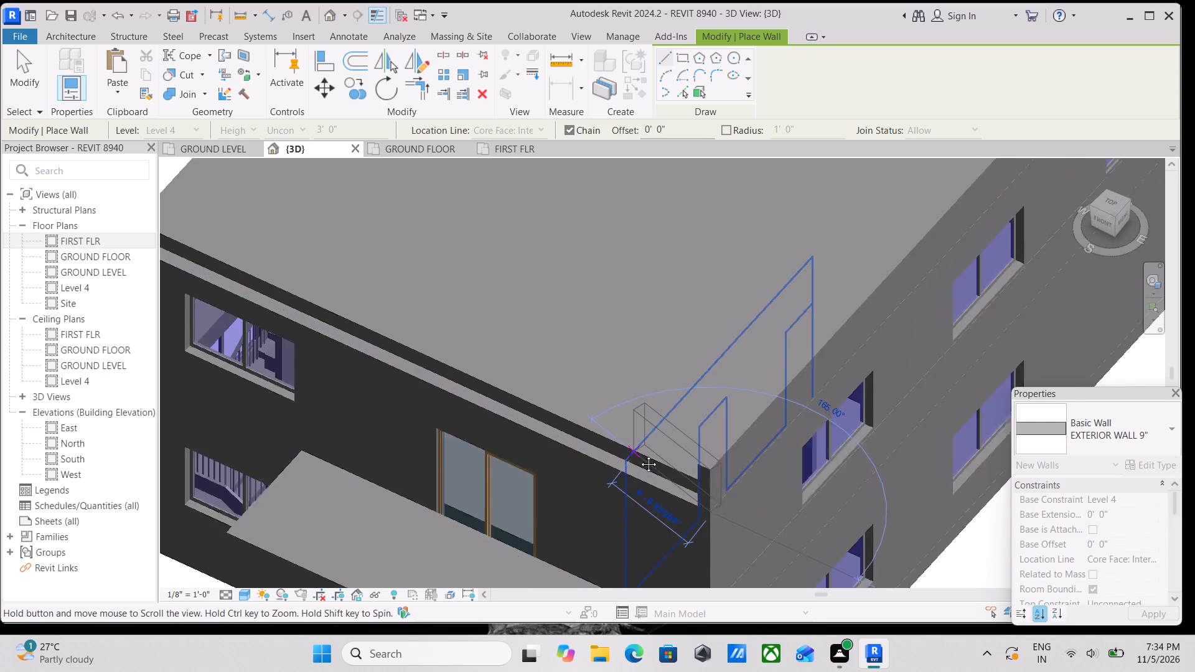
middle_drag(639, 455, 865, 459)
middle_drag(716, 421, 755, 458)
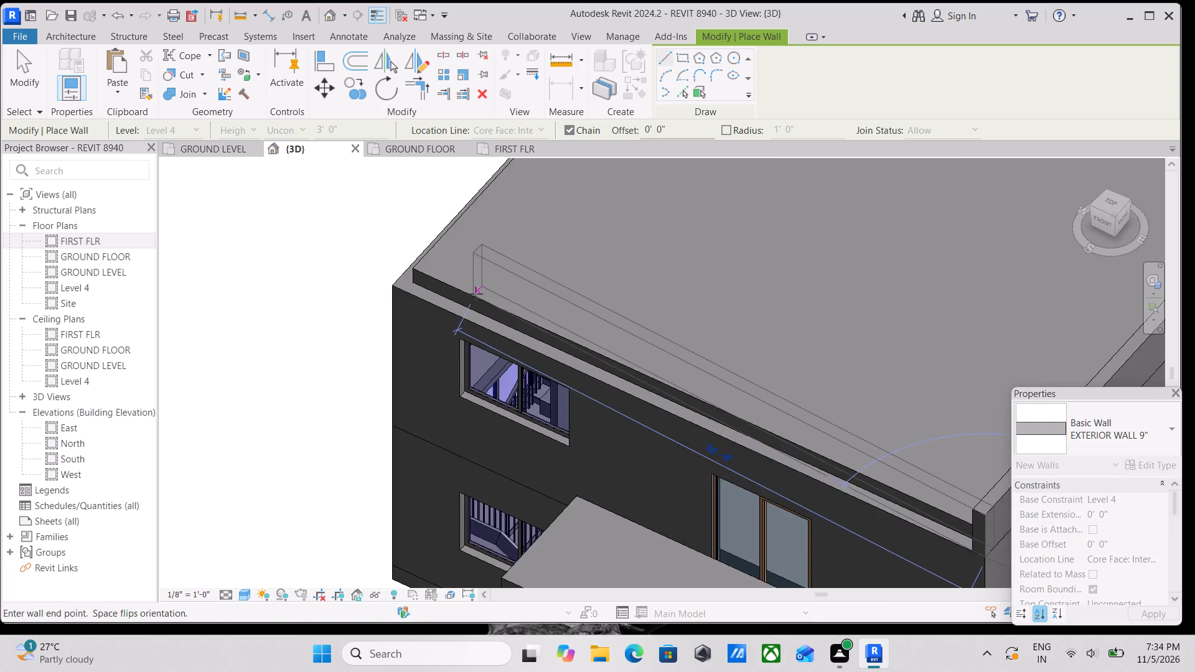
scroll(476, 294, down, 1)
middle_drag(478, 296, 603, 396)
scroll(559, 380, up, 3)
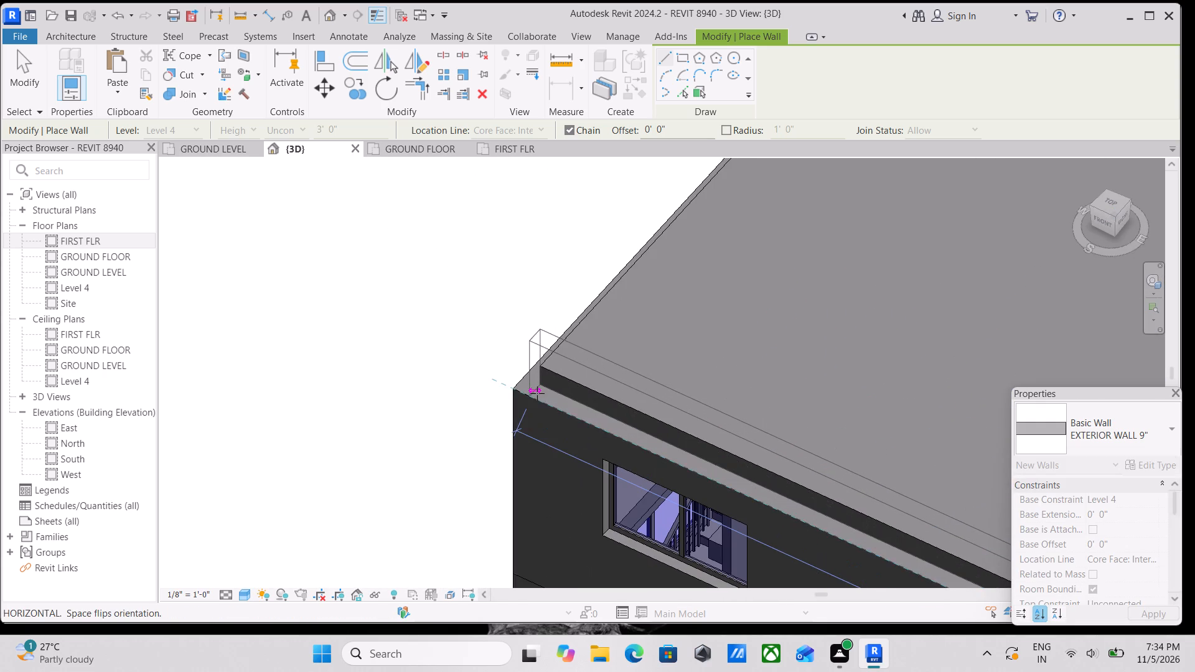
click(519, 390)
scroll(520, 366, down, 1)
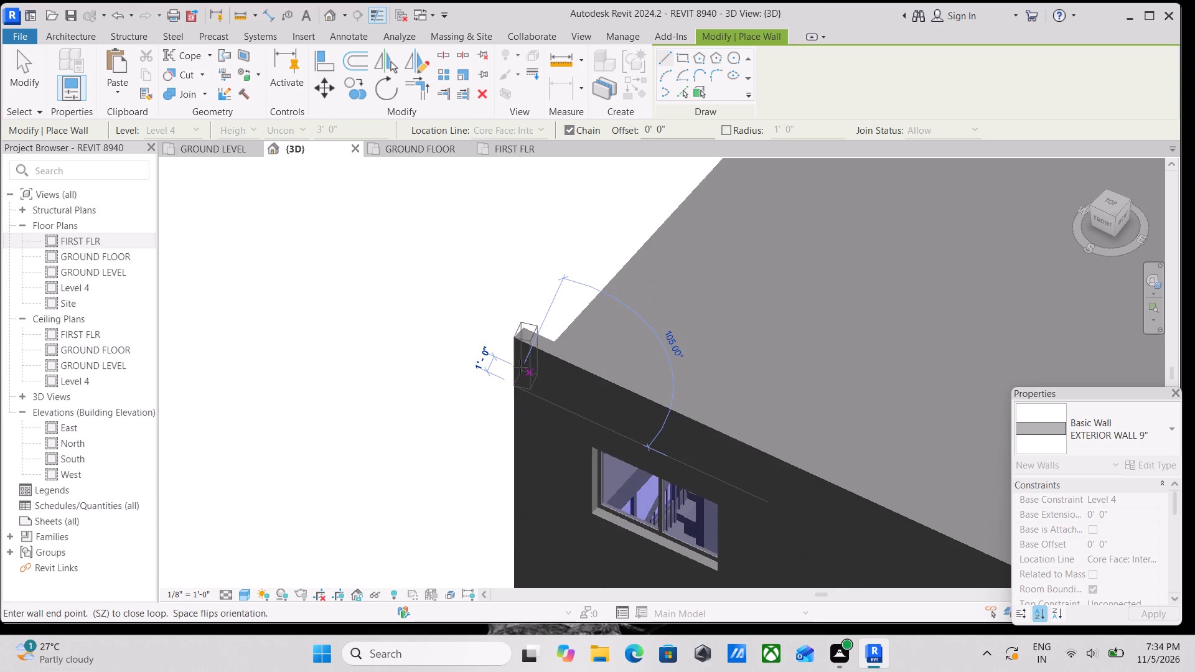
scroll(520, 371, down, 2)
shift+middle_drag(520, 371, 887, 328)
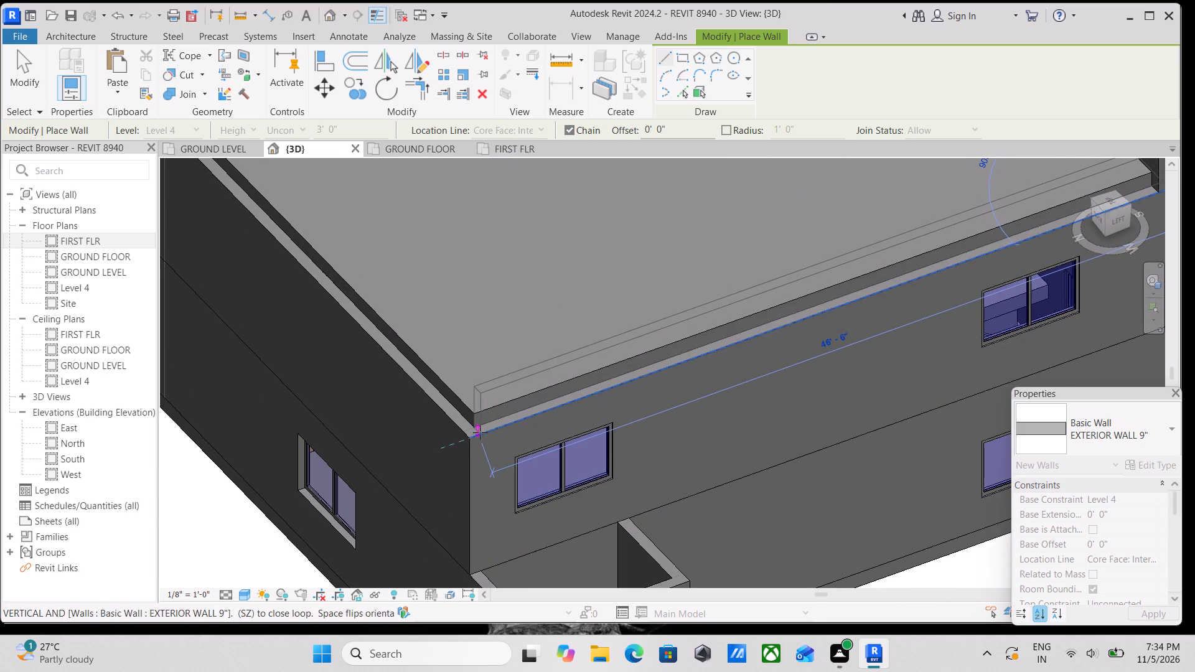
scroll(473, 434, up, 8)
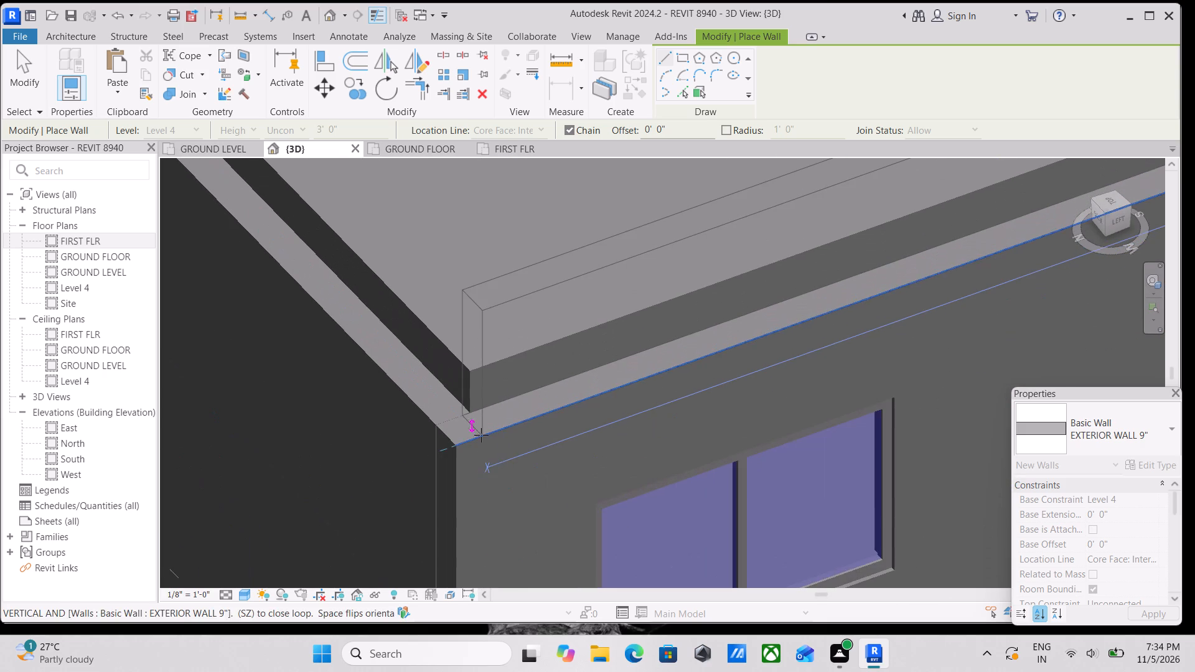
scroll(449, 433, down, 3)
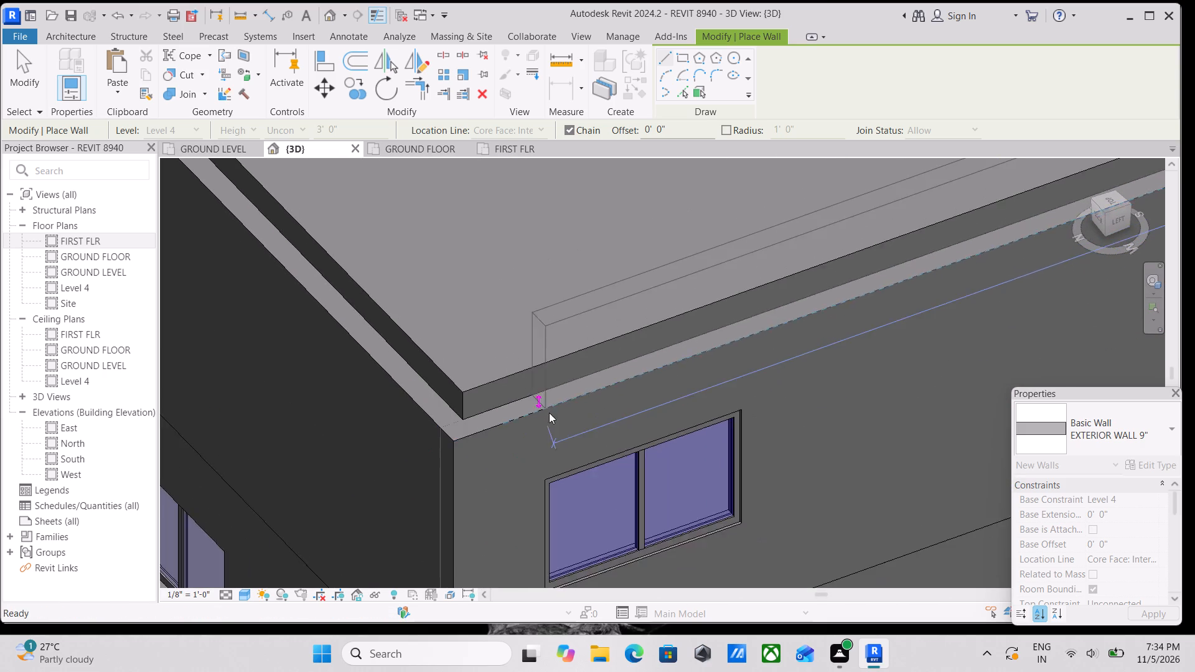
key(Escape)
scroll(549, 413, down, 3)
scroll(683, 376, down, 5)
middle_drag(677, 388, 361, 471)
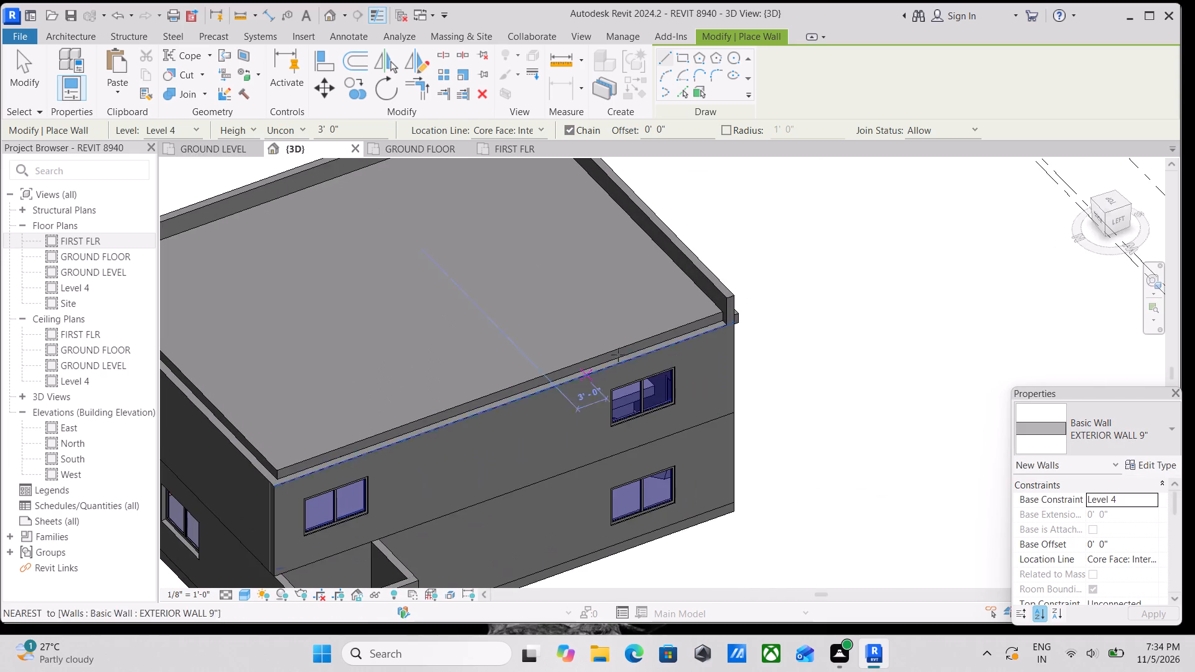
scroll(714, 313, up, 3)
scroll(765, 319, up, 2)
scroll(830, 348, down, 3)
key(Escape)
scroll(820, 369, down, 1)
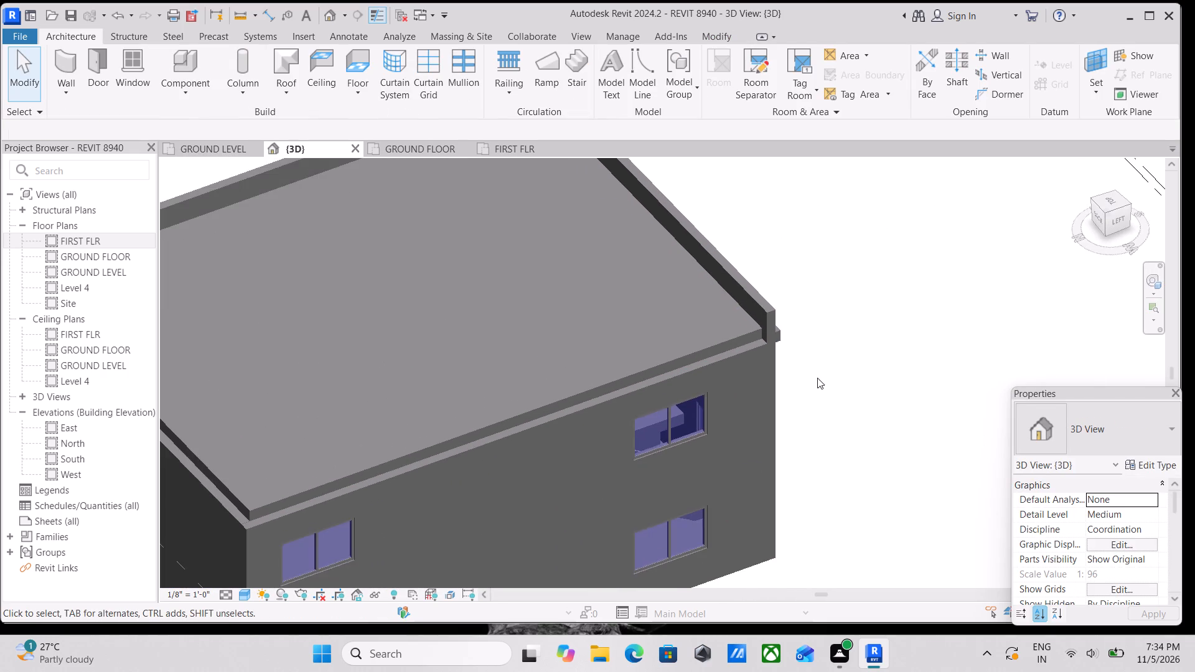
Draw a wall about 46' long from the front corner along the roof edge on the small walled projection's side, with its orientation flipped.
shift+middle_drag(761, 415, 677, 377)
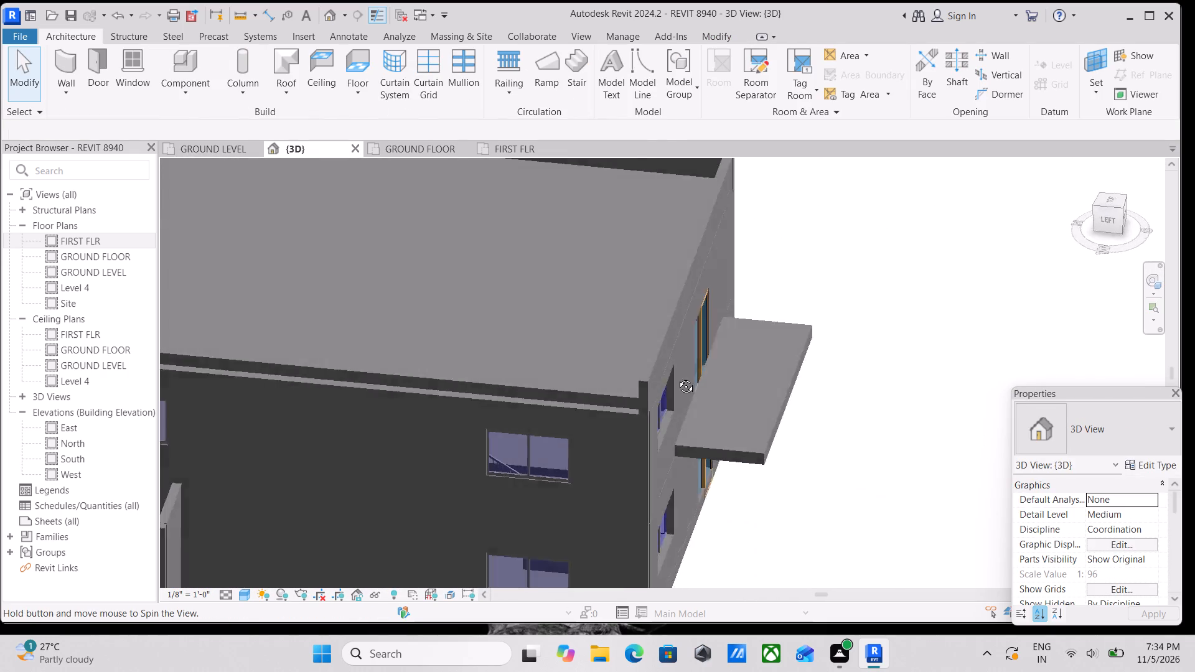
shift+middle_drag(677, 377, 735, 376)
scroll(697, 357, up, 3)
middle_drag(683, 357, 771, 406)
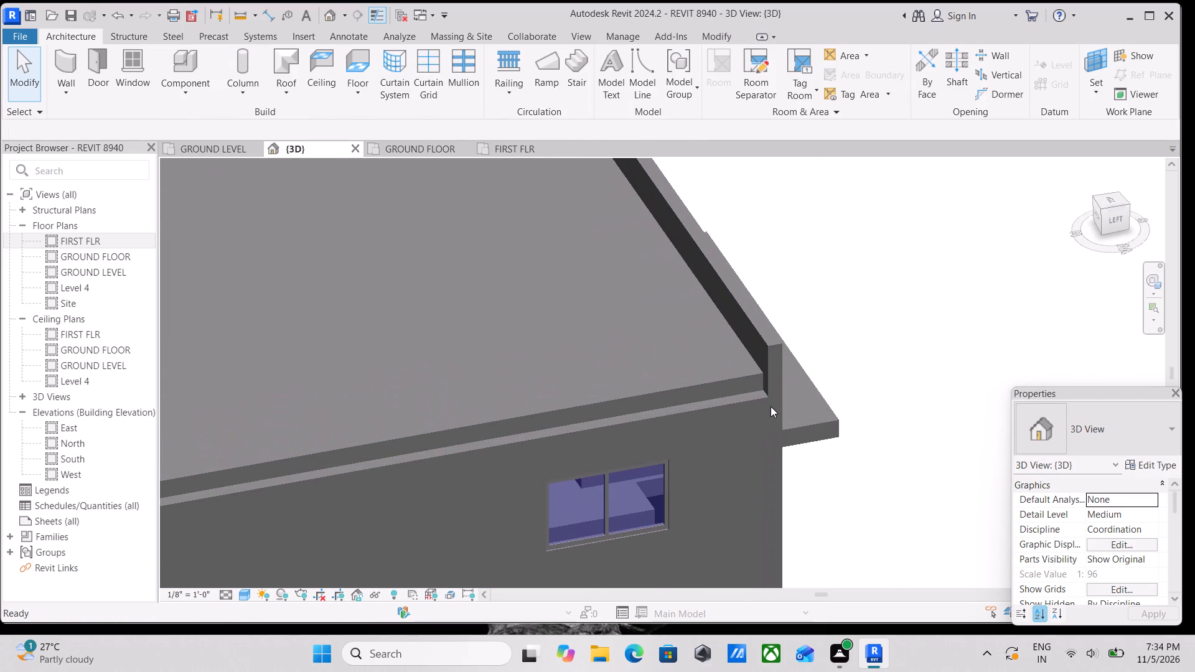
text(wa)
scroll(769, 397, up, 2)
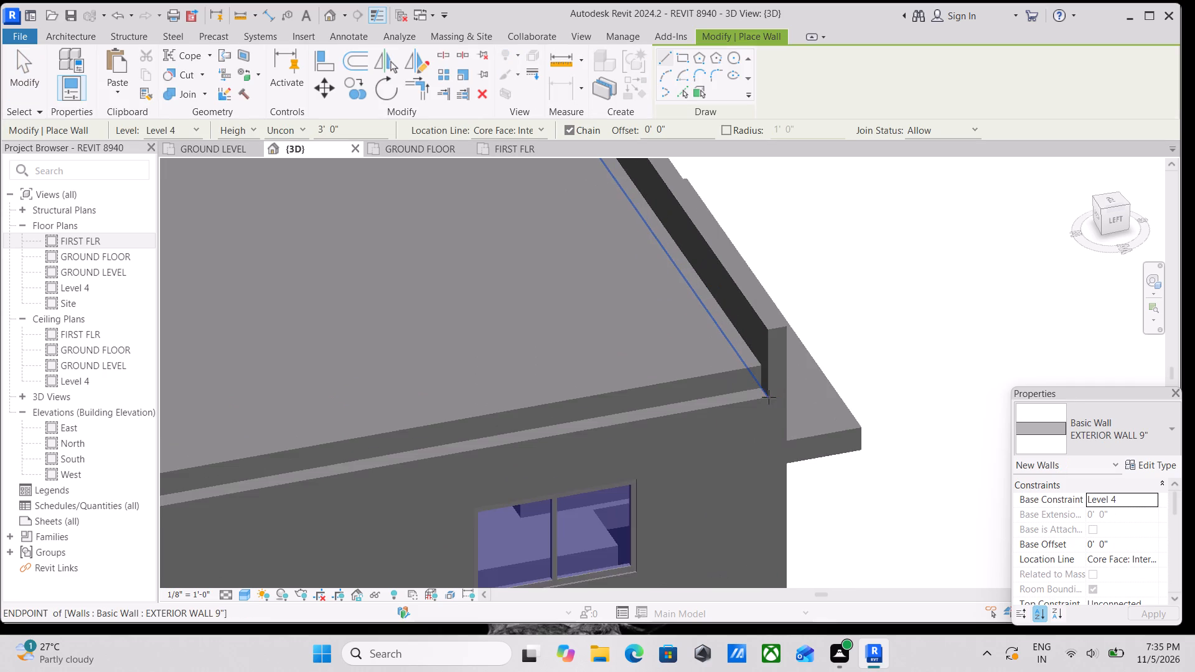
click(770, 399)
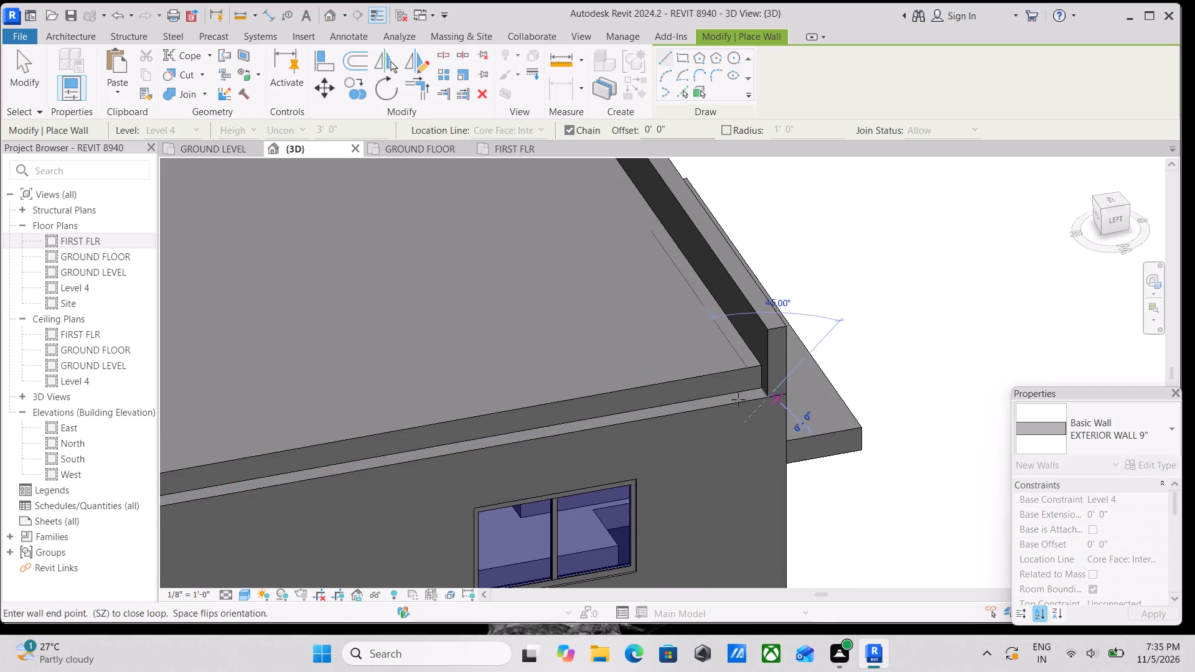
key(space)
scroll(560, 424, down, 1)
middle_drag(560, 424, 820, 422)
scroll(570, 452, down, 1)
middle_drag(570, 452, 879, 384)
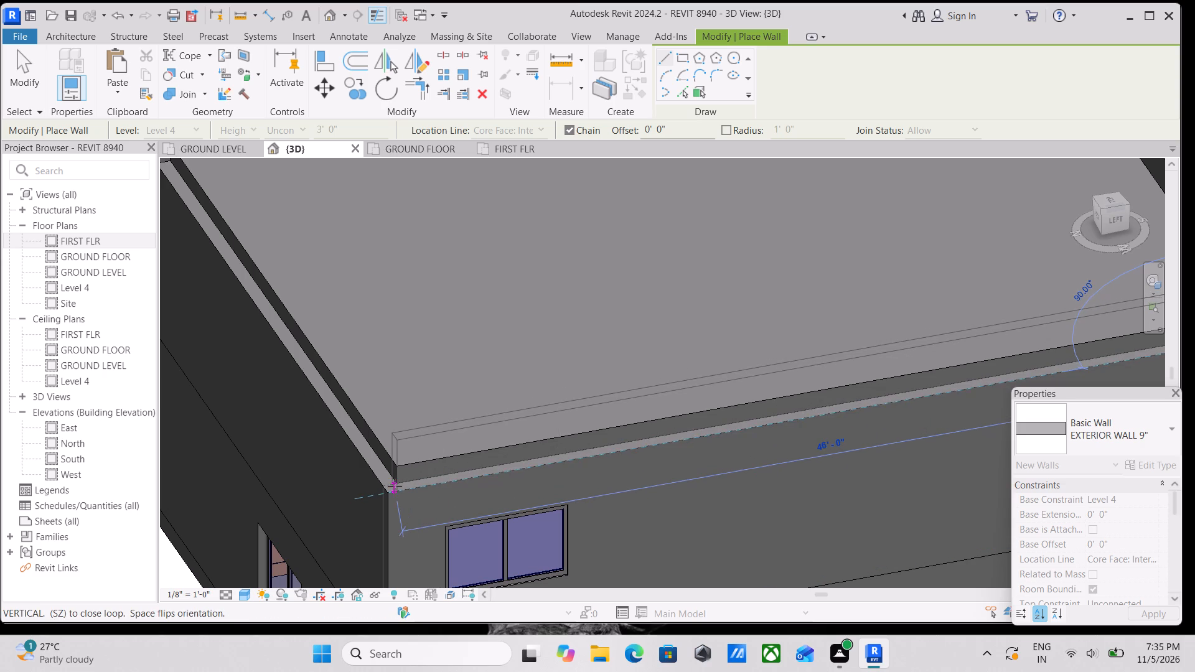
scroll(390, 493, up, 7)
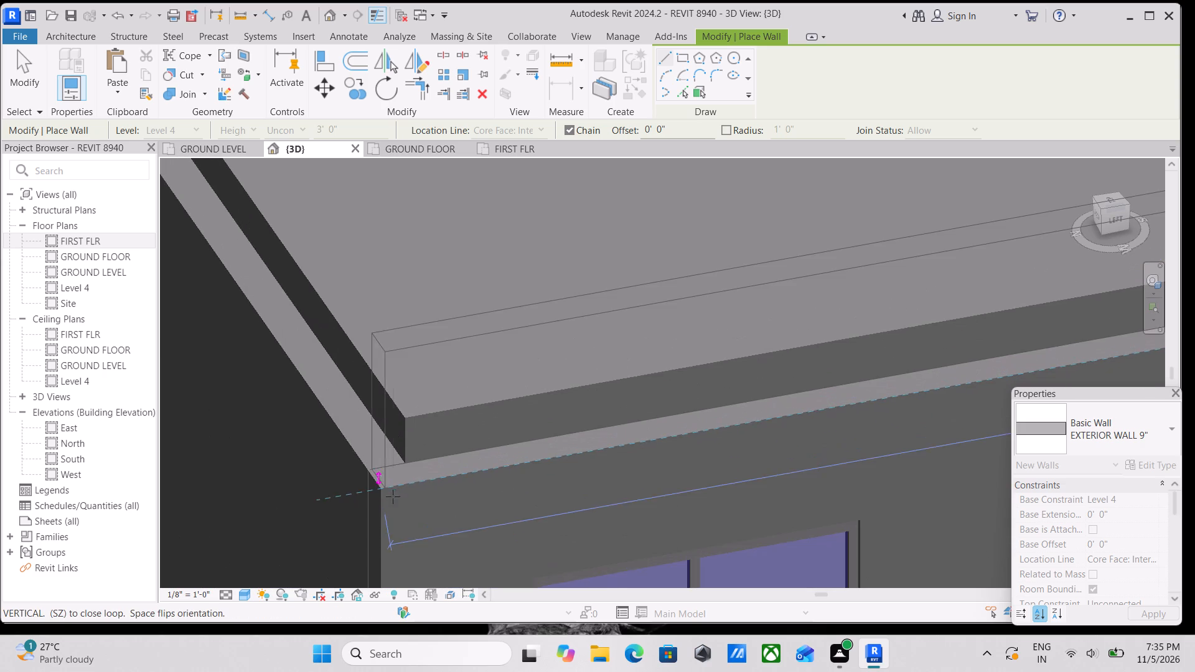
click(379, 491)
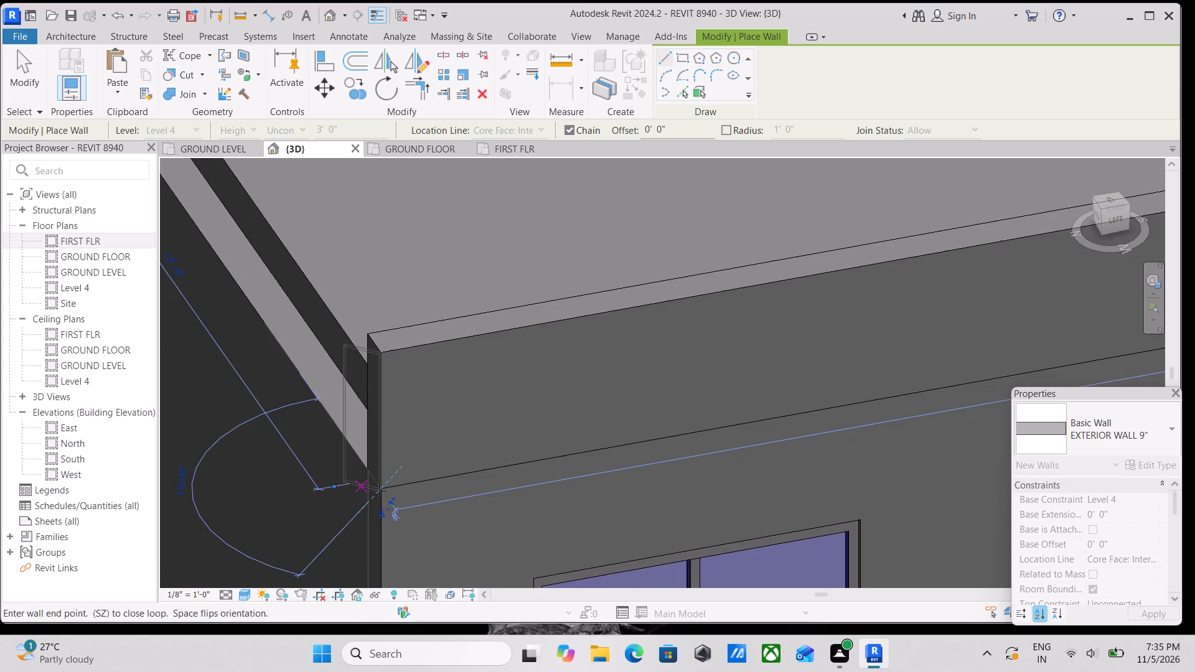
Continue the wall along the back roof edge to the first wall's end to close the perimeter, and end the chain.
scroll(425, 482, down, 1)
middle_drag(425, 482, 952, 420)
scroll(847, 418, down, 5)
shift+middle_drag(836, 390, 867, 408)
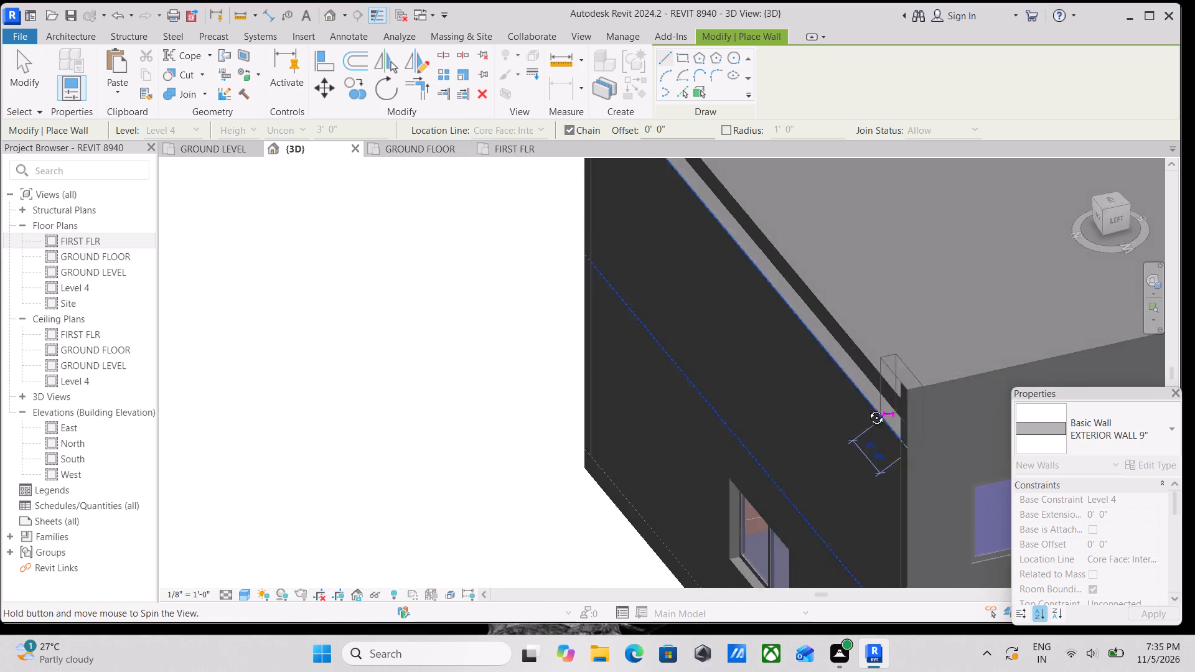
shift+middle_drag(867, 408, 1026, 419)
middle_drag(965, 426, 804, 189)
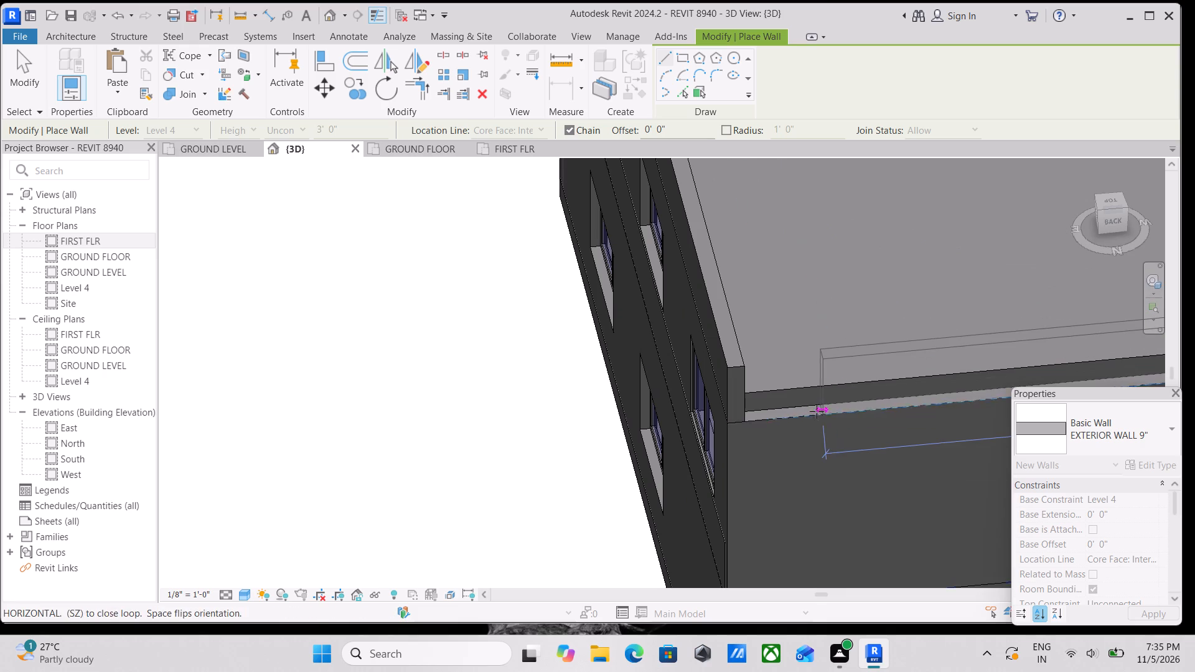
scroll(807, 414, up, 2)
scroll(731, 422, up, 3)
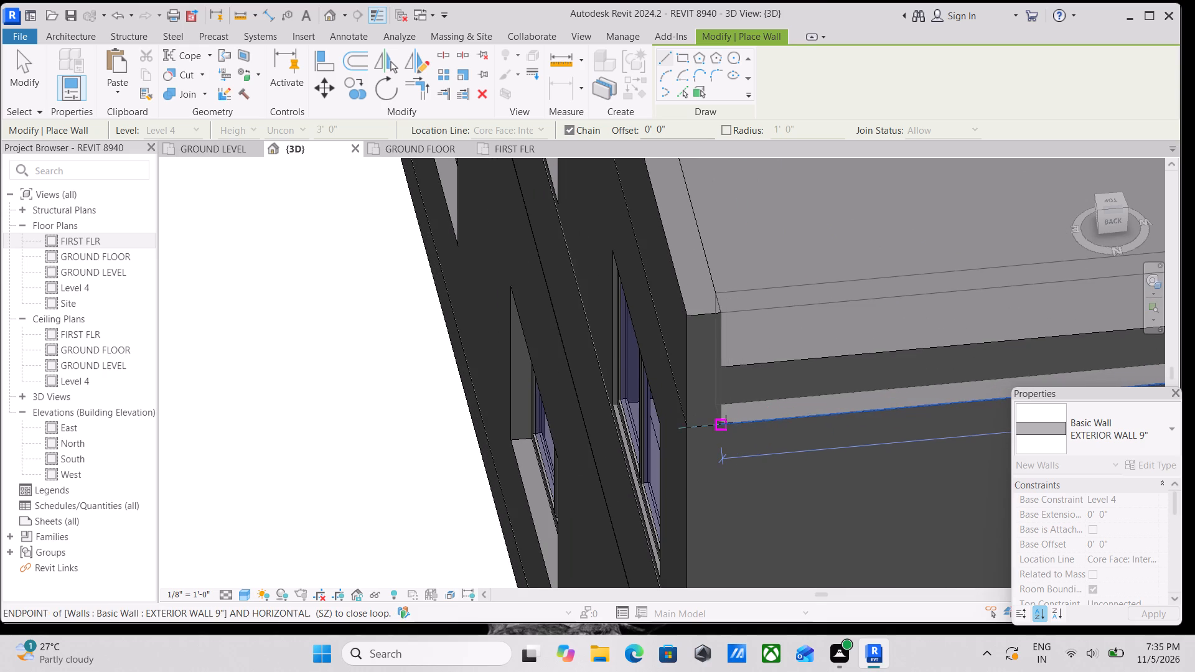
click(726, 423)
scroll(726, 423, down, 2)
key(Escape)
Examine the walls around the roof and the projecting slab over the front entrance from all sides in 3D.
scroll(733, 419, down, 1)
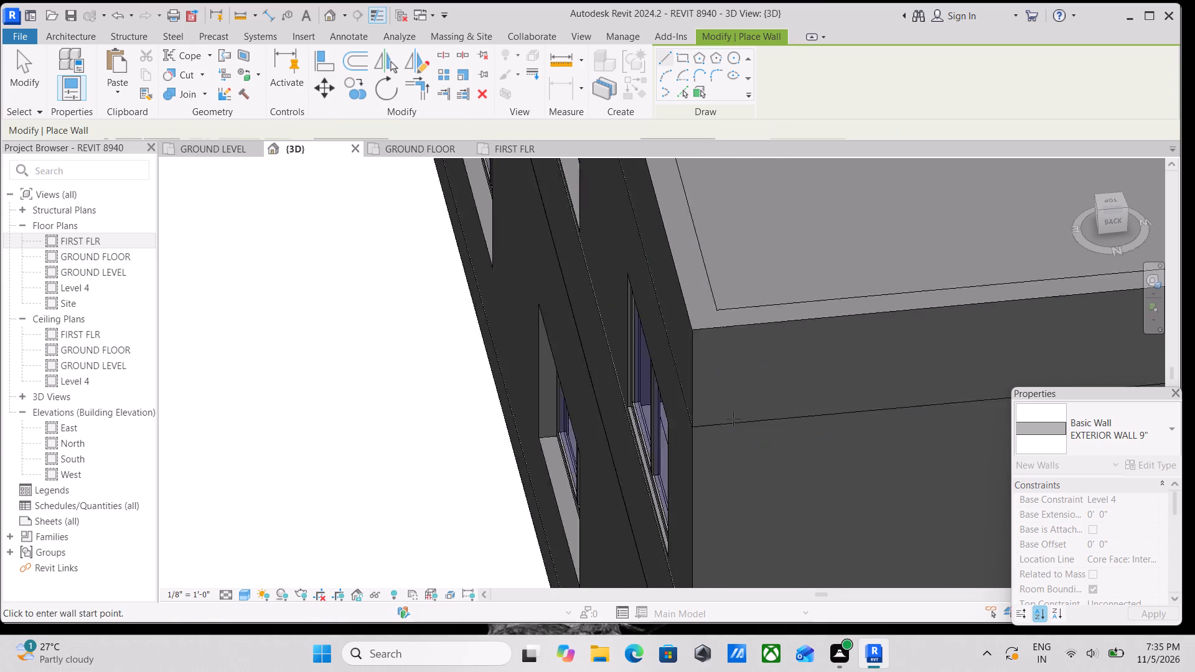
scroll(733, 419, down, 3)
scroll(776, 378, down, 4)
scroll(829, 375, down, 1)
shift+middle_drag(829, 375, 1022, 301)
middle_drag(912, 345, 537, 385)
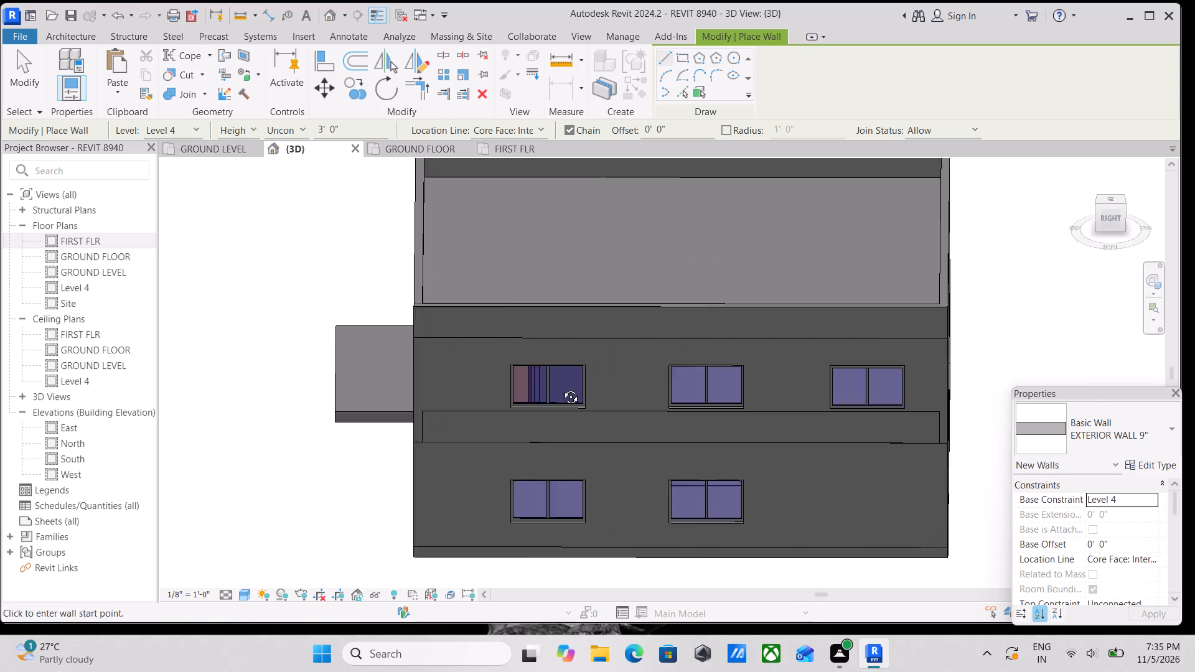
shift+middle_drag(552, 386, 883, 379)
shift+middle_drag(883, 379, 856, 409)
scroll(906, 378, up, 2)
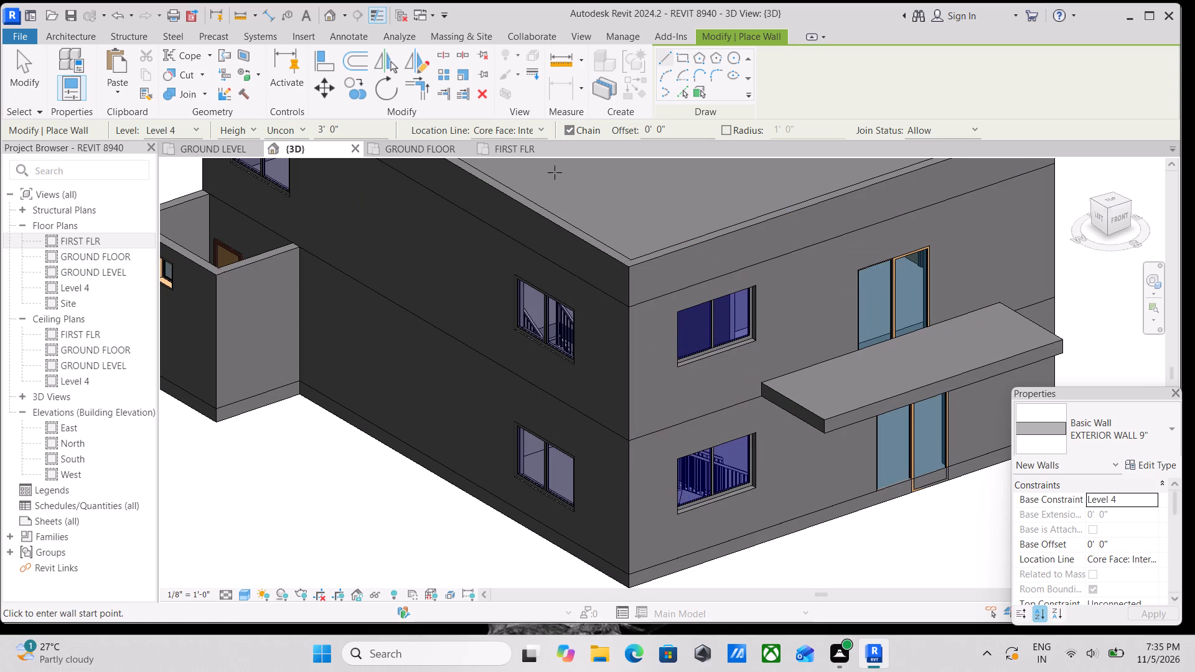
scroll(793, 424, down, 3)
scroll(838, 392, down, 2)
middle_drag(838, 392, 838, 436)
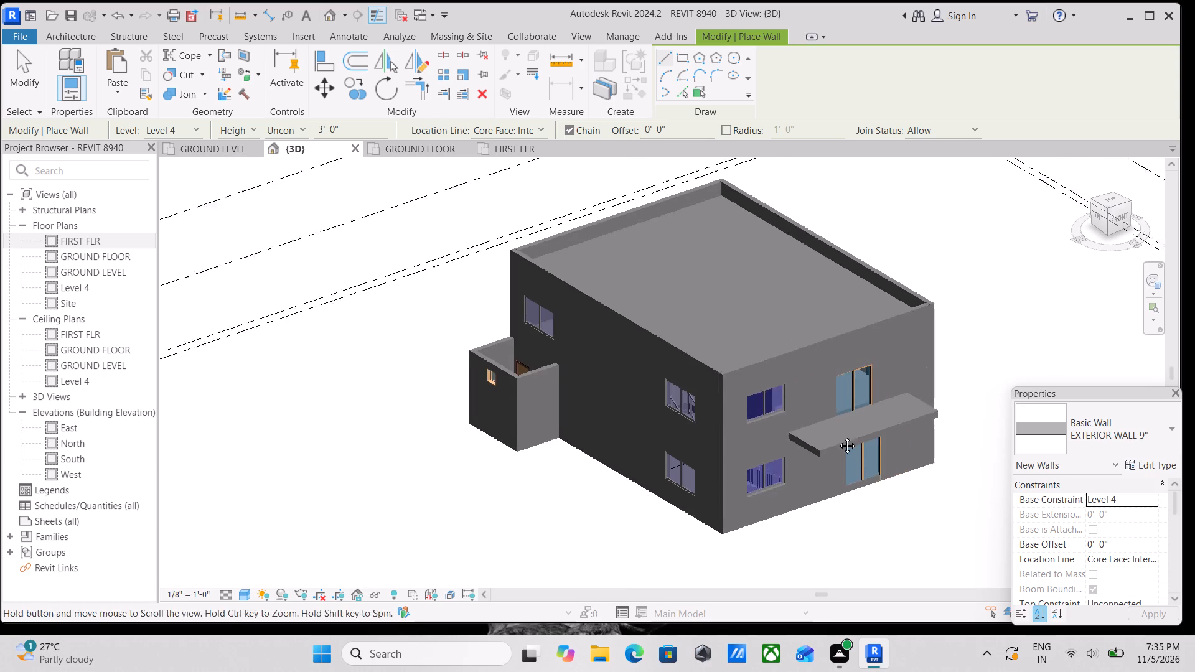
middle_drag(838, 436, 838, 437)
scroll(872, 439, up, 3)
middle_drag(838, 355, 838, 375)
scroll(838, 375, down, 1)
middle_drag(838, 375, 728, 360)
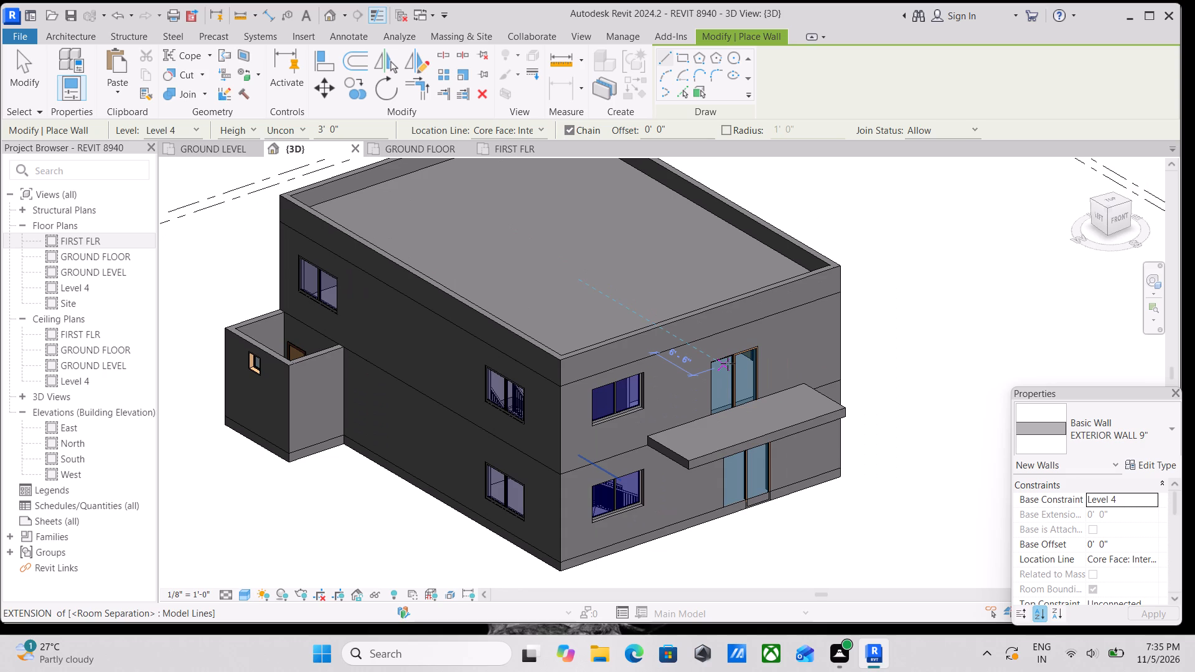
scroll(729, 373, up, 2)
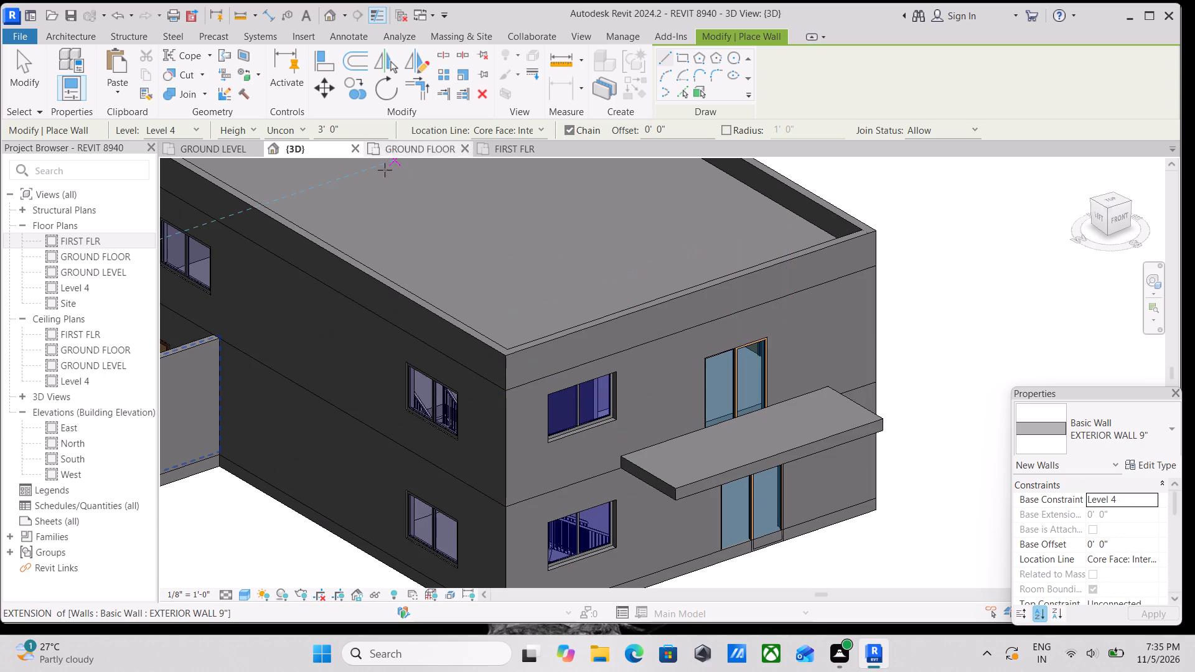
scroll(725, 439, down, 4)
scroll(780, 407, up, 2)
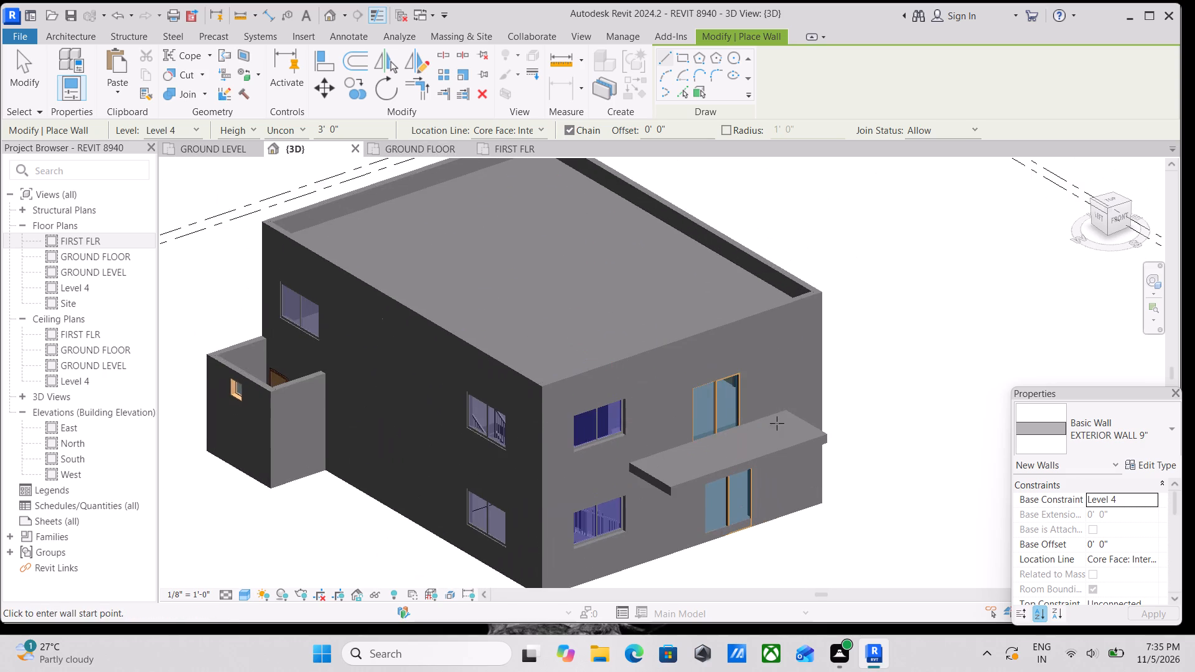
scroll(765, 451, up, 3)
scroll(630, 435, up, 2)
middle_drag(663, 419, 769, 329)
middle_drag(771, 362, 804, 338)
scroll(807, 334, down, 2)
scroll(901, 321, down, 3)
middle_drag(897, 321, 776, 371)
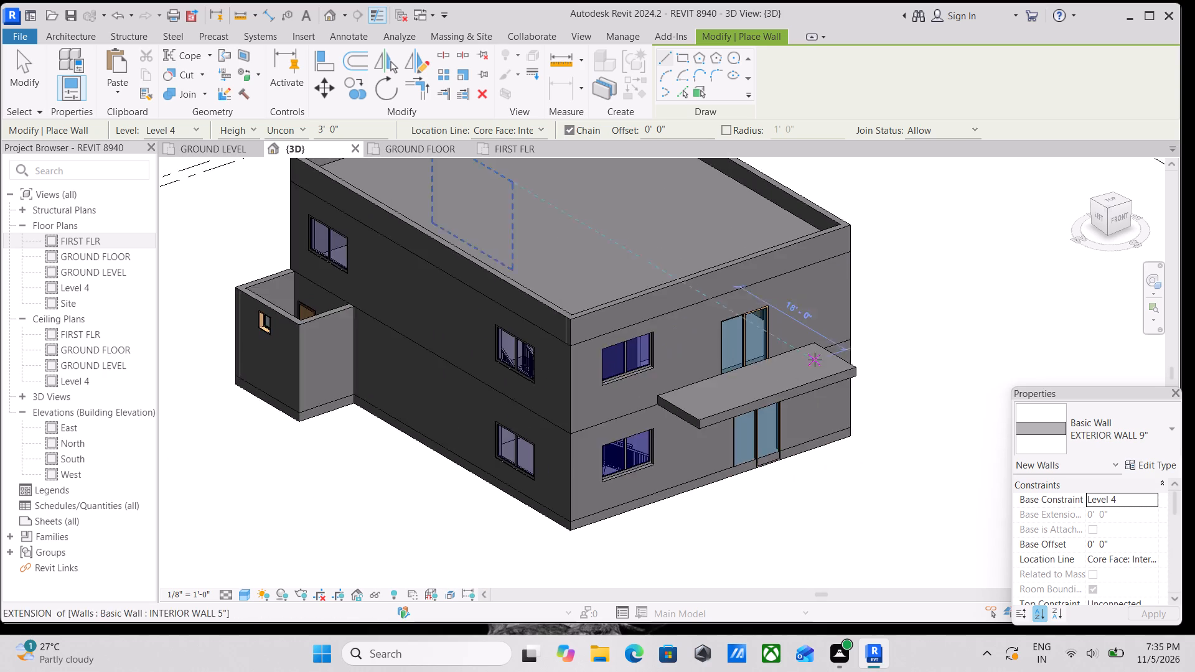
scroll(815, 360, down, 3)
middle_drag(815, 360, 940, 365)
middle_drag(880, 359, 713, 384)
scroll(713, 384, up, 3)
scroll(654, 381, up, 3)
scroll(677, 381, down, 2)
shift+middle_drag(792, 398, 701, 315)
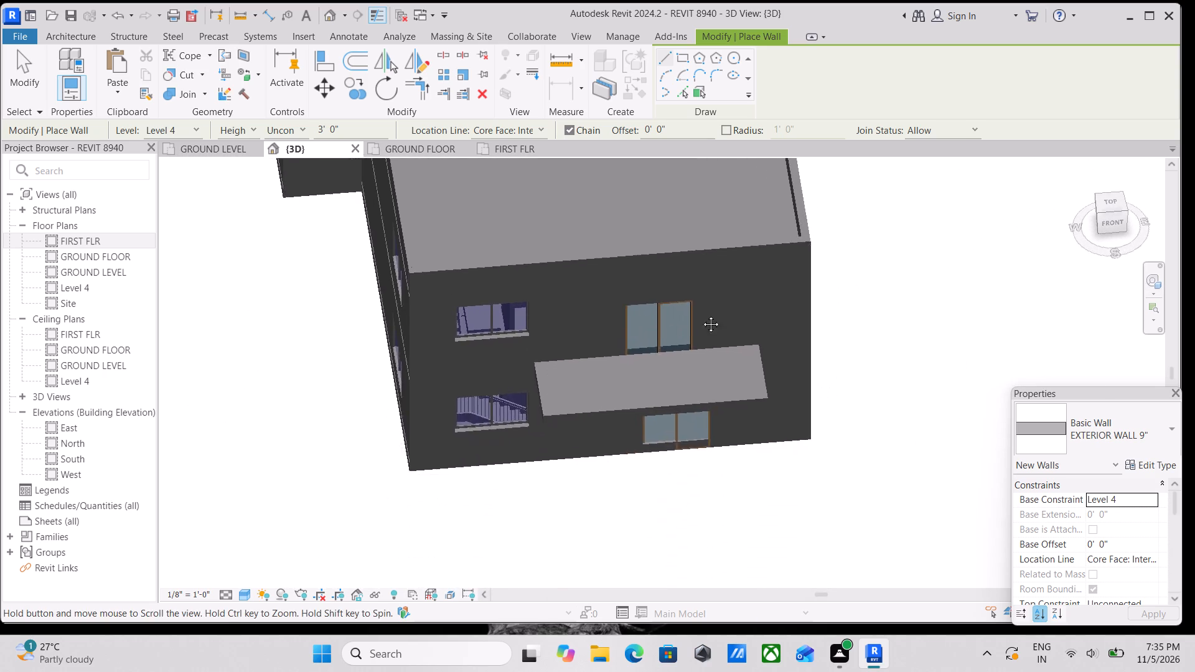
shift+middle_drag(701, 315, 704, 301)
shift+middle_drag(717, 335, 713, 441)
middle_drag(675, 391, 792, 292)
shift+middle_drag(797, 309, 778, 427)
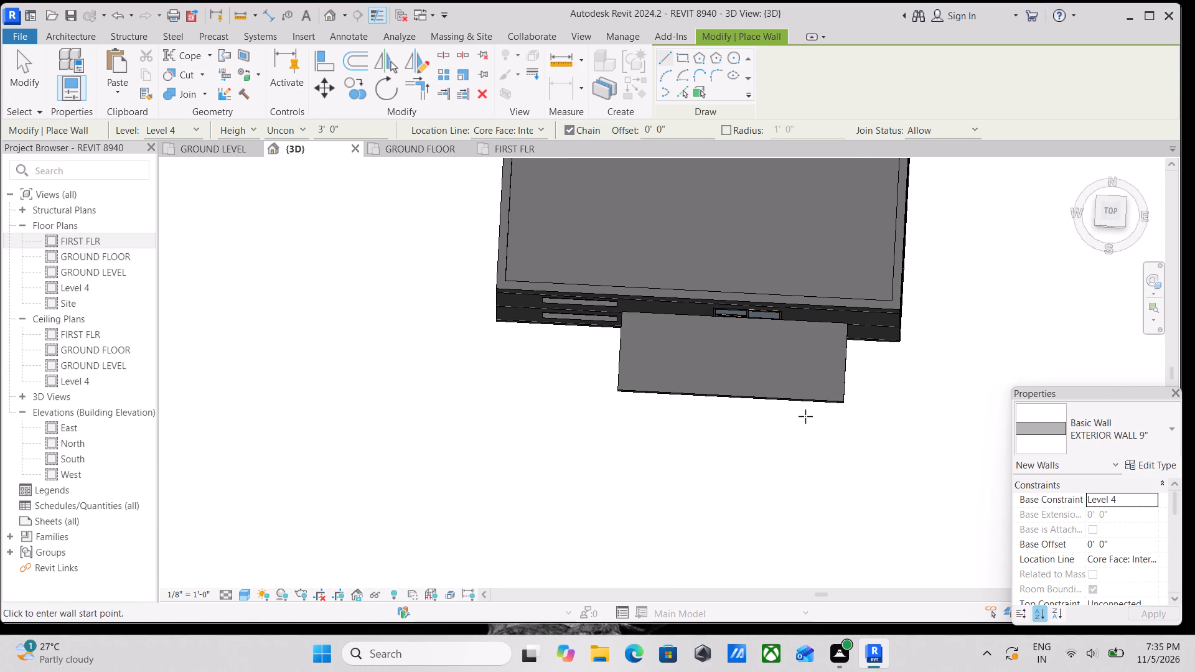
Orient the 3D view straight down from the top, framing the projecting slab over the front entrance.
click(1106, 208)
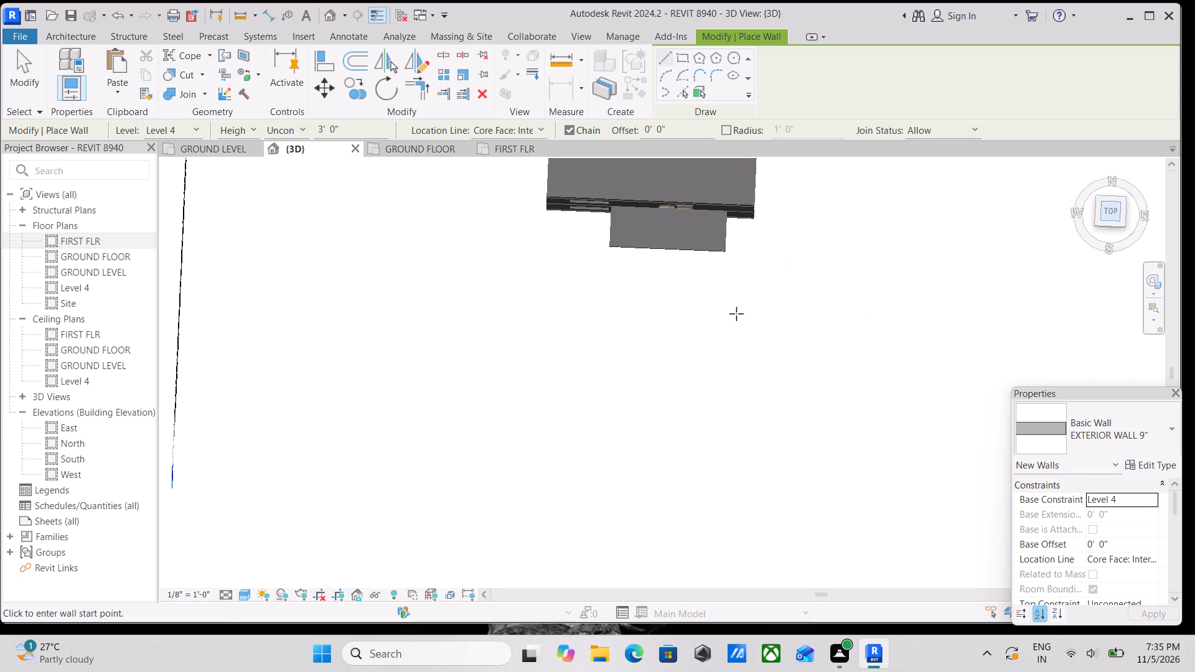
scroll(642, 293, up, 5)
scroll(637, 470, up, 6)
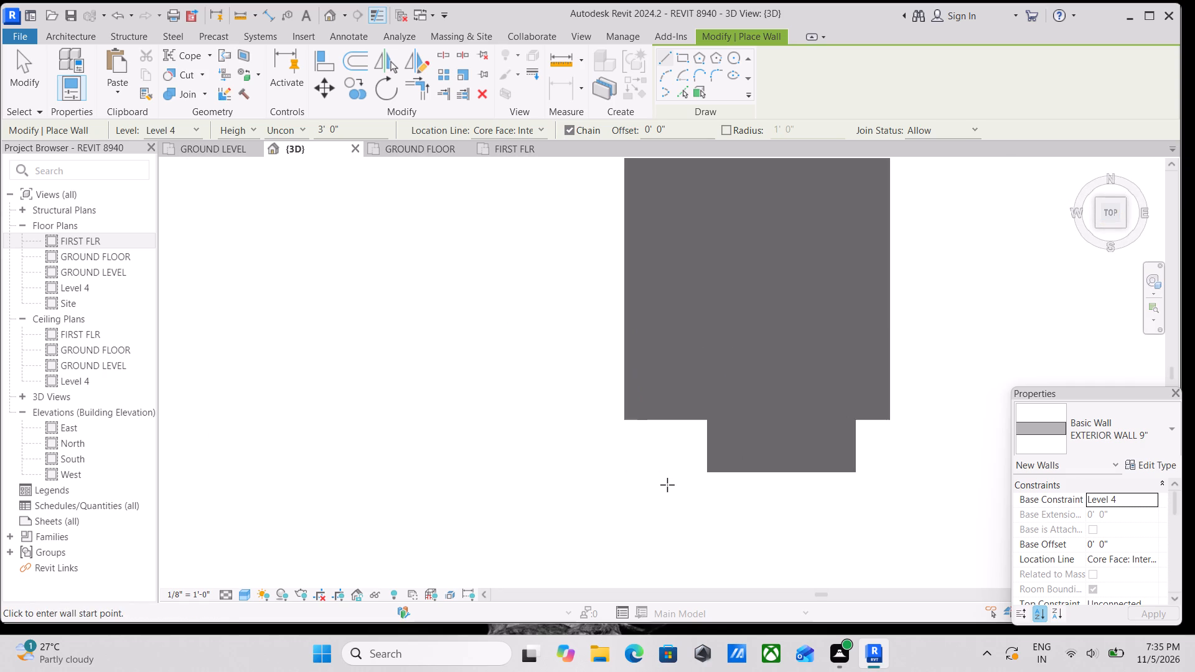
scroll(667, 485, up, 2)
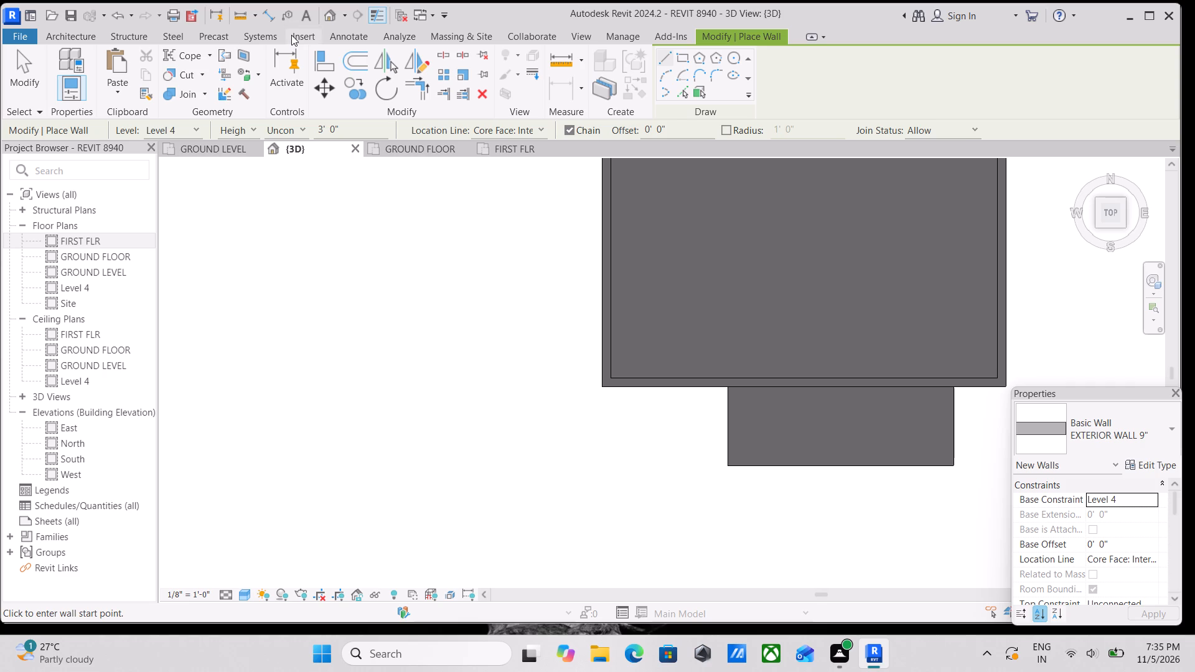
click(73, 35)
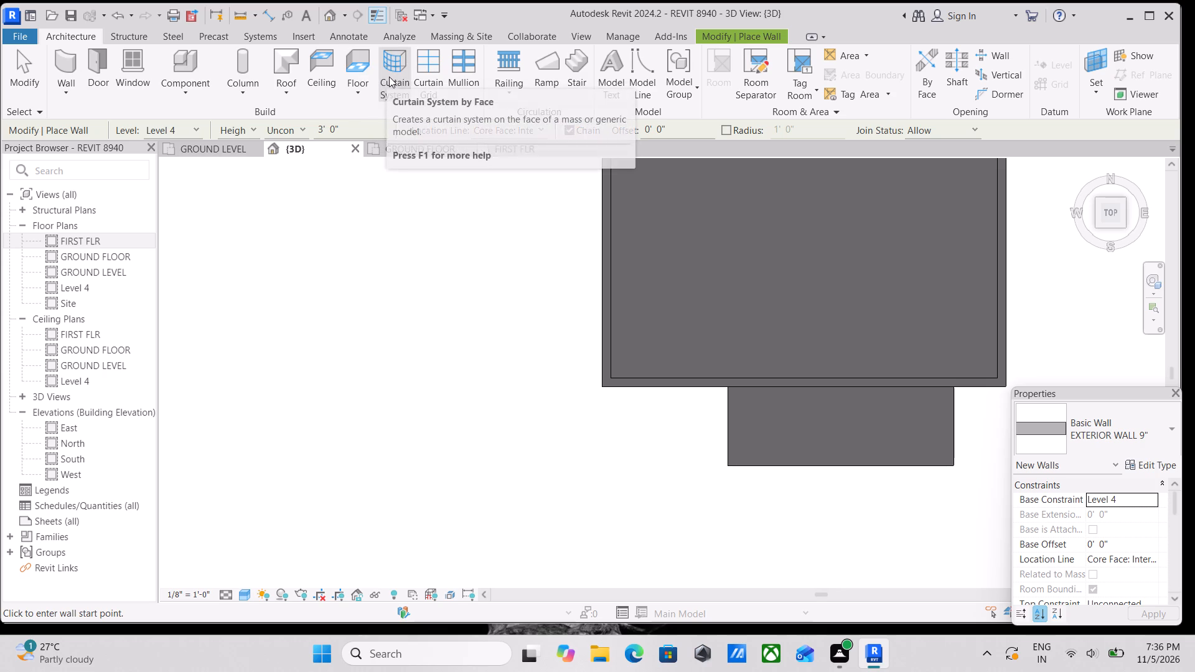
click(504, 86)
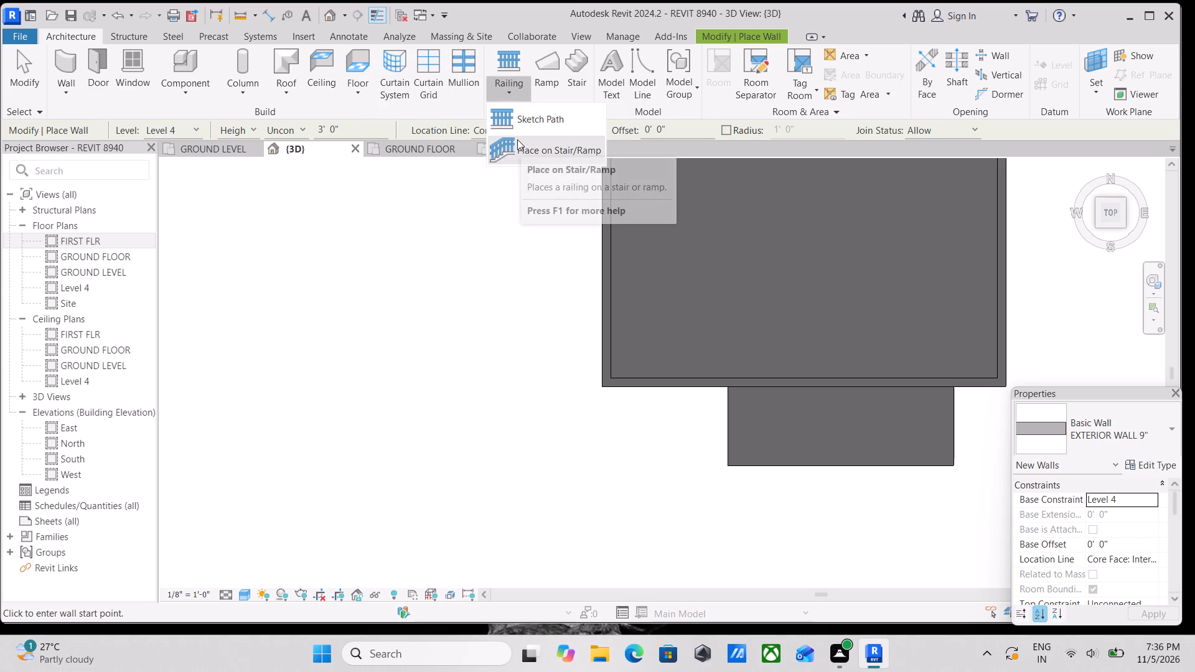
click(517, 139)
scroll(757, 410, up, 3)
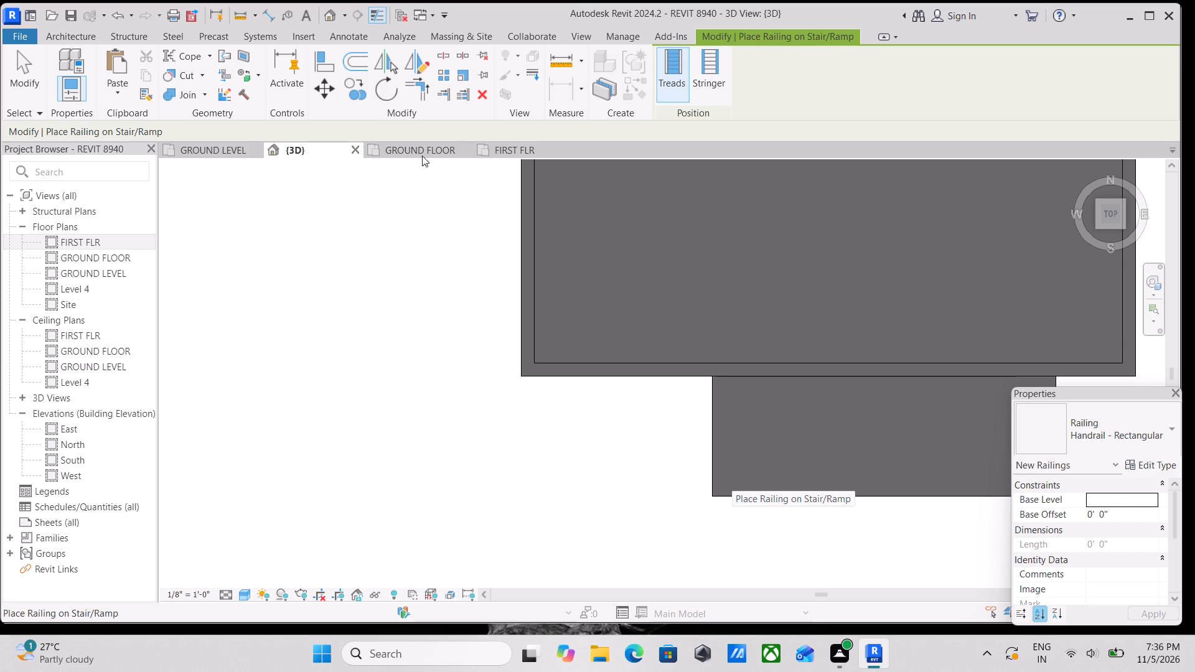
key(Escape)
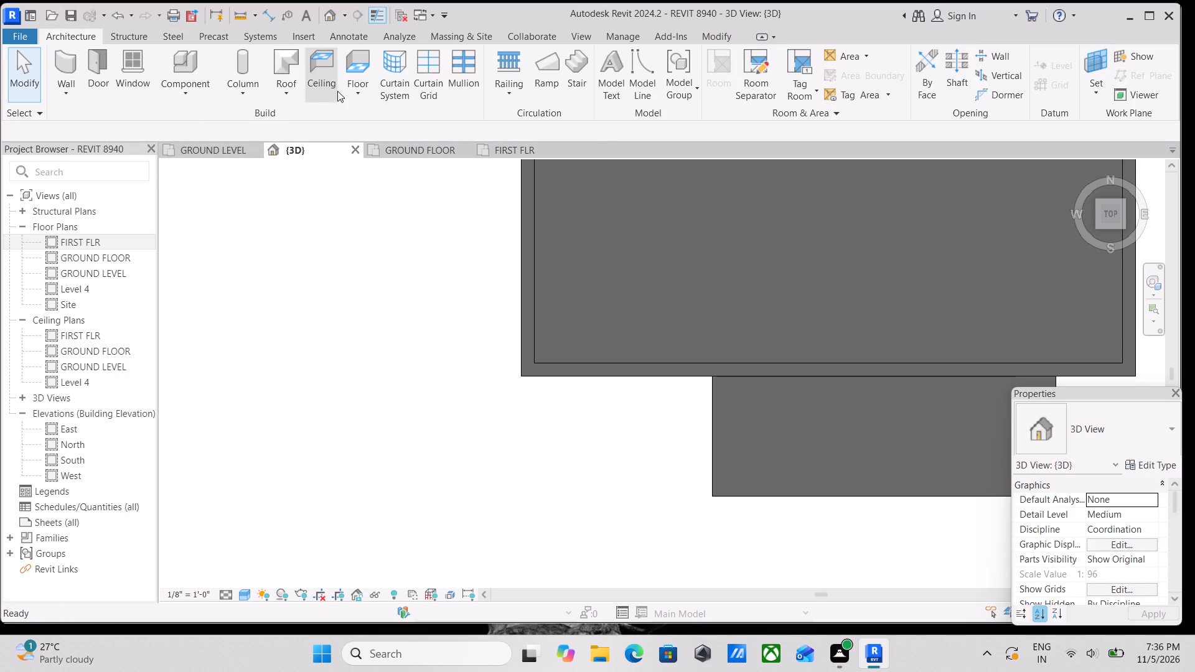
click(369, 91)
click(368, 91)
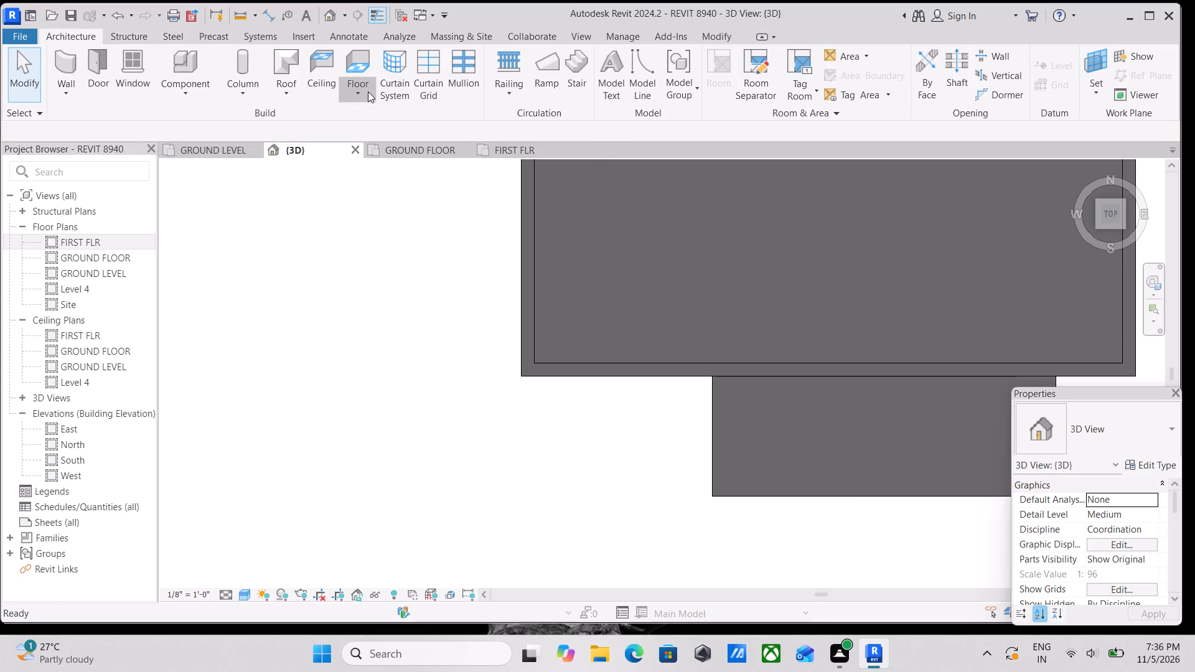
Start a railing by sketched path and set its base level to FIRST FLR.
click(512, 90)
click(515, 121)
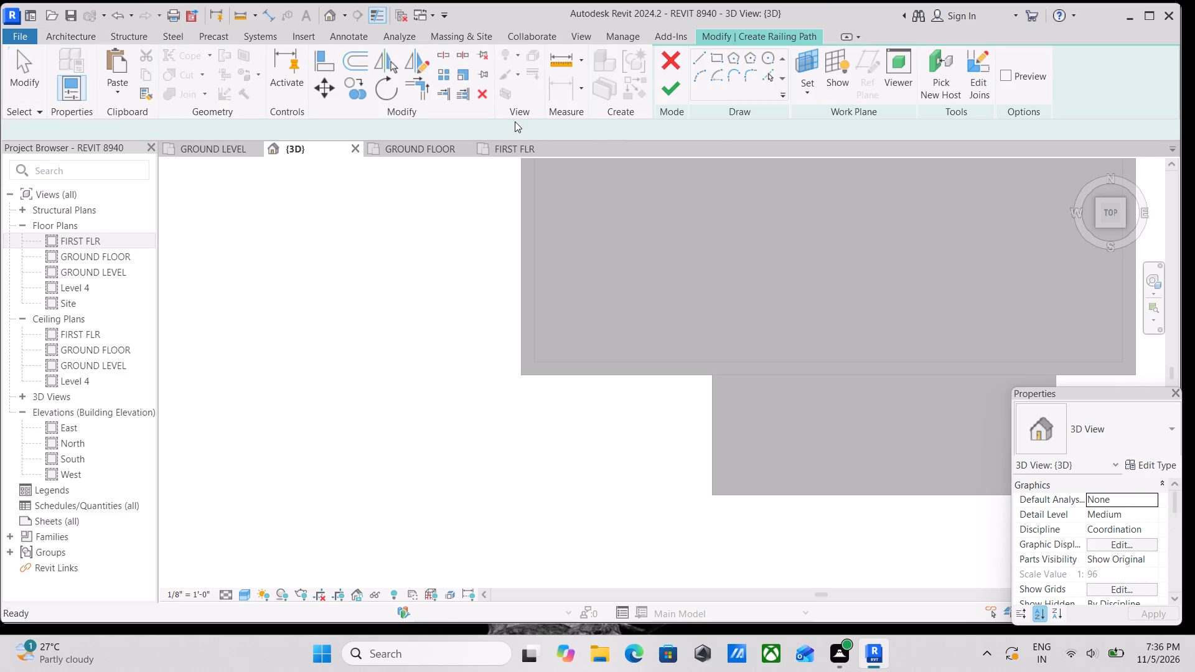
scroll(729, 397, down, 3)
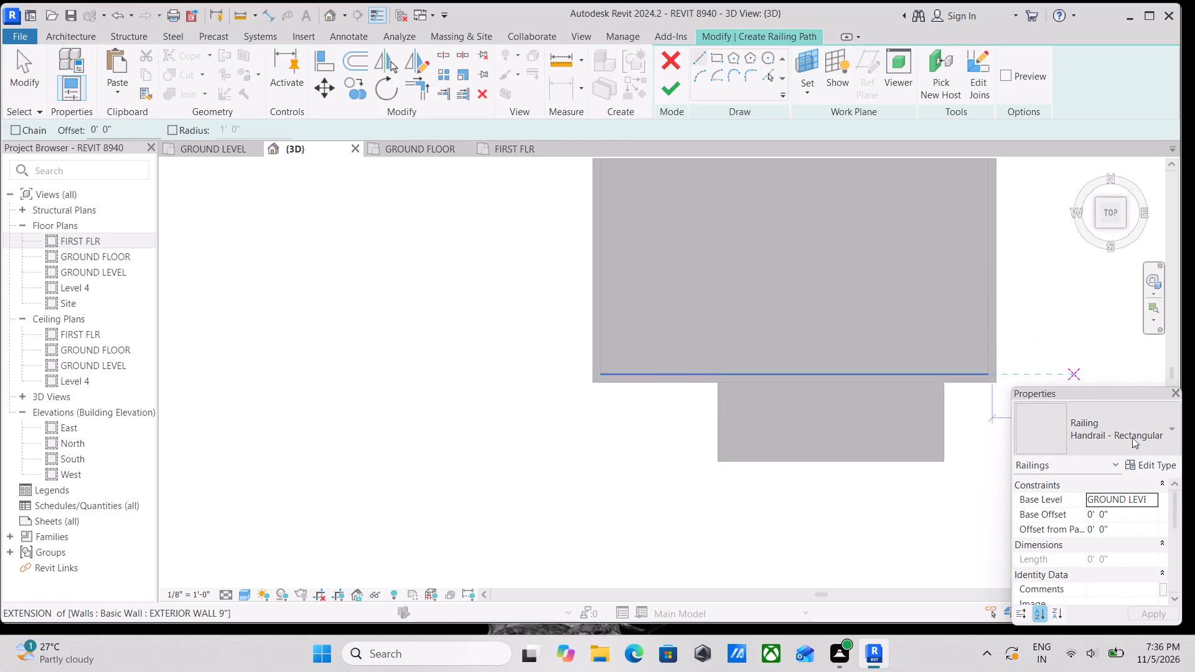
click(1150, 498)
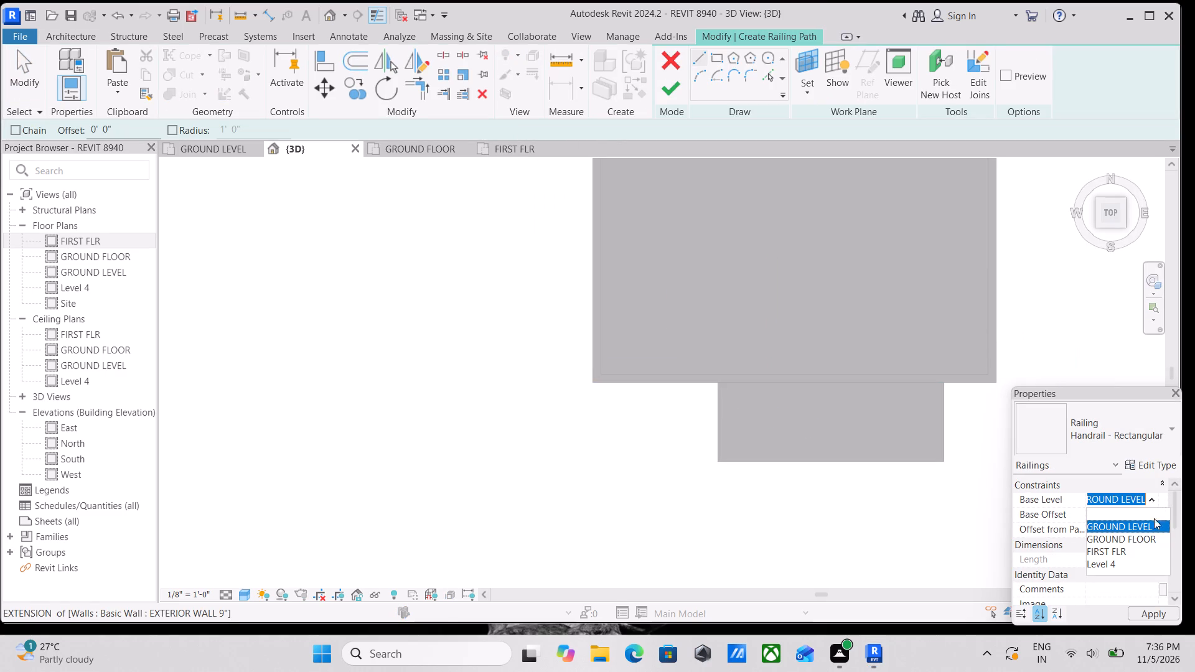
scroll(1122, 556, down, 2)
scroll(1122, 557, up, 2)
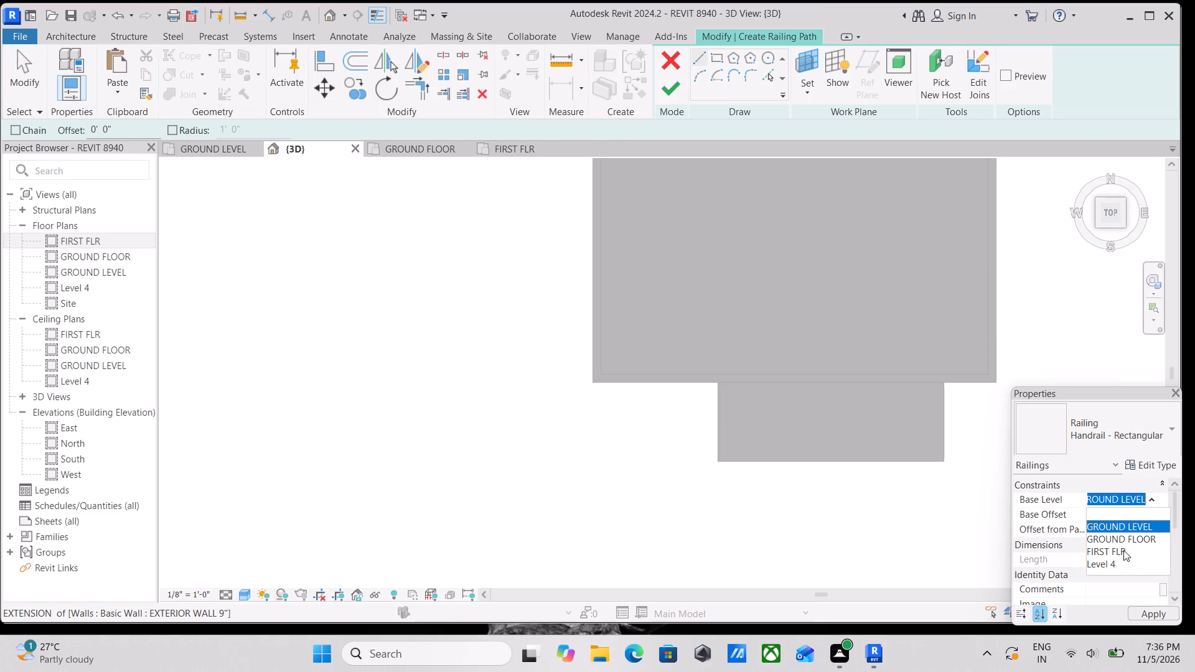
click(1123, 550)
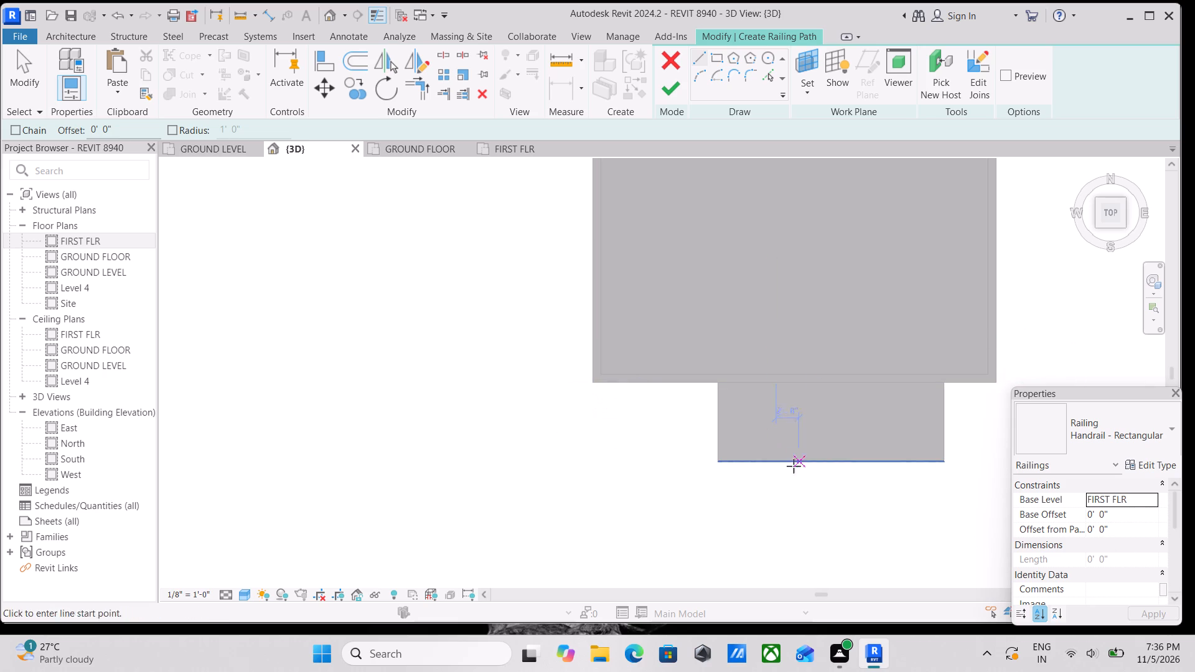
With a 2" offset, draw a 7' railing path line inside the projecting slab's west edge, from the house wall to the outer corner.
scroll(783, 448, up, 3)
scroll(734, 388, up, 4)
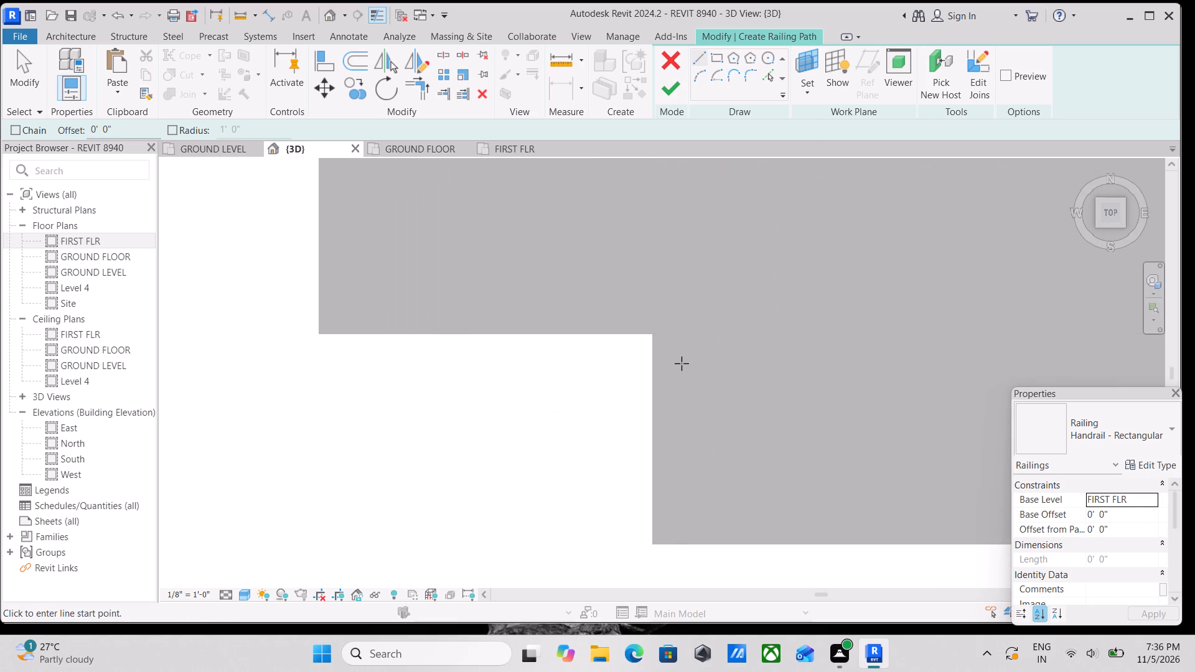
scroll(682, 363, up, 3)
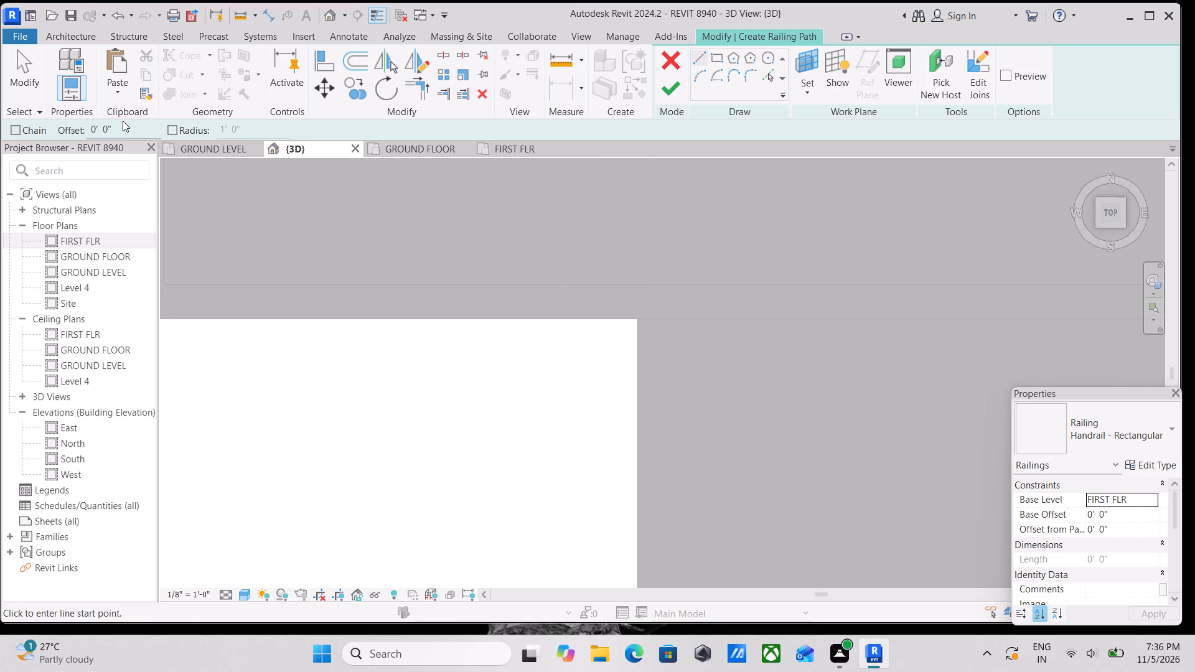
drag(123, 124, 14, 129)
key(2)
key(shift+quotedbl)
key(Return)
click(640, 325)
scroll(652, 488, down, 1)
middle_drag(643, 432, 630, 226)
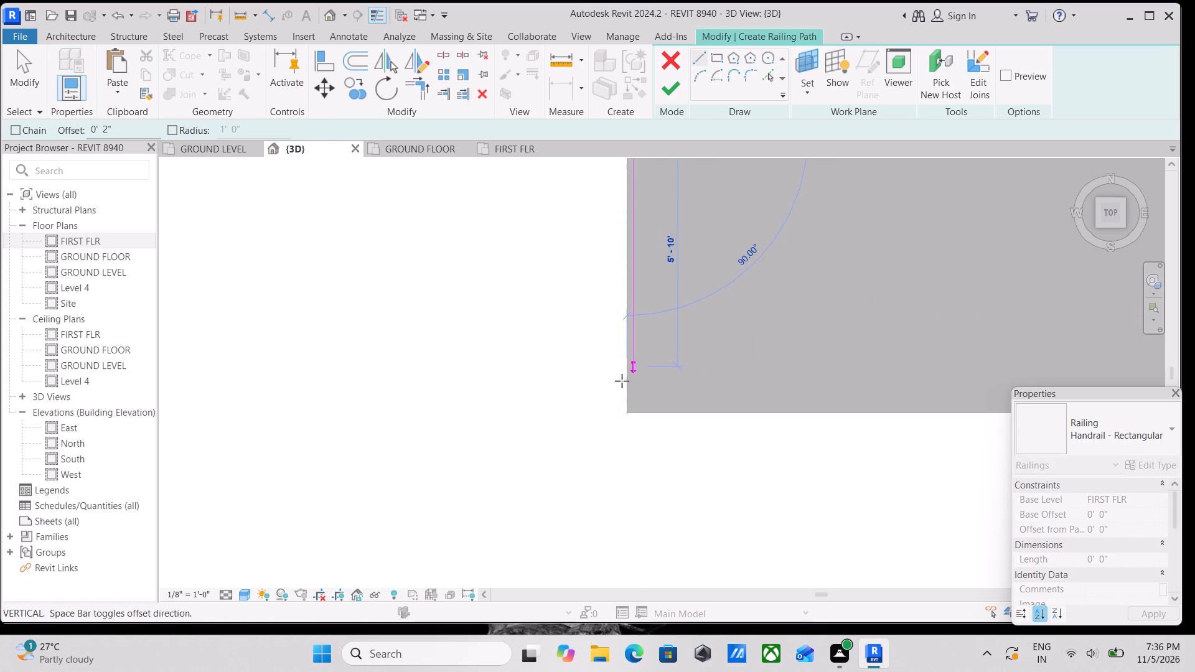
click(627, 411)
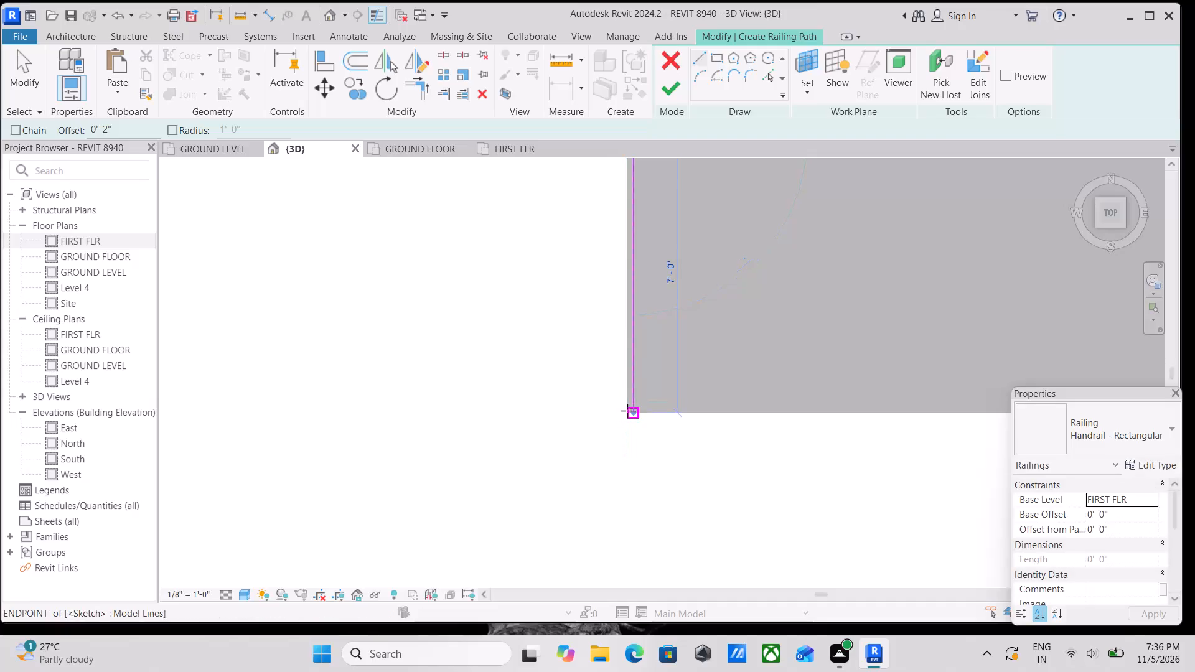
Draw the remaining path lines inside the slab's 20' front edge and its 7' east edge back to the house wall.
click(624, 415)
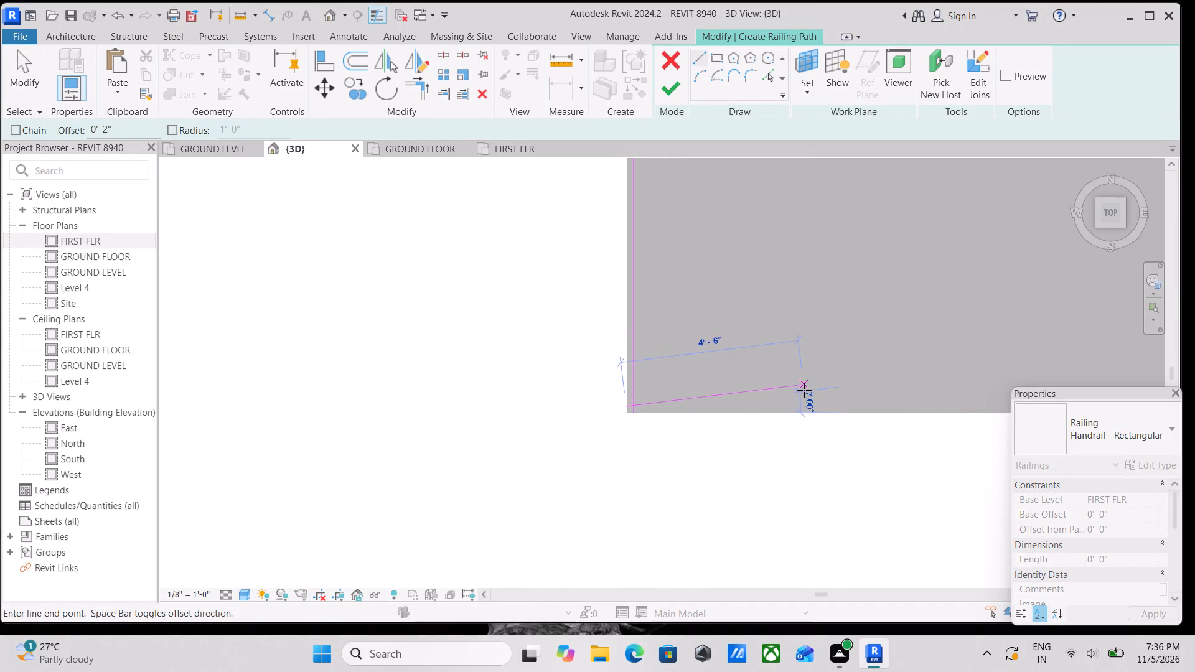
middle_drag(794, 391, 449, 315)
middle_drag(759, 340, 673, 338)
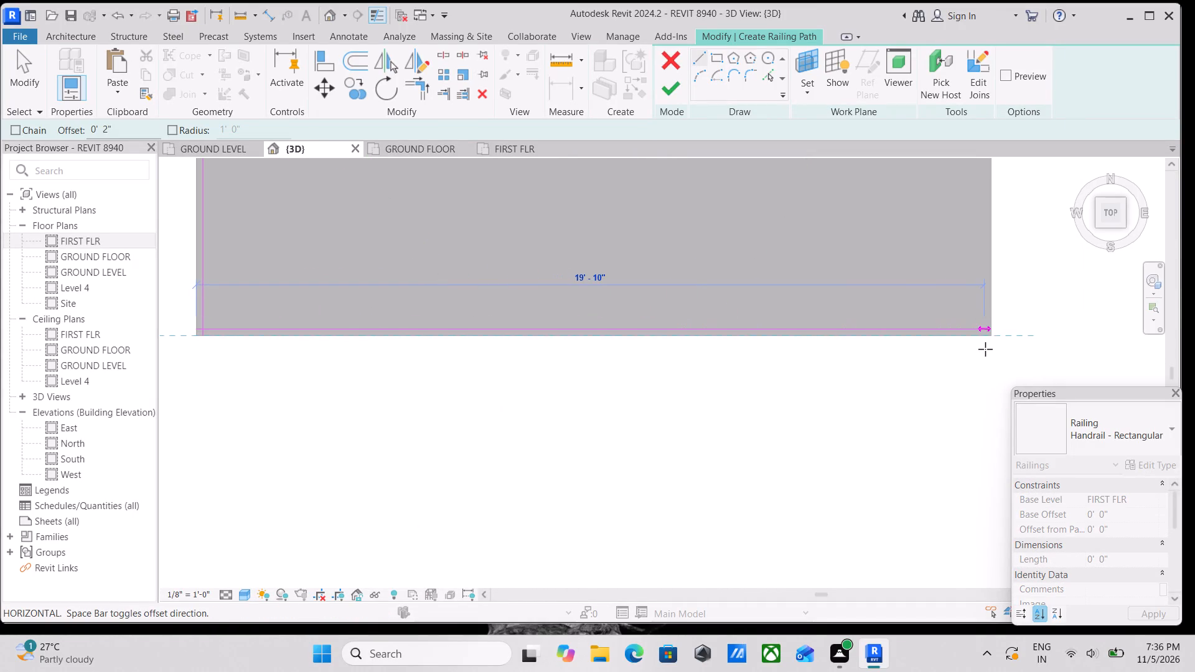
click(993, 337)
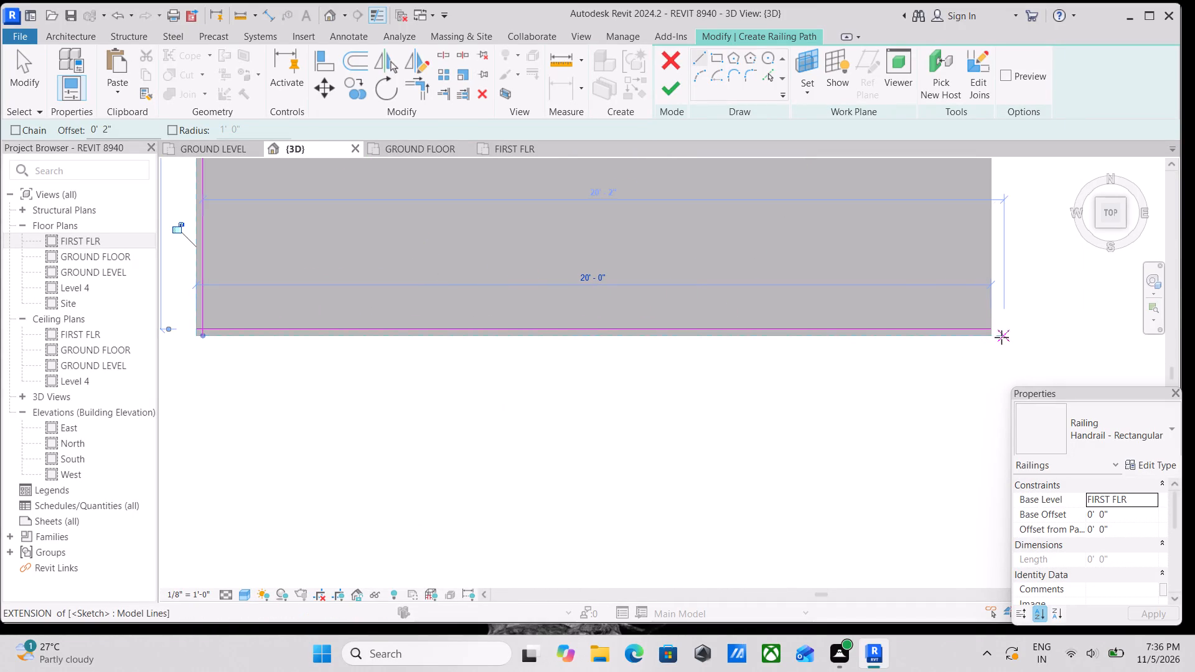
click(990, 334)
middle_drag(988, 303, 986, 458)
middle_drag(999, 301, 999, 302)
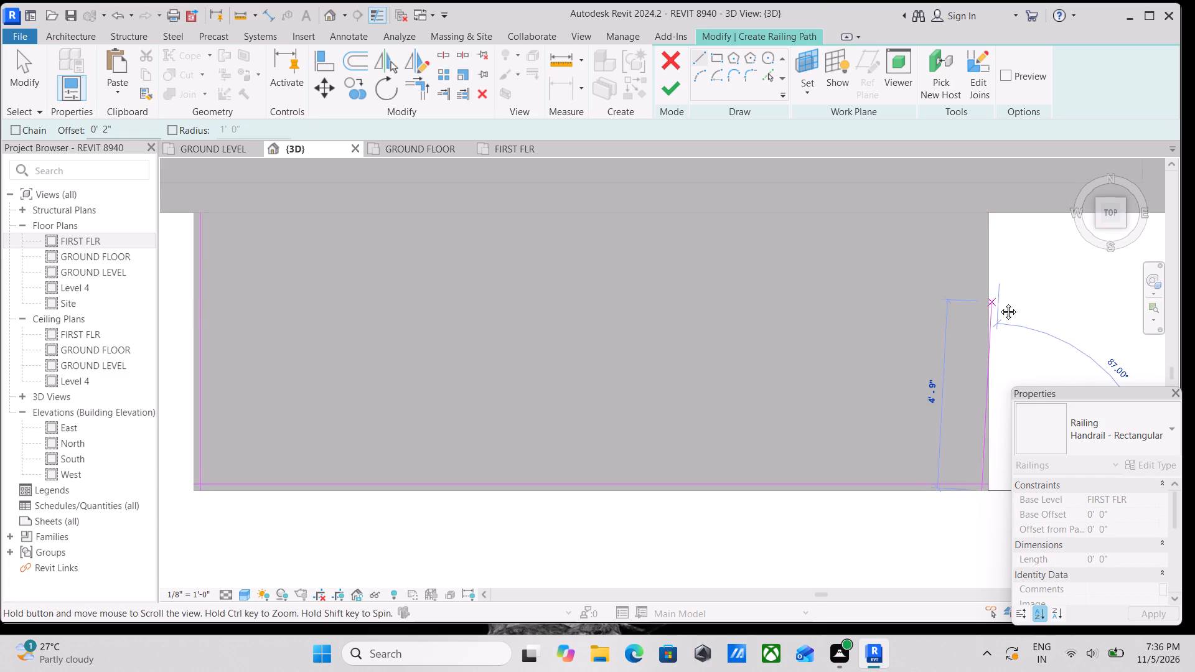
middle_drag(999, 302, 971, 370)
click(962, 281)
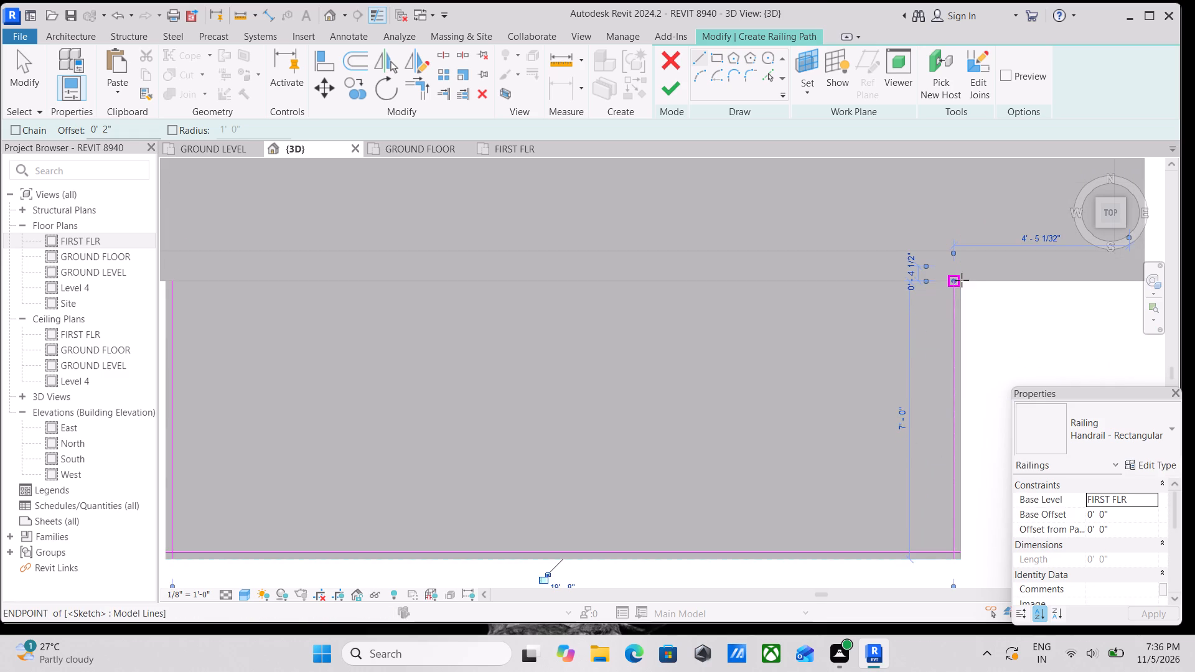
key(Escape)
scroll(917, 360, down, 3)
middle_drag(761, 338, 982, 258)
key(Escape)
scroll(669, 334, up, 2)
key(Escape)
Trim the railing path lines into clean corners at both outer corners of the projecting slab.
scroll(668, 335, up, 1)
middle_drag(668, 334, 708, 299)
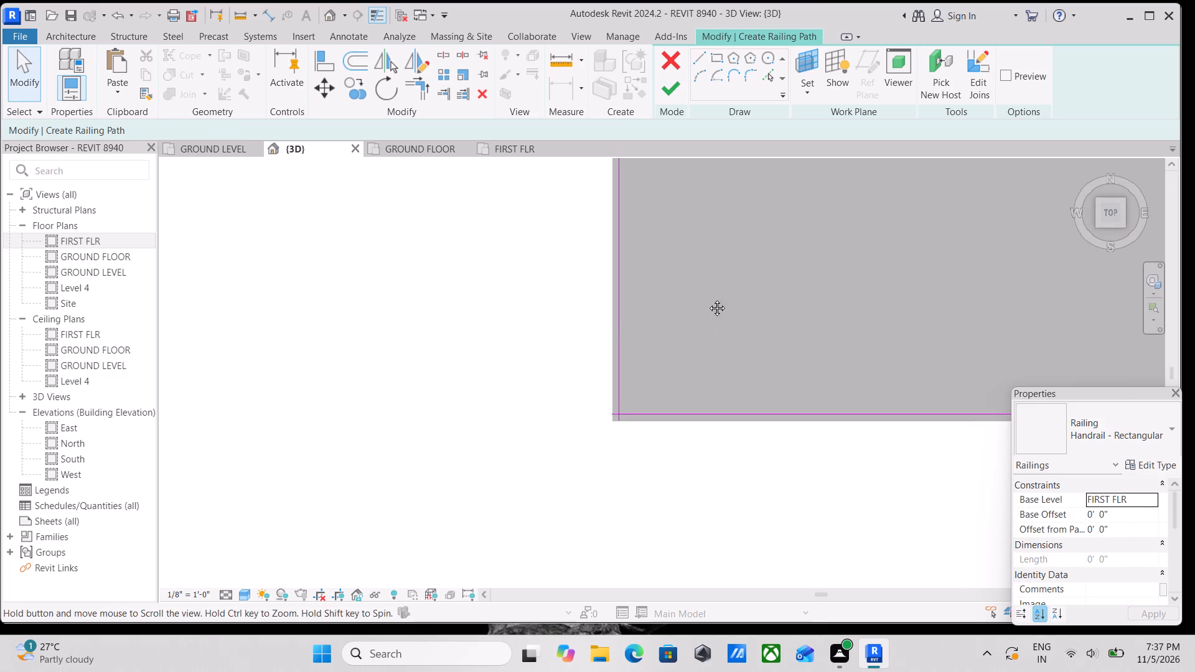
middle_drag(708, 299, 710, 297)
text(tr)
scroll(635, 391, up, 2)
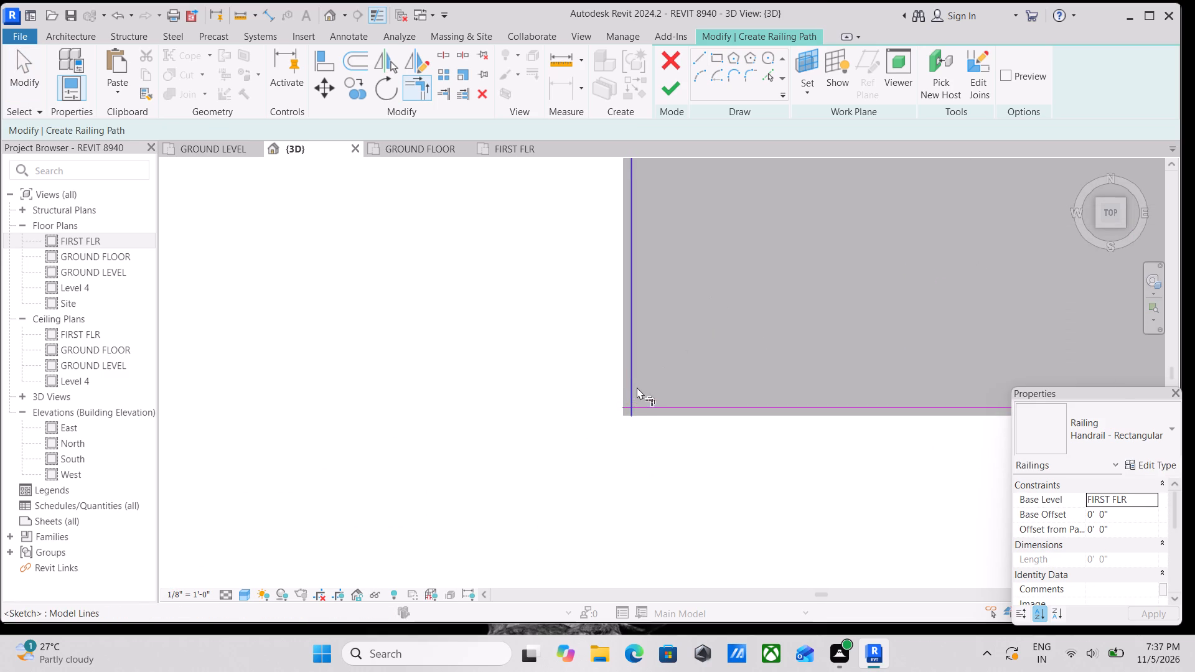
click(637, 379)
click(649, 402)
scroll(754, 325, down, 2)
middle_drag(745, 324, 462, 337)
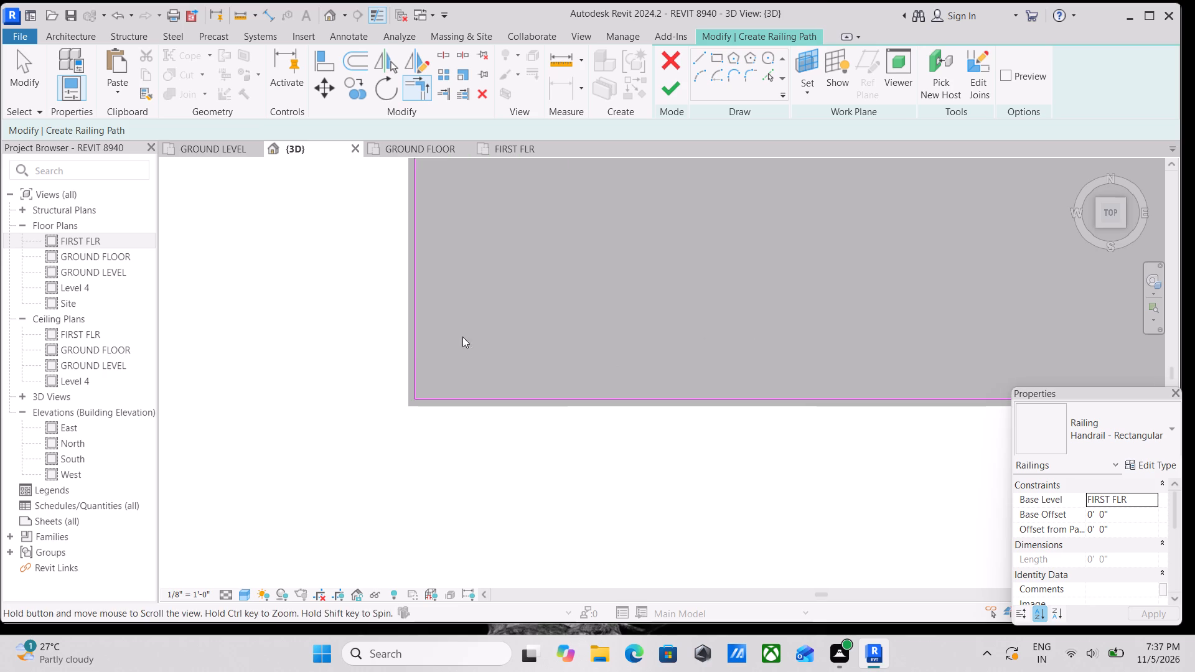
middle_drag(462, 337, 463, 337)
middle_drag(726, 358, 448, 338)
scroll(857, 377, up, 2)
click(843, 380)
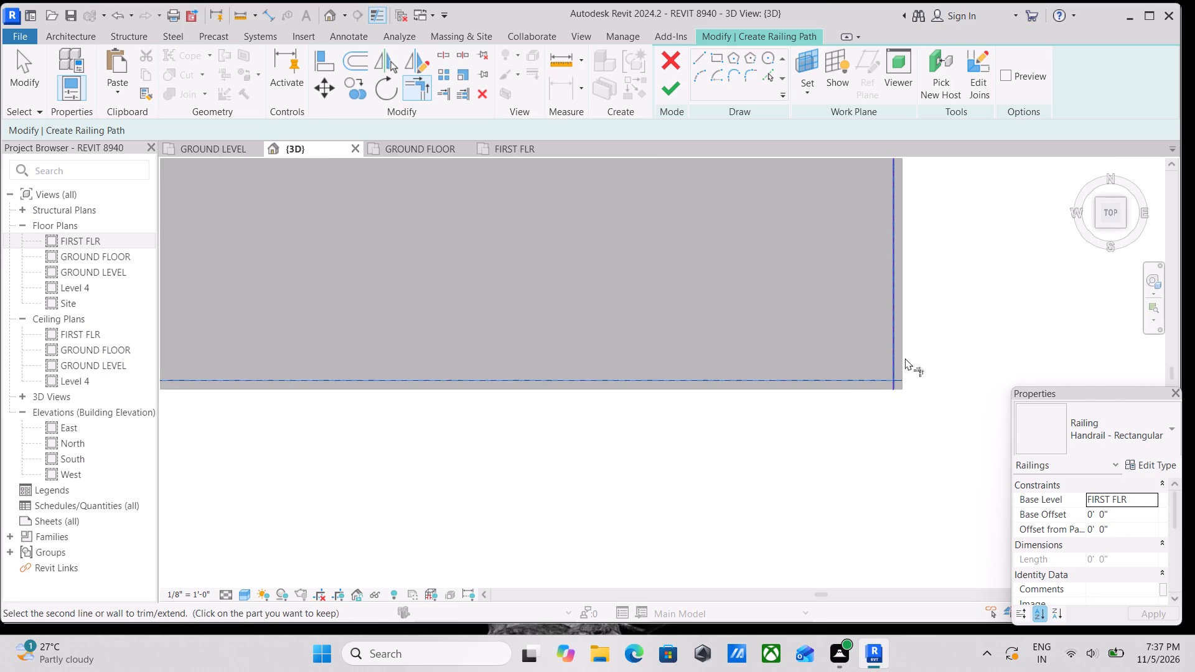
click(889, 353)
scroll(880, 350, down, 2)
middle_drag(879, 350, 901, 507)
scroll(872, 456, down, 3)
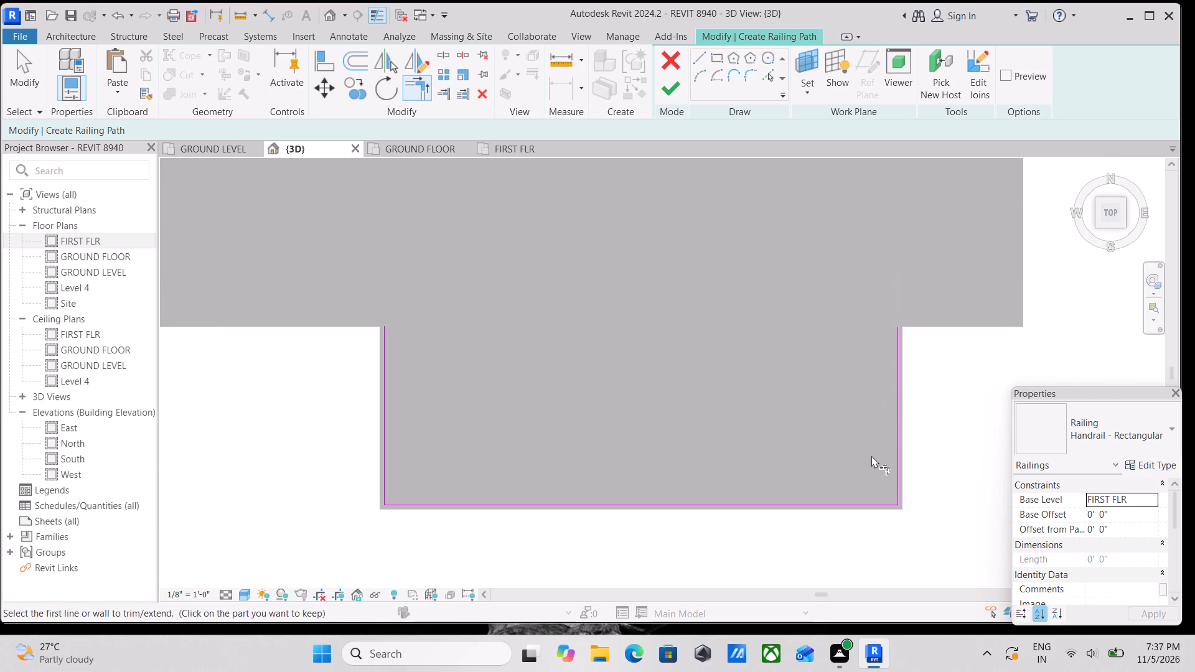
key(Escape)
Finish the railing path sketch around the three open sides of the projecting slab.
scroll(898, 383, down, 2)
middle_drag(727, 396, 802, 464)
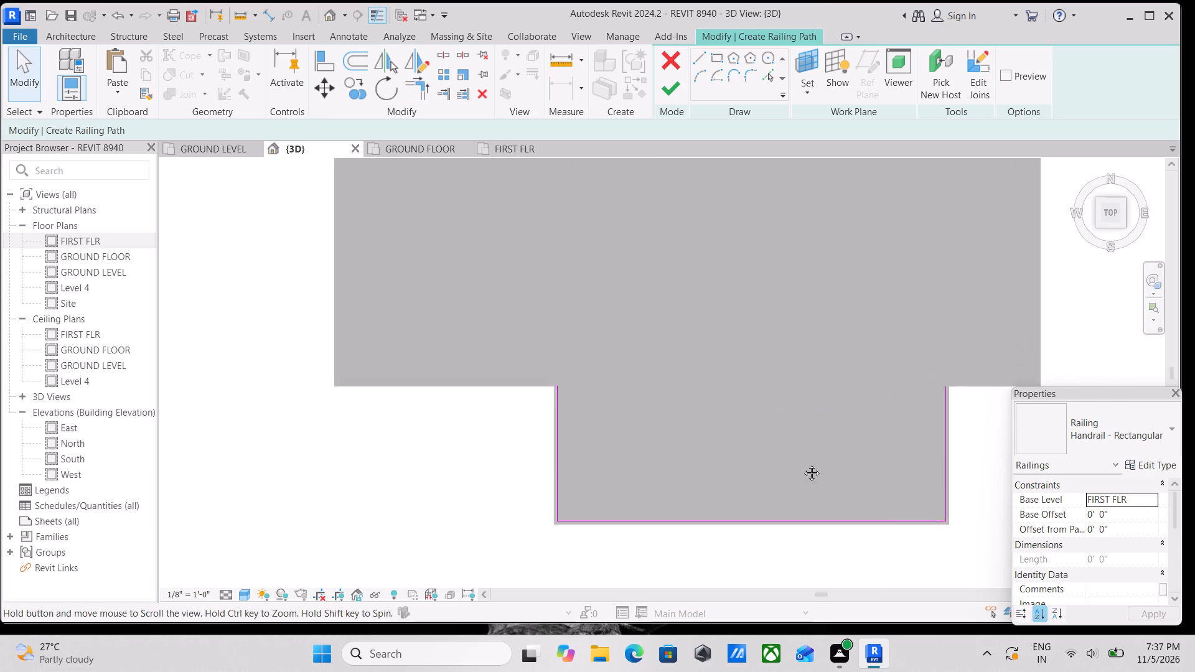
middle_drag(802, 464, 805, 466)
scroll(805, 466, up, 1)
scroll(1100, 512, down, 2)
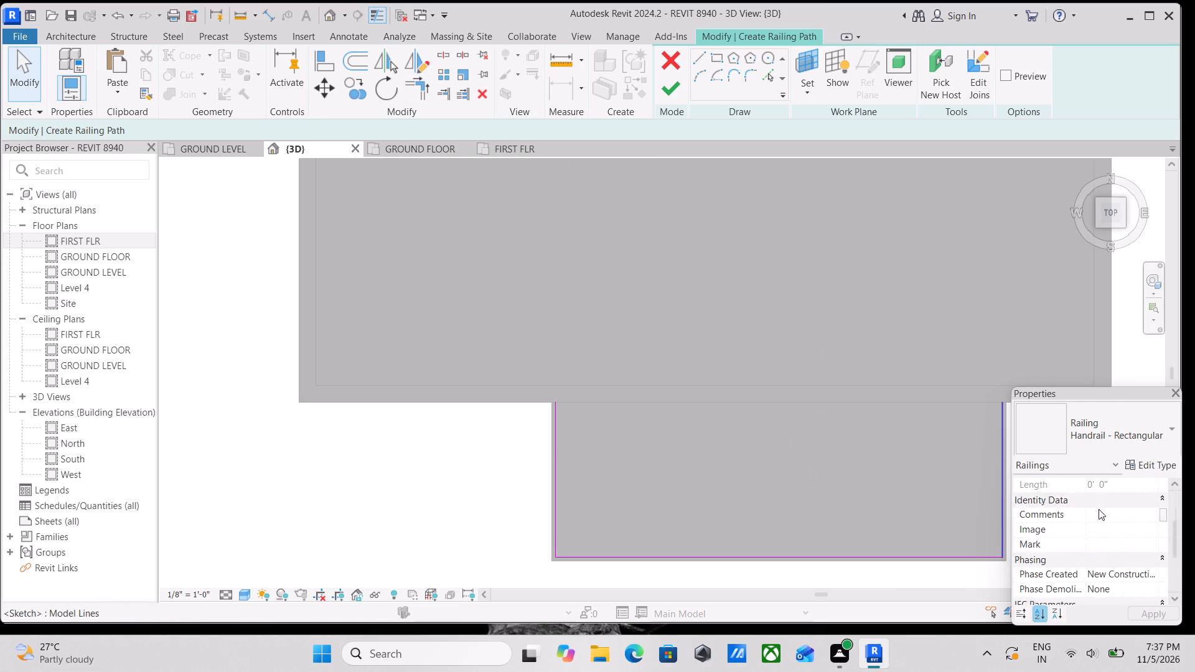
scroll(1099, 509, down, 1)
scroll(1104, 516, up, 3)
click(661, 93)
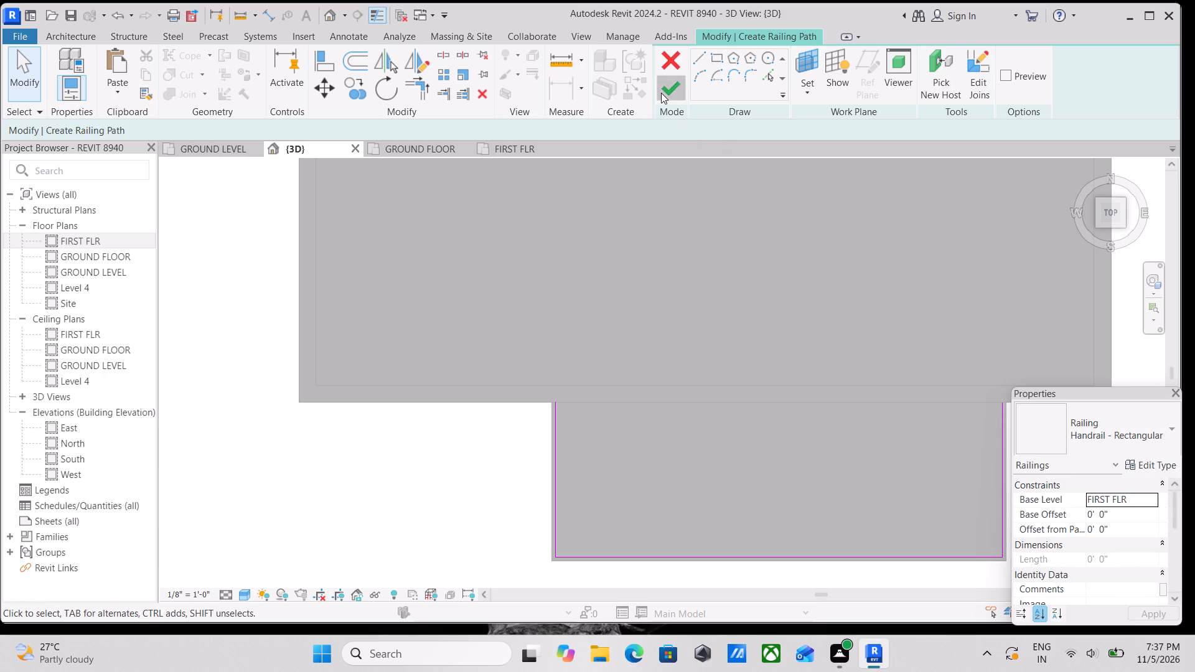
scroll(734, 325, down, 2)
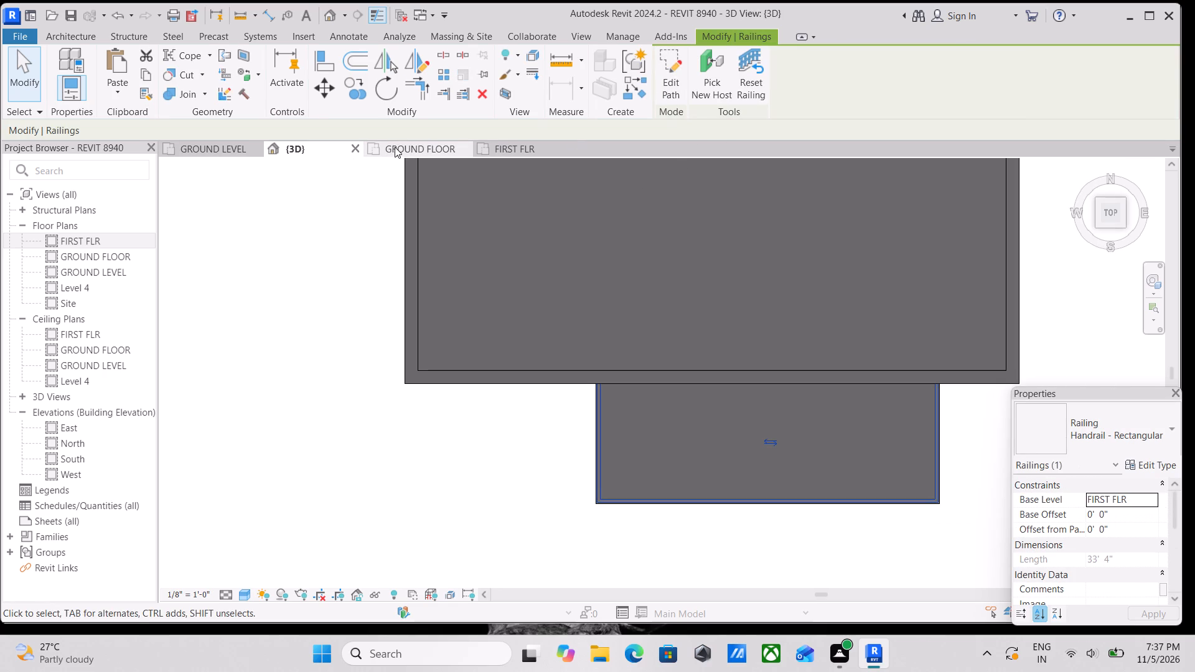
Open the FIRST FLR floor plan.
click(516, 152)
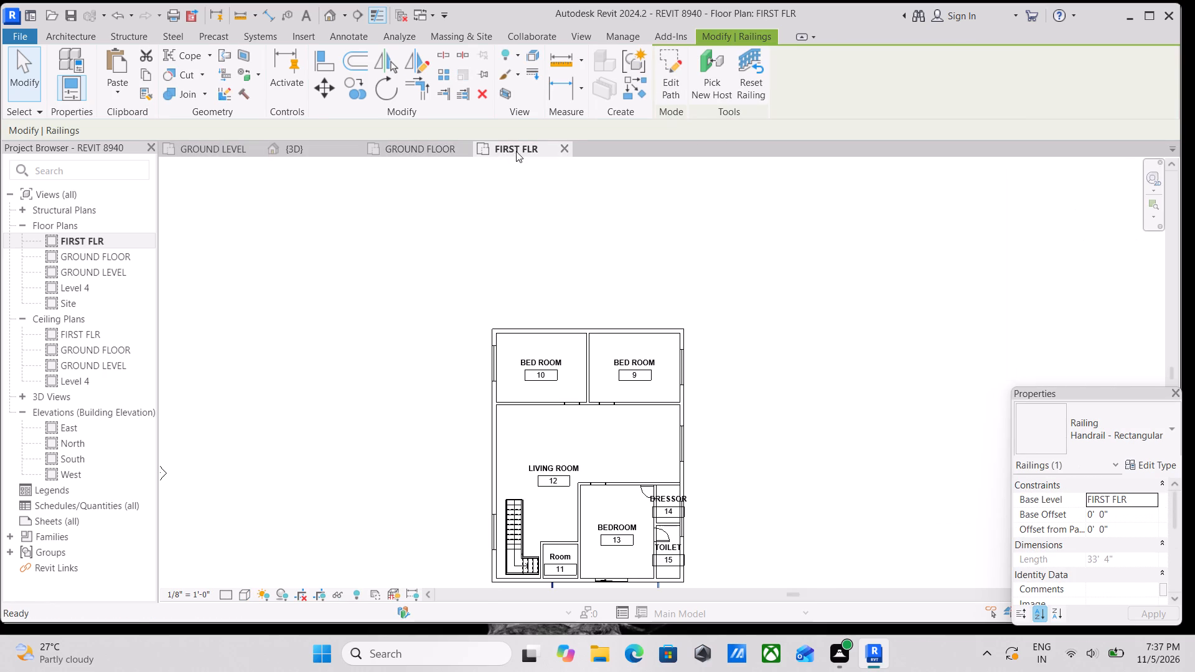
In the 3D view, change the projecting front slab's railing type to Glass Panel - Bottom Fill.
click(434, 146)
click(293, 139)
click(294, 142)
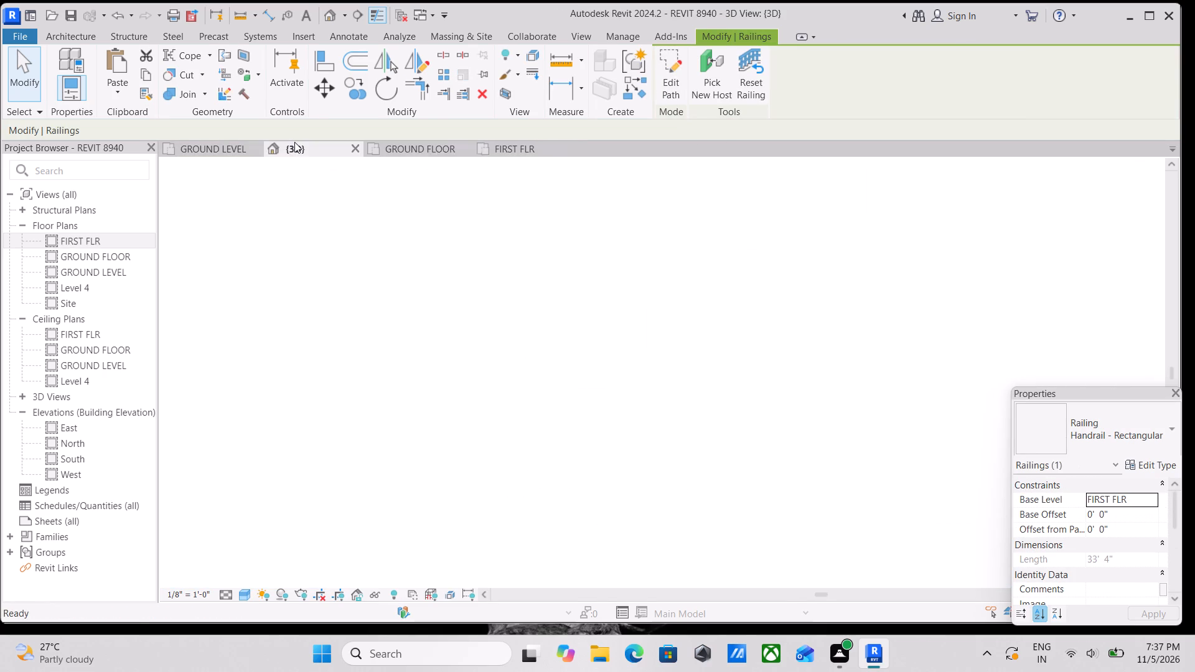
scroll(747, 419, down, 3)
shift+middle_drag(795, 455, 860, 225)
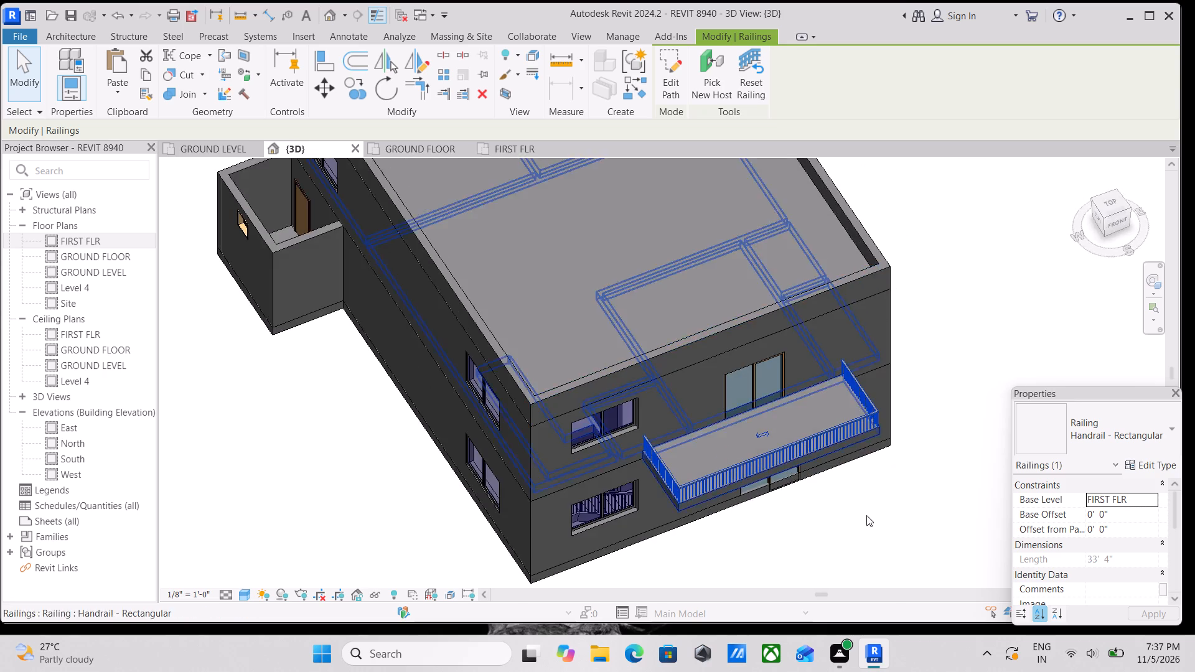
middle_drag(865, 514, 897, 327)
scroll(888, 485, up, 3)
scroll(649, 436, up, 3)
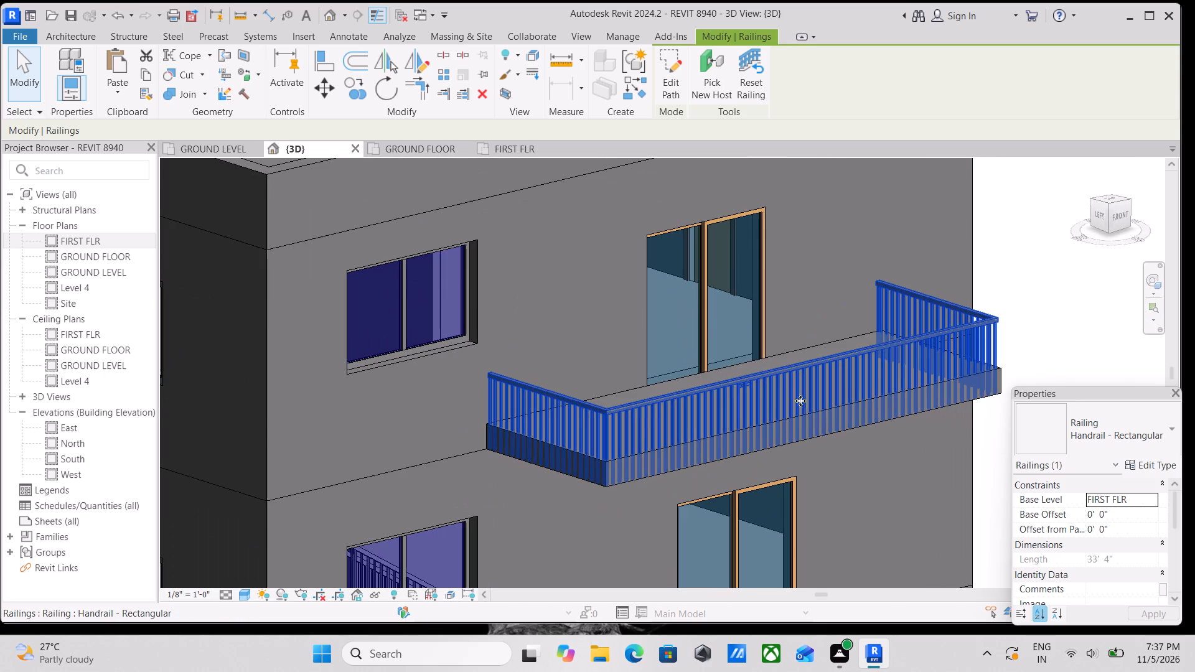
click(840, 358)
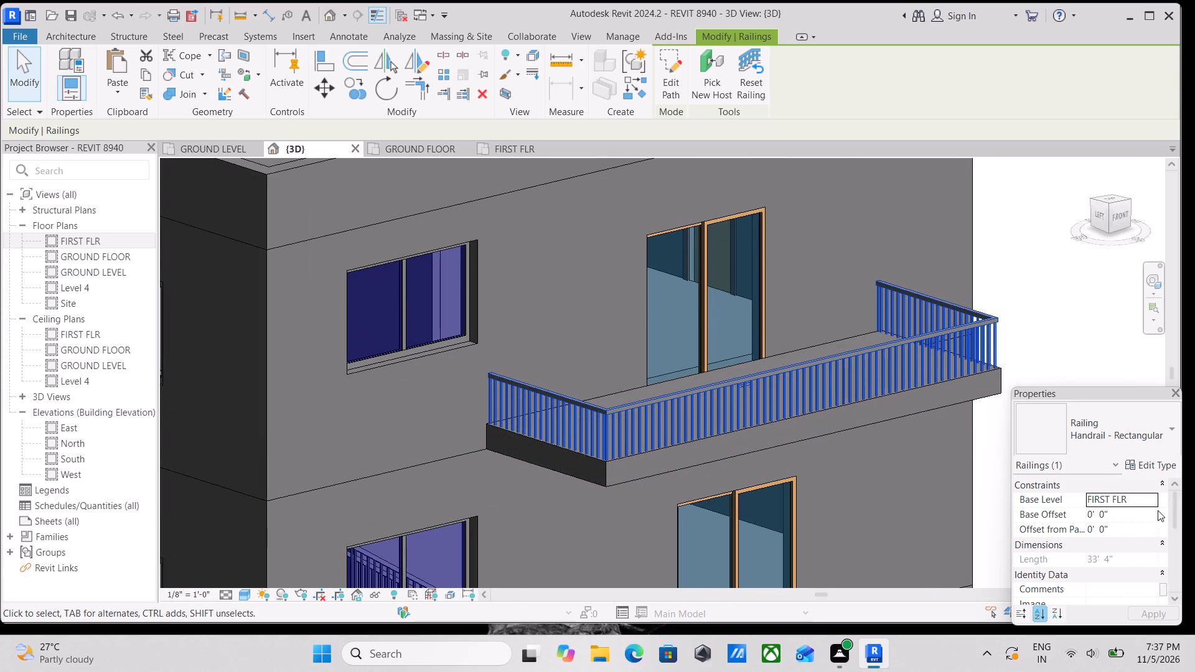
click(1148, 446)
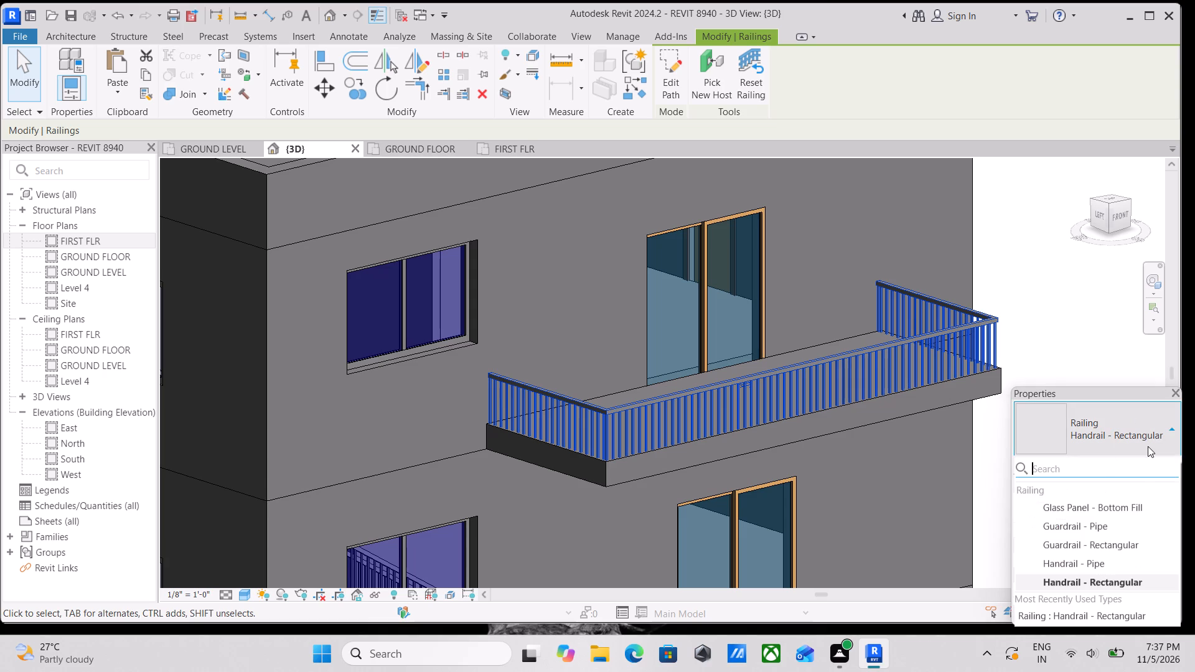
click(1130, 503)
key(Escape)
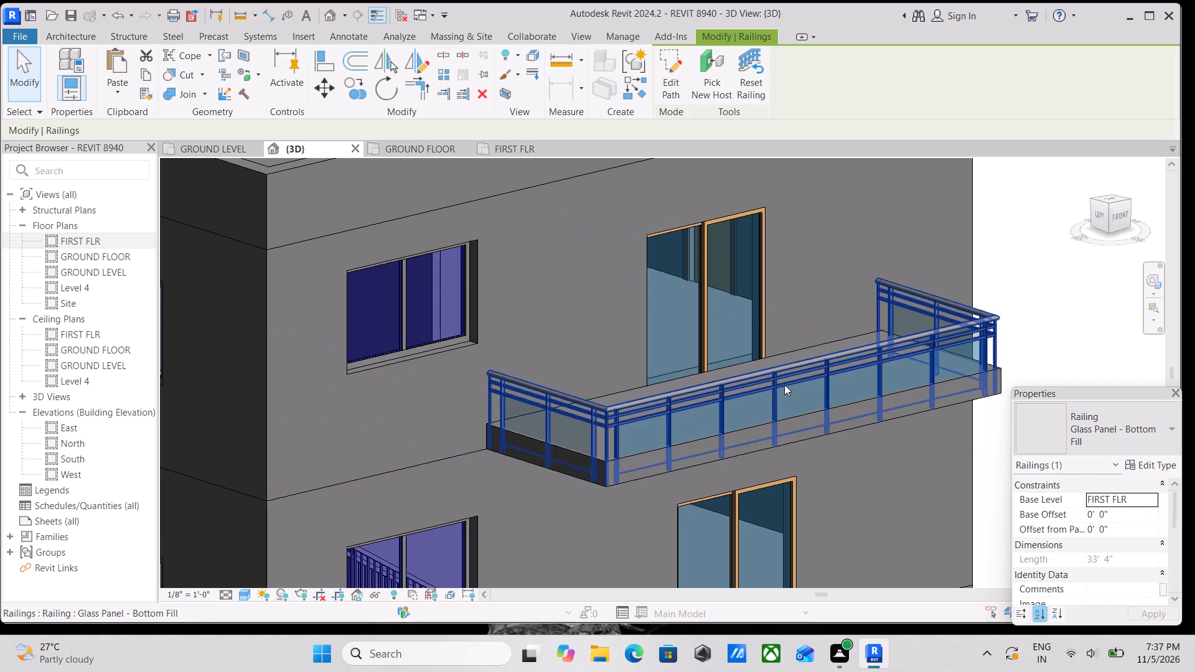
Set the base offset of the front slab's glass railing to 6" above FIRST FLR.
click(693, 409)
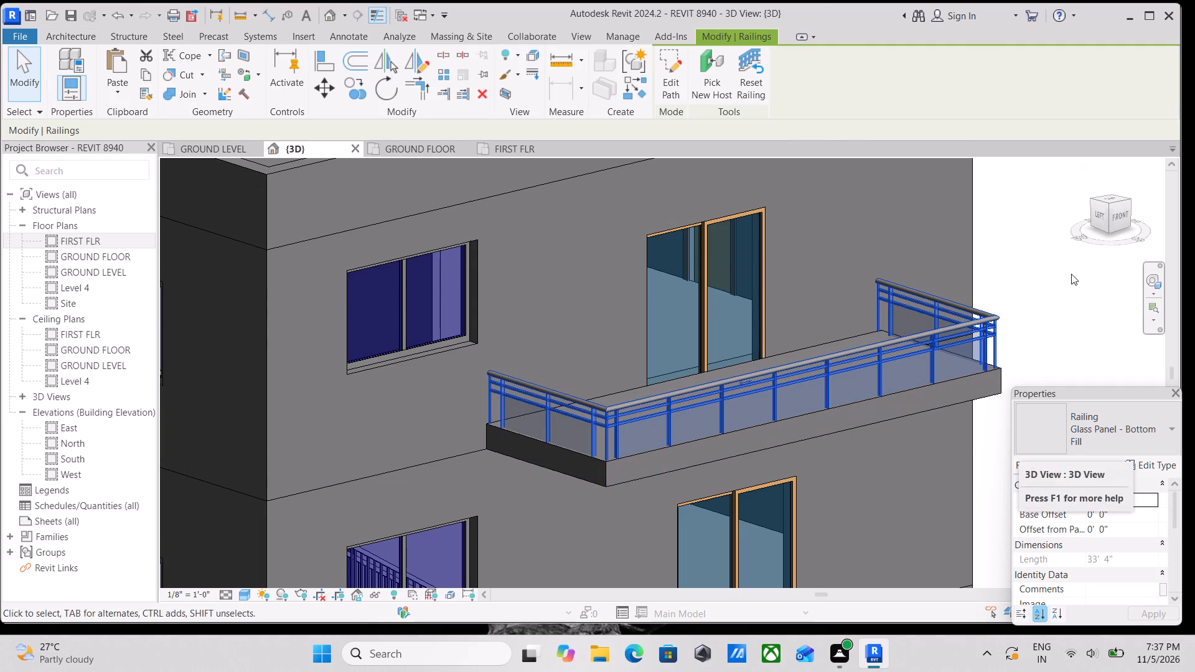
click(1126, 214)
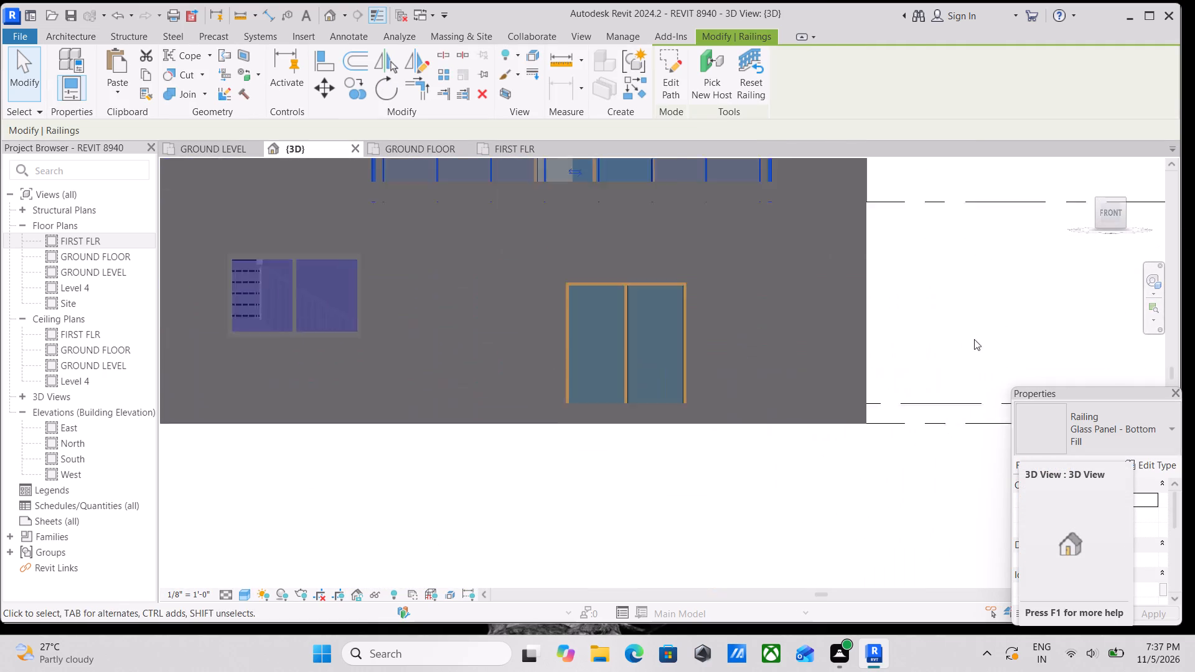
click(845, 347)
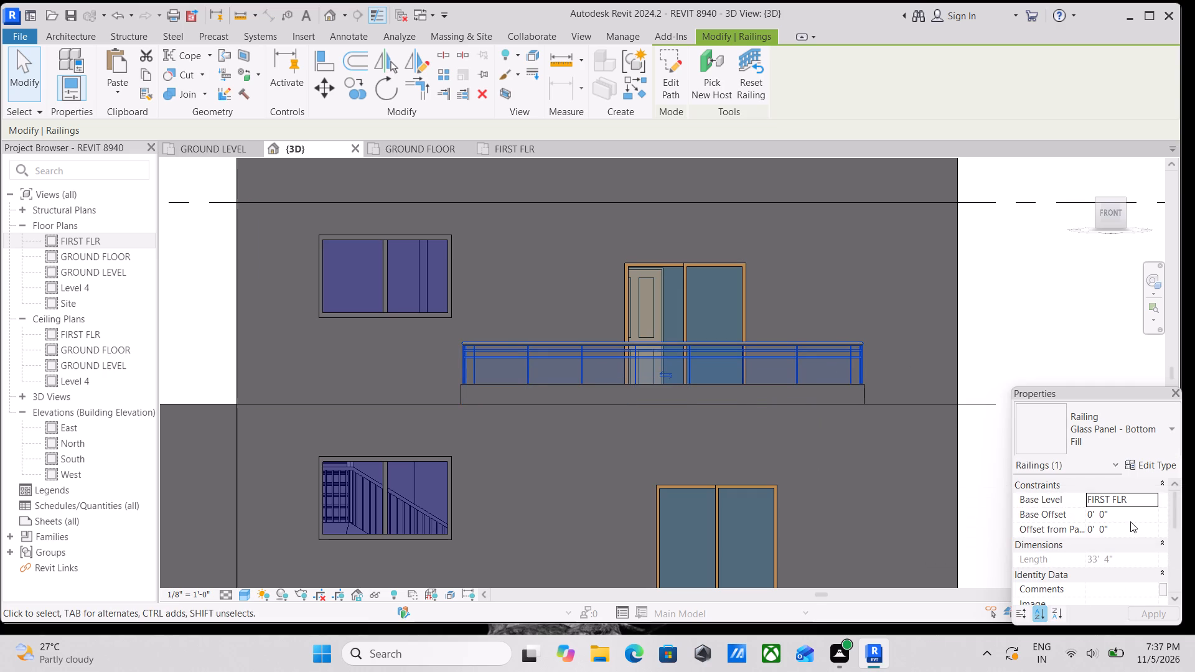
click(1112, 518)
drag(1112, 518, 1110, 518)
drag(1110, 518, 1048, 519)
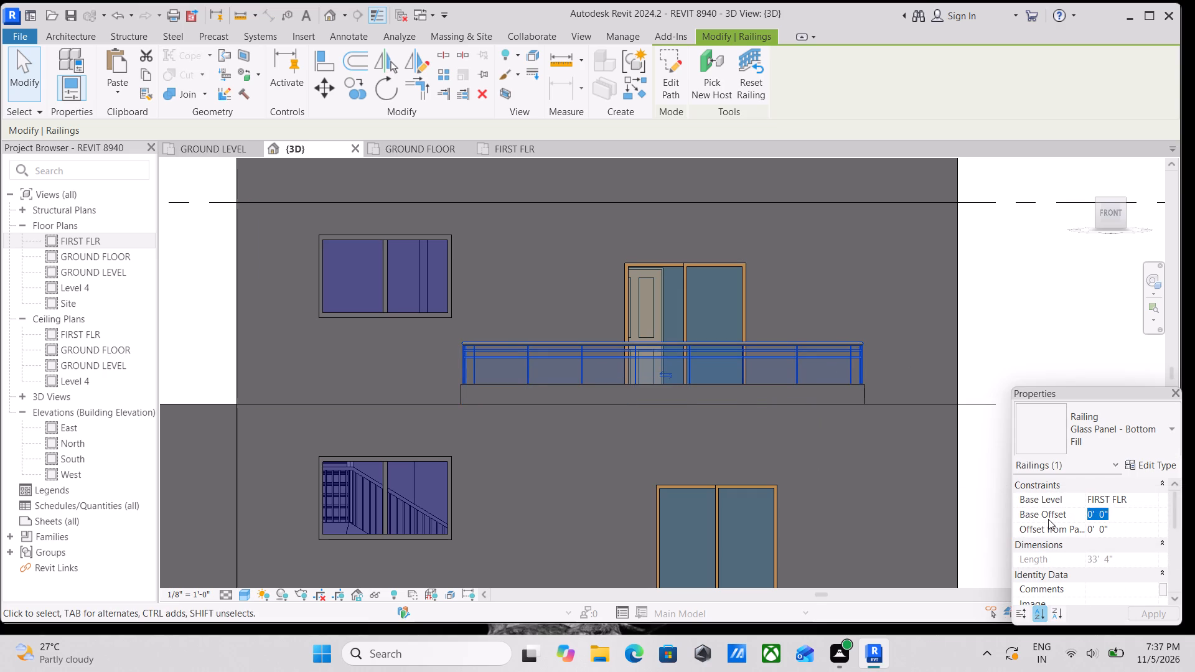
key(6)
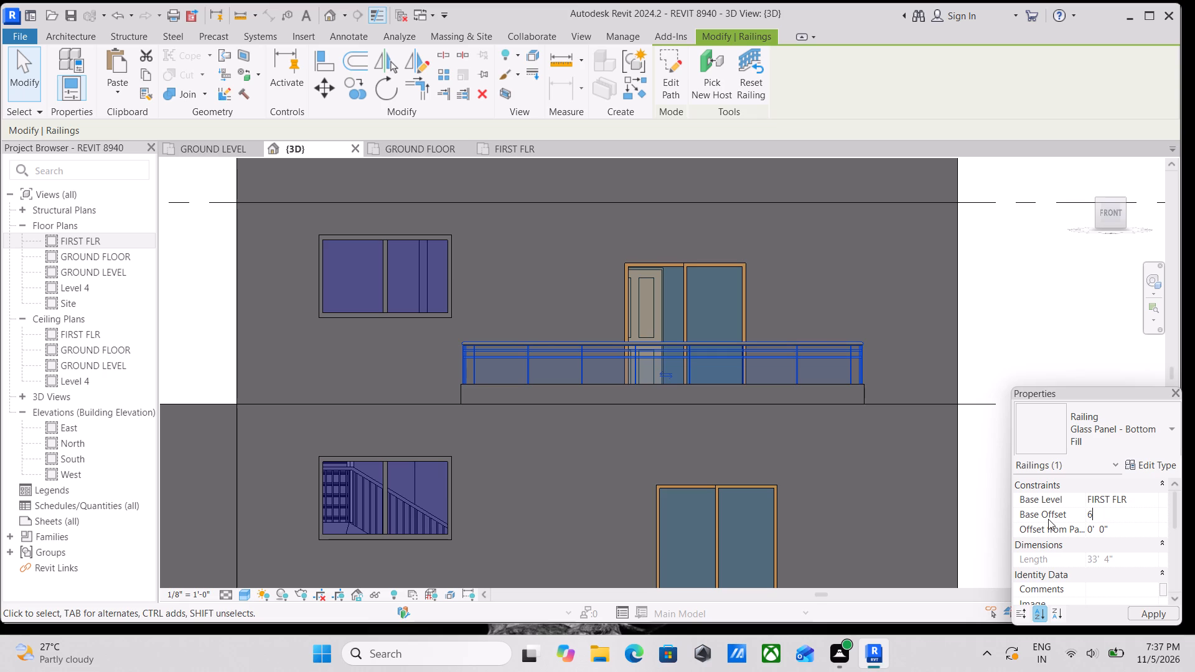
key(shift+quotedbl)
key(Return)
scroll(830, 456, down, 2)
key(Escape)
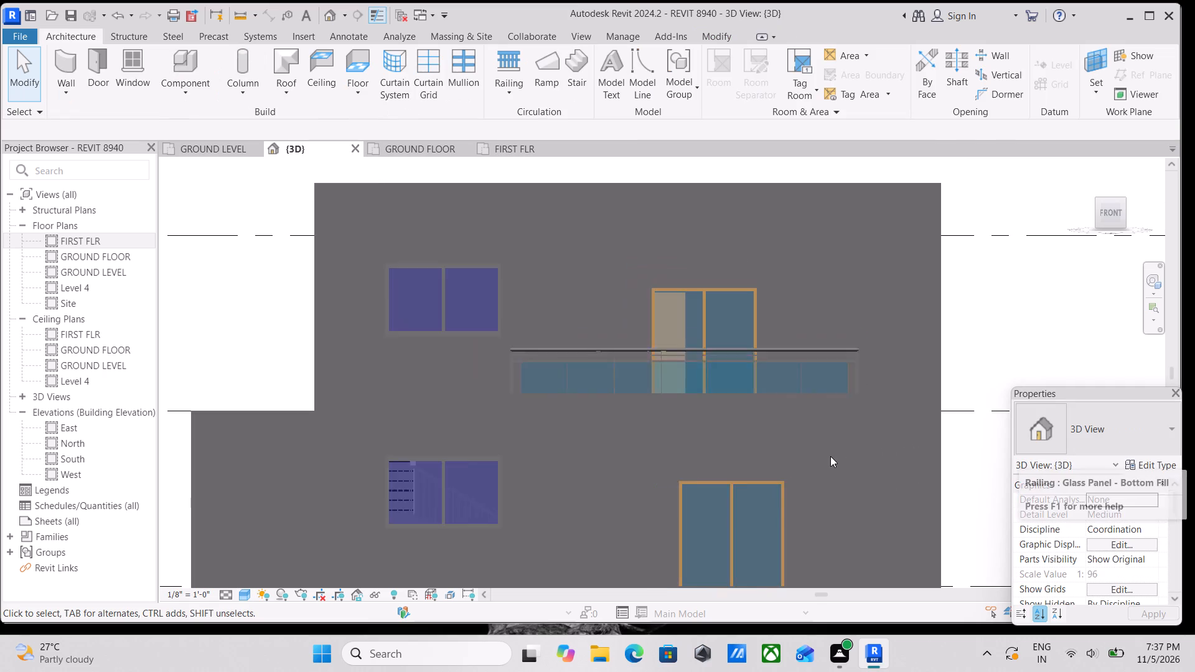
Examine the glass railing against the projecting slab and the FIRST FLR exterior wall around the corner from it in 3D.
scroll(800, 477, down, 1)
shift+middle_drag(789, 485, 936, 642)
scroll(642, 536, up, 3)
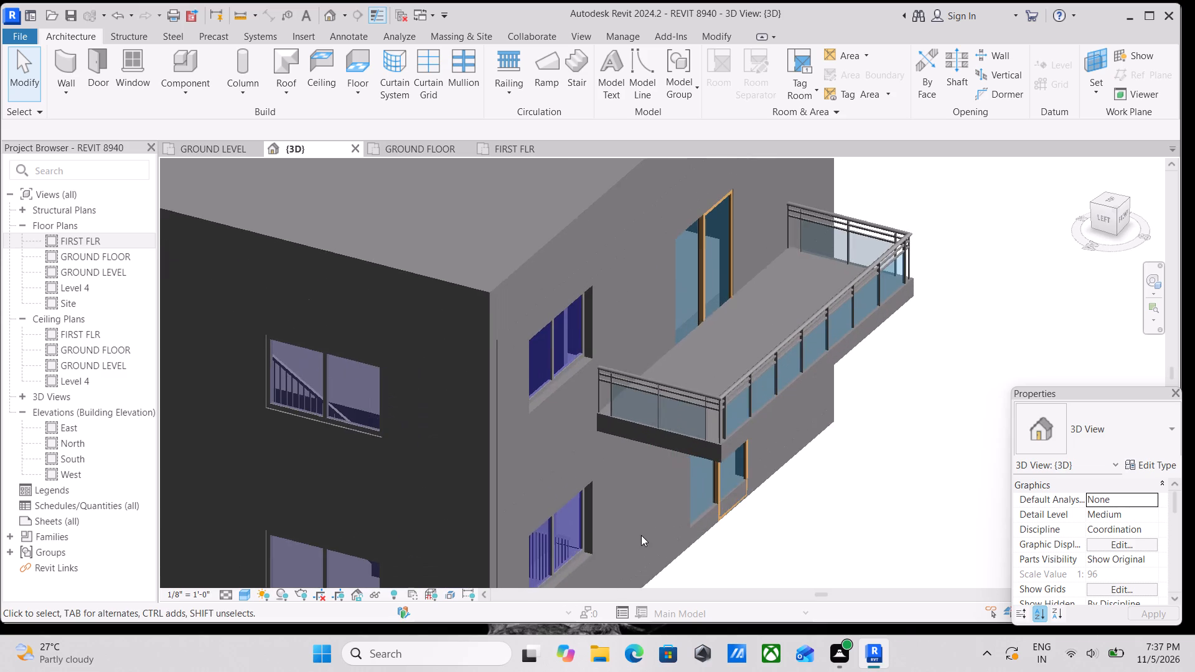
shift+middle_drag(710, 506, 584, 357)
shift+middle_drag(591, 371, 743, 478)
scroll(917, 477, down, 1)
middle_drag(916, 477, 714, 436)
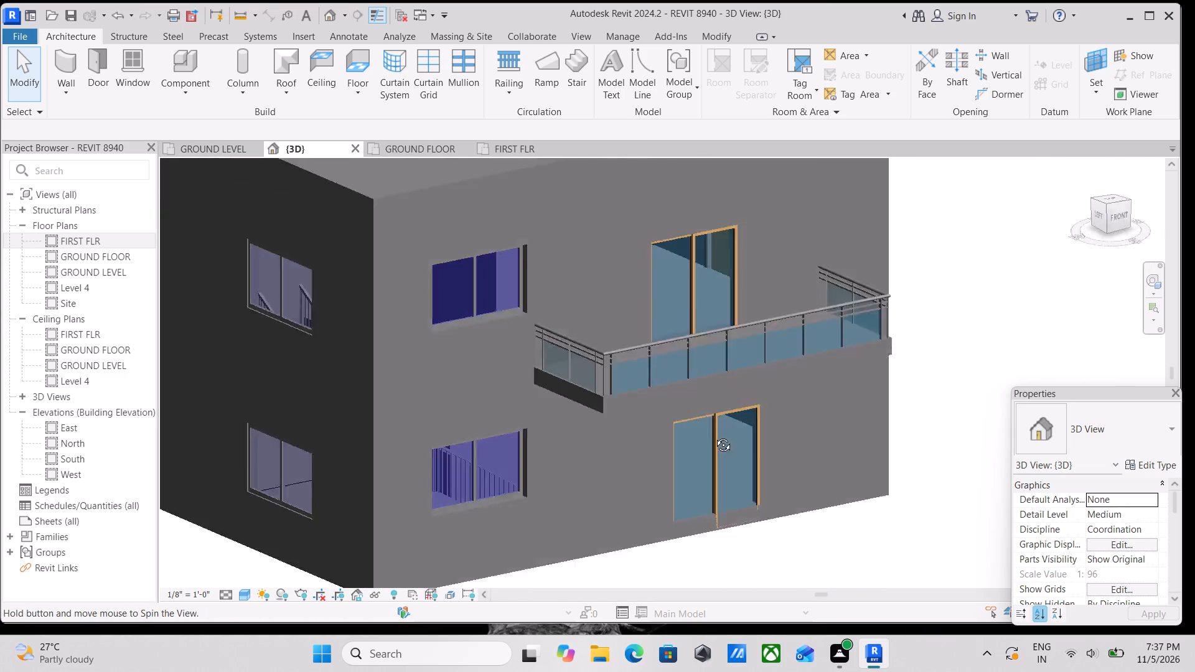
middle_drag(714, 436, 560, 405)
middle_drag(861, 453, 684, 440)
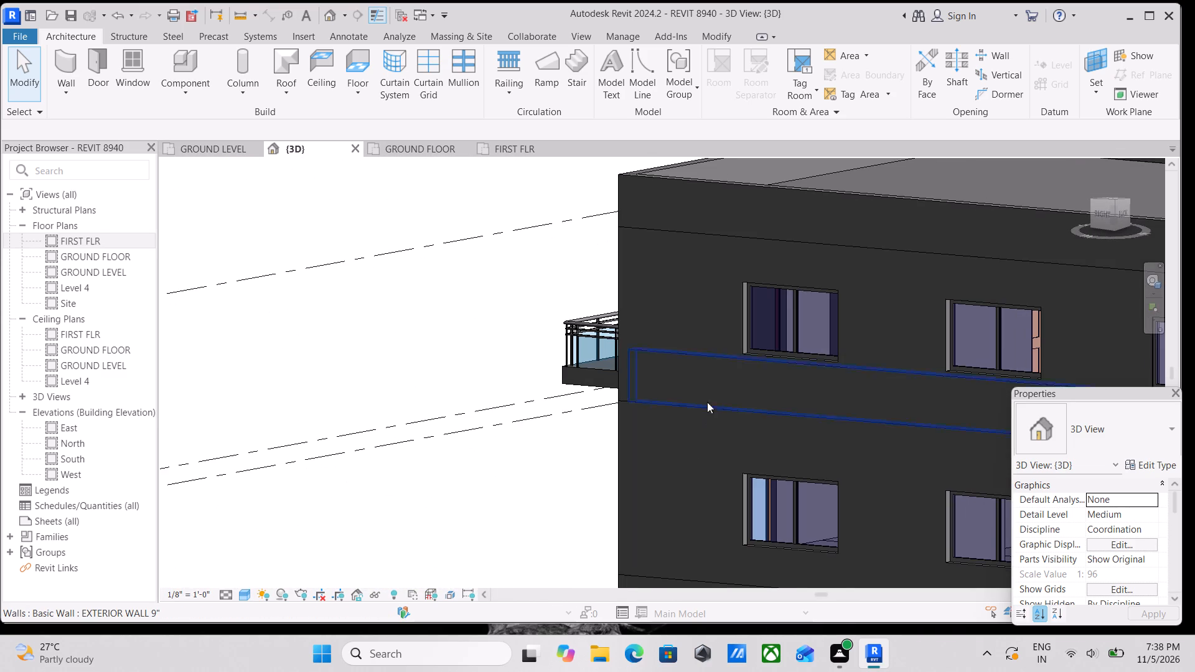
click(634, 357)
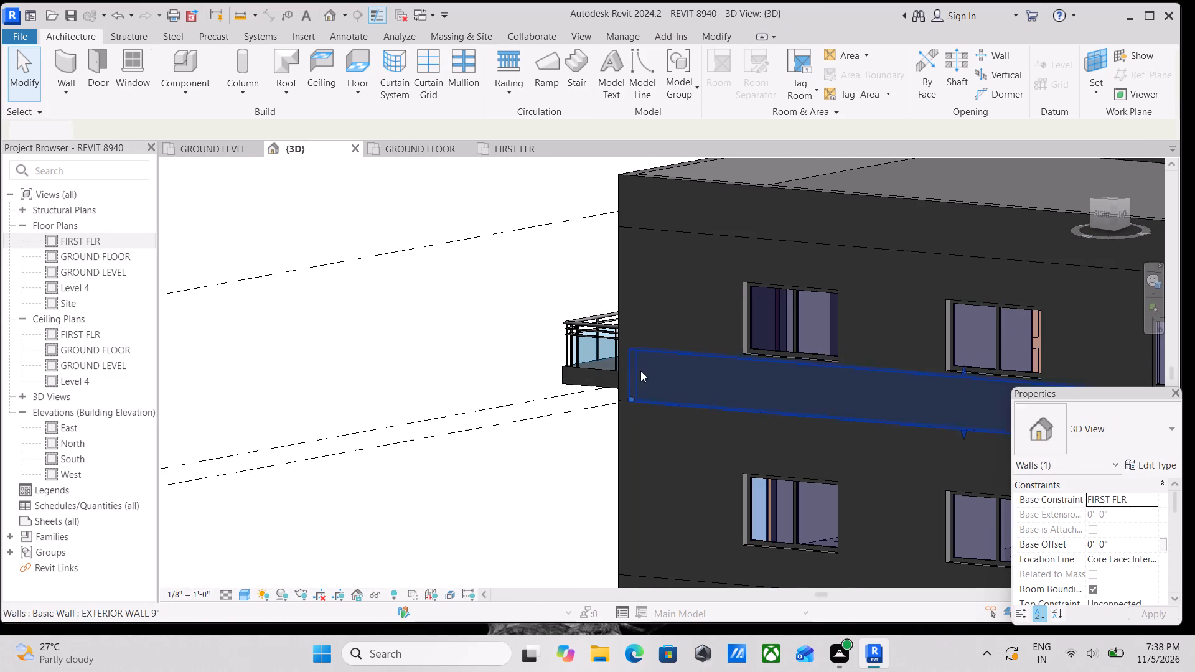
scroll(724, 413, down, 1)
shift+middle_drag(724, 413, 887, 457)
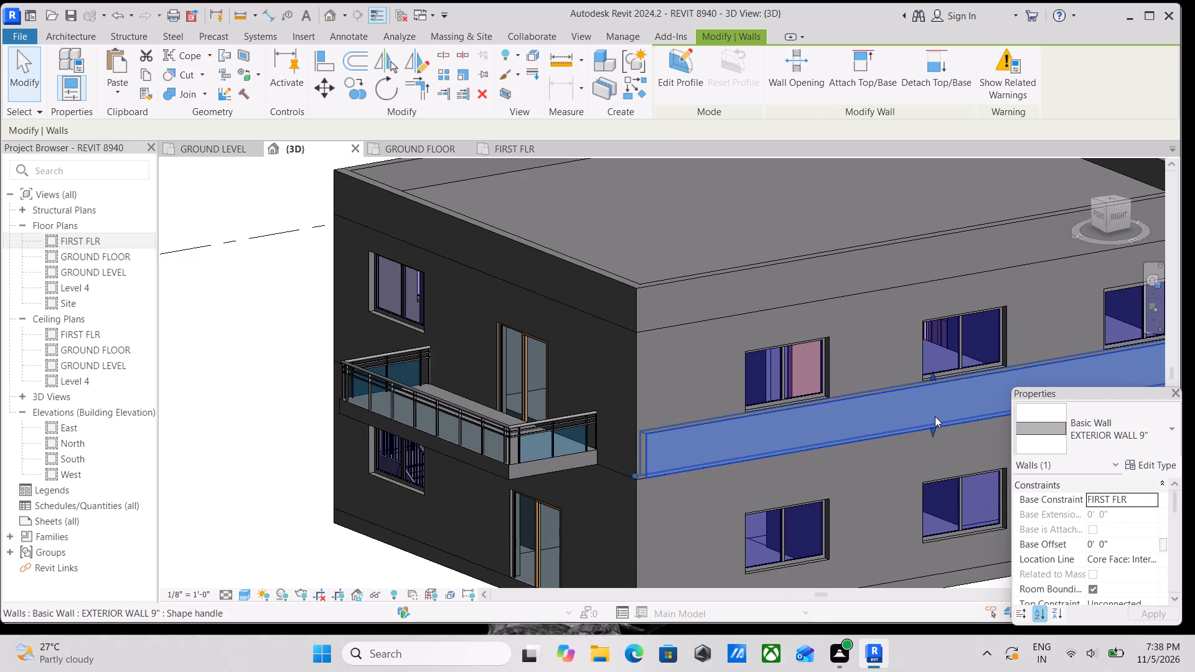
right_click(935, 416)
click(1010, 391)
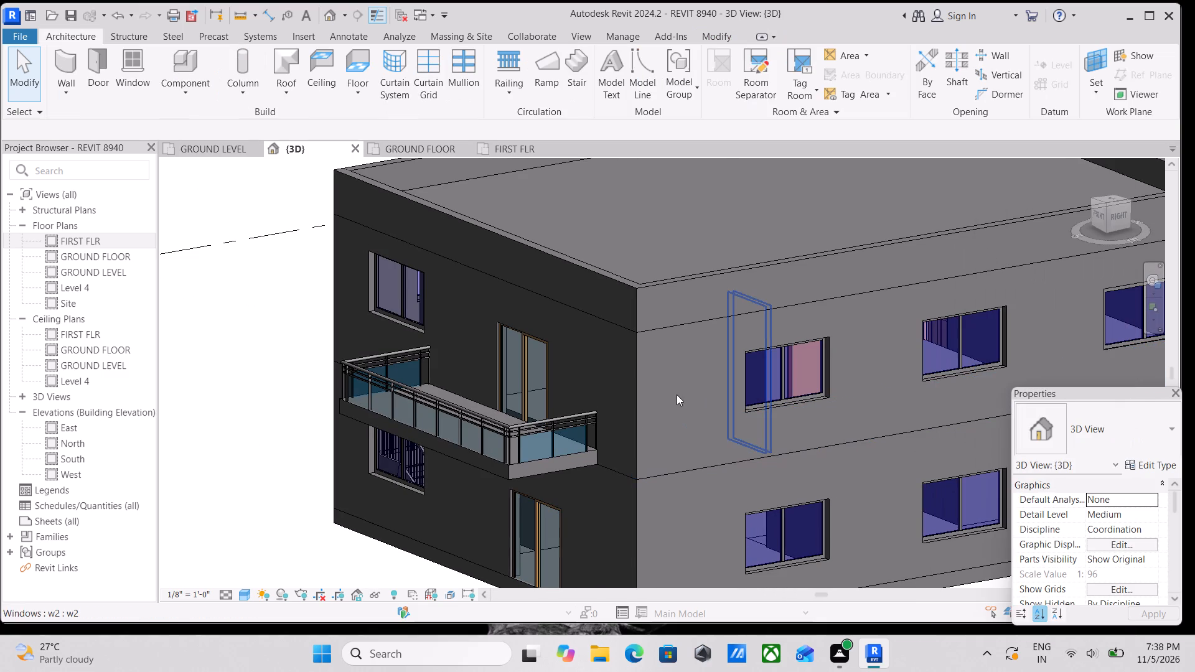
Examine the house's outer walls, the front balcony with its glass railing and the roof's surrounding wall.
scroll(719, 459, down, 2)
shift+middle_drag(719, 459, 926, 424)
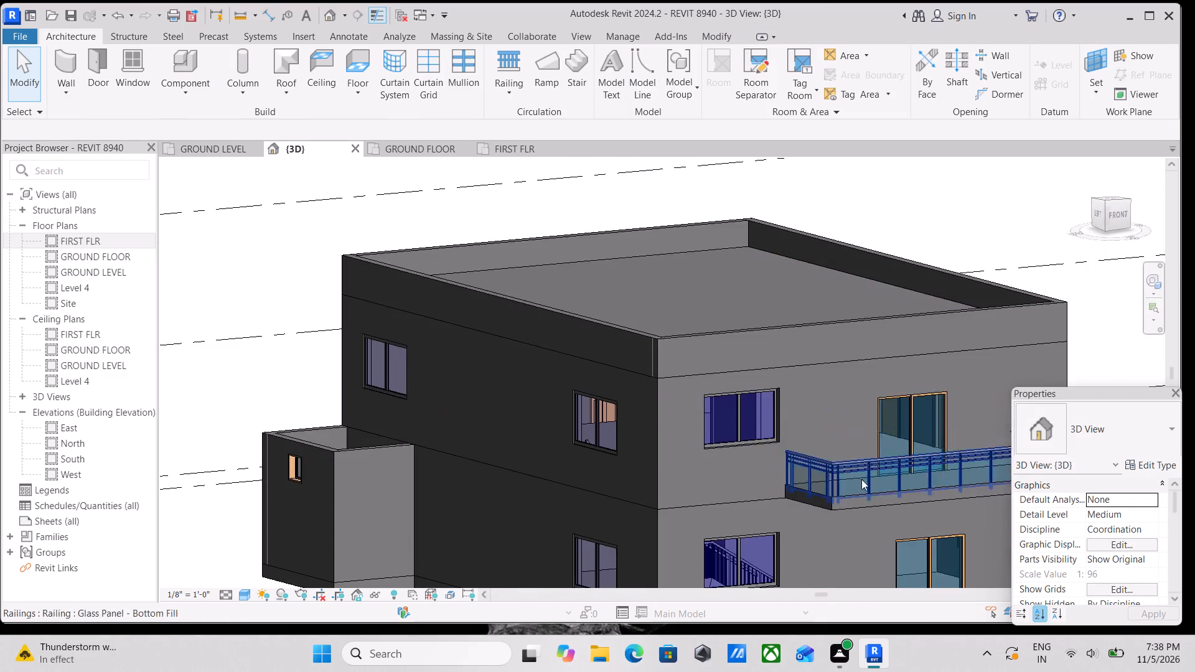
middle_drag(855, 479, 762, 376)
shift+middle_drag(715, 404, 759, 454)
middle_drag(651, 467, 745, 393)
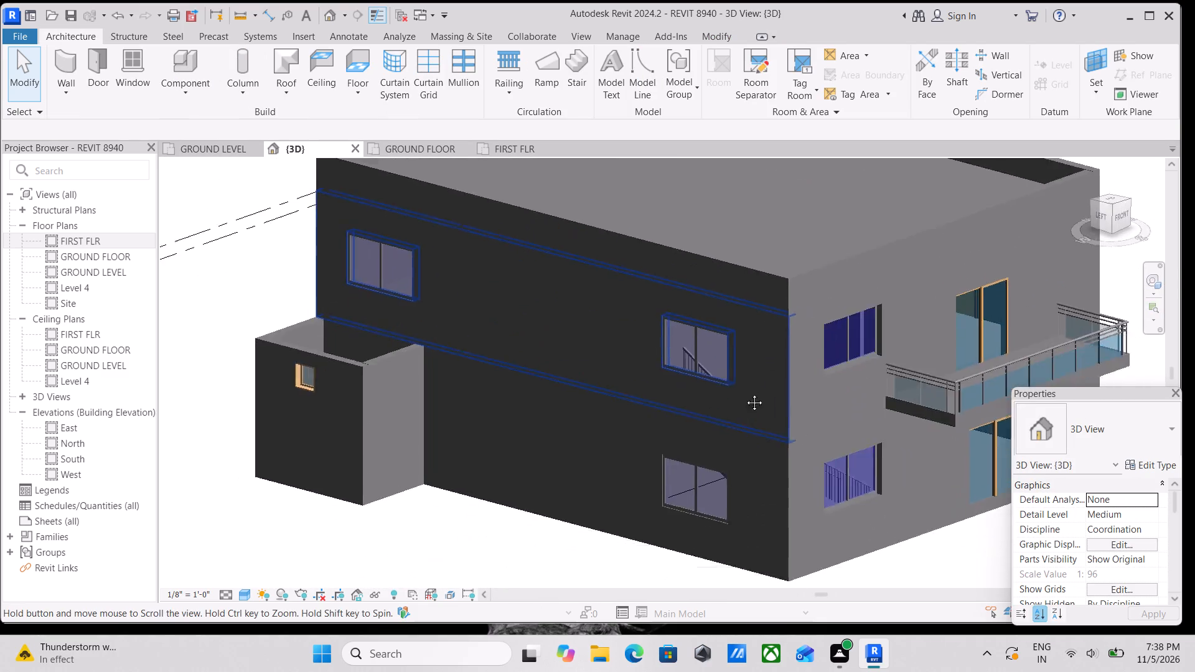
middle_drag(745, 393, 568, 437)
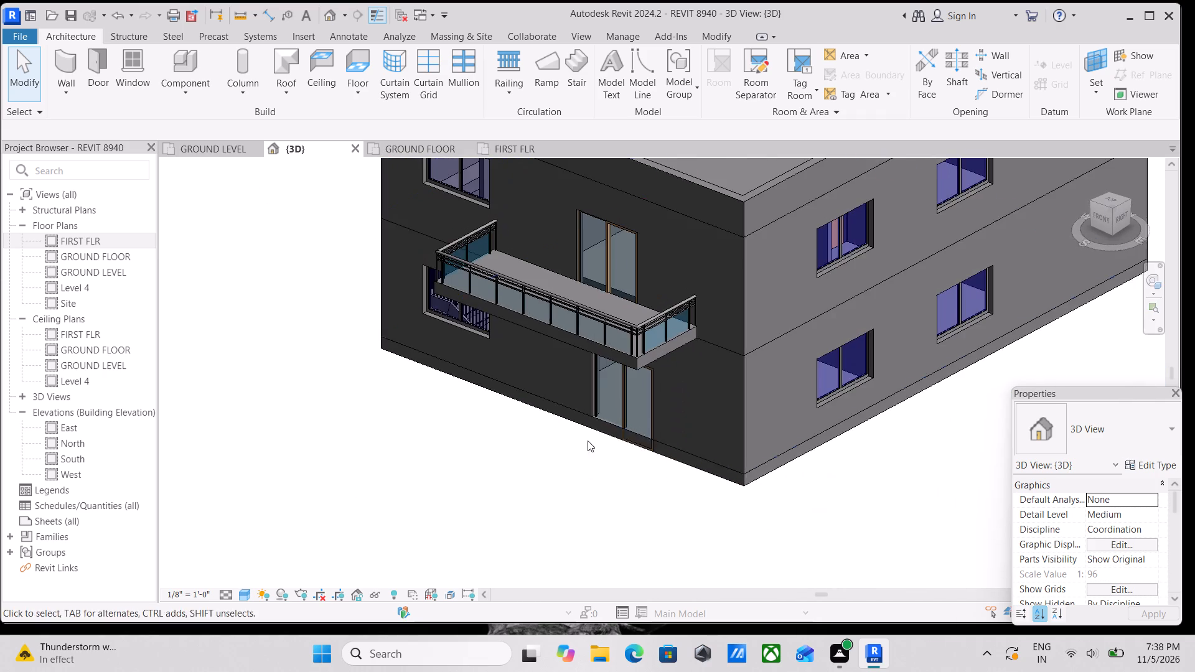
scroll(657, 439, up, 1)
middle_drag(657, 439, 704, 472)
scroll(733, 411, up, 2)
middle_drag(735, 412, 799, 474)
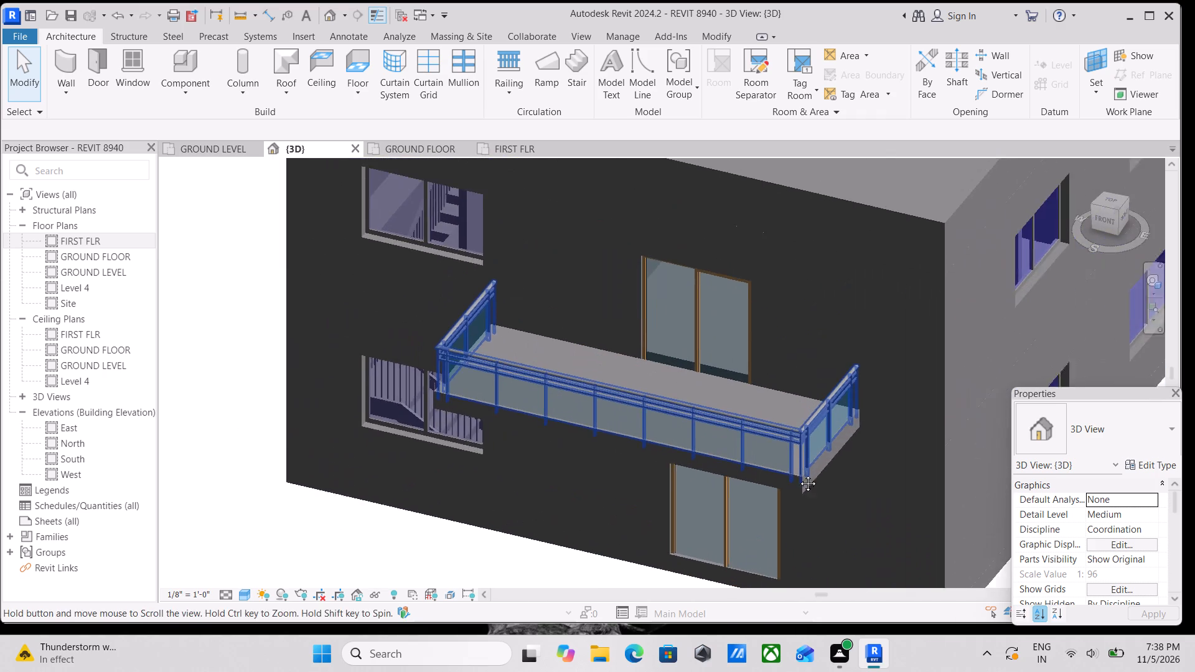
middle_drag(799, 474, 800, 476)
scroll(800, 476, up, 1)
scroll(800, 476, down, 5)
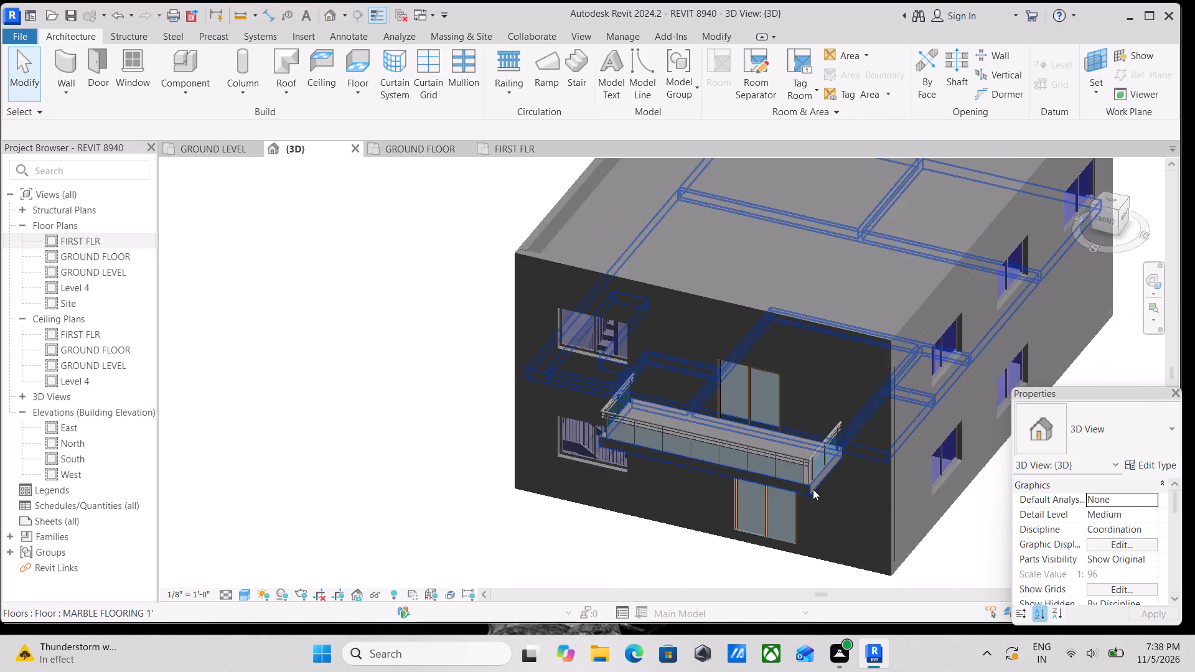
scroll(813, 489, down, 3)
middle_drag(830, 460, 912, 576)
scroll(831, 394, up, 1)
middle_drag(831, 394, 823, 477)
scroll(823, 477, up, 4)
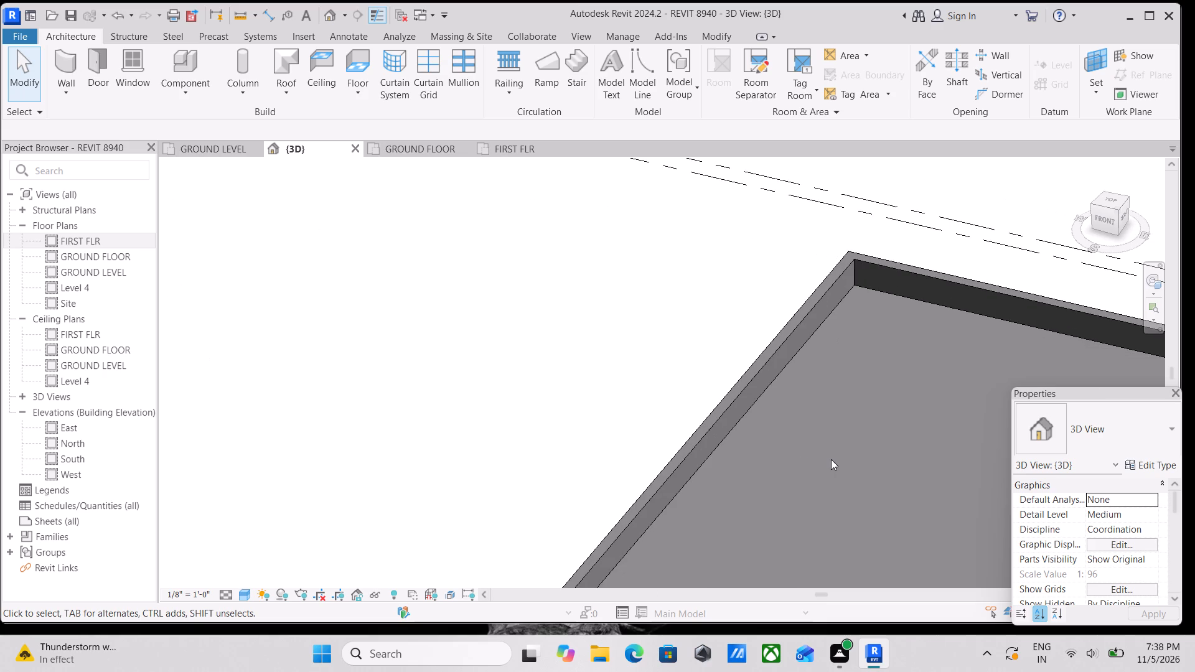
Review the front facade, the balcony and the walled flat roof of the whole house in 3D.
scroll(831, 459, down, 6)
middle_drag(833, 484, 782, 386)
middle_drag(776, 503, 797, 404)
scroll(808, 478, up, 6)
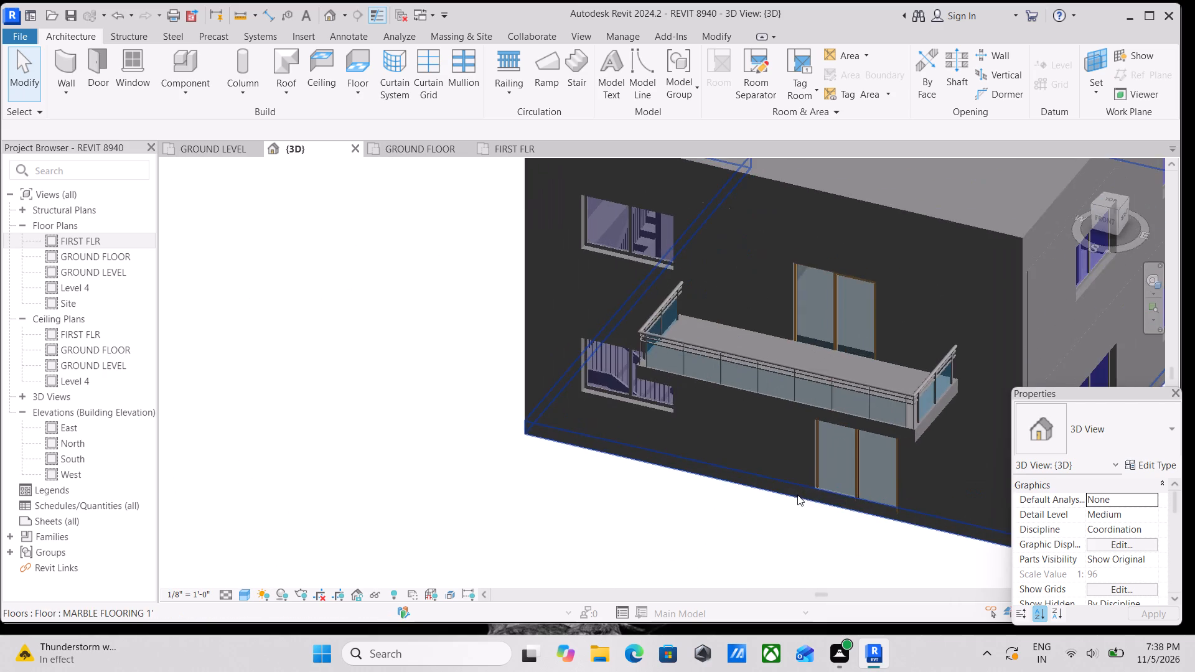
middle_drag(797, 495, 831, 425)
scroll(831, 424, down, 7)
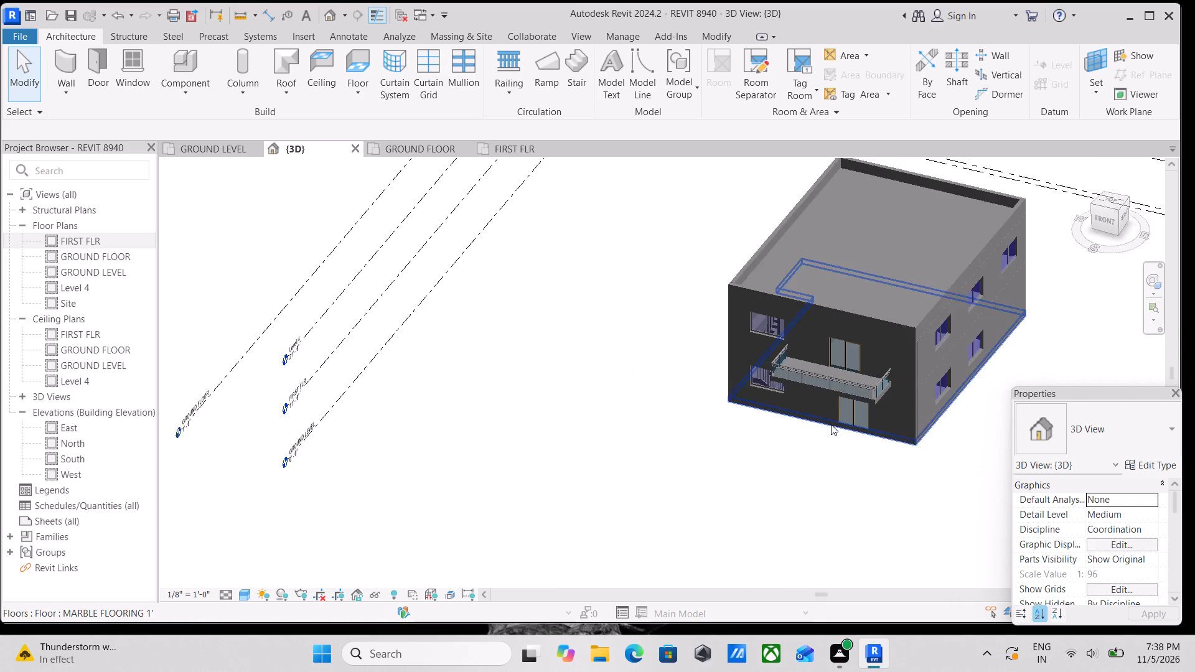
scroll(926, 564, up, 2)
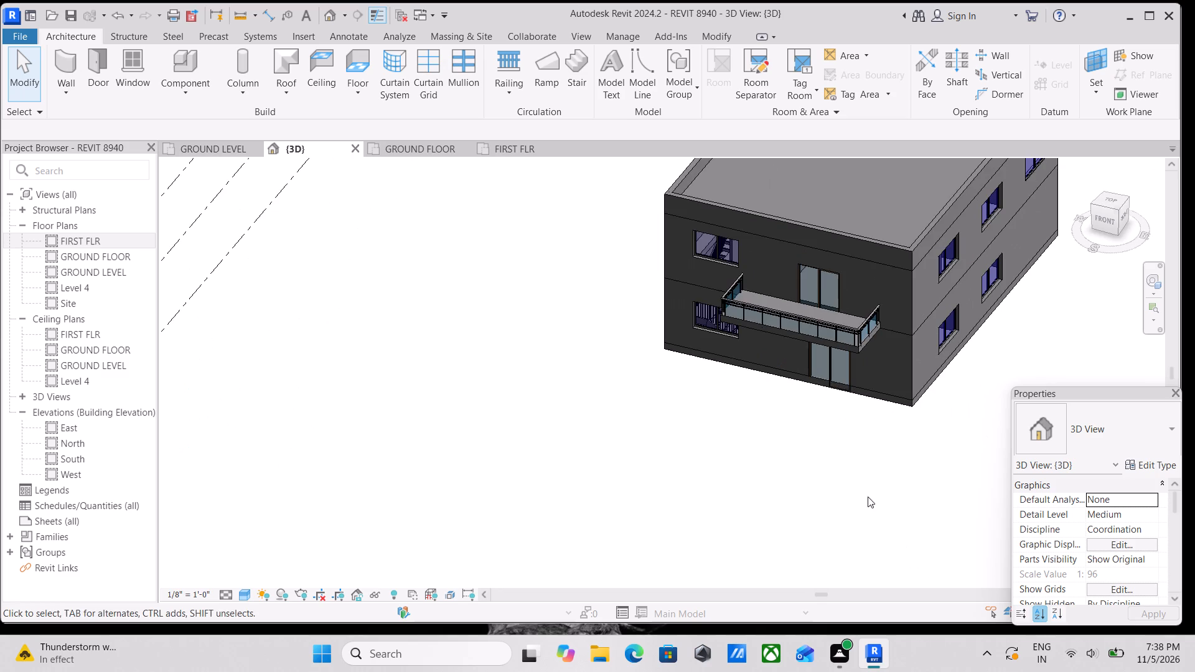
scroll(534, 234, up, 1)
middle_drag(534, 235, 579, 336)
middle_drag(604, 264, 494, 379)
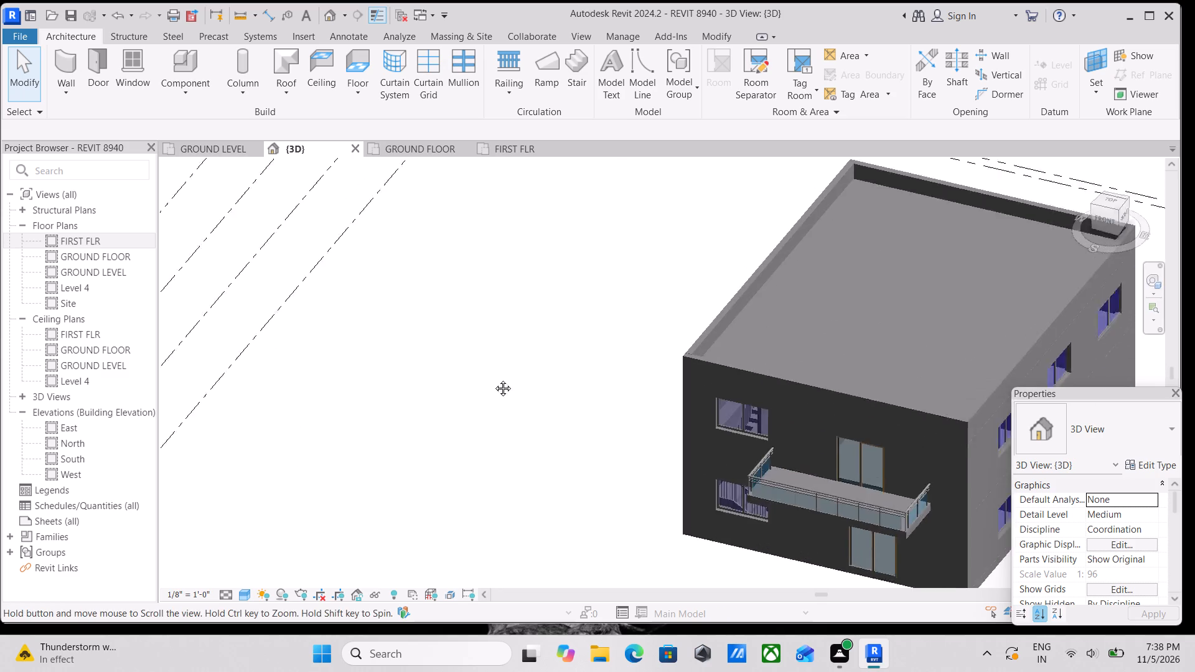
middle_drag(494, 379, 464, 395)
middle_drag(542, 295, 496, 350)
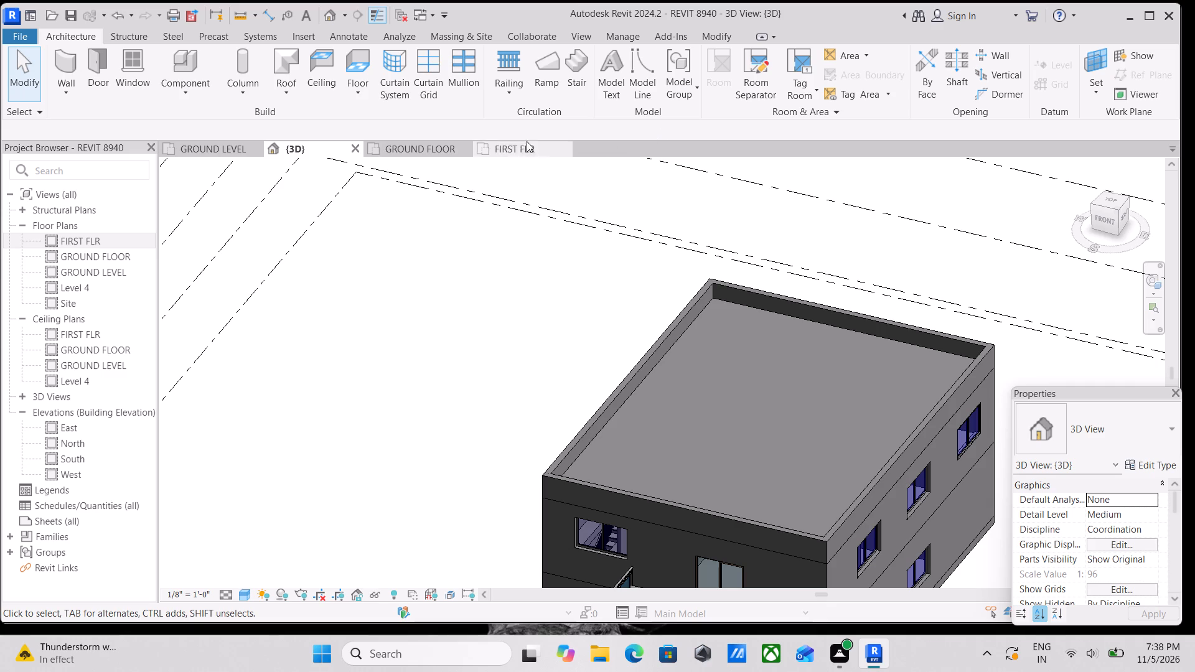
Examine the roof outline and the small projecting room of the house from above in 3D.
click(456, 40)
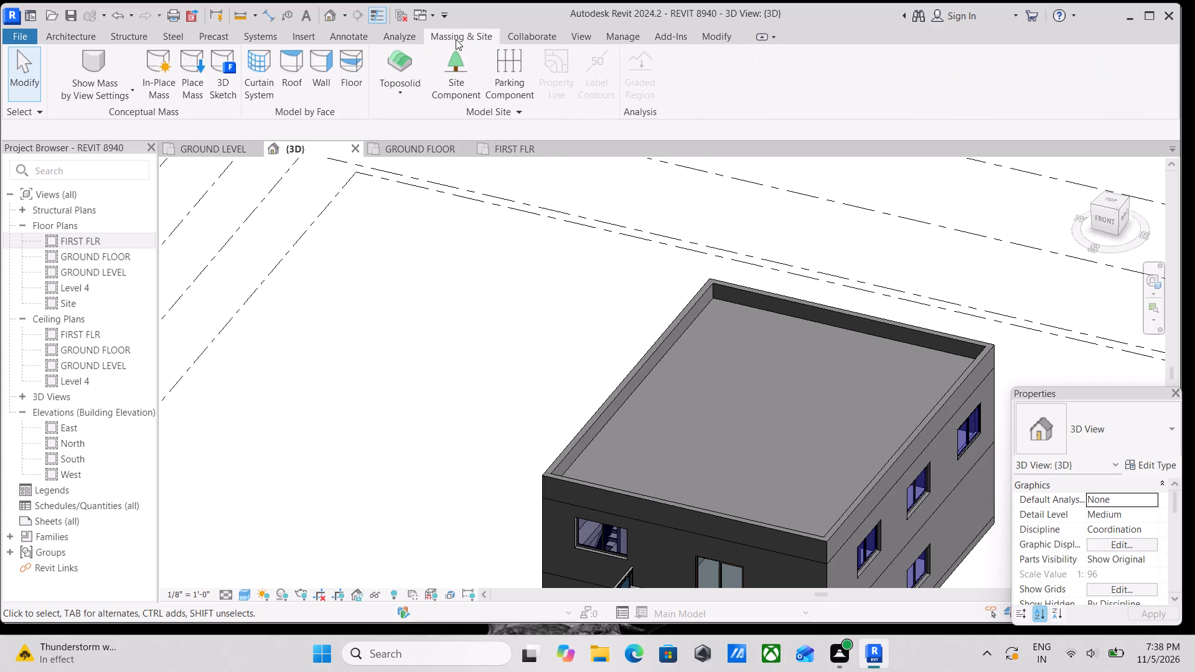
scroll(637, 291, down, 2)
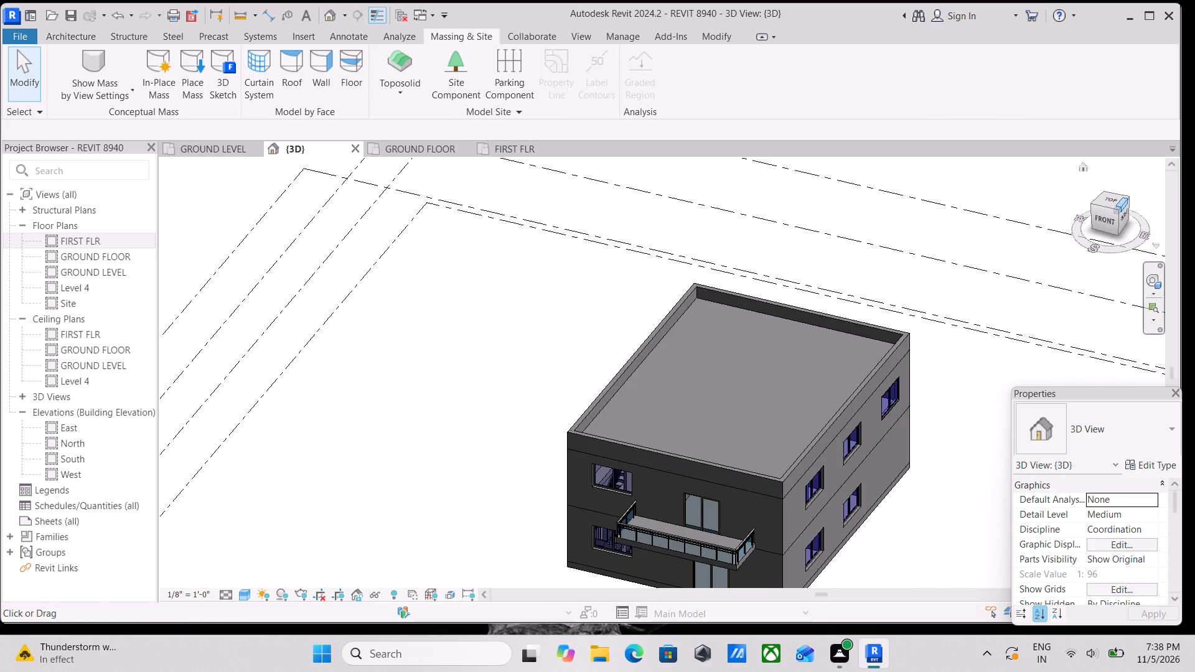
click(1120, 205)
click(1114, 202)
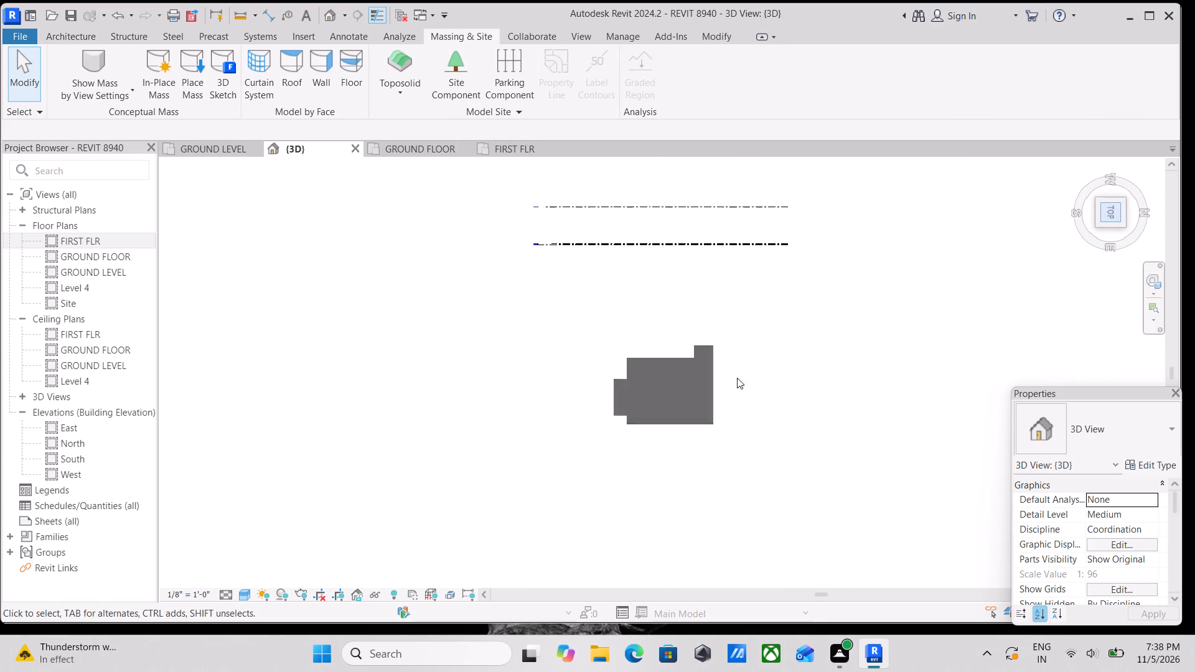
scroll(640, 395, up, 4)
scroll(752, 320, up, 5)
middle_drag(597, 305, 621, 307)
scroll(660, 334, up, 3)
middle_drag(799, 315, 746, 320)
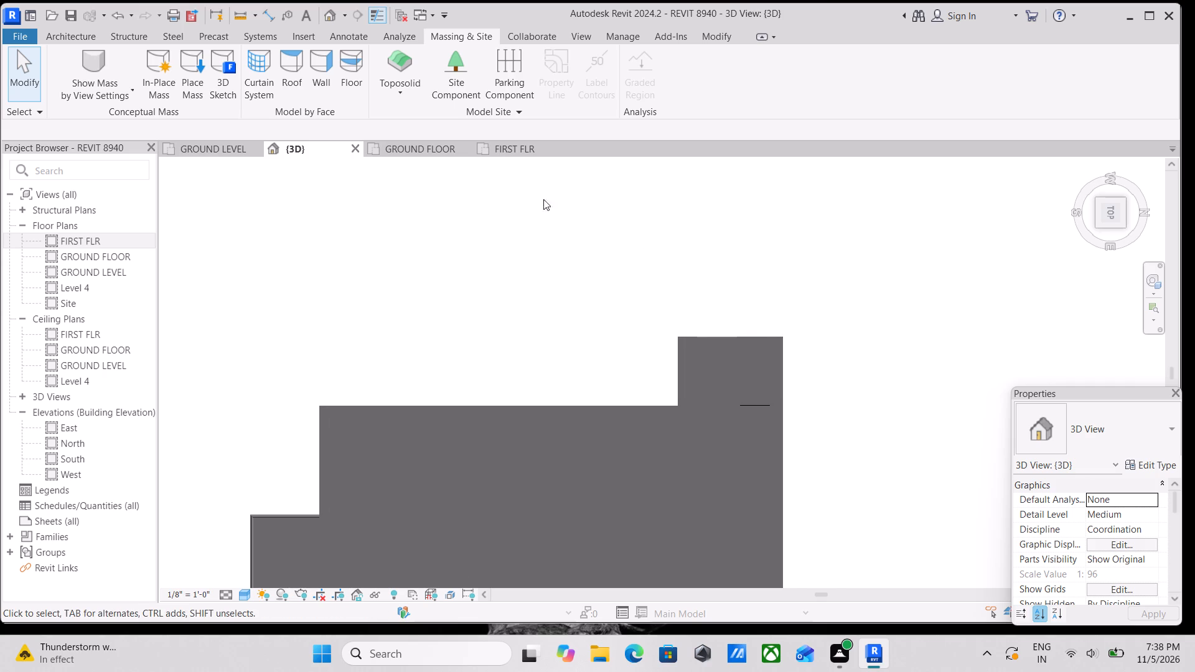
In the GROUND FLOOR plan, create a sloped ROOFING 6" roof from a rectangular footprint along the small projecting room's outer wall faces.
click(433, 145)
middle_drag(612, 319, 680, 629)
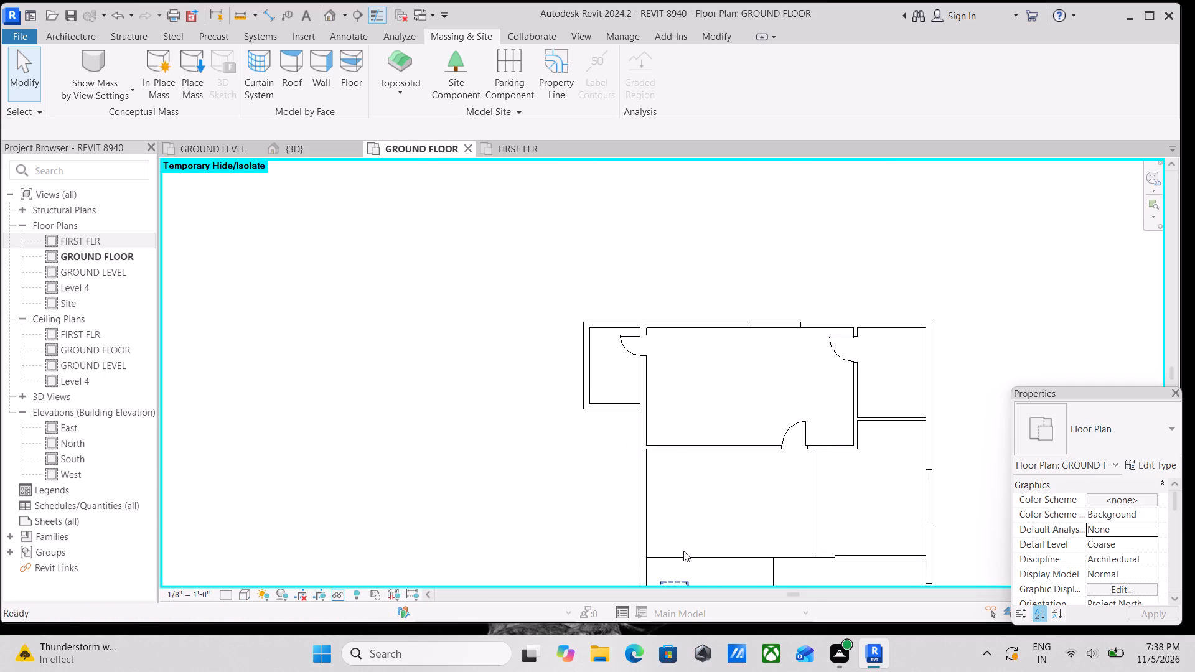
scroll(674, 455, up, 2)
middle_drag(411, 302, 437, 361)
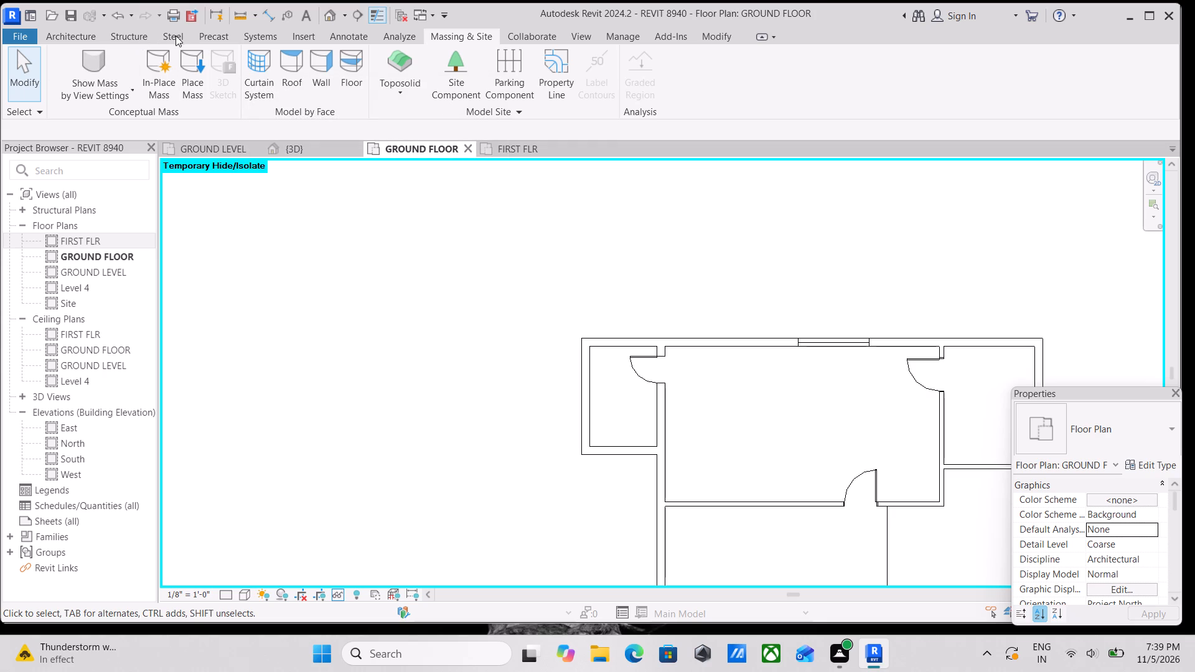
click(70, 34)
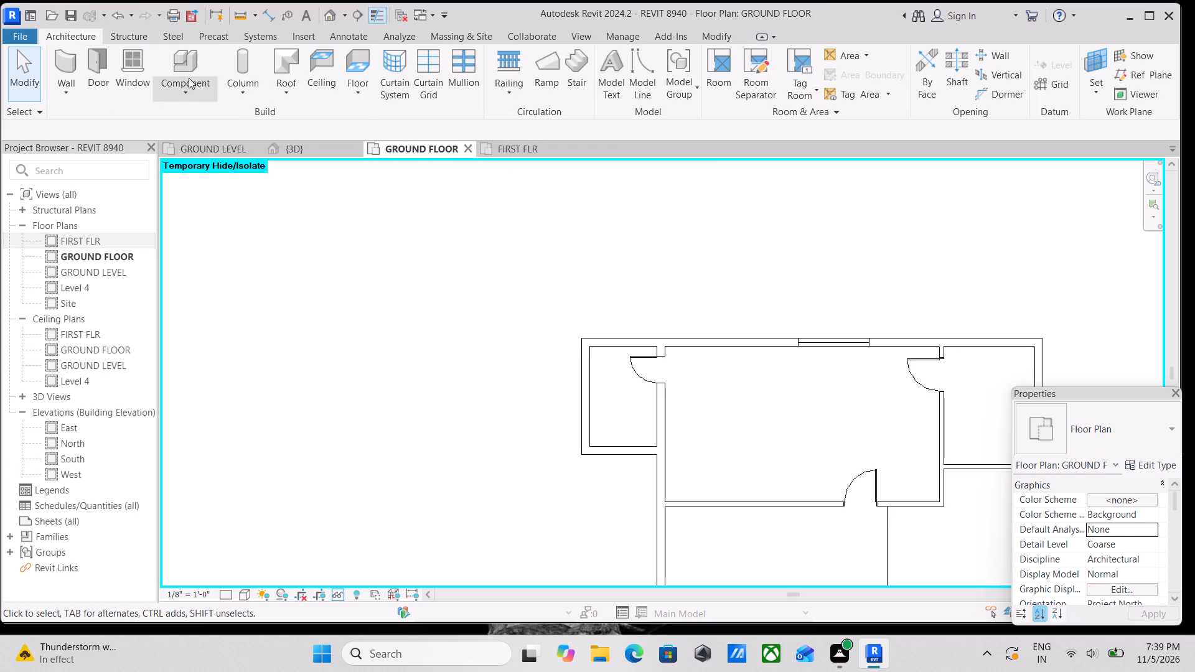
click(293, 89)
click(304, 108)
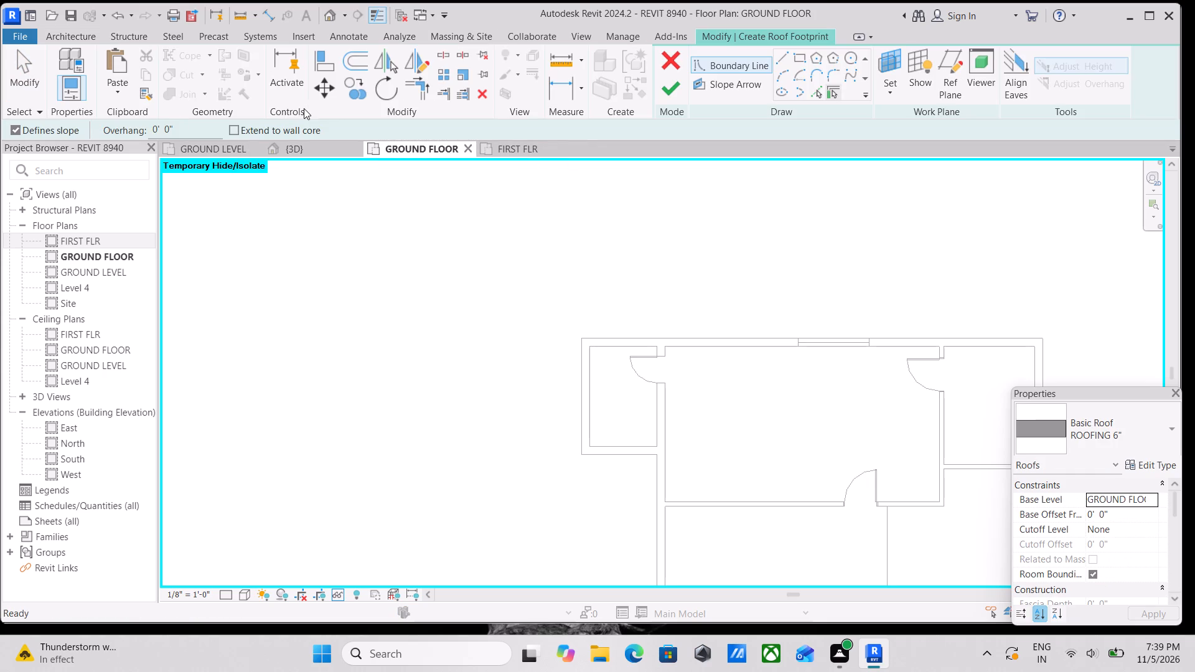
click(802, 62)
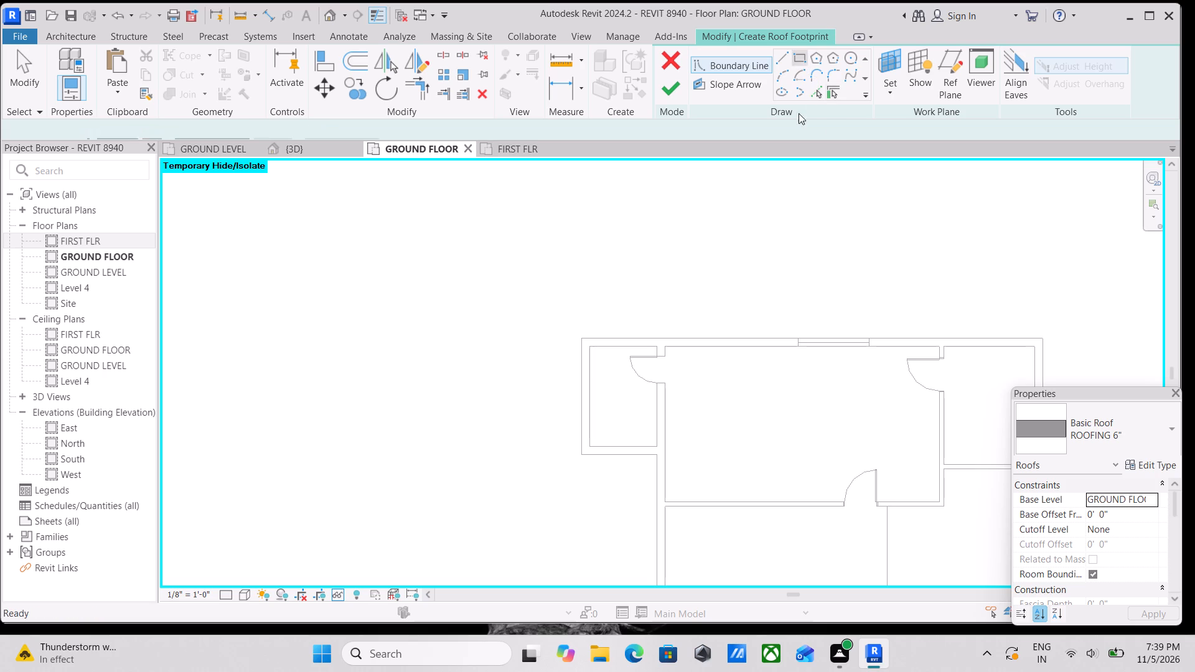
scroll(571, 342, up, 2)
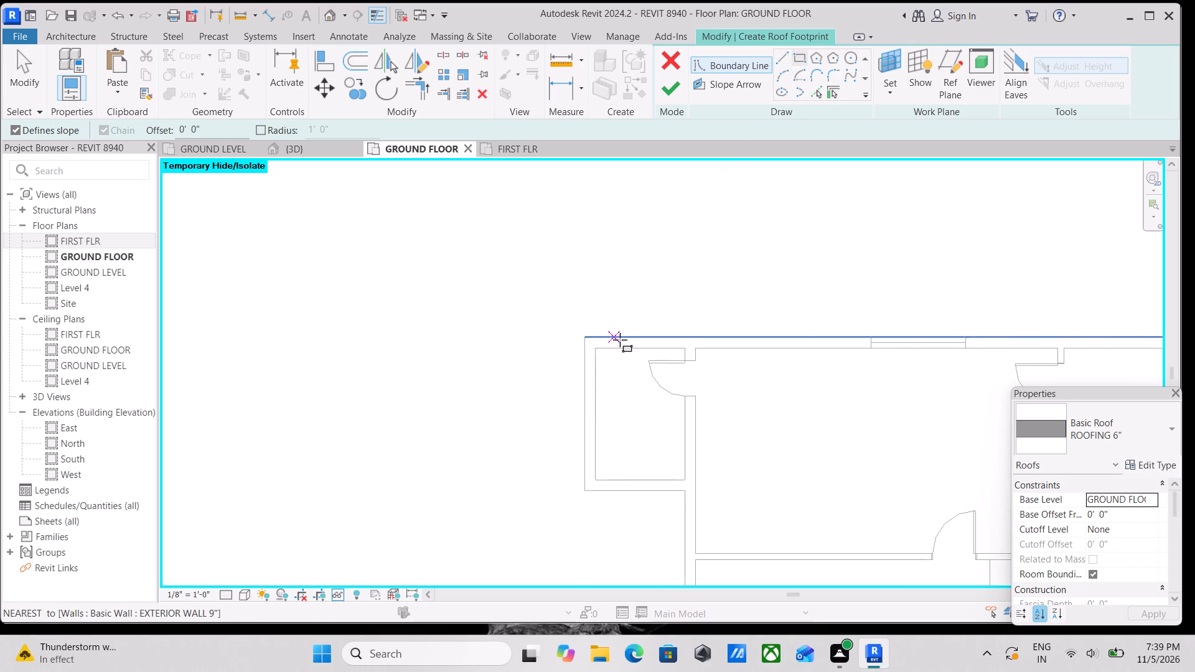
scroll(621, 340, up, 4)
click(553, 332)
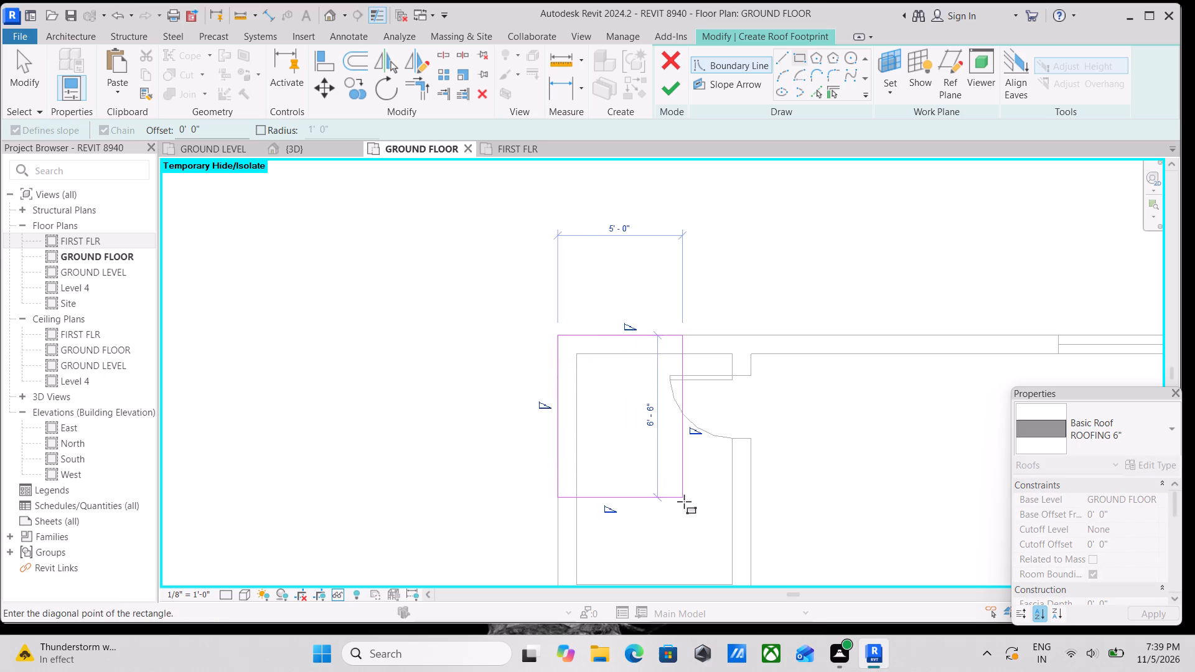
middle_drag(685, 464, 733, 276)
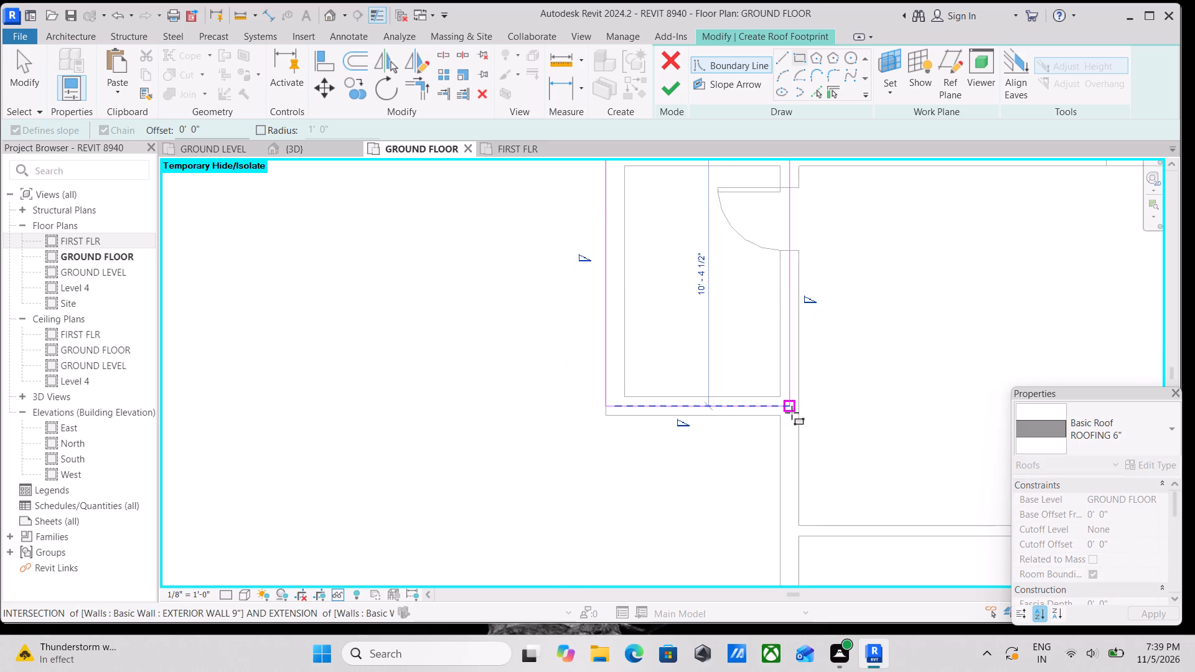
click(797, 416)
scroll(718, 284, down, 1)
middle_drag(716, 286, 706, 336)
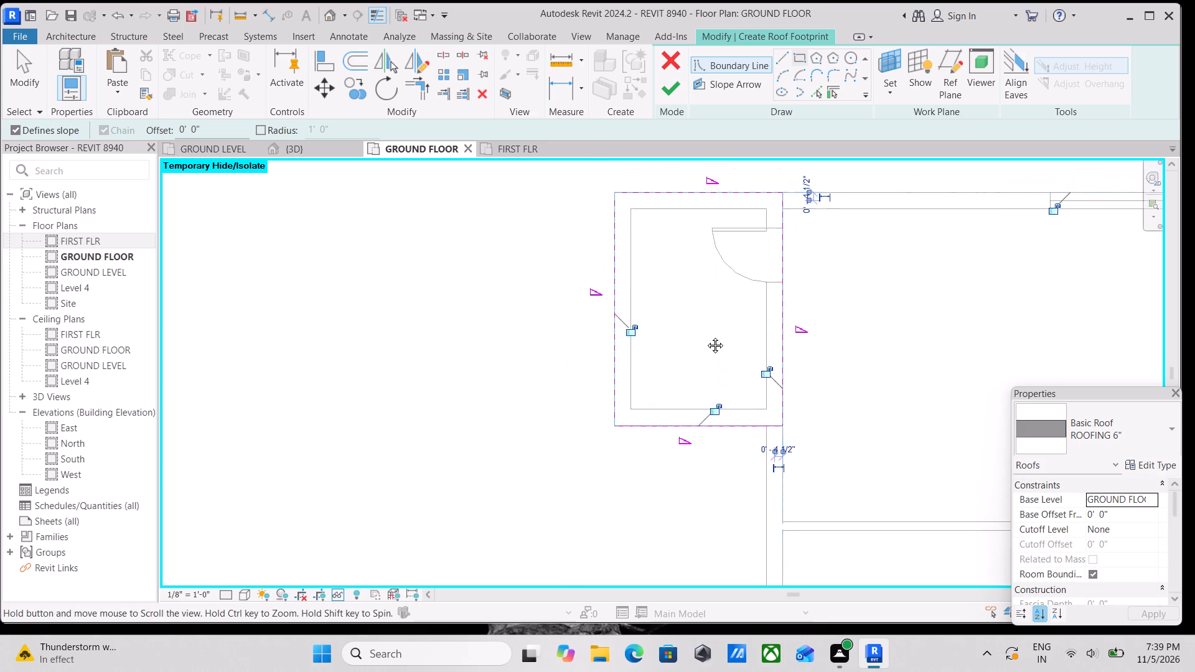
middle_drag(706, 336, 701, 376)
click(675, 88)
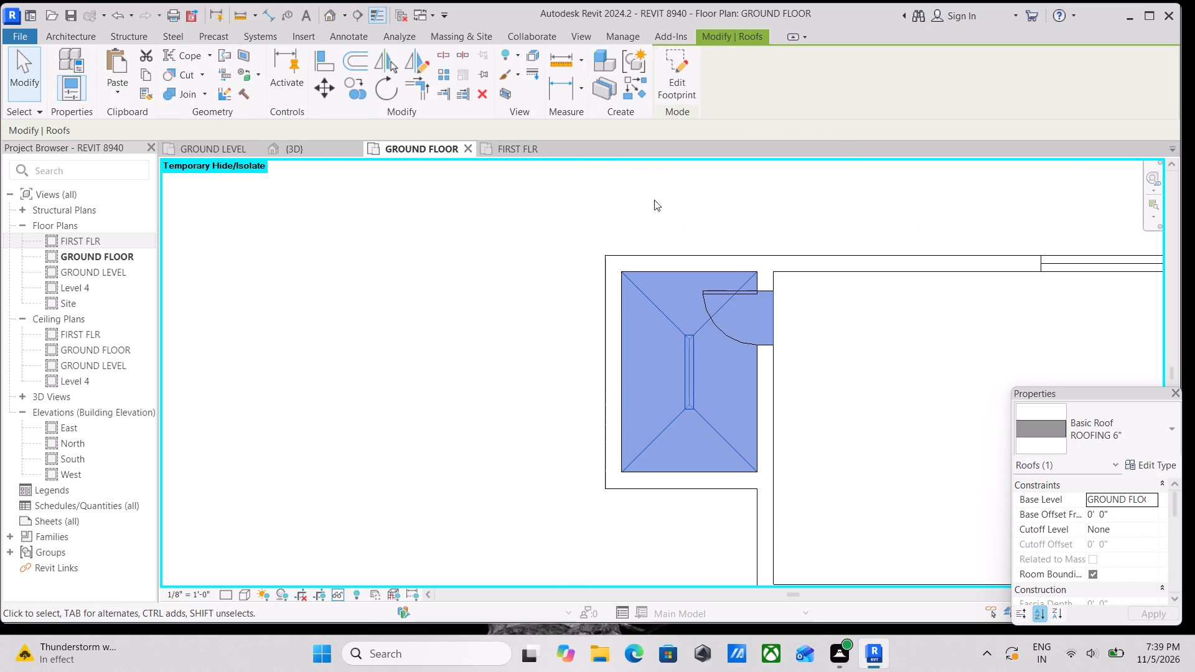
Examine the position of the new roof inside the small projecting room's walls in 3D.
scroll(549, 225, down, 2)
click(294, 144)
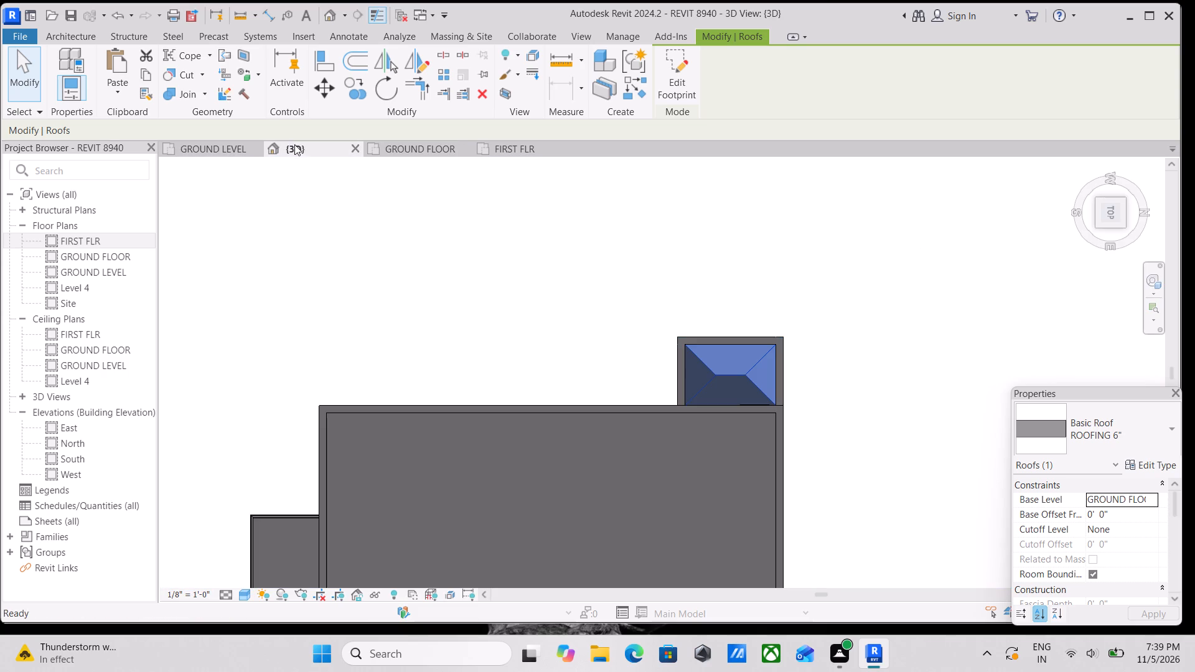
scroll(599, 319, down, 2)
middle_drag(601, 320, 640, 235)
scroll(731, 406, down, 2)
middle_drag(731, 407, 881, 265)
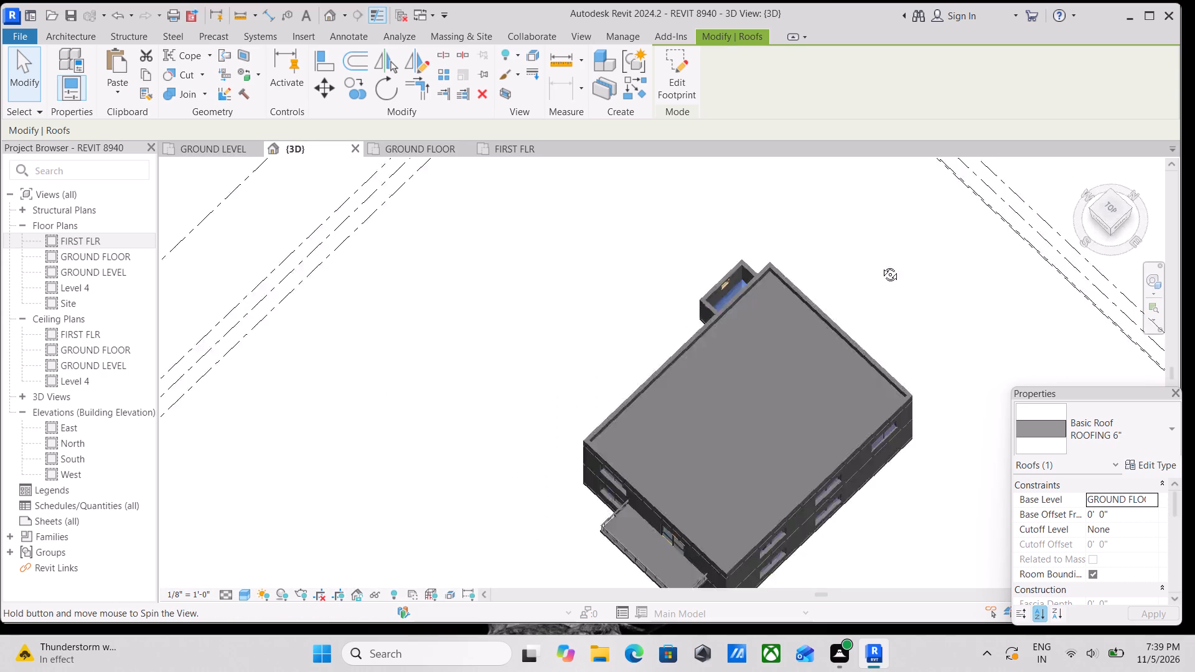
middle_drag(881, 265, 945, 199)
shift+middle_drag(892, 376, 939, 329)
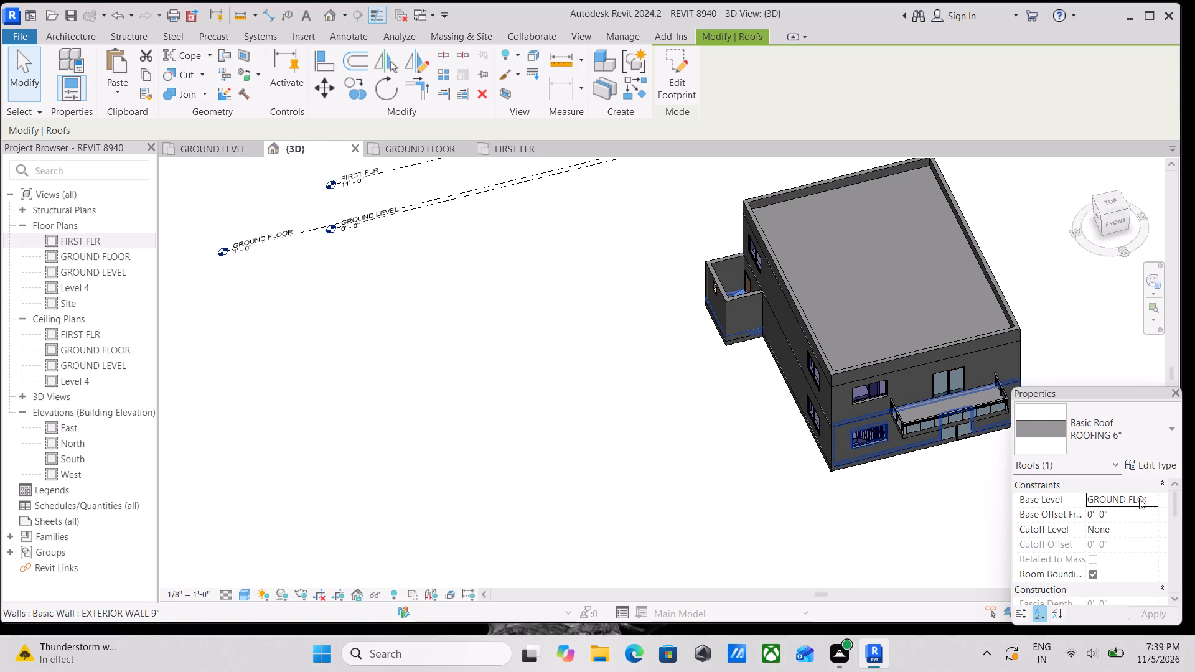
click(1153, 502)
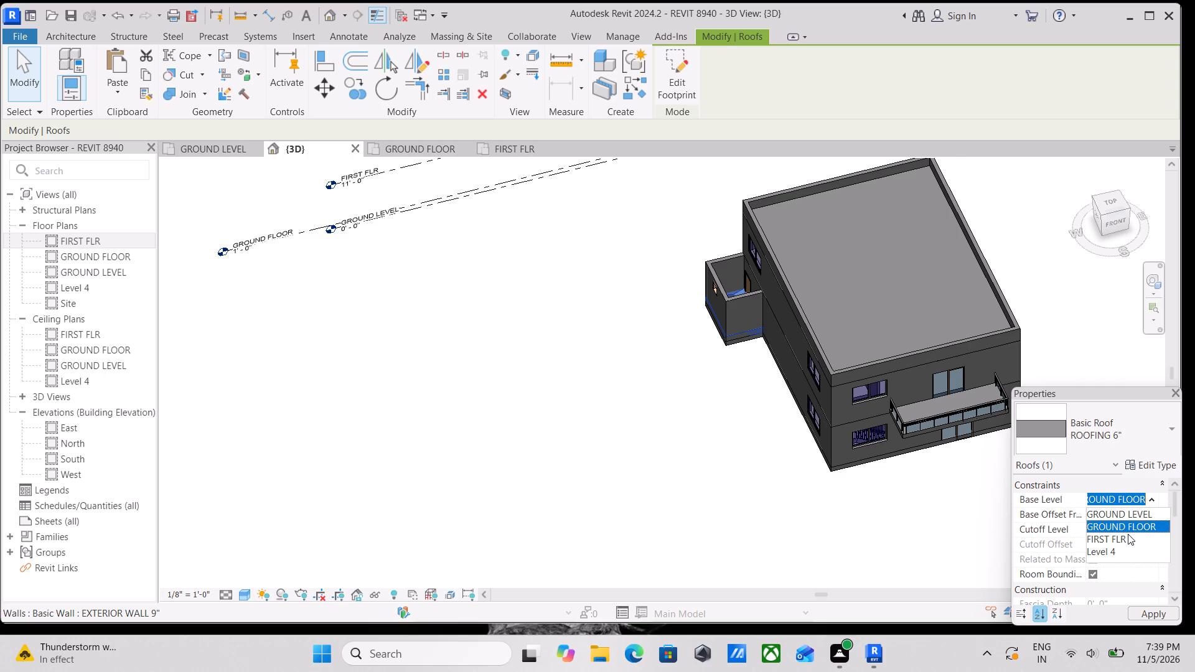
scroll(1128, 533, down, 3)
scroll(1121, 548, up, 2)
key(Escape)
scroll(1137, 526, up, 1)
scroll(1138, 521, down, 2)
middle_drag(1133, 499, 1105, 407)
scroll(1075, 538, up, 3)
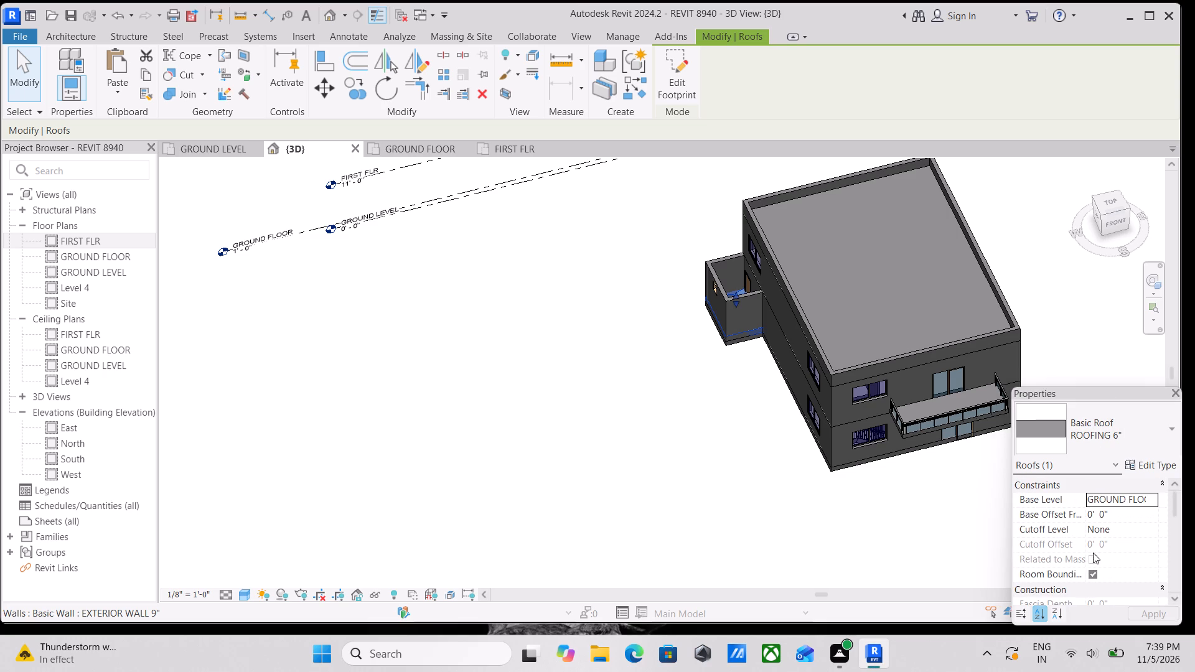
Set the small room's roof base offset to 10' above GROUND FLOOR.
click(1121, 515)
drag(1124, 515, 1083, 518)
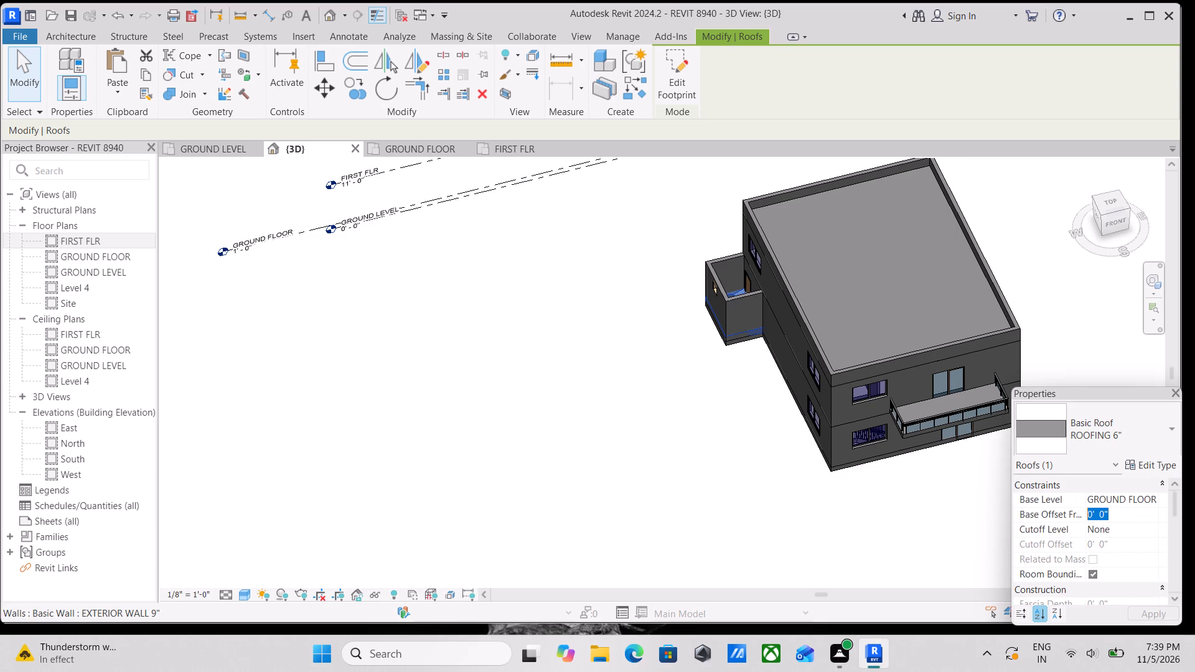
drag(1083, 518, 1066, 518)
text(10')
key(Return)
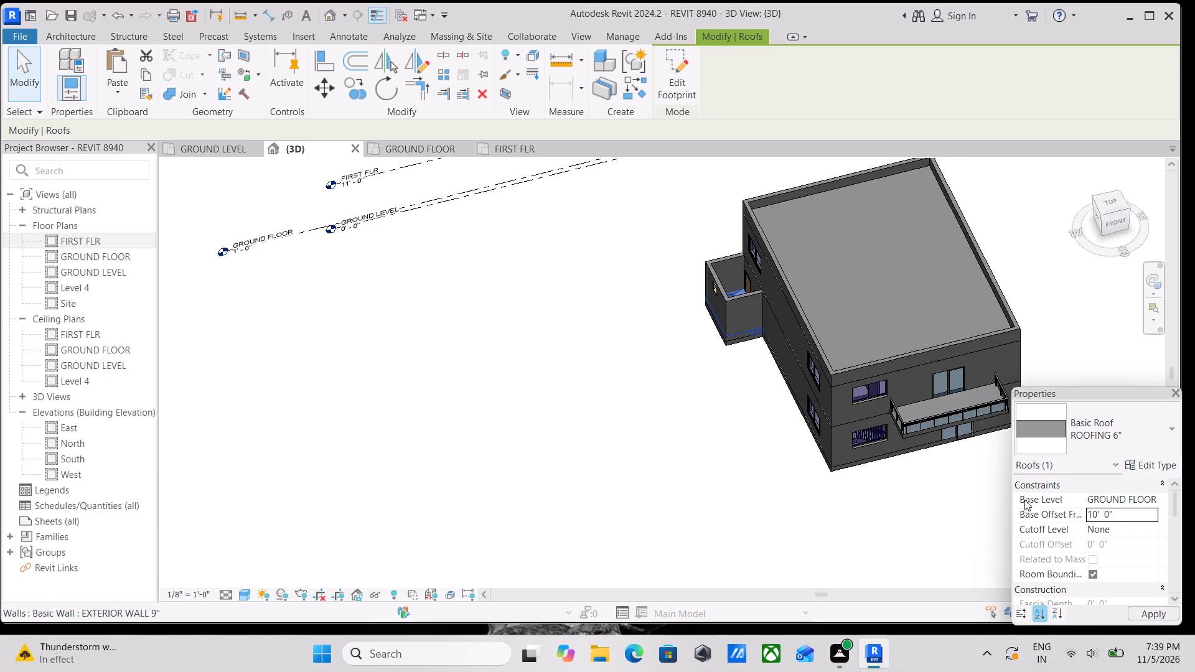
scroll(684, 296, up, 3)
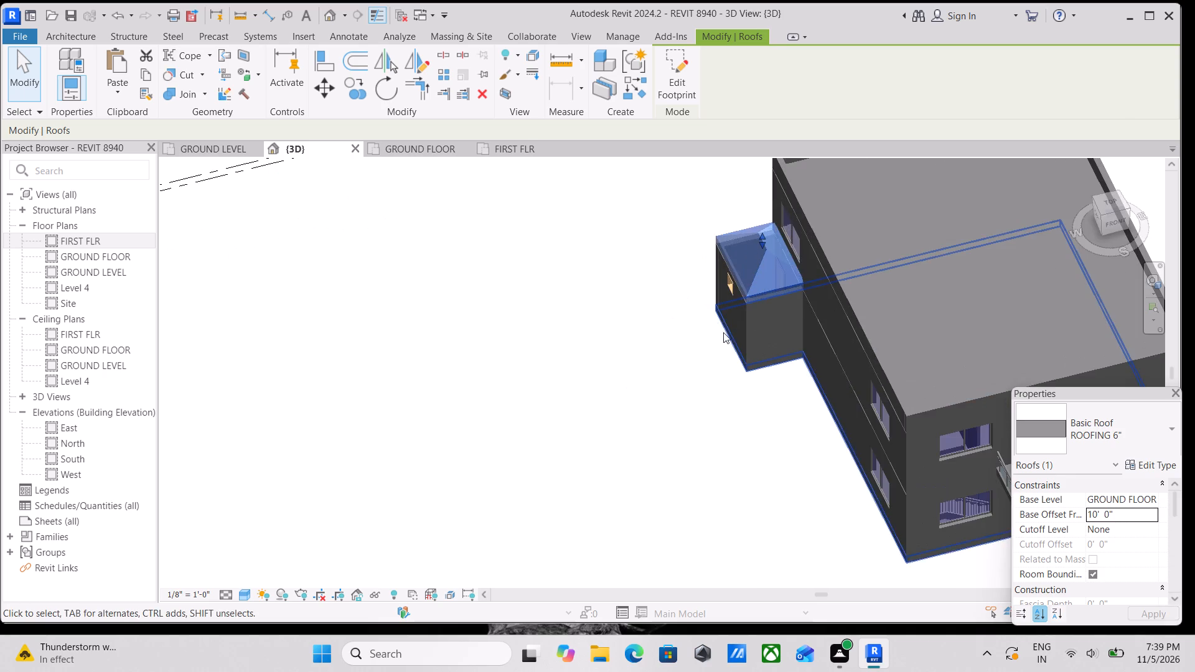
key(Escape)
Examine the small room's hipped roof against its walls, and the side and rear of the house in 3D.
scroll(741, 339, up, 3)
shift+middle_drag(772, 350, 858, 230)
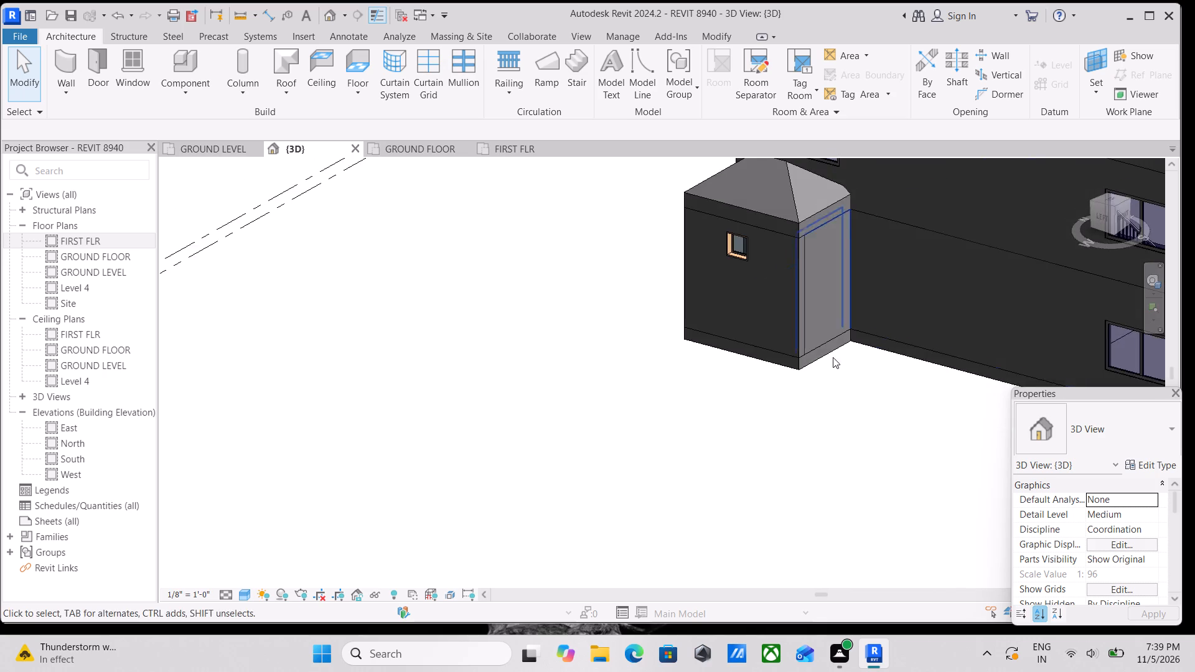
middle_drag(830, 351, 708, 287)
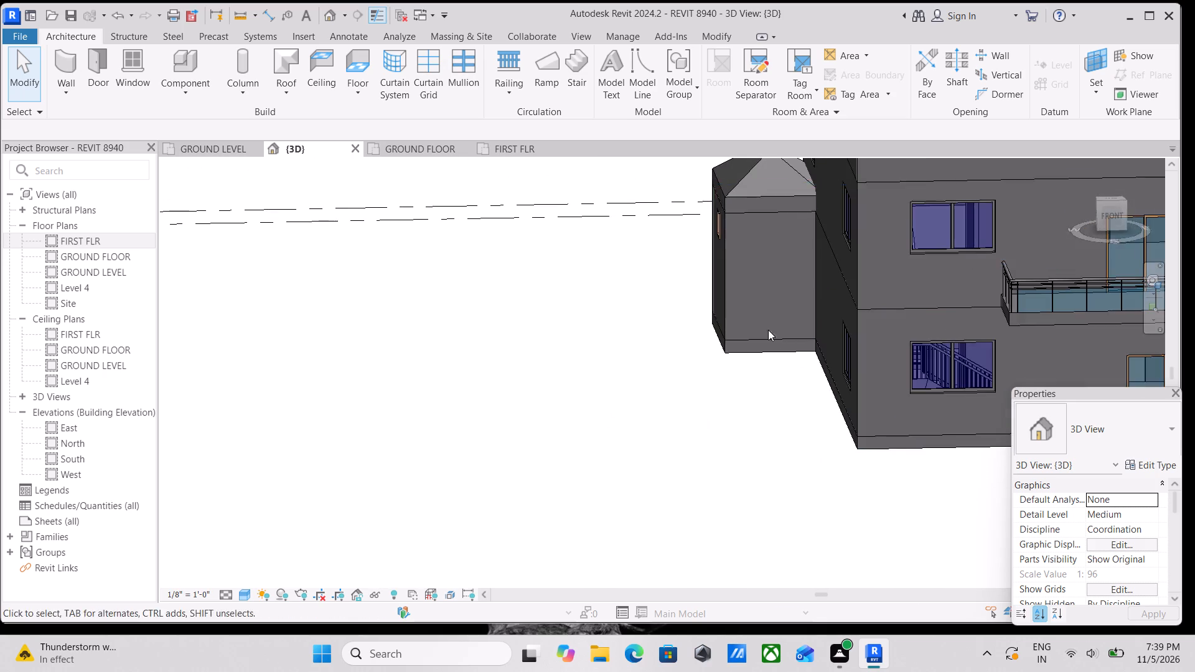
middle_drag(774, 335, 709, 469)
scroll(717, 458, down, 1)
middle_drag(701, 426, 600, 359)
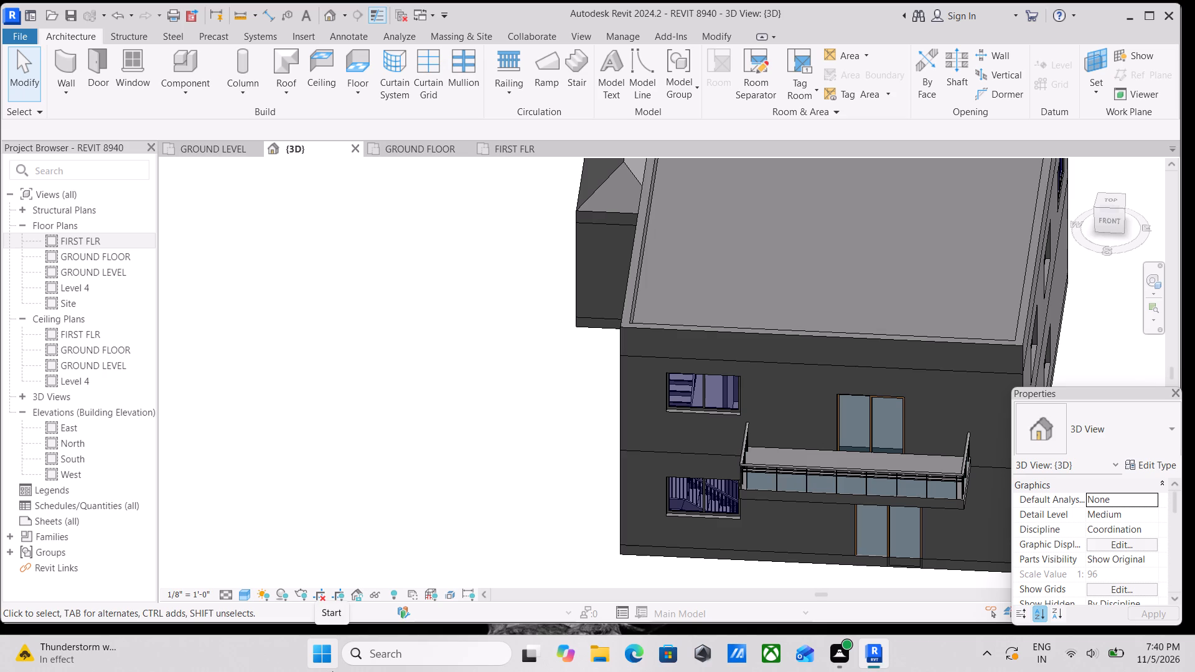
scroll(858, 431, down, 2)
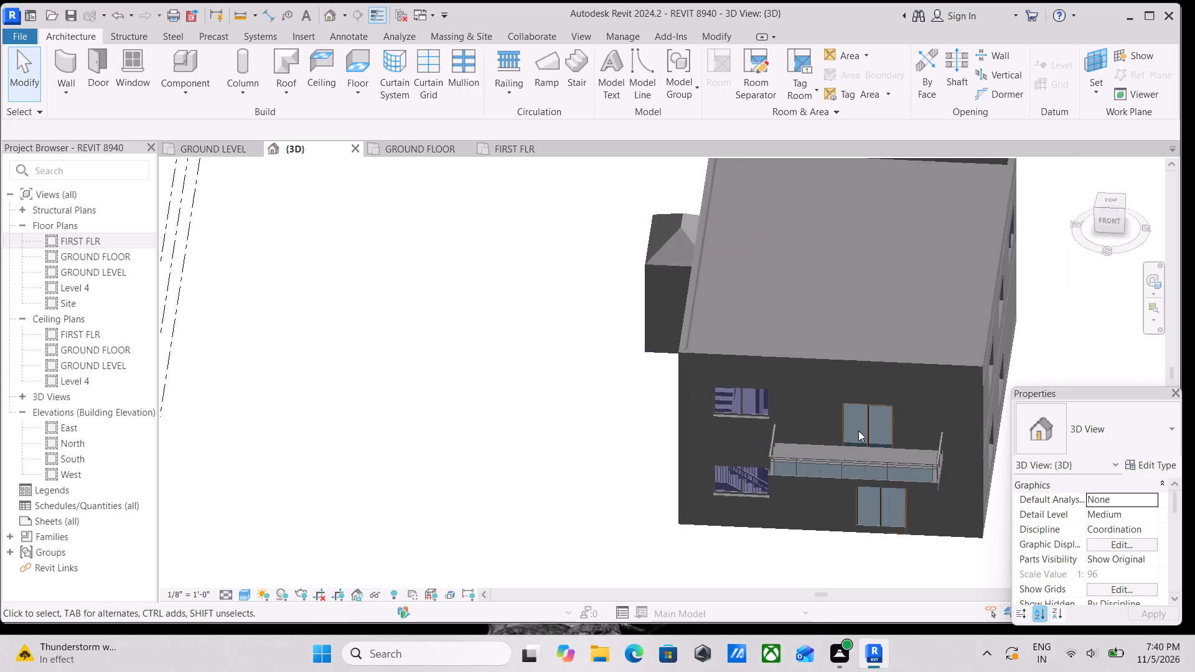
scroll(858, 431, down, 2)
middle_drag(841, 479, 755, 514)
shift+middle_drag(733, 555, 878, 347)
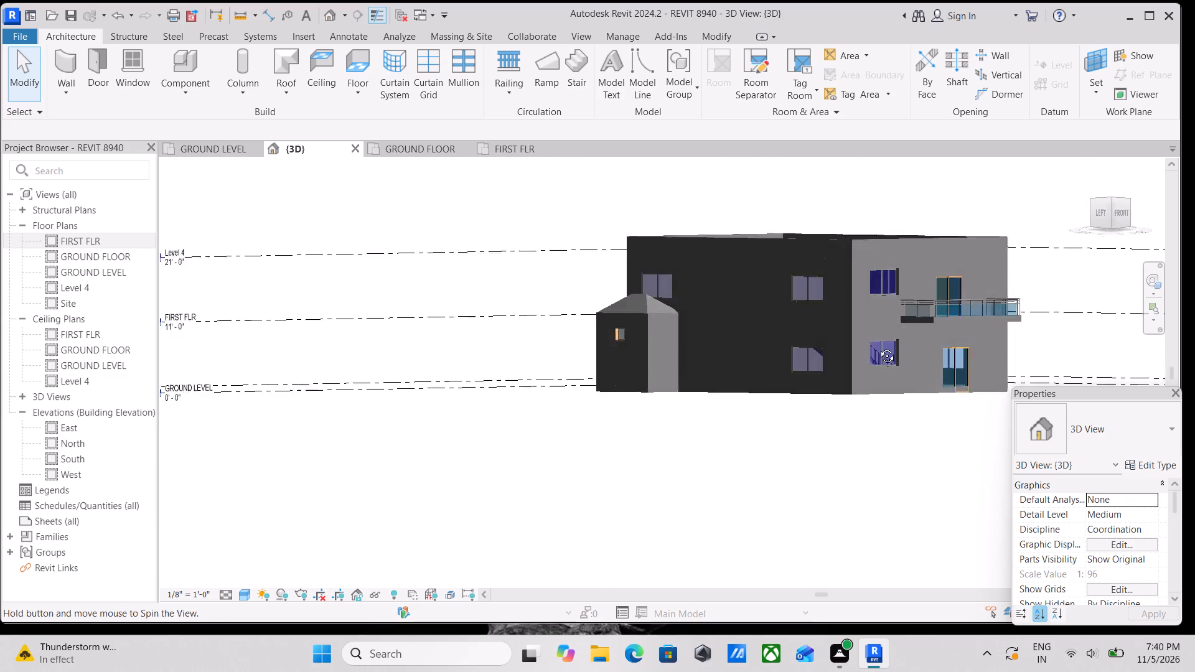
shift+middle_drag(878, 347, 881, 342)
middle_drag(832, 384, 629, 462)
shift+middle_drag(683, 408, 860, 395)
middle_drag(393, 369, 451, 447)
shift+middle_drag(408, 434, 487, 477)
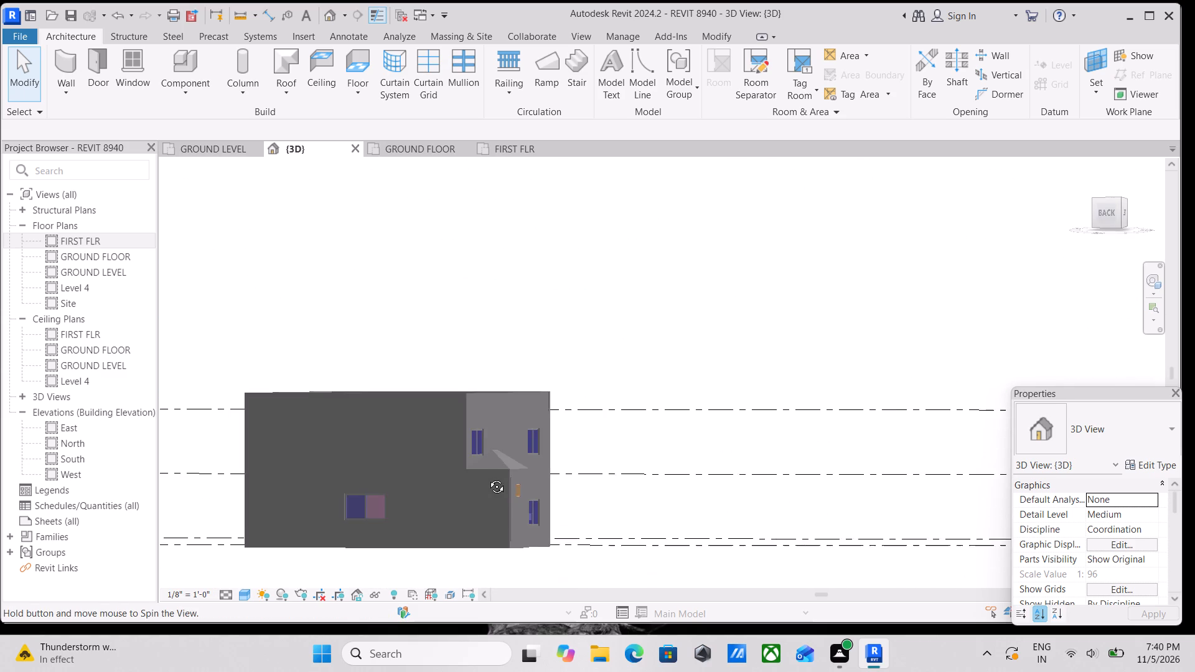
shift+middle_drag(487, 477, 616, 455)
shift+middle_drag(453, 436, 653, 468)
middle_drag(464, 441, 784, 515)
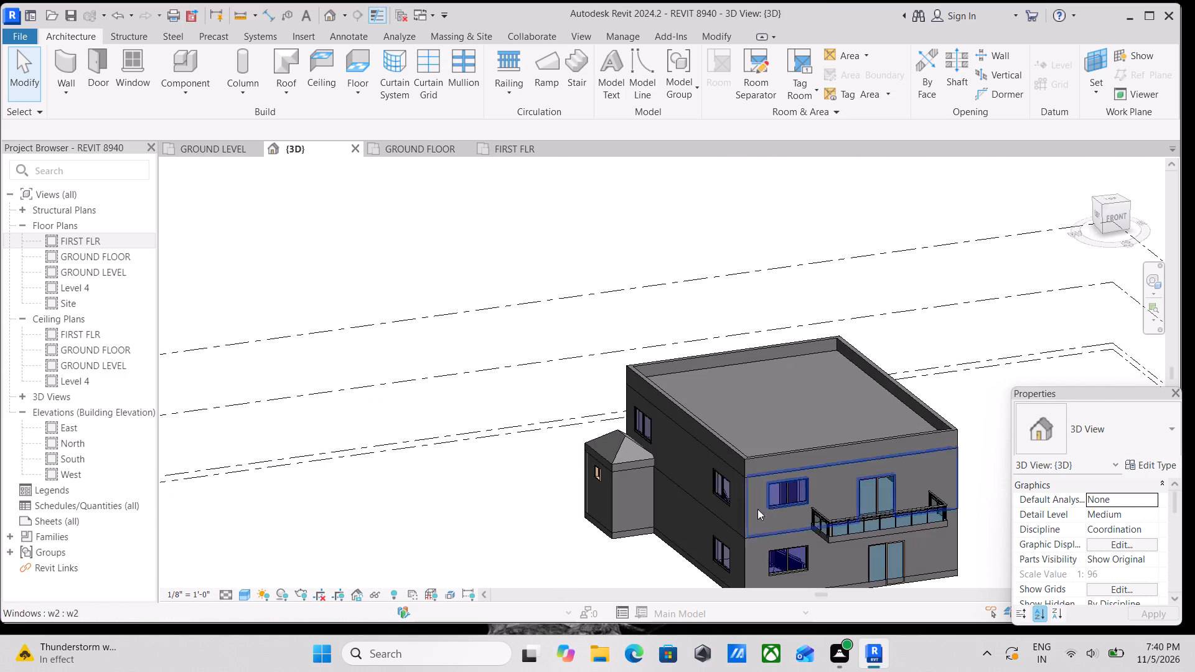
Review the front facade with its balcony, both side walls and the two roofs of the house in 3D.
scroll(718, 492, up, 2)
middle_drag(866, 493, 704, 442)
scroll(699, 424, up, 2)
scroll(698, 422, down, 2)
middle_drag(697, 422, 676, 357)
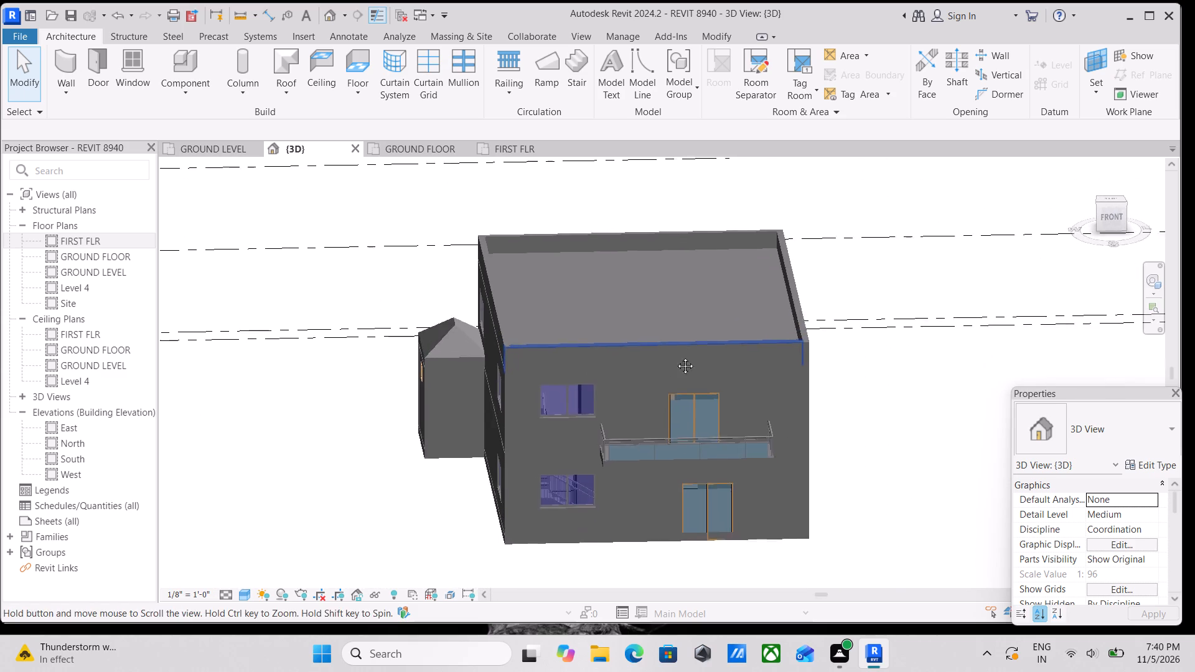
middle_drag(676, 357, 675, 352)
shift+middle_drag(665, 392, 691, 310)
middle_drag(639, 356, 696, 415)
middle_drag(667, 370, 778, 352)
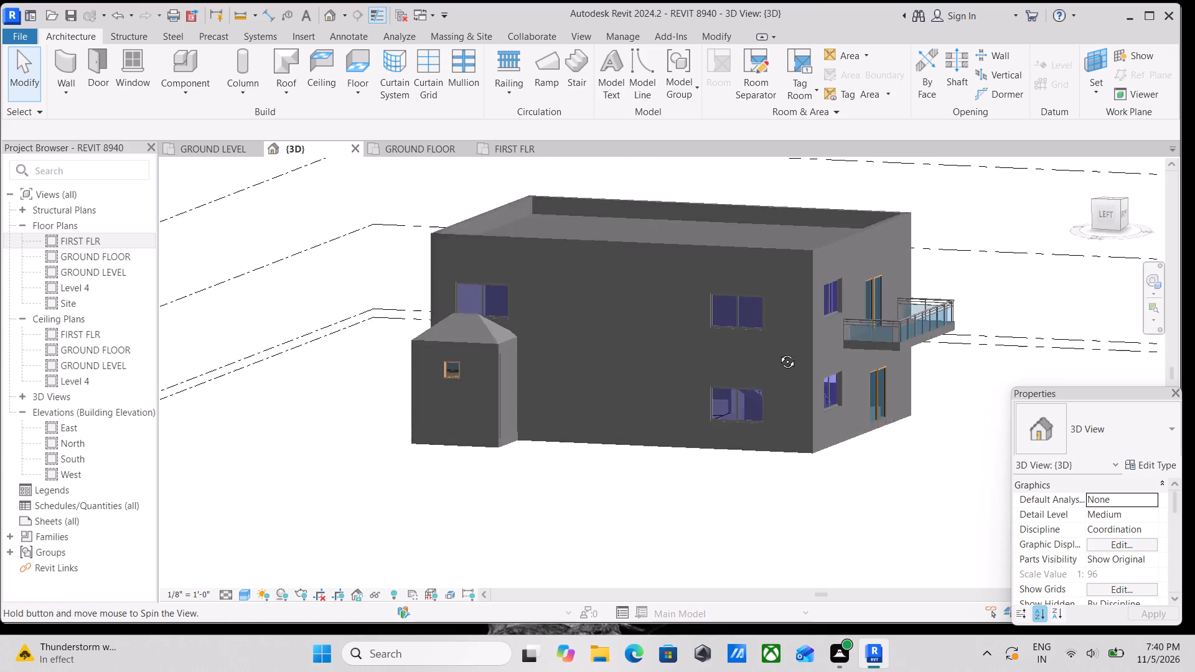
middle_drag(778, 352, 533, 400)
shift+scroll(533, 400, up, 1)
middle_drag(611, 419, 643, 379)
middle_drag(622, 467, 650, 401)
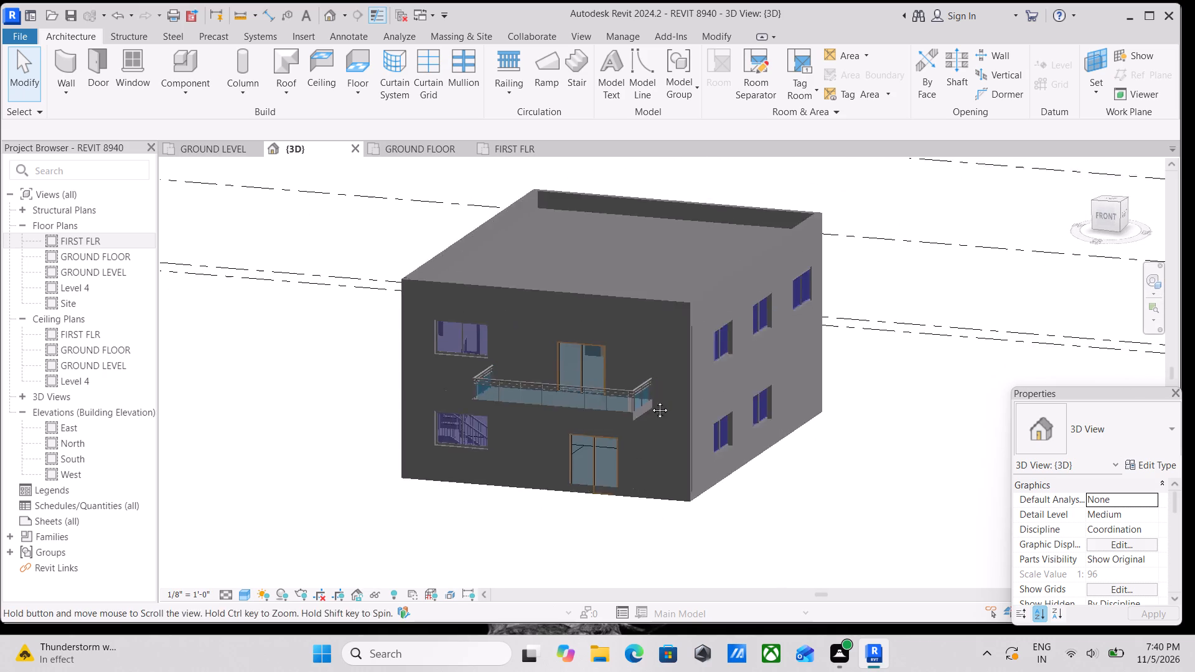
middle_drag(650, 401, 665, 362)
shift+middle_drag(661, 377, 691, 414)
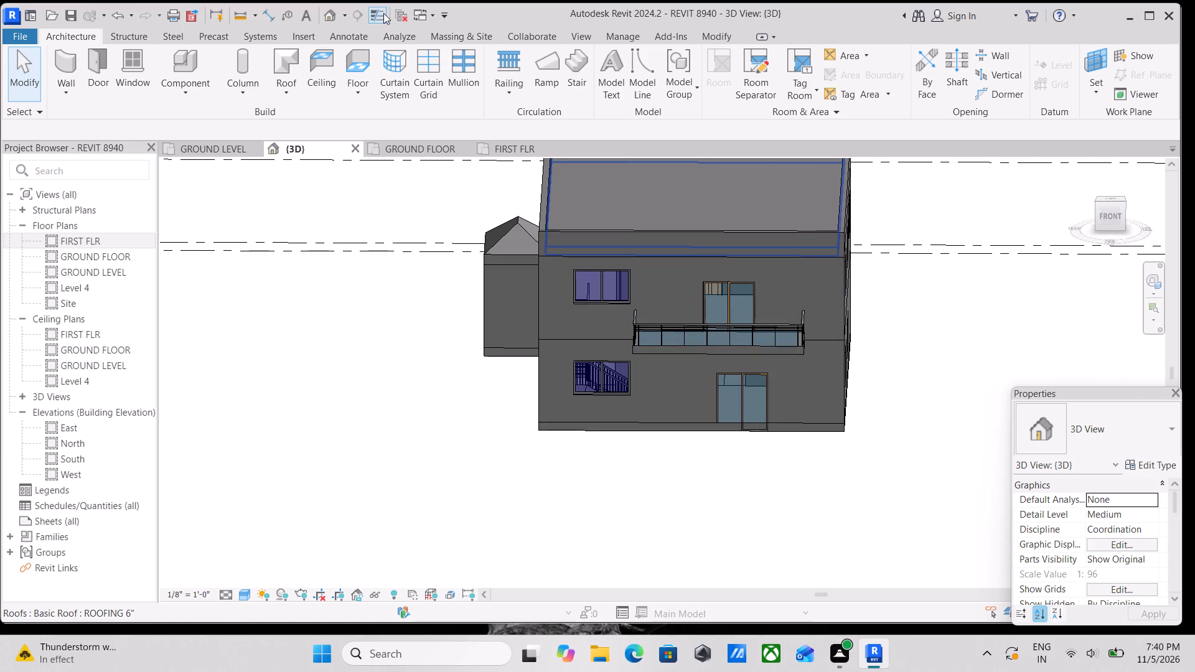
Turn the 3D view to look straight down on the whole house from the top.
click(449, 38)
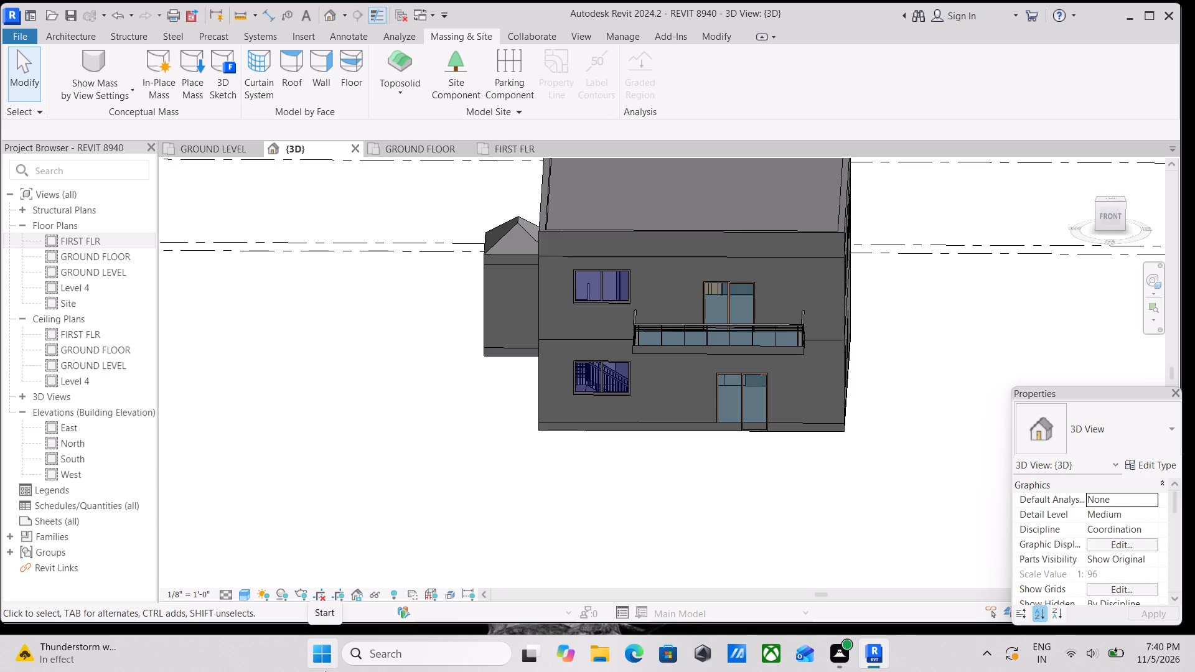
scroll(828, 248, down, 2)
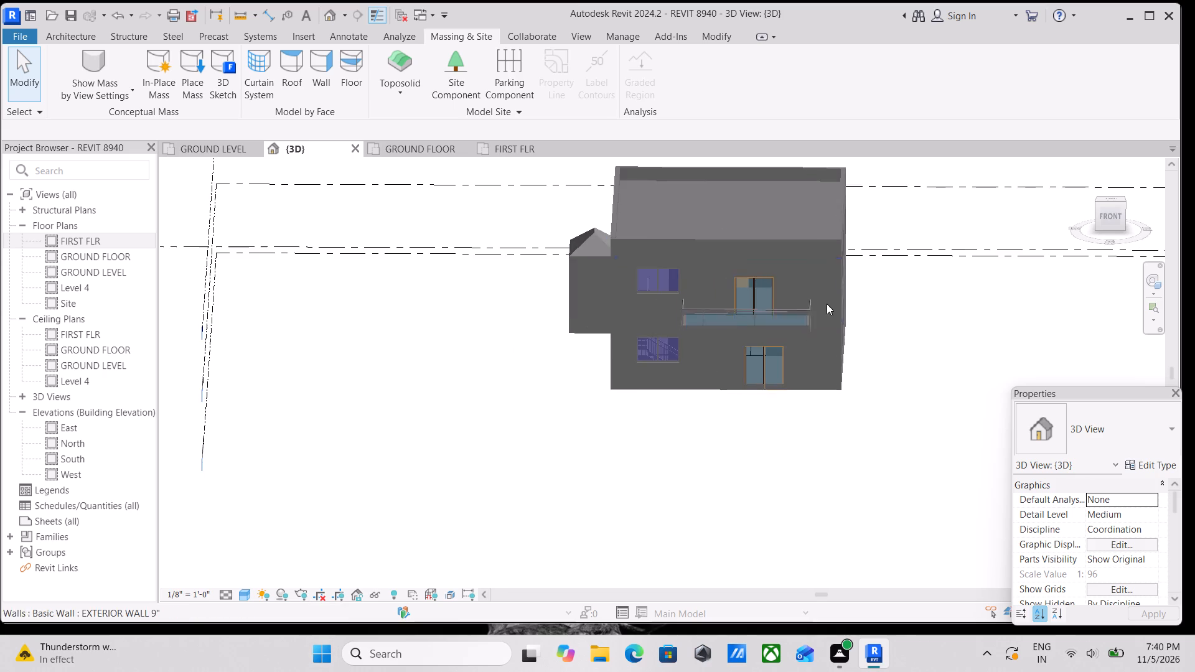
shift+middle_drag(802, 286, 852, 484)
shift+middle_drag(862, 372, 812, 449)
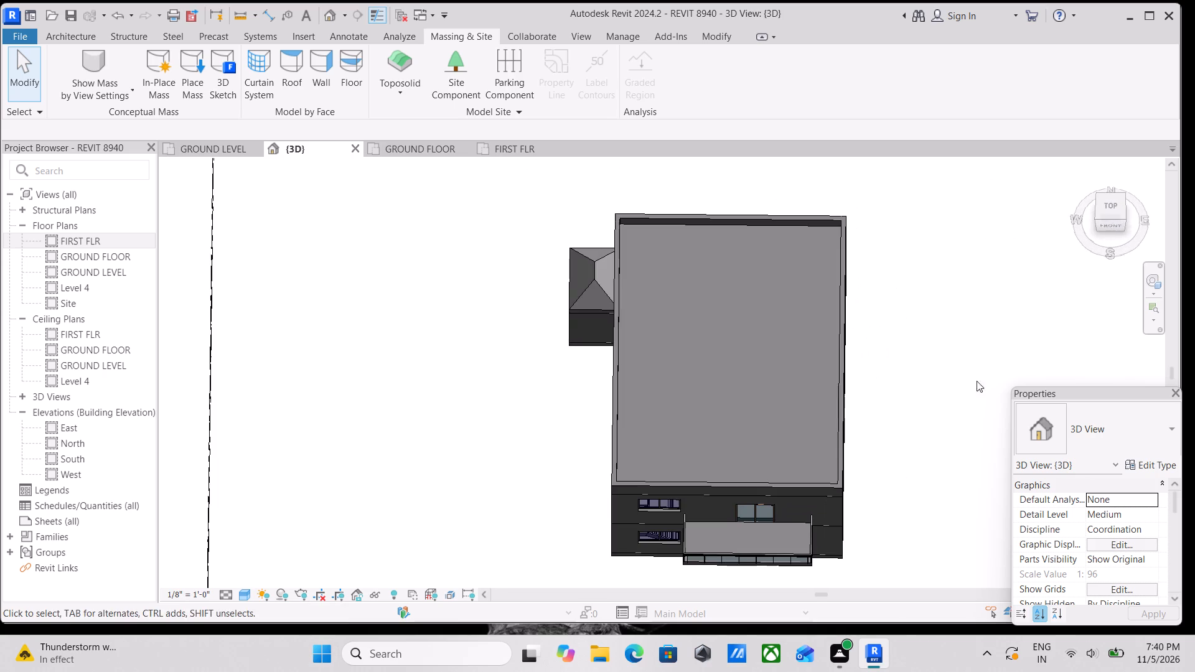
click(1118, 212)
scroll(600, 380, up, 1)
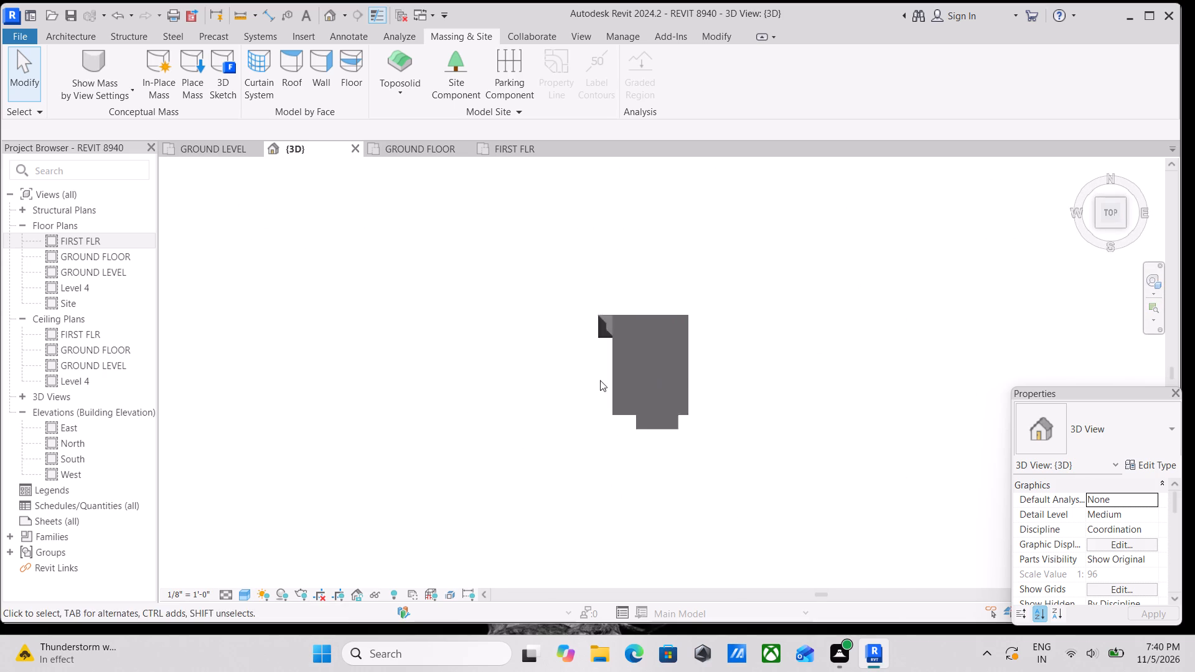
scroll(600, 380, up, 2)
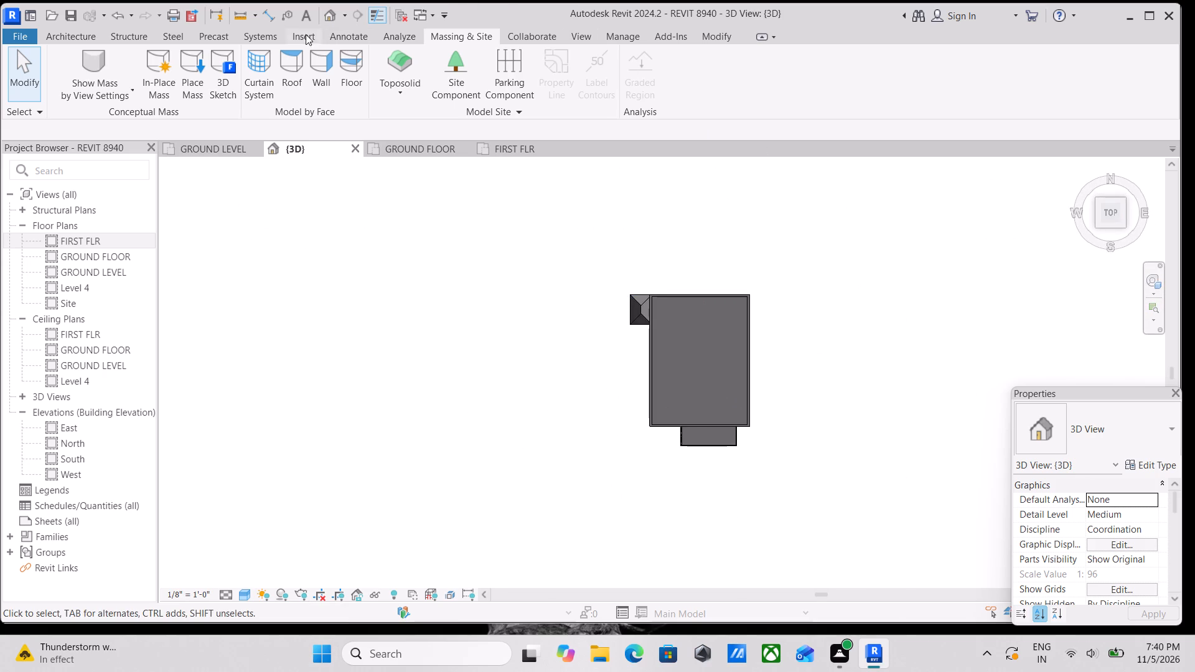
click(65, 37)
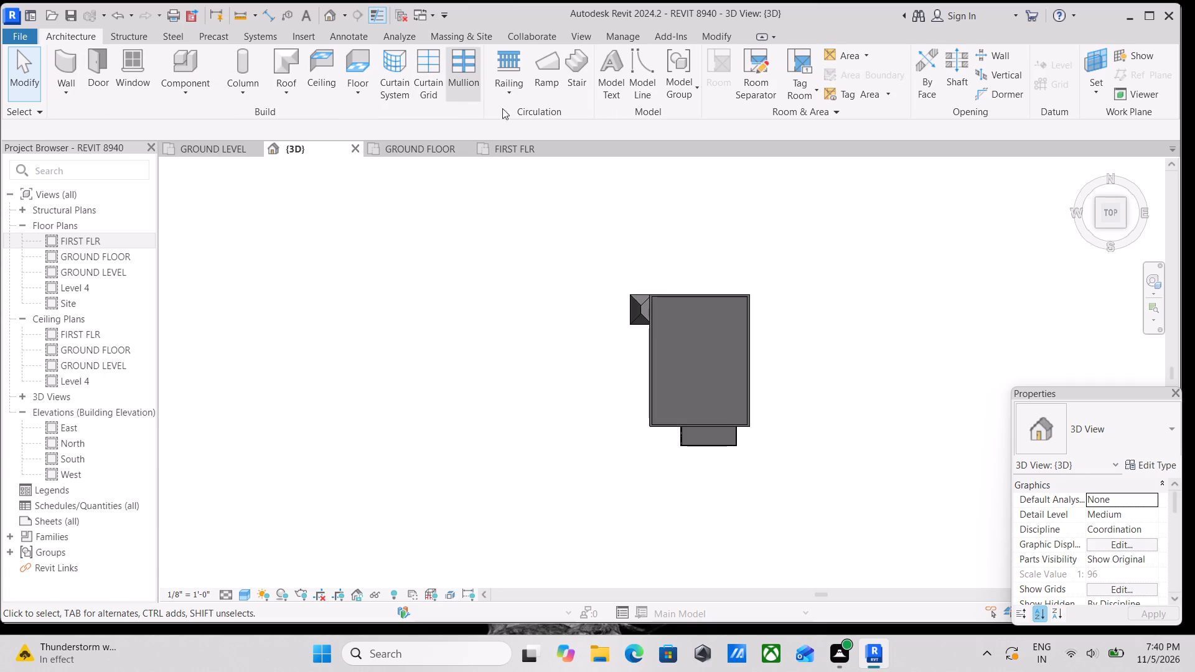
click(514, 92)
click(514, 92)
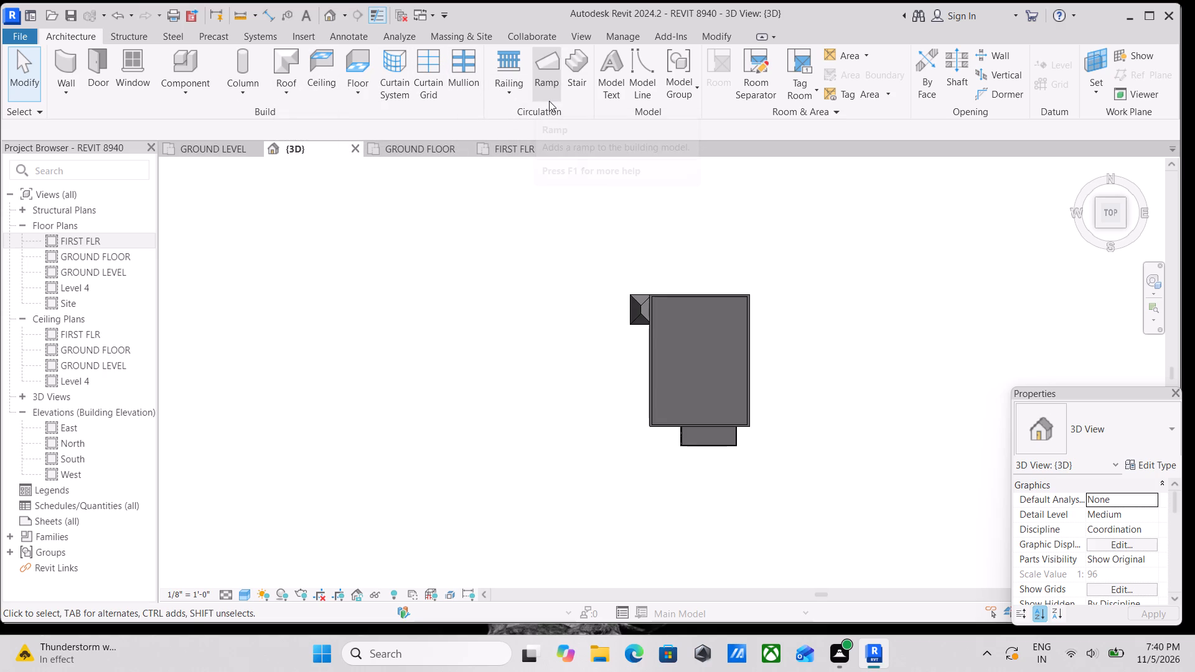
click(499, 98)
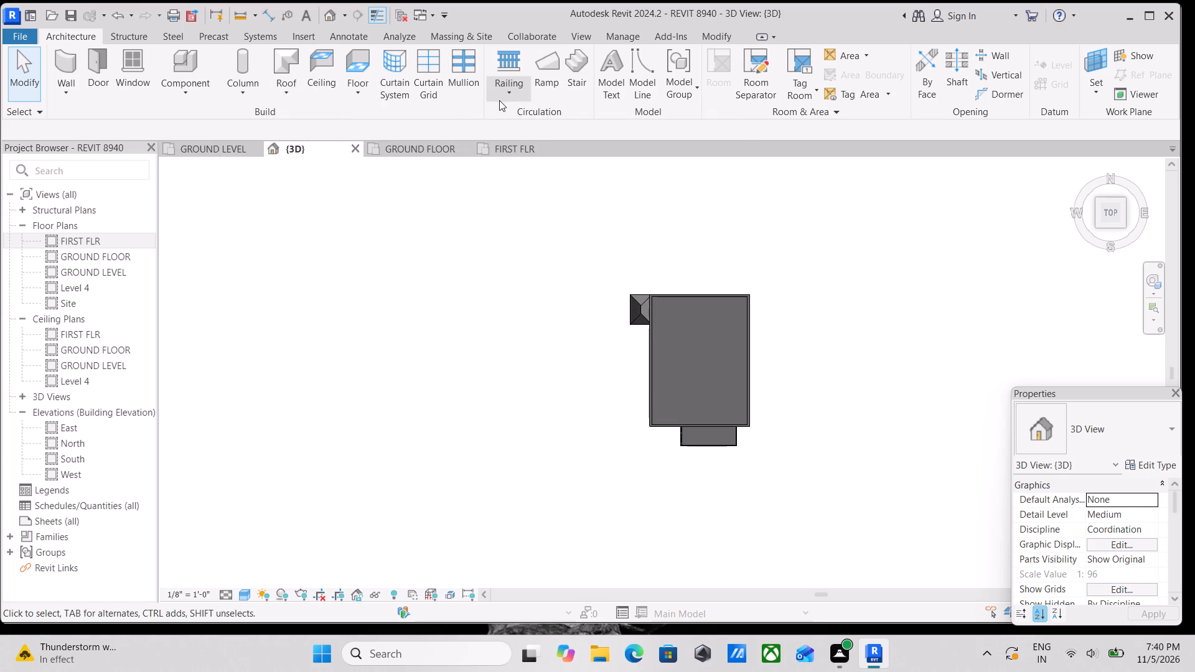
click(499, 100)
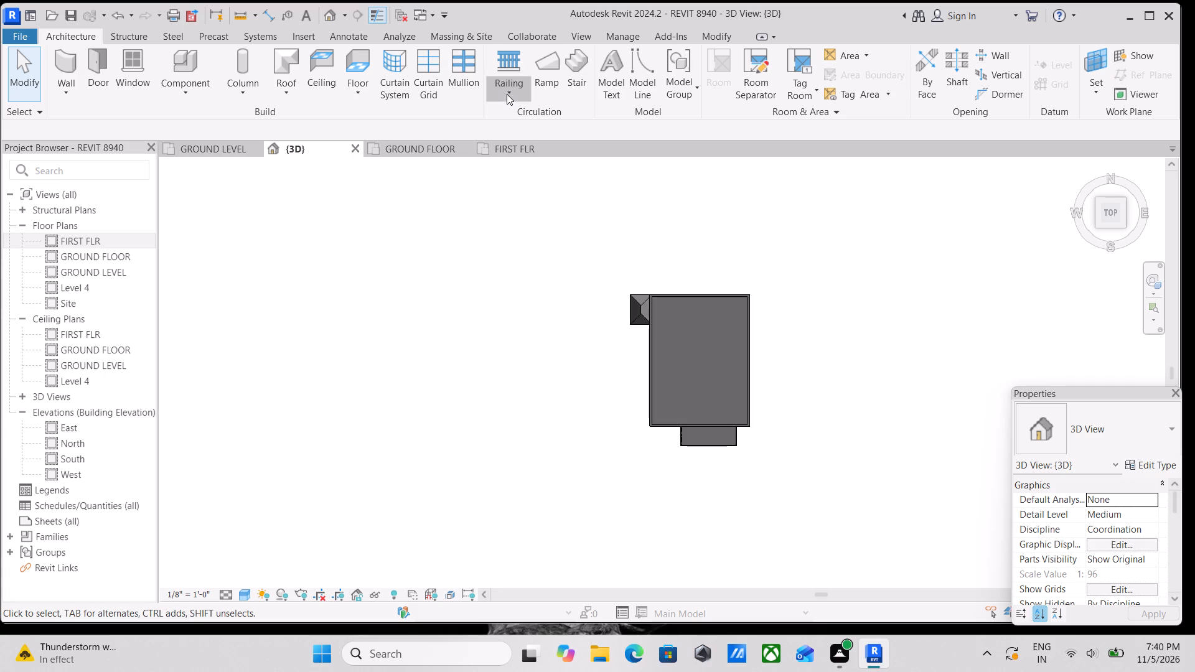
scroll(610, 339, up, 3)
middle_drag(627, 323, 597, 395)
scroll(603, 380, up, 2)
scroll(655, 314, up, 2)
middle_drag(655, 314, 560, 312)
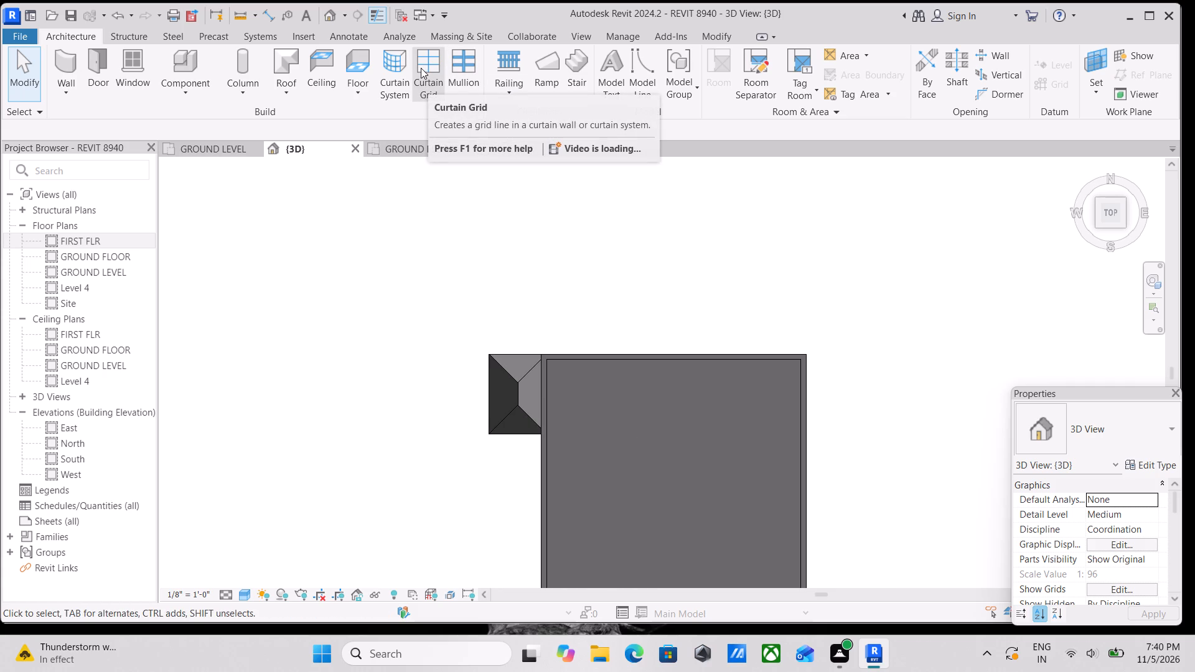
Create a Grassland - 16" toposolid on GROUND LEVEL from a rectangular boundary about 200' by 150' surrounding the house.
click(454, 33)
scroll(537, 335, down, 2)
middle_drag(552, 299, 655, 265)
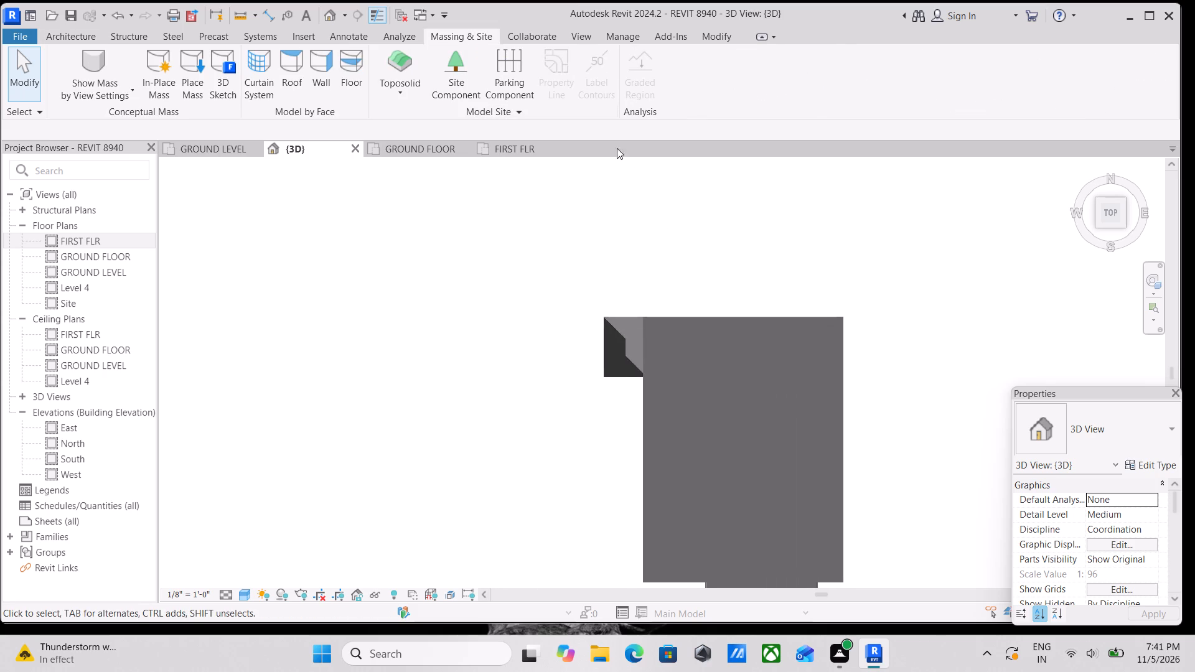
click(406, 81)
click(405, 111)
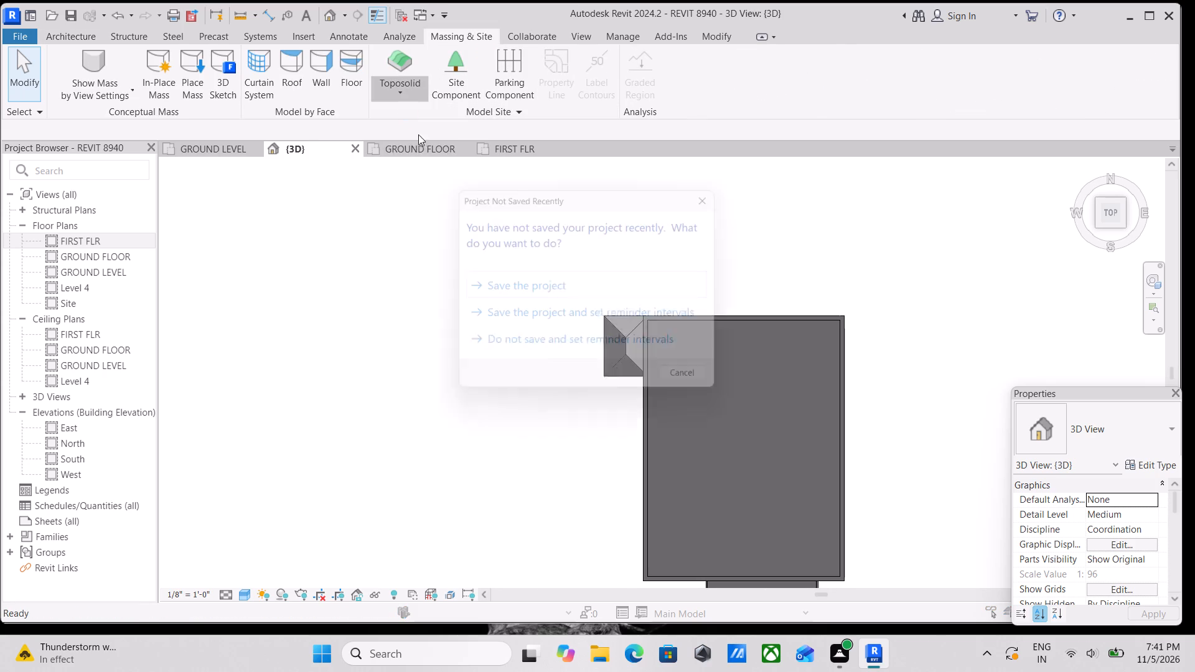
click(730, 185)
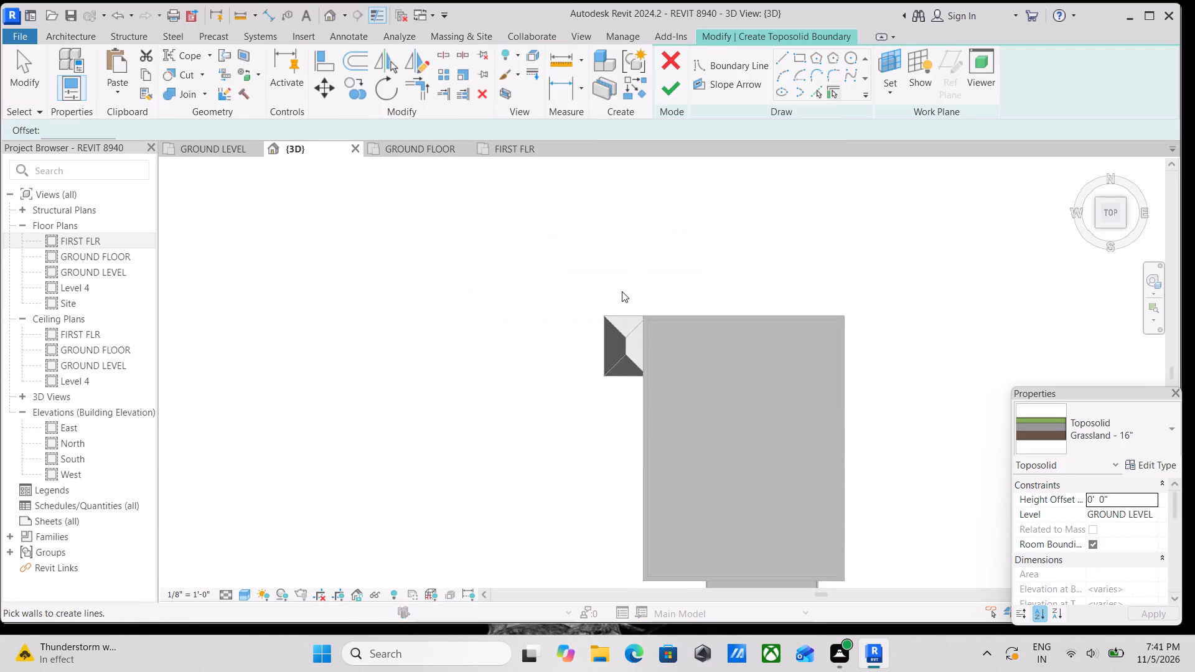
scroll(622, 291, down, 3)
middle_drag(531, 337, 594, 268)
click(793, 58)
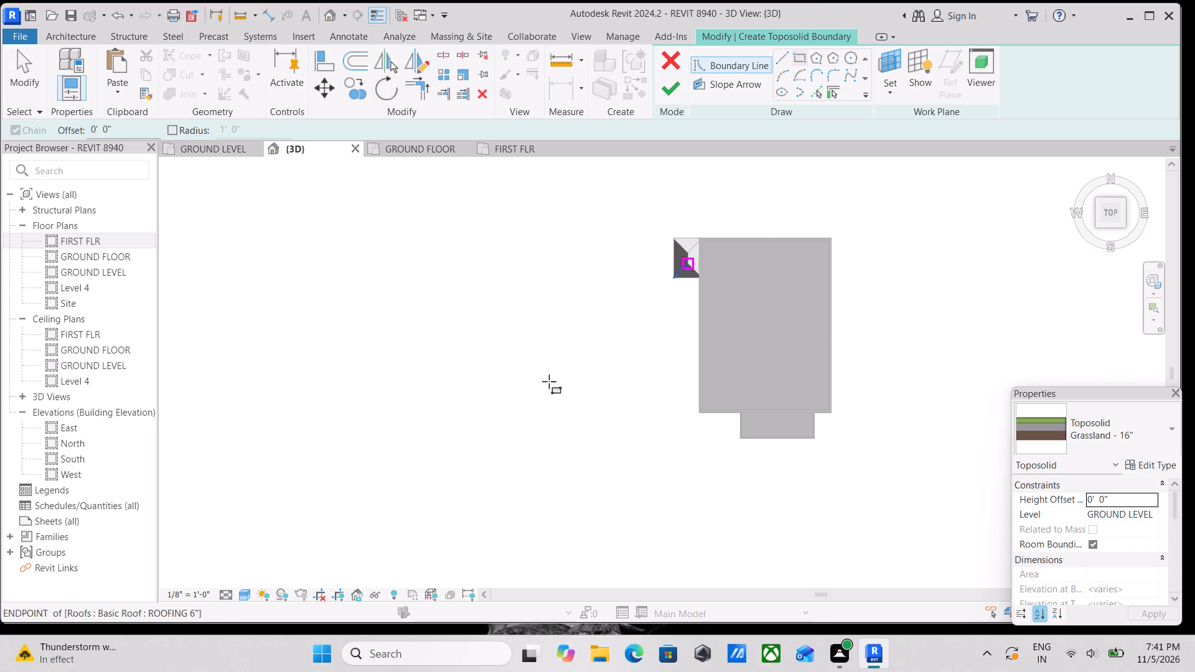
scroll(505, 411, down, 3)
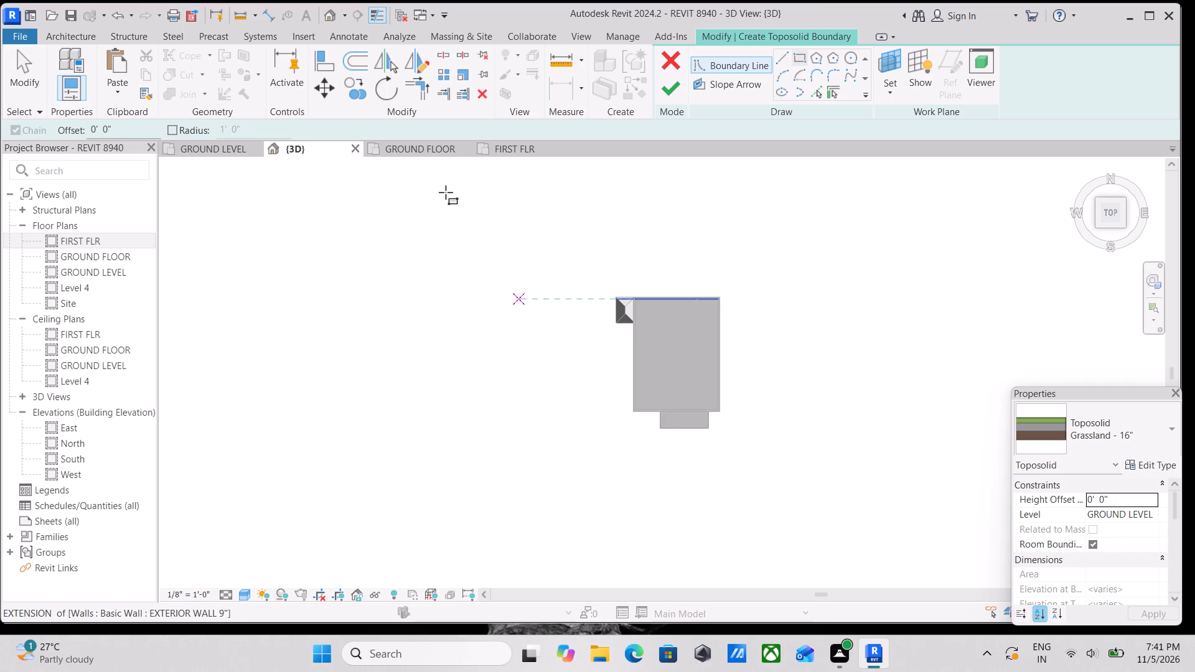
click(437, 194)
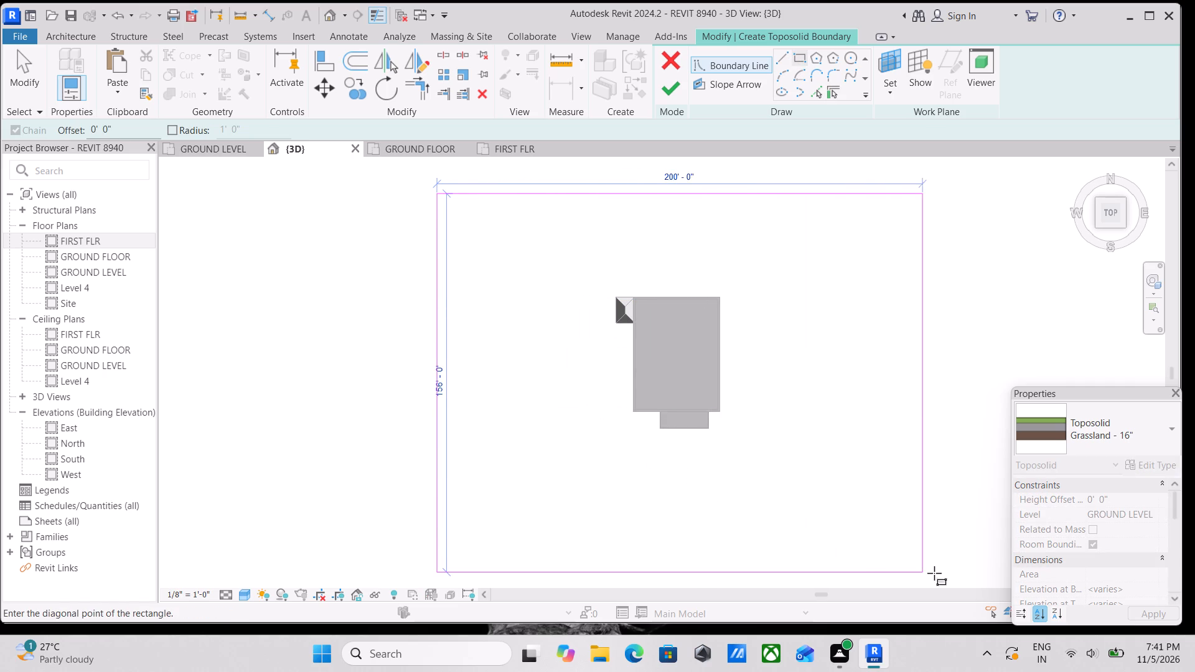
click(933, 560)
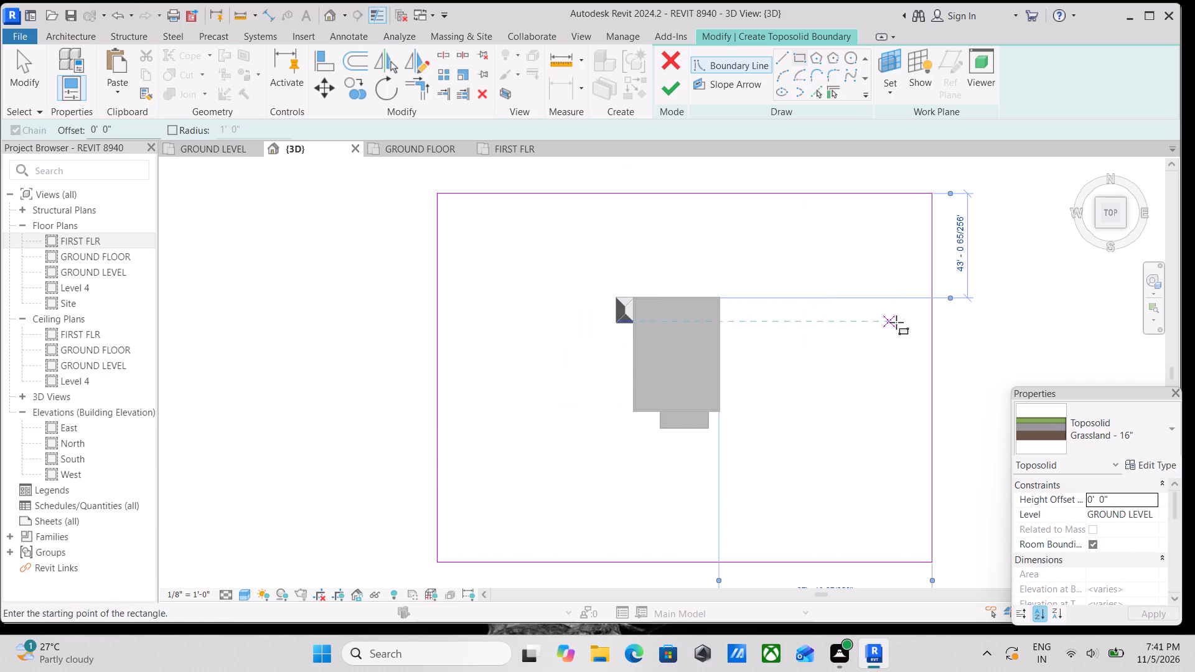
click(677, 83)
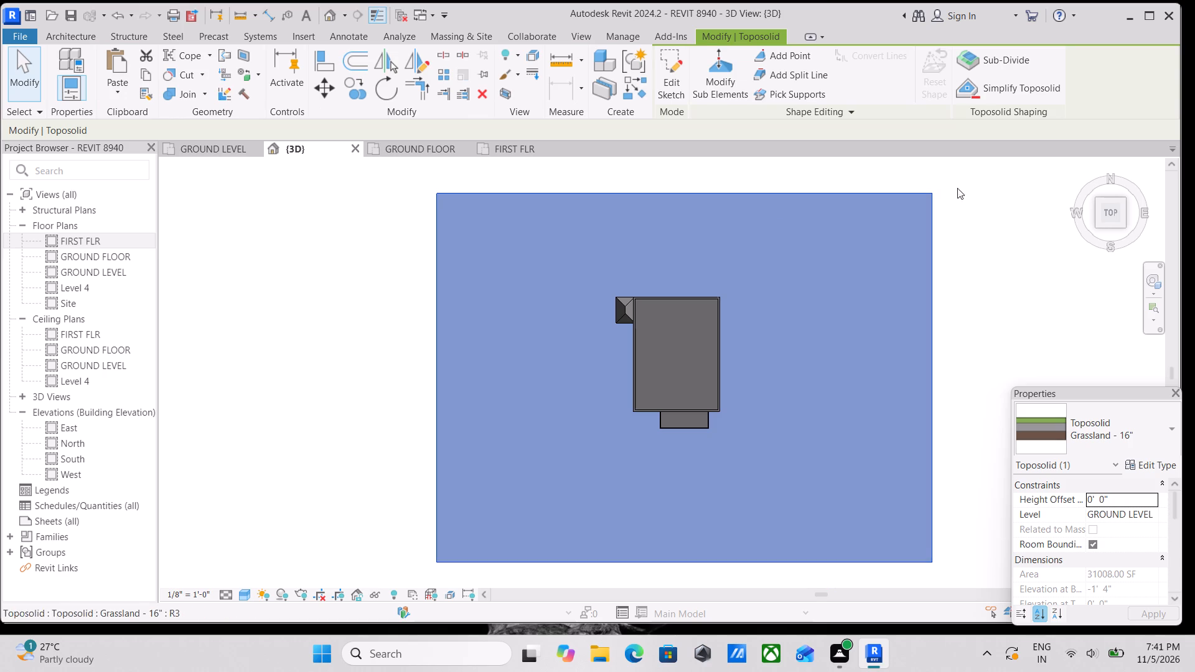
Examine how the house and its front balcony corner sit on the new grass terrain in an angled 3D view.
click(1096, 227)
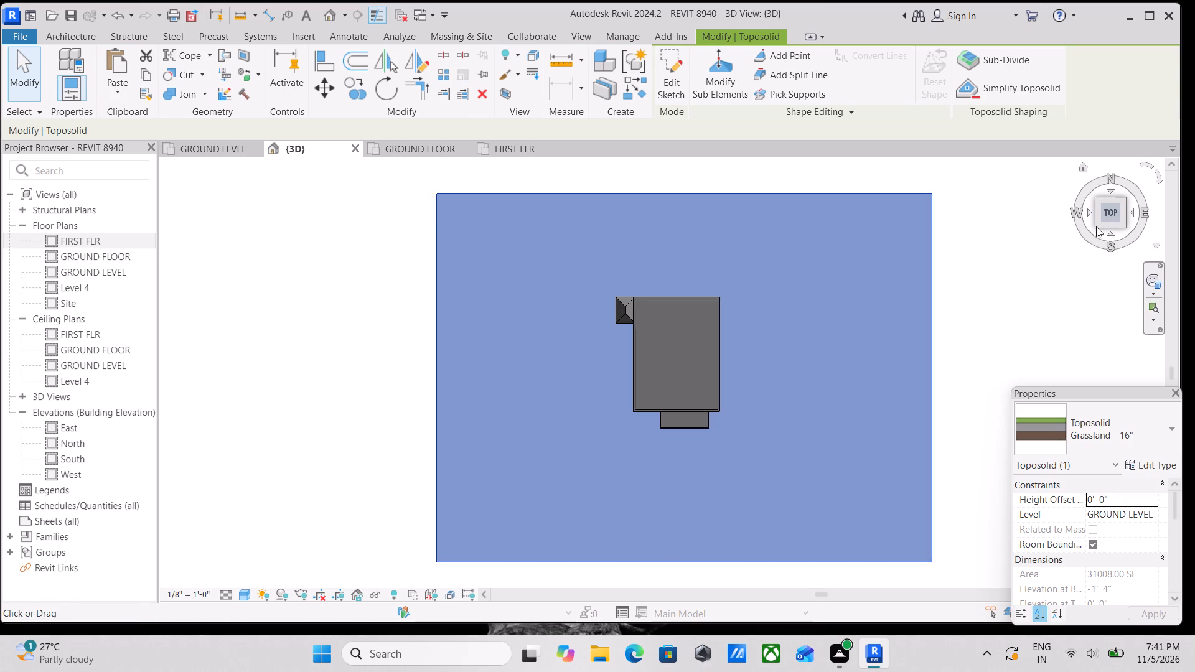
scroll(736, 393, up, 5)
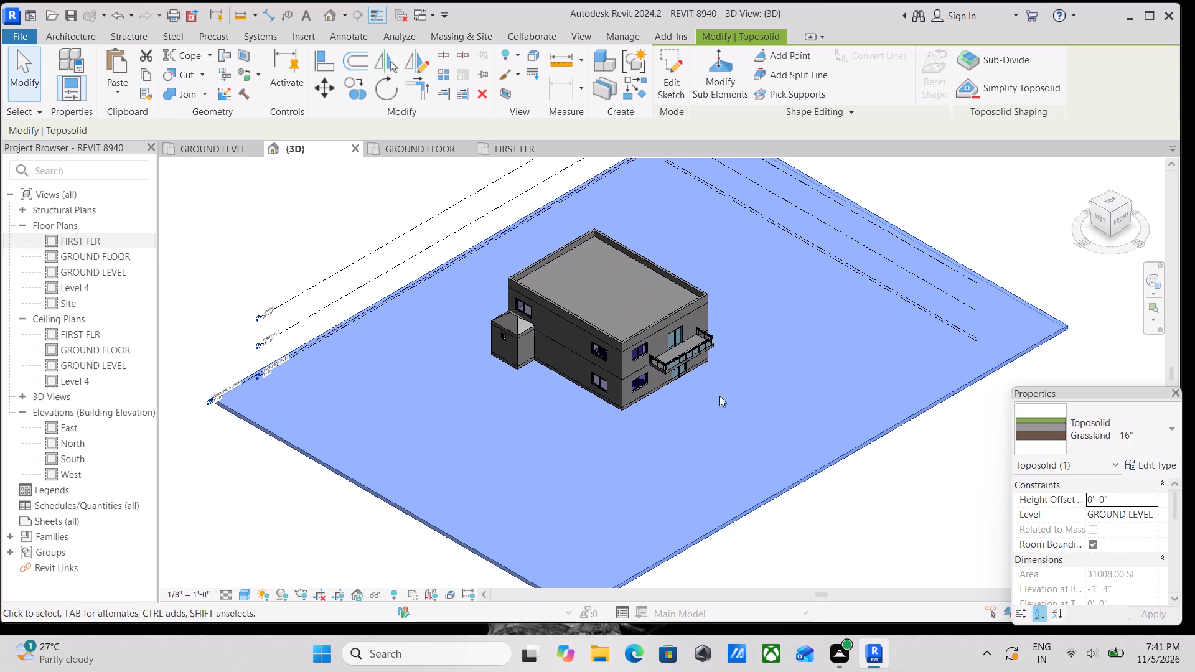
key(Escape)
scroll(645, 383, up, 2)
middle_drag(695, 436, 628, 398)
middle_drag(688, 436, 584, 375)
key(Escape)
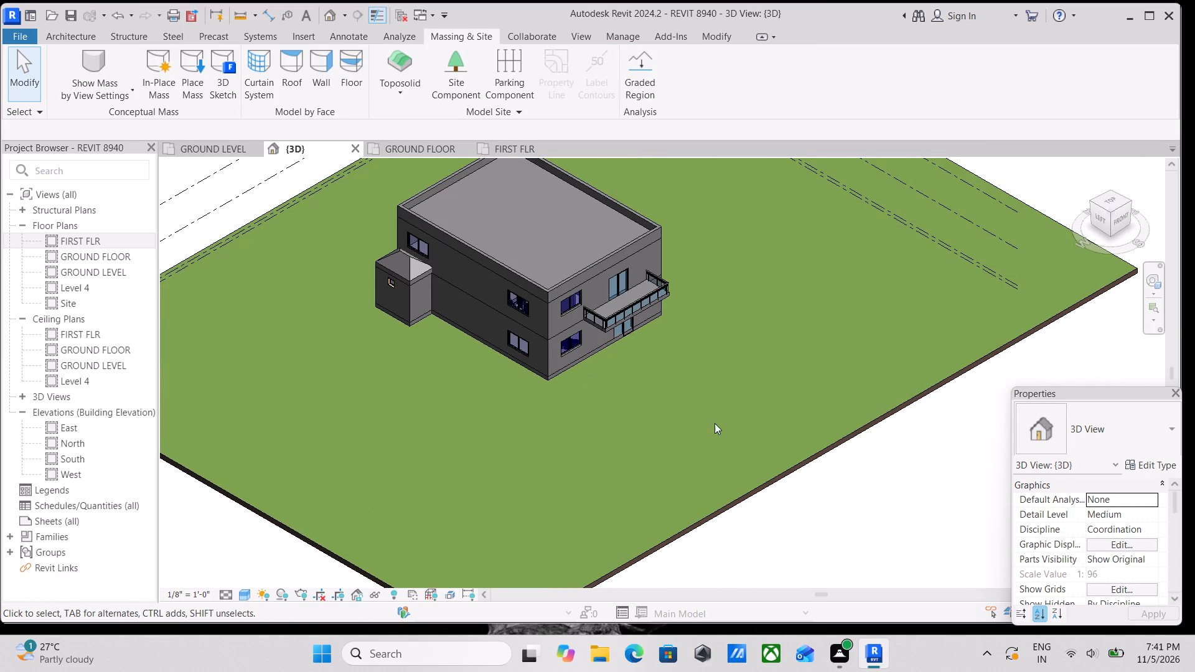
middle_drag(741, 444, 617, 459)
key(Escape)
scroll(775, 457, down, 3)
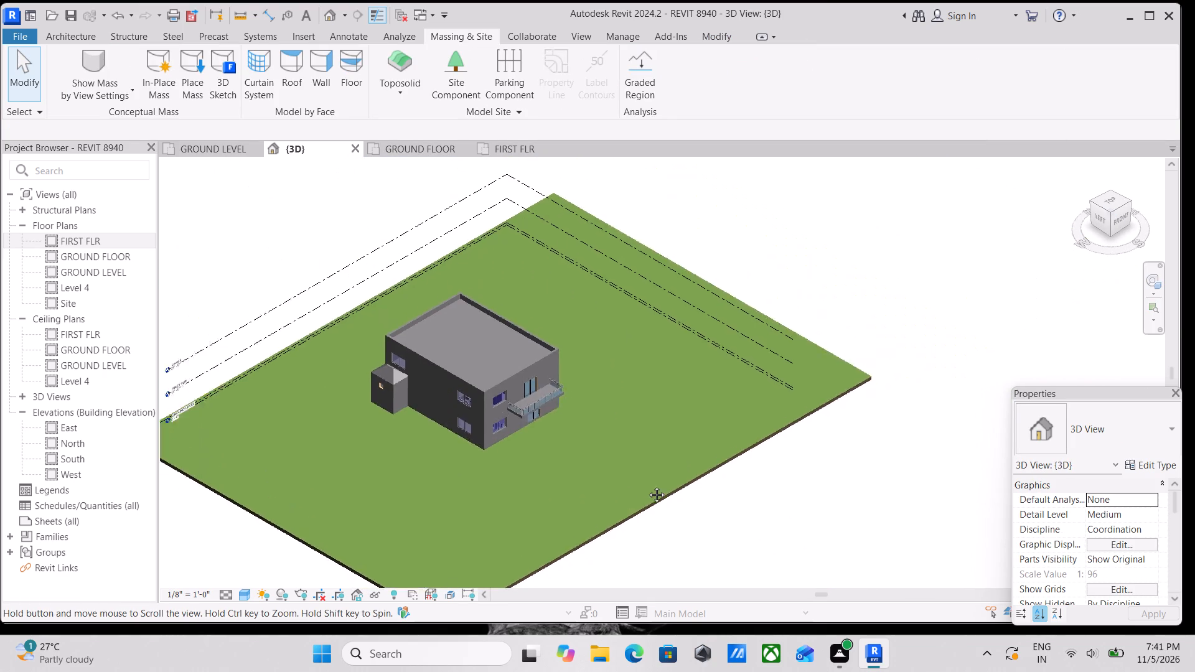
scroll(737, 482, down, 2)
middle_drag(830, 442, 850, 426)
scroll(703, 445, up, 5)
middle_drag(696, 416, 699, 430)
scroll(735, 363, up, 3)
middle_drag(780, 344, 789, 366)
scroll(789, 365, up, 2)
scroll(790, 362, down, 1)
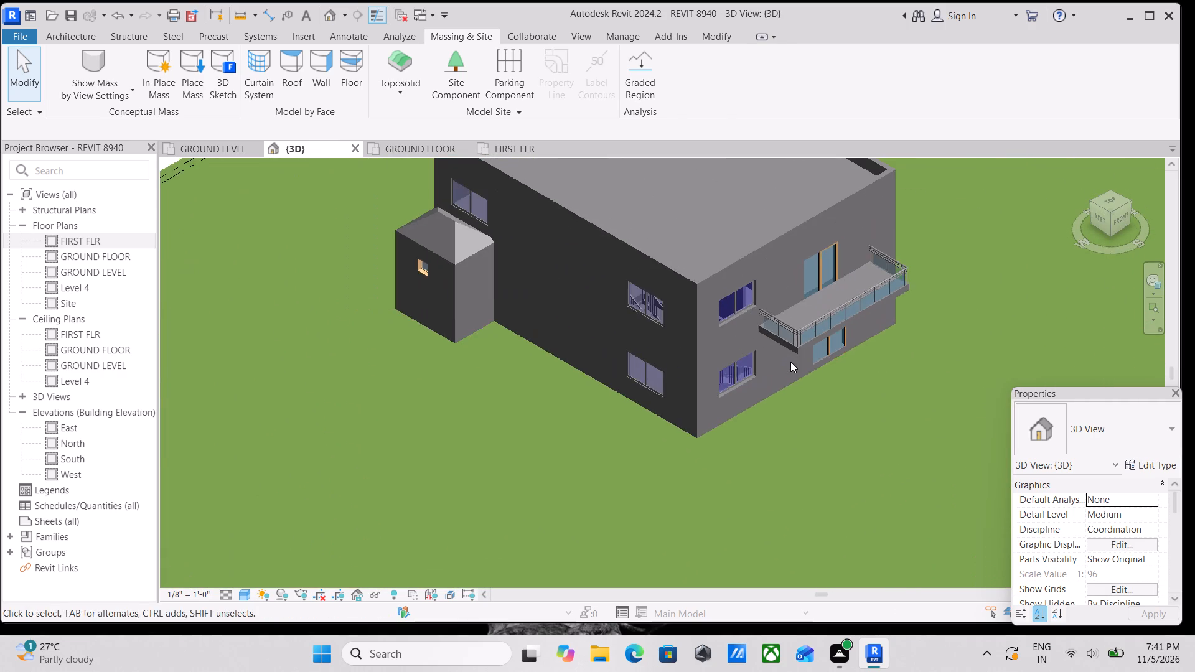
middle_drag(790, 362, 804, 373)
scroll(825, 362, down, 4)
Review the house's side walls, front facade and wall bases against the terrain surface from several low 3D angles.
shift+middle_drag(845, 426, 673, 284)
shift+middle_drag(748, 337, 836, 330)
middle_drag(728, 329, 823, 354)
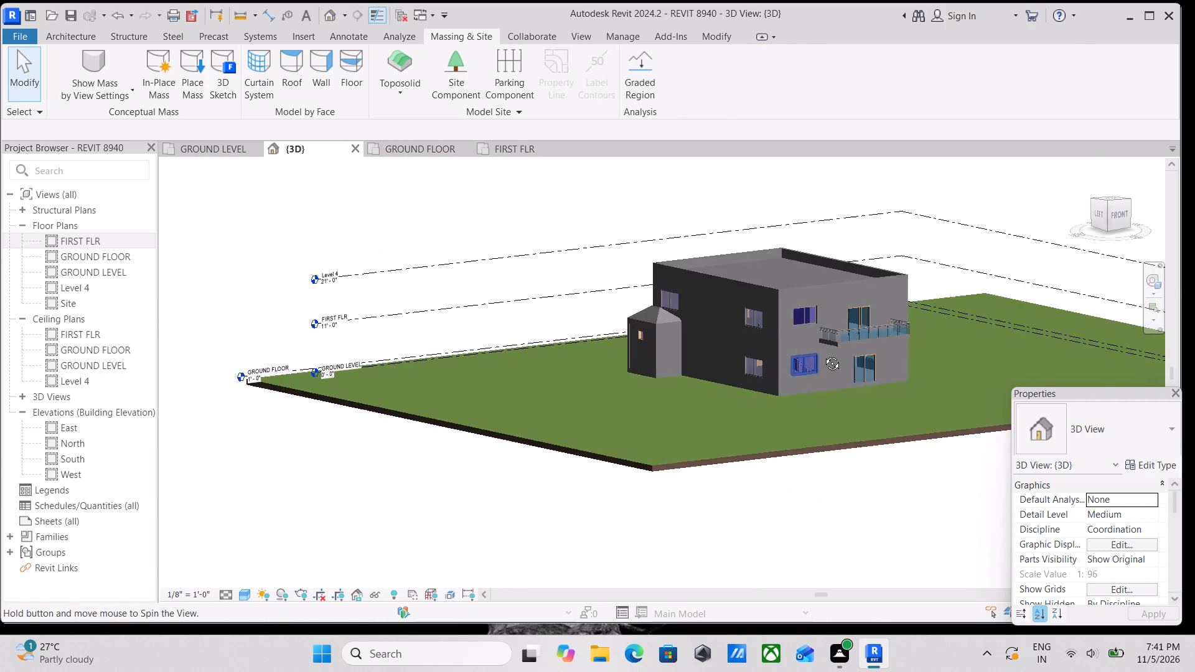
middle_drag(823, 354, 903, 368)
scroll(833, 364, up, 1)
shift+middle_drag(833, 364, 955, 421)
scroll(955, 421, up, 1)
shift+middle_drag(955, 421, 867, 435)
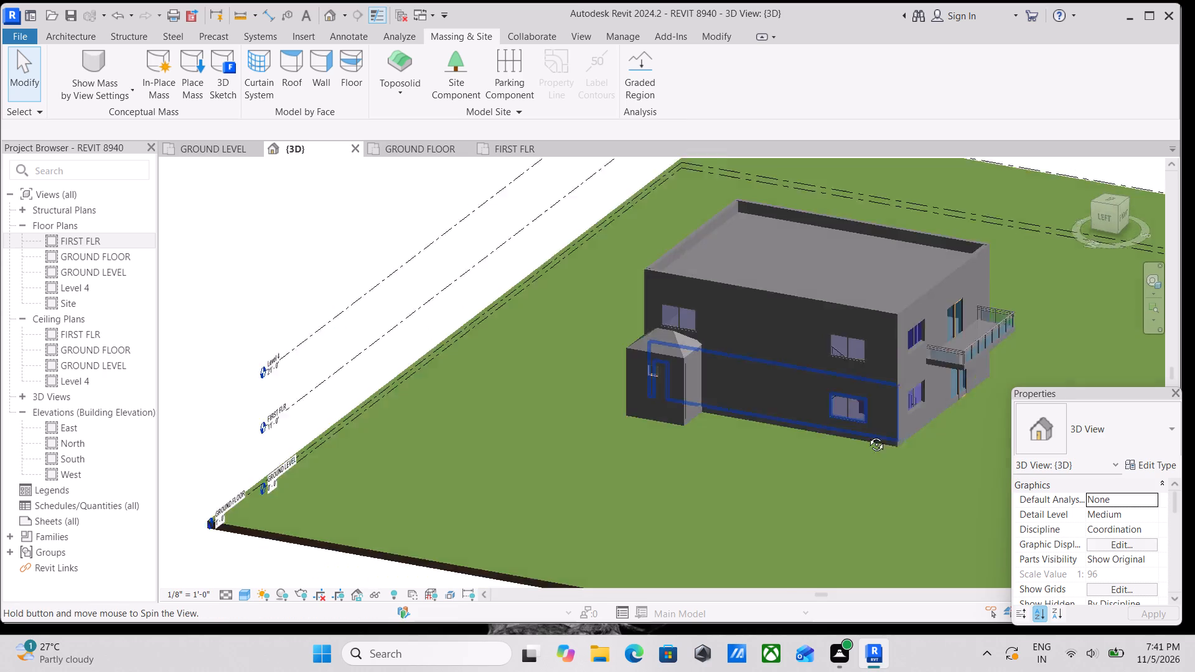
shift+middle_drag(867, 435, 529, 455)
scroll(866, 444, up, 3)
shift+middle_drag(867, 444, 980, 419)
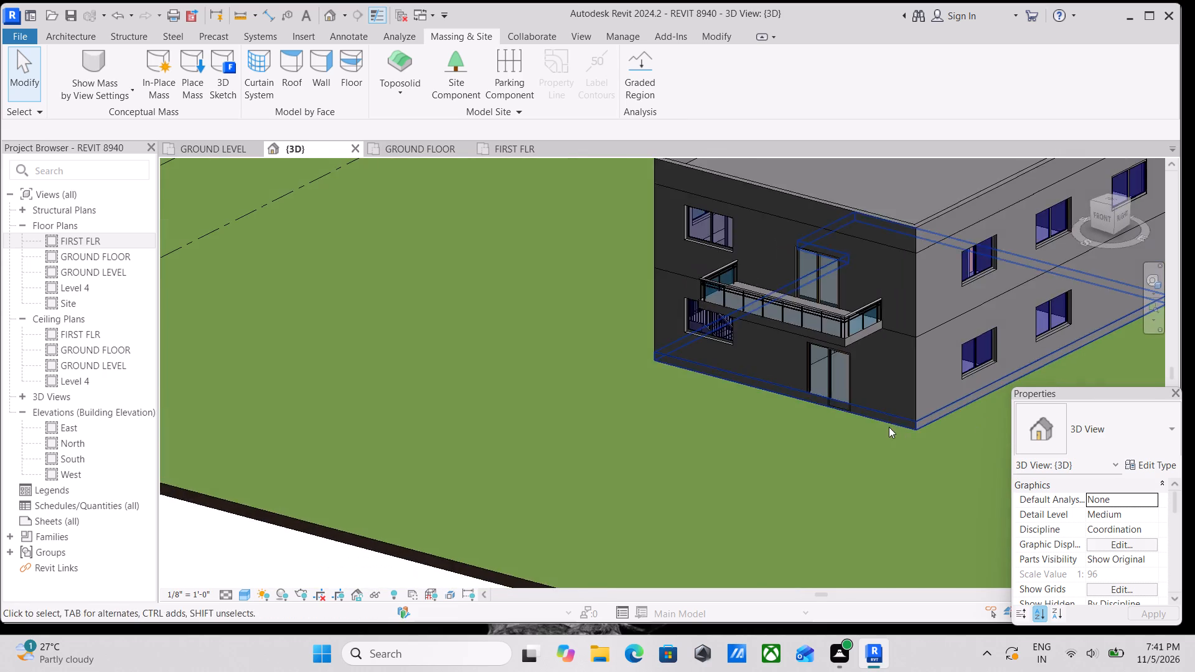
middle_drag(889, 427, 995, 408)
shift+middle_drag(906, 406, 900, 340)
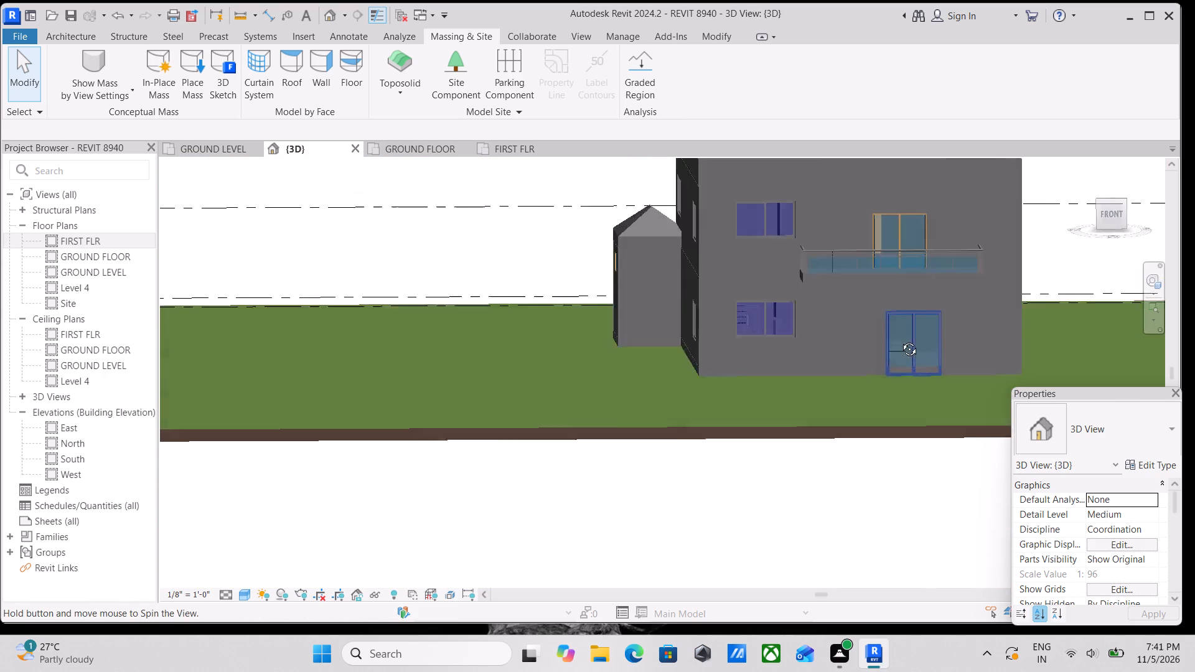
shift+middle_drag(900, 340, 917, 352)
middle_drag(904, 360, 848, 432)
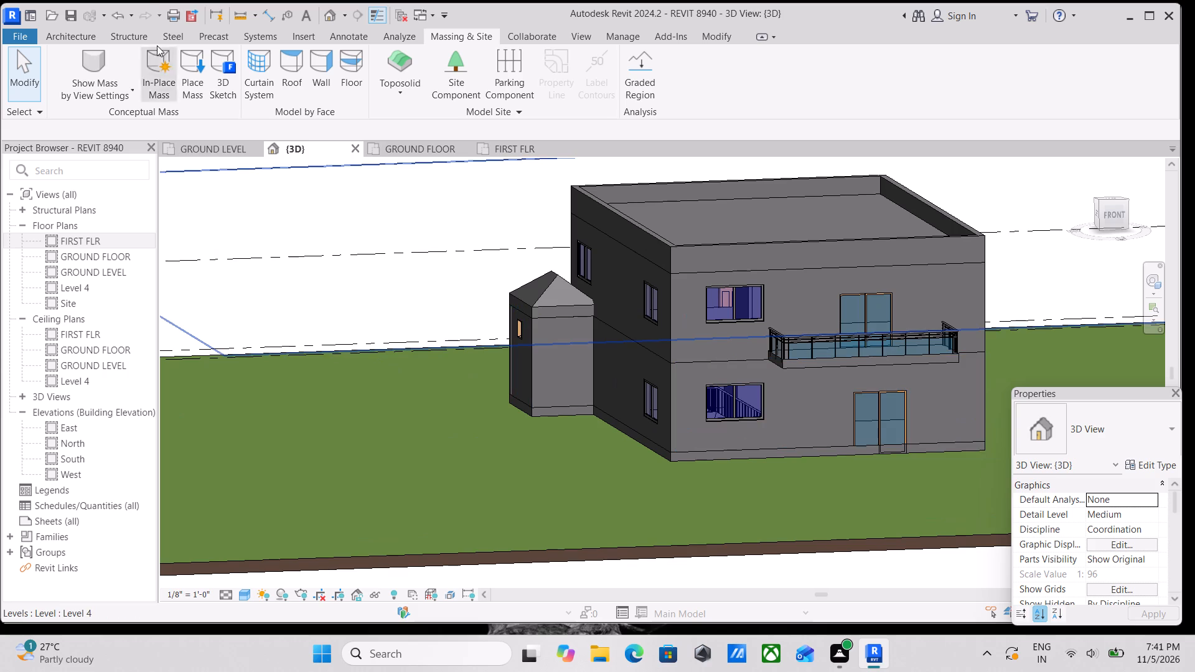
Start an in-place model component and look through the available family categories.
click(69, 36)
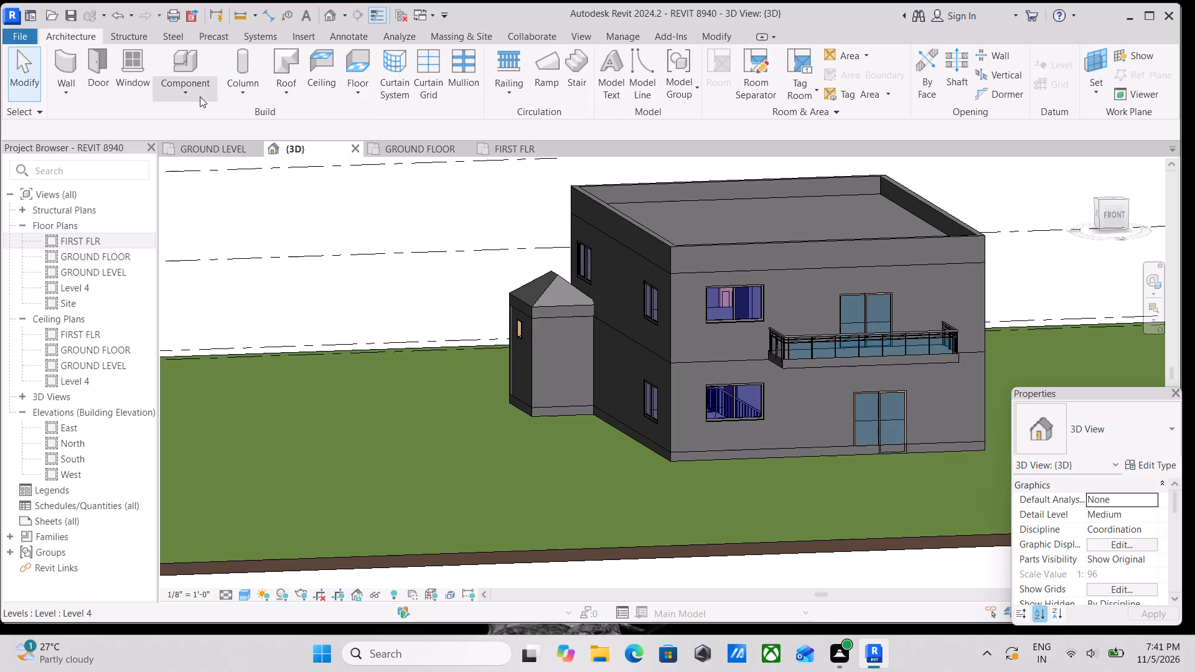
click(200, 96)
click(220, 161)
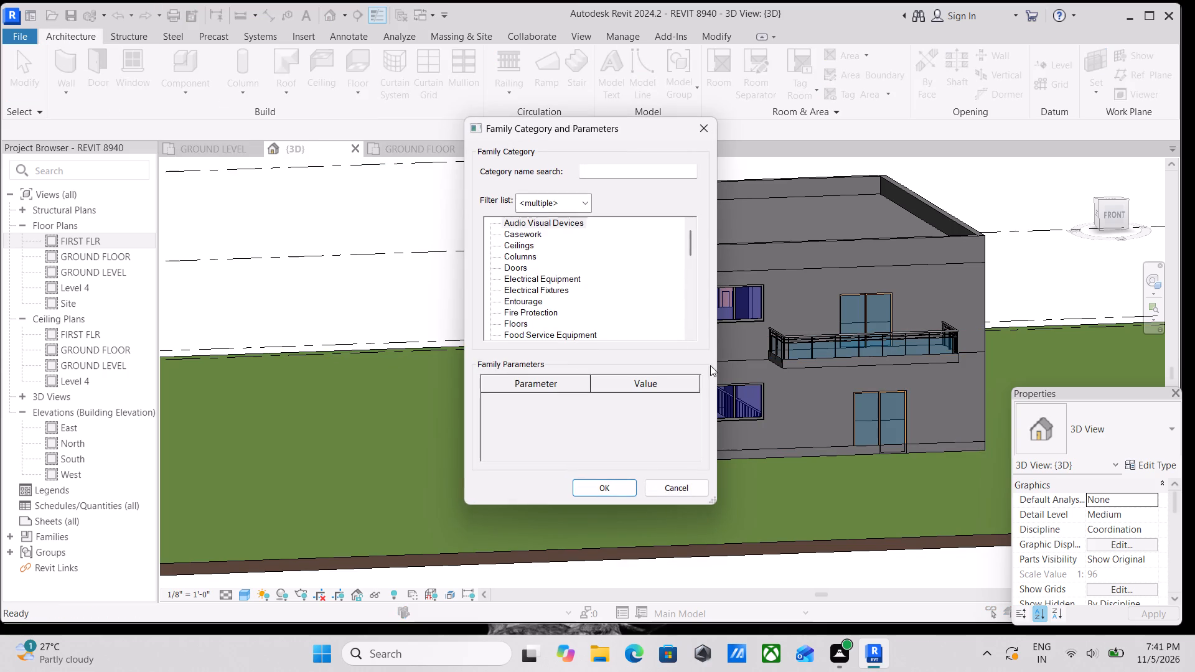
scroll(562, 305, down, 4)
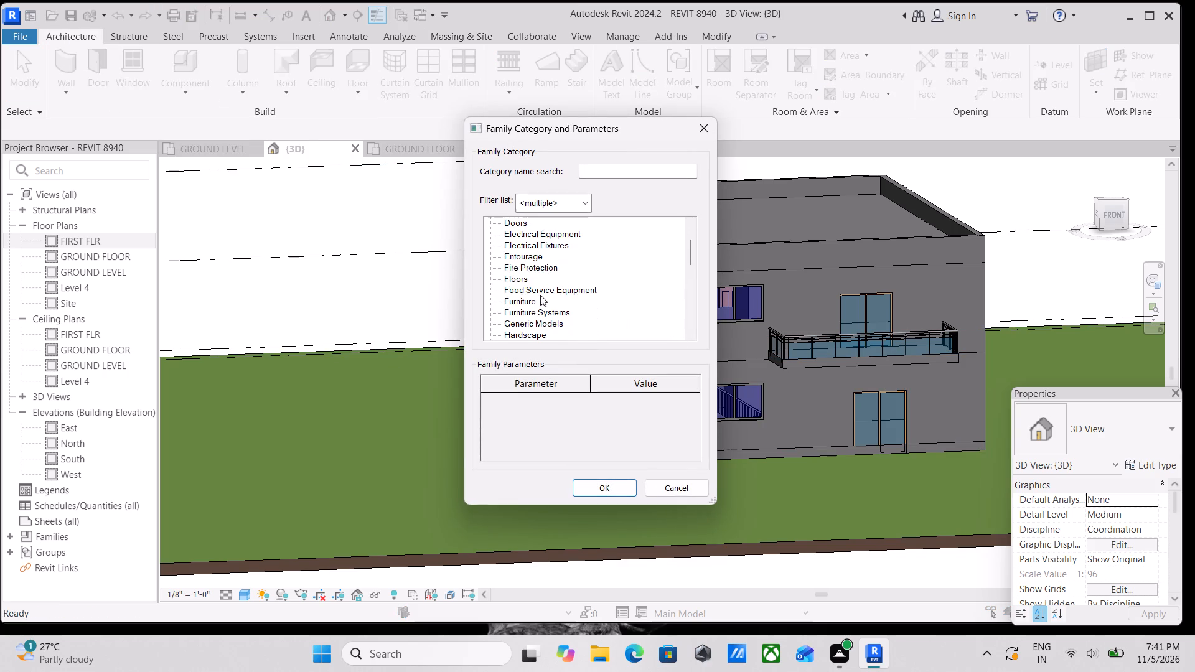
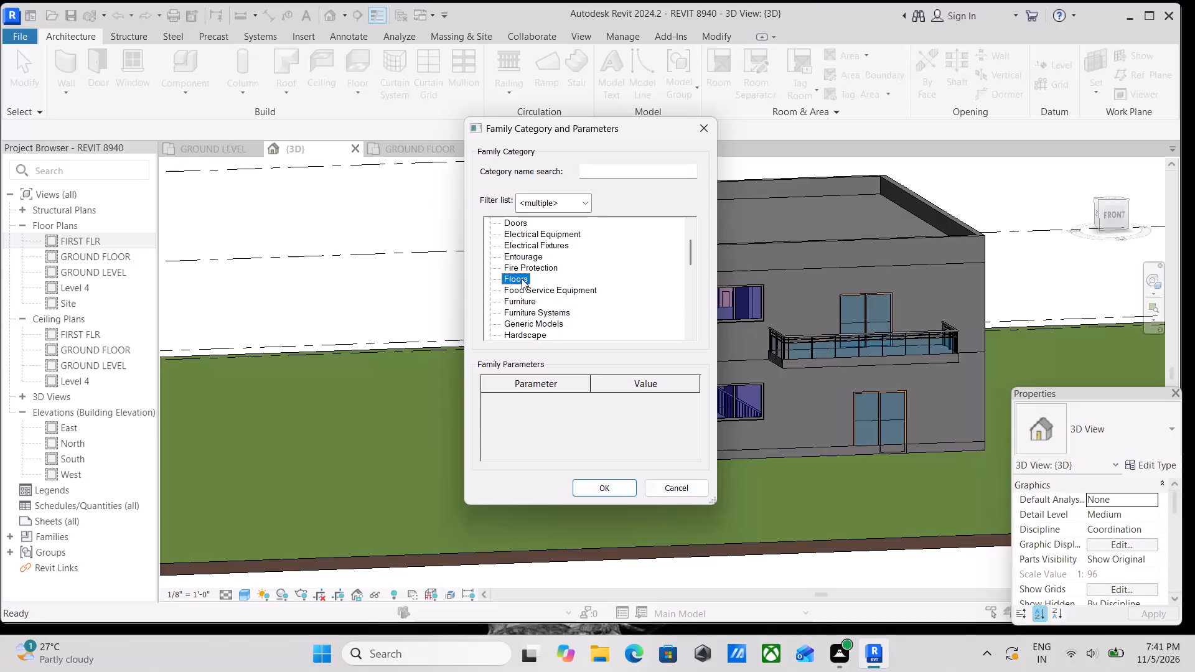
Create an in-place model in the Floors category, keeping the default name.
click(602, 492)
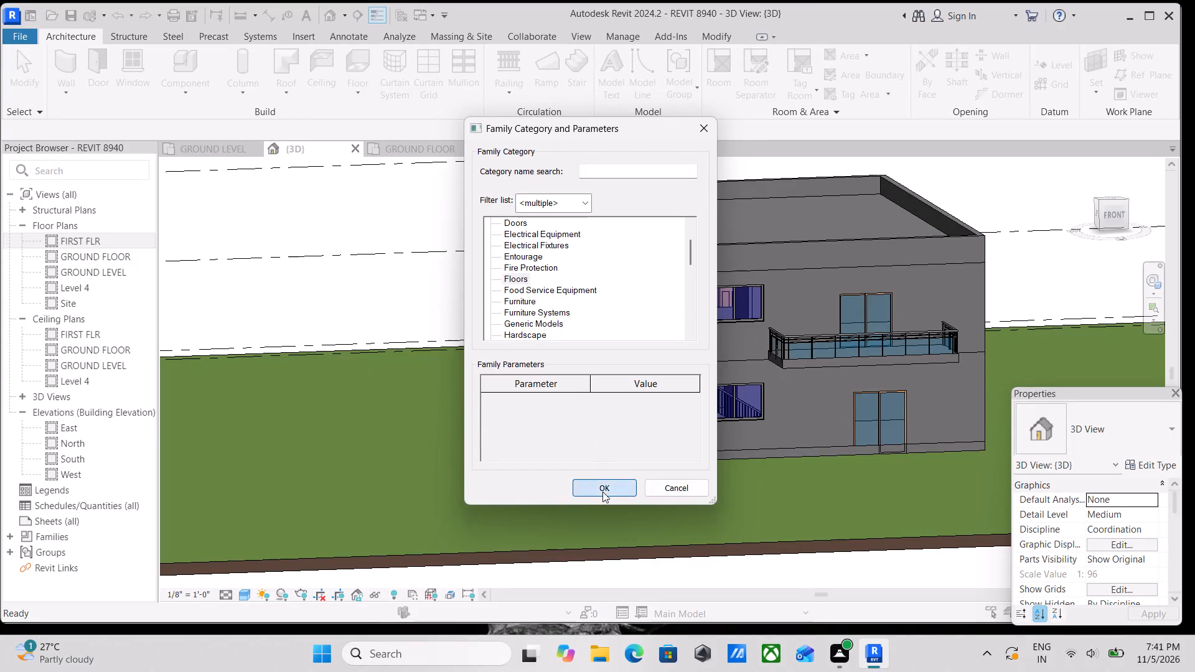
click(572, 348)
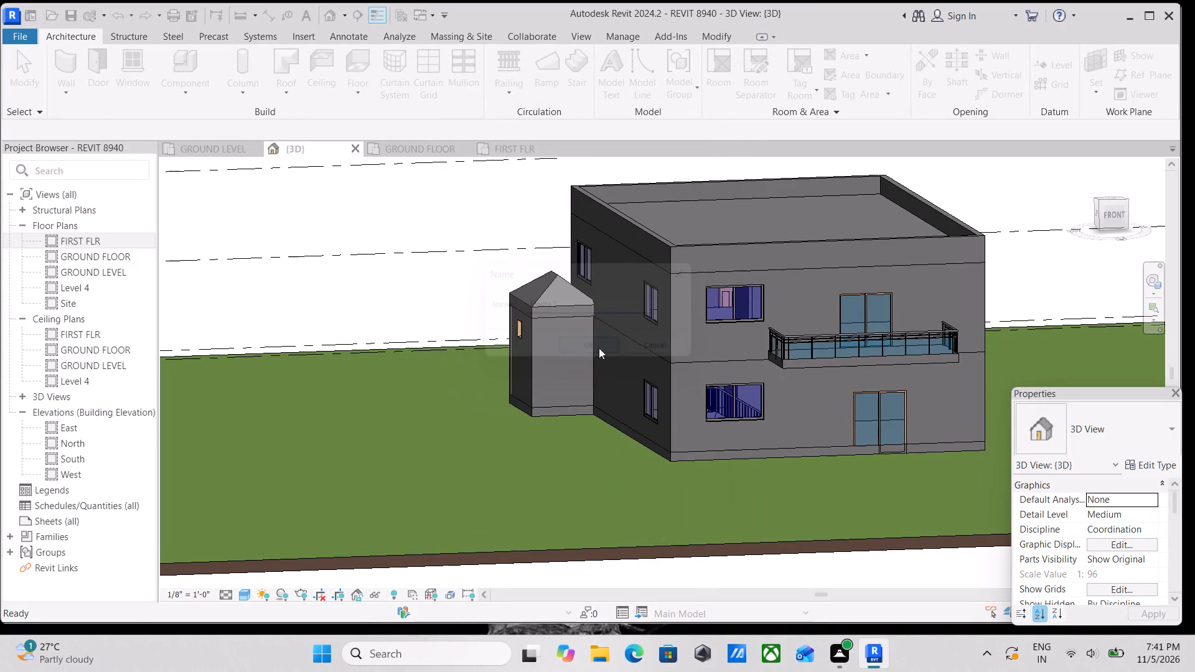
Set the work plane by picking the end face of the first-floor balcony slab nearest the turret.
scroll(841, 349, up, 3)
middle_drag(764, 289, 505, 301)
scroll(500, 301, up, 1)
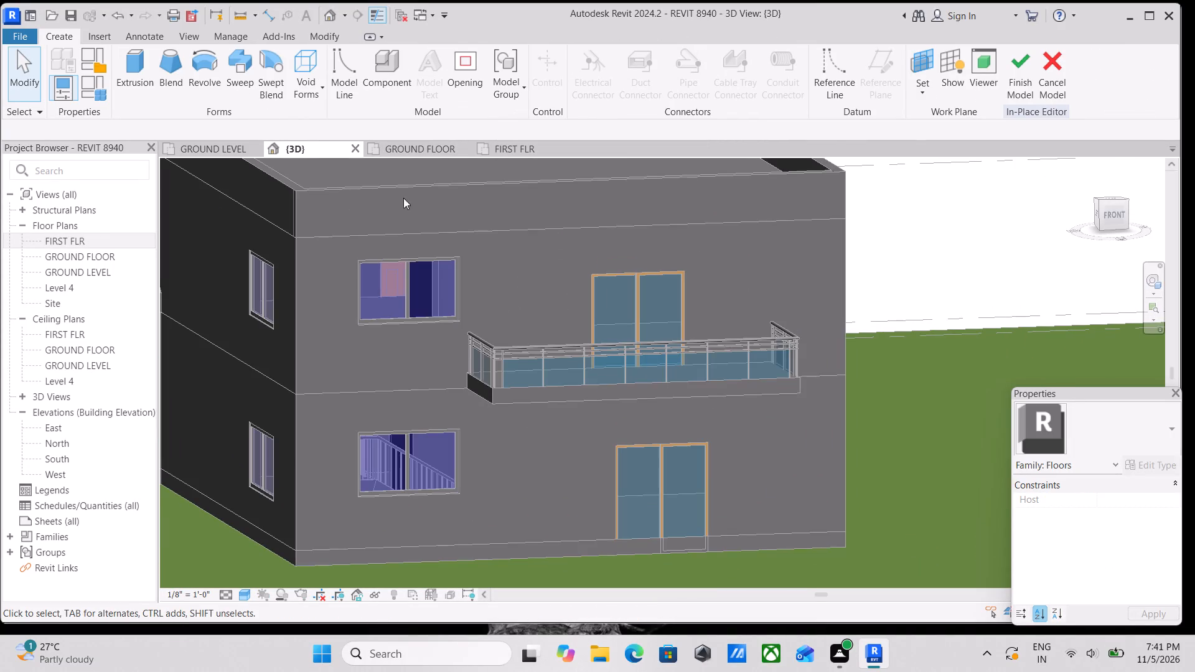
click(921, 85)
click(938, 140)
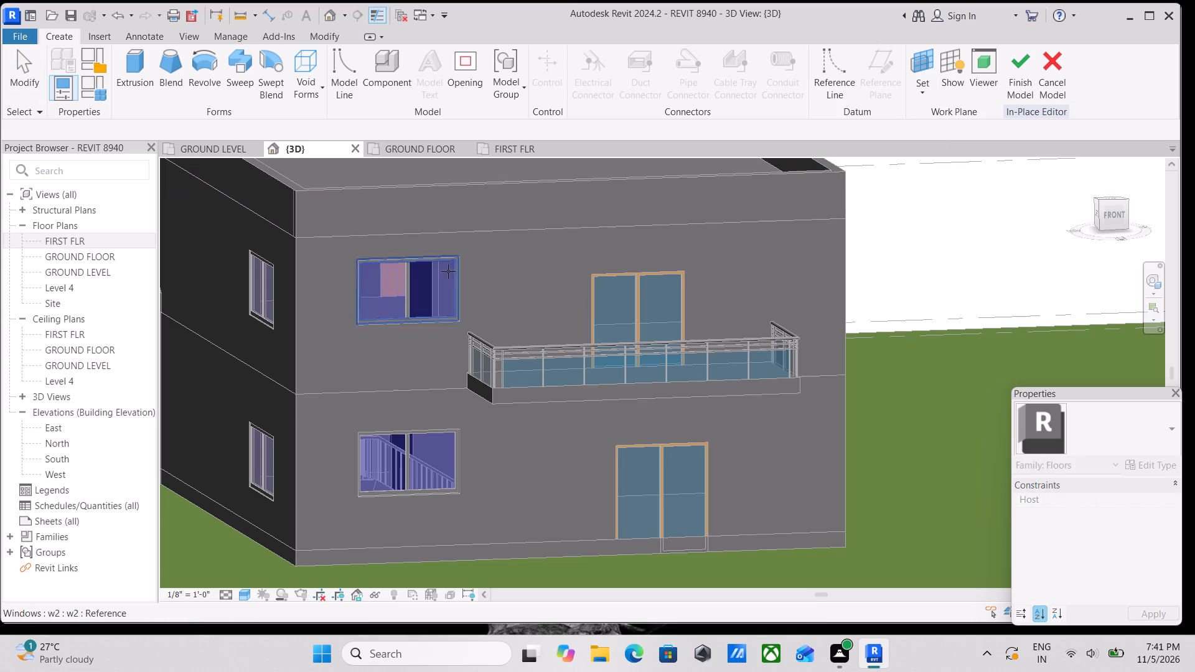
scroll(479, 401, up, 2)
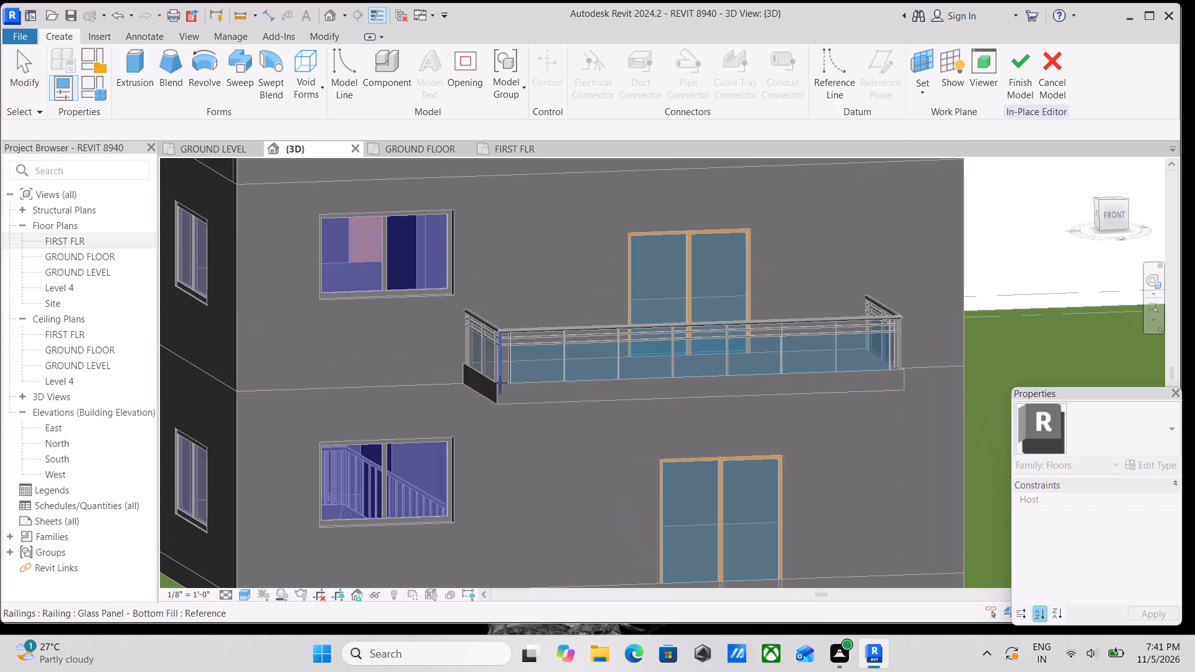
click(484, 388)
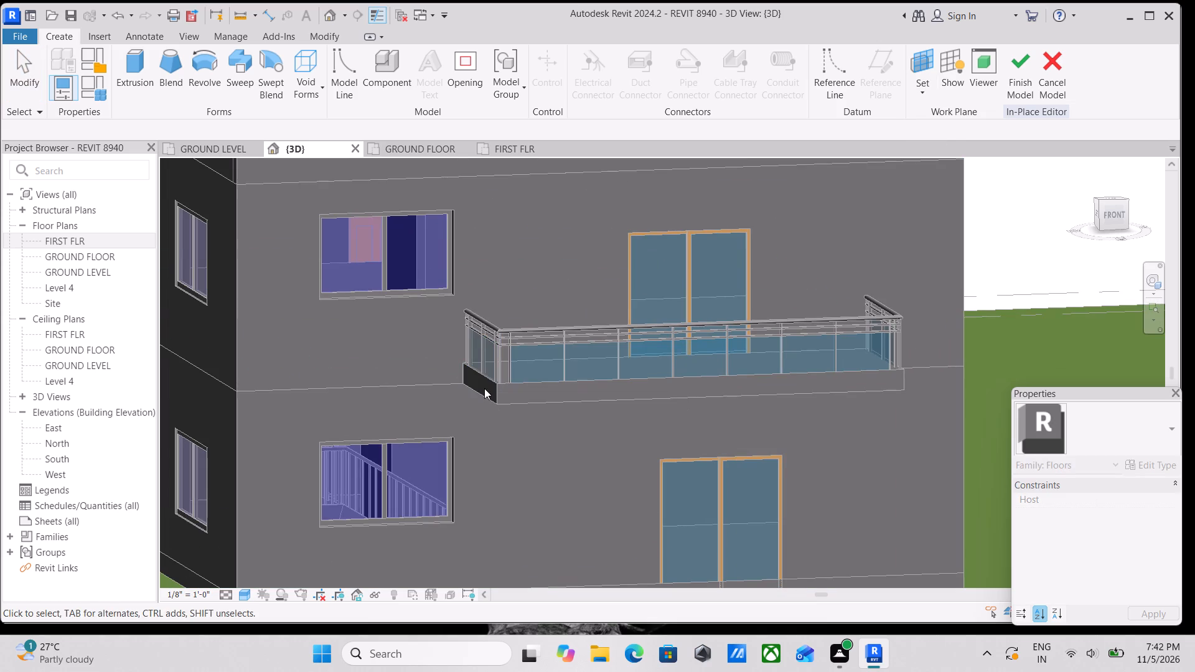
Create a solid extrusion from a rectangle about 6'-8" wide and 10'-0" high, rising from the balcony slab's end face.
scroll(454, 390, down, 3)
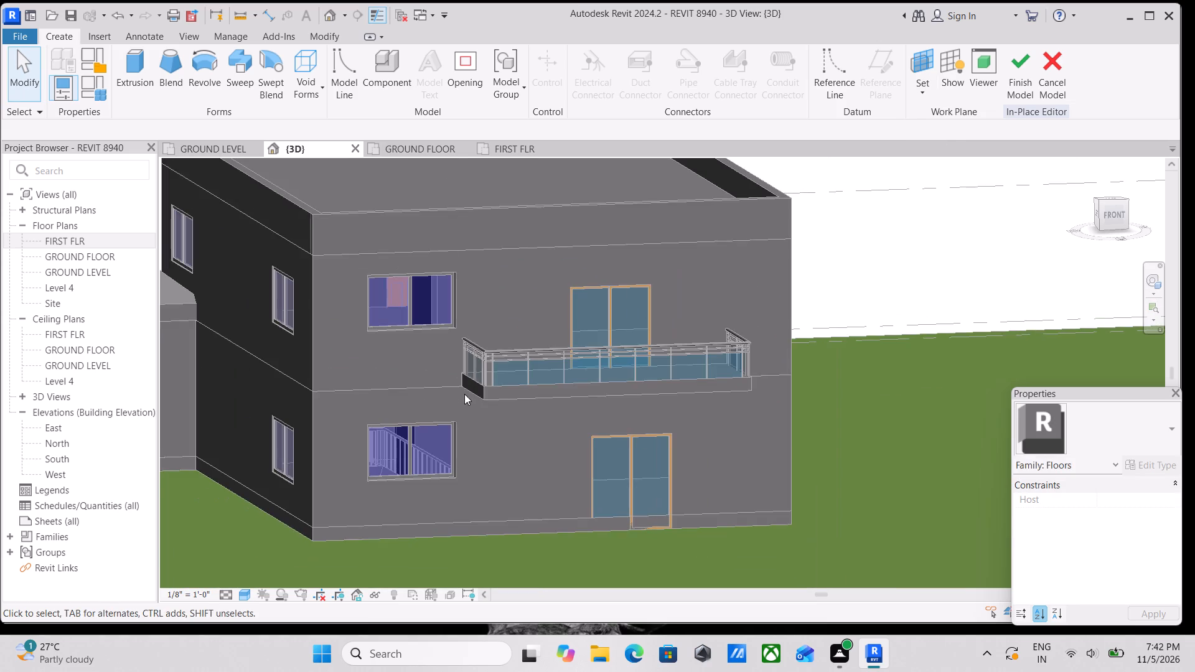
shift+middle_drag(464, 393, 596, 436)
middle_drag(668, 388, 596, 343)
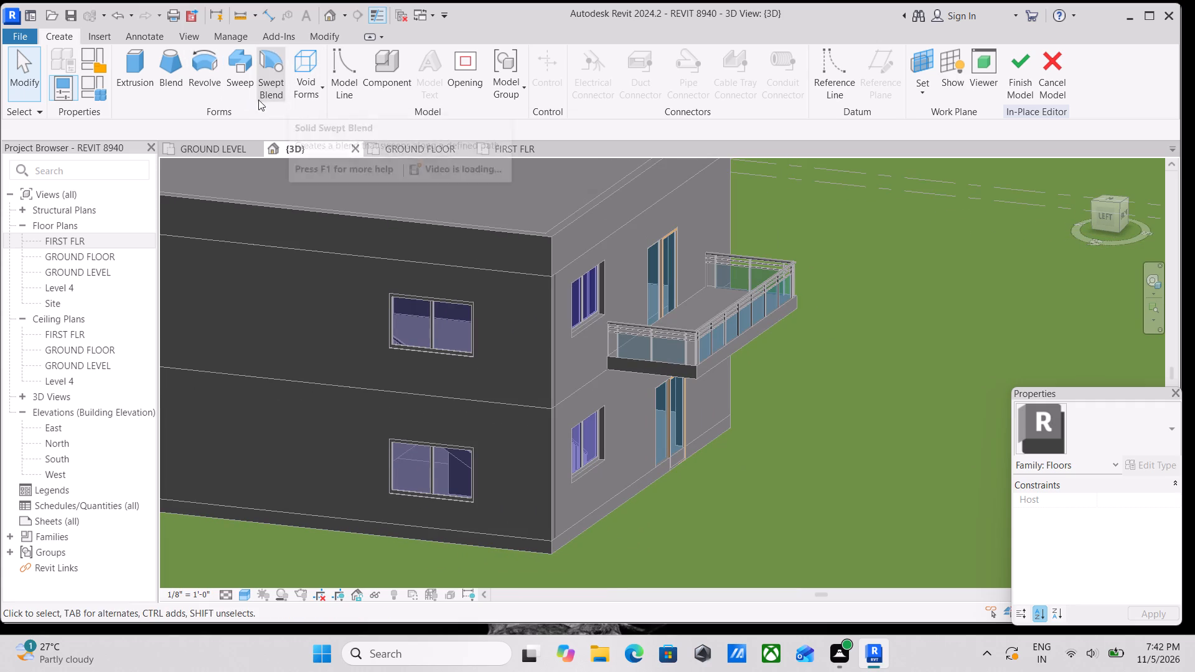
click(136, 87)
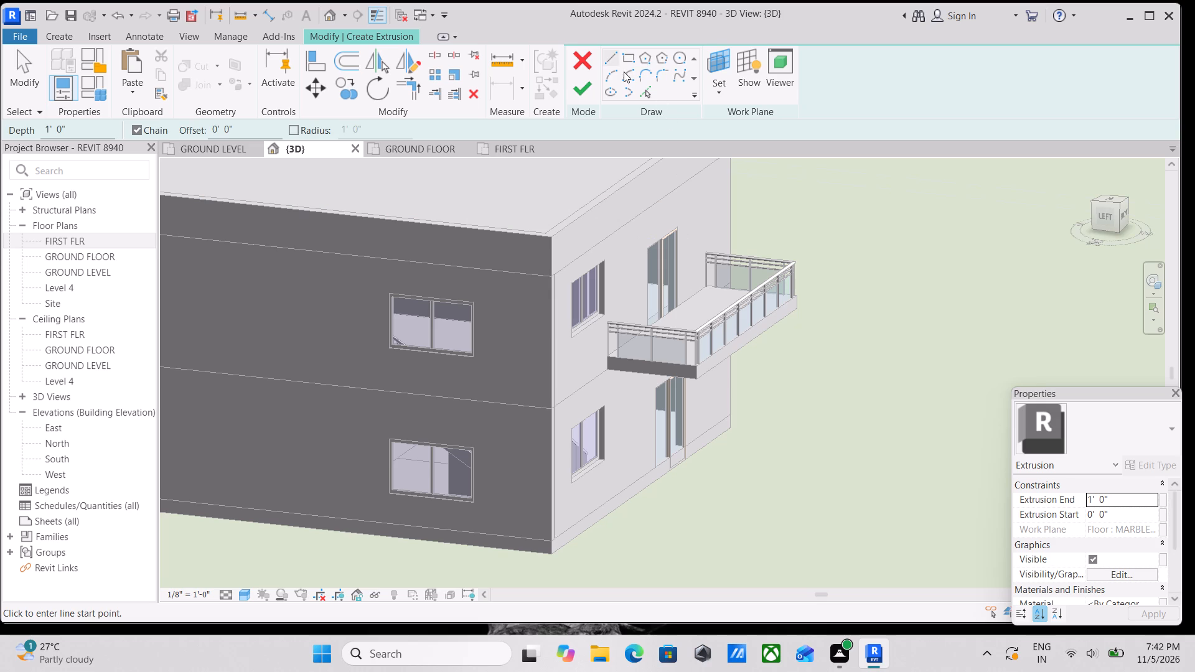
click(629, 57)
scroll(618, 340, up, 3)
scroll(597, 391, up, 3)
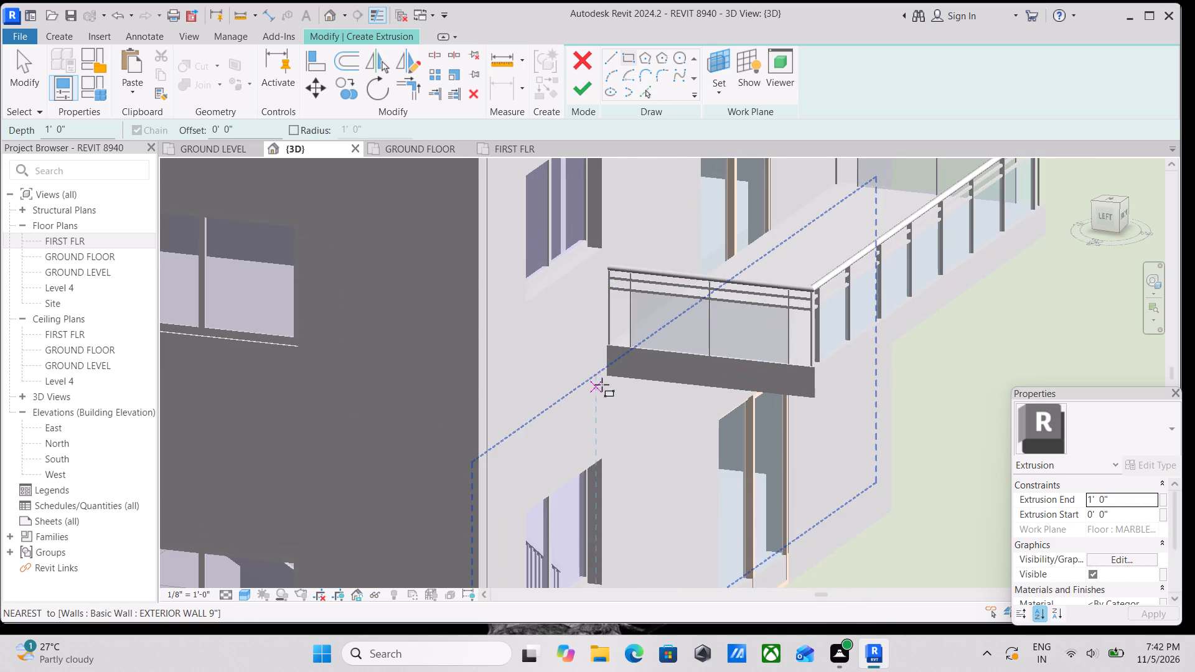
click(609, 375)
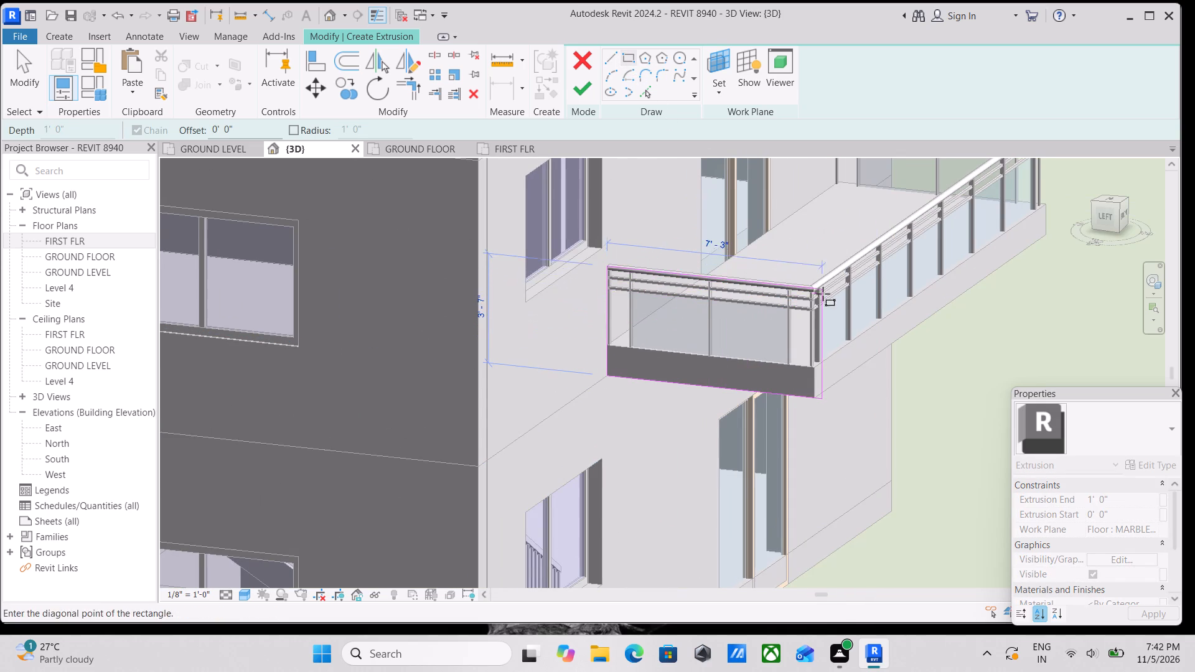
middle_drag(823, 294, 819, 307)
middle_drag(811, 233, 813, 291)
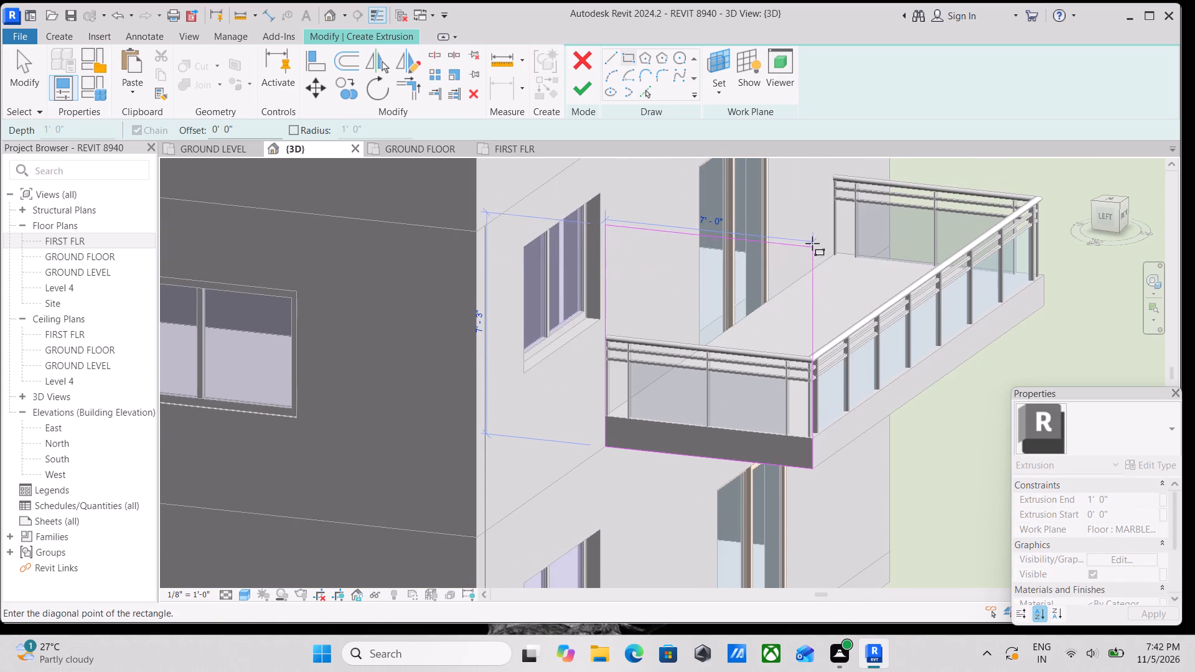
scroll(812, 233, down, 3)
middle_drag(810, 224, 804, 248)
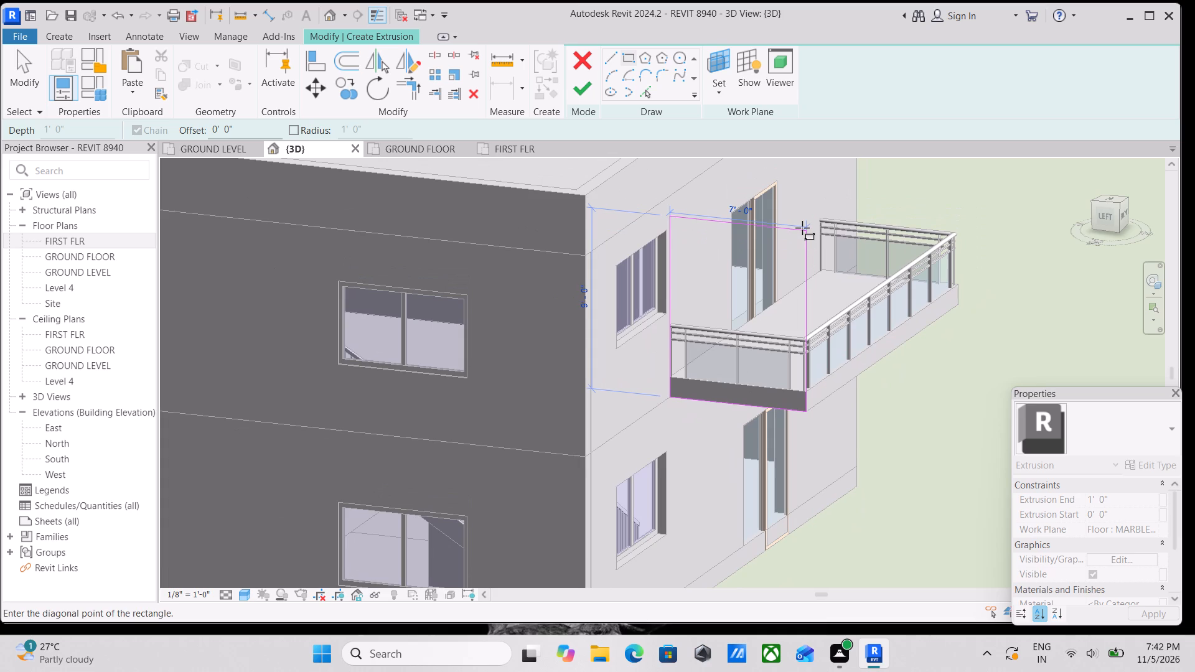
click(800, 216)
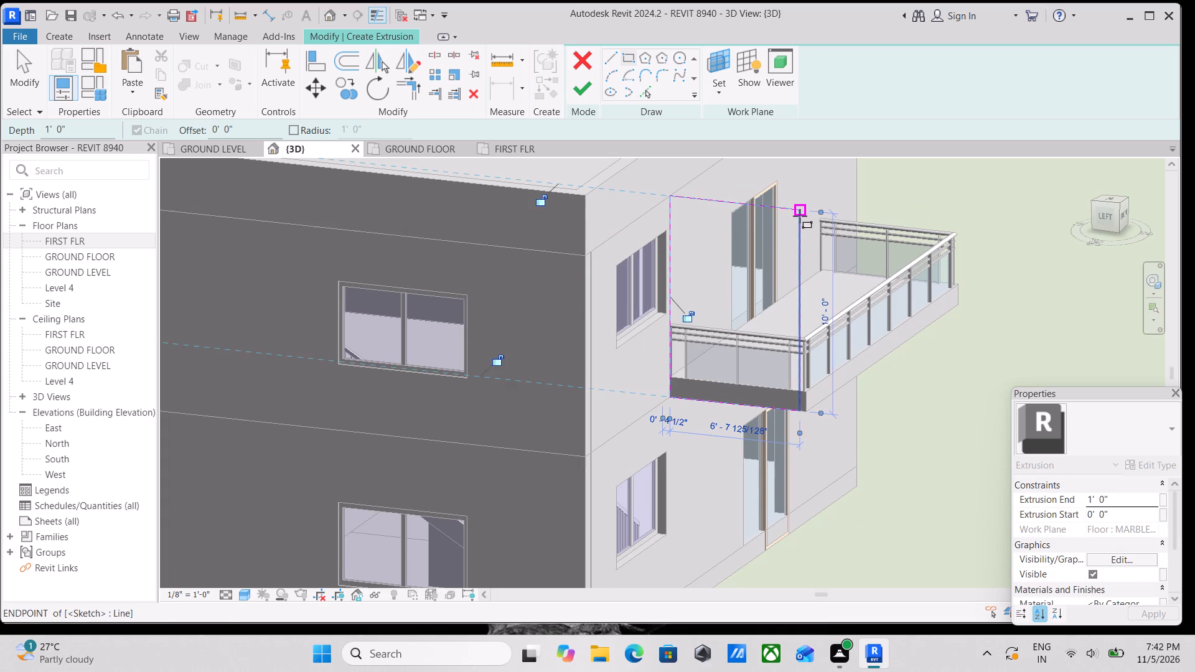
scroll(823, 252, down, 2)
middle_drag(823, 251, 756, 278)
click(586, 79)
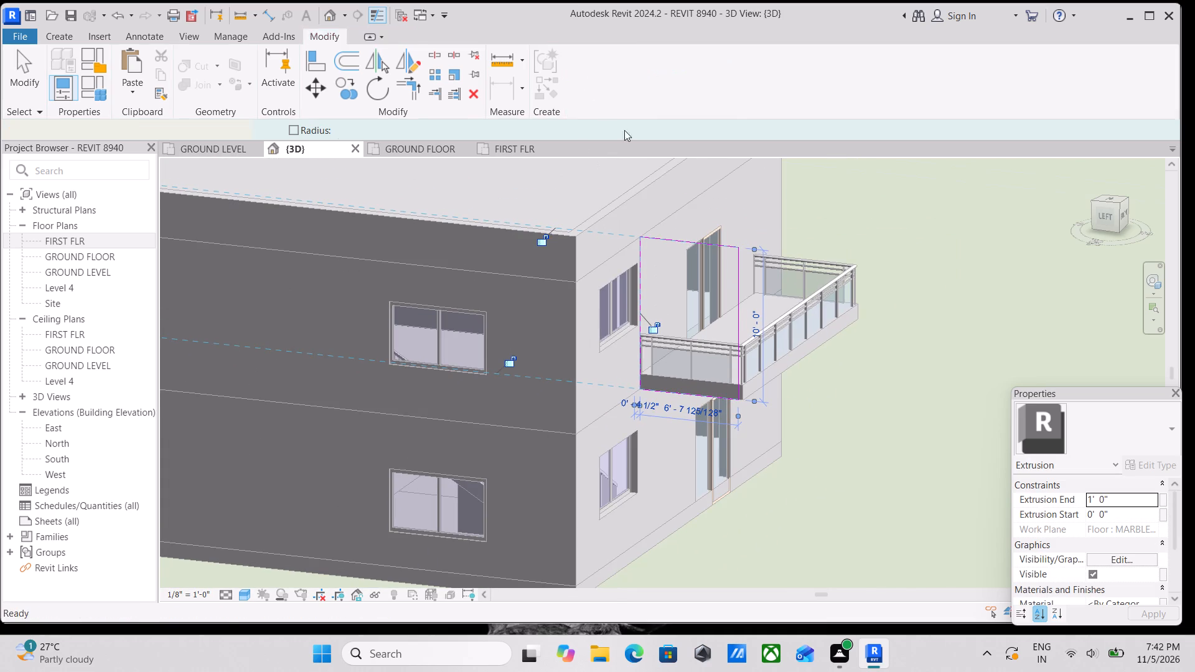
Set the balcony side wall's Extrusion End to 6" and finish the in-place model.
scroll(808, 302, down, 3)
shift+middle_drag(807, 342, 607, 284)
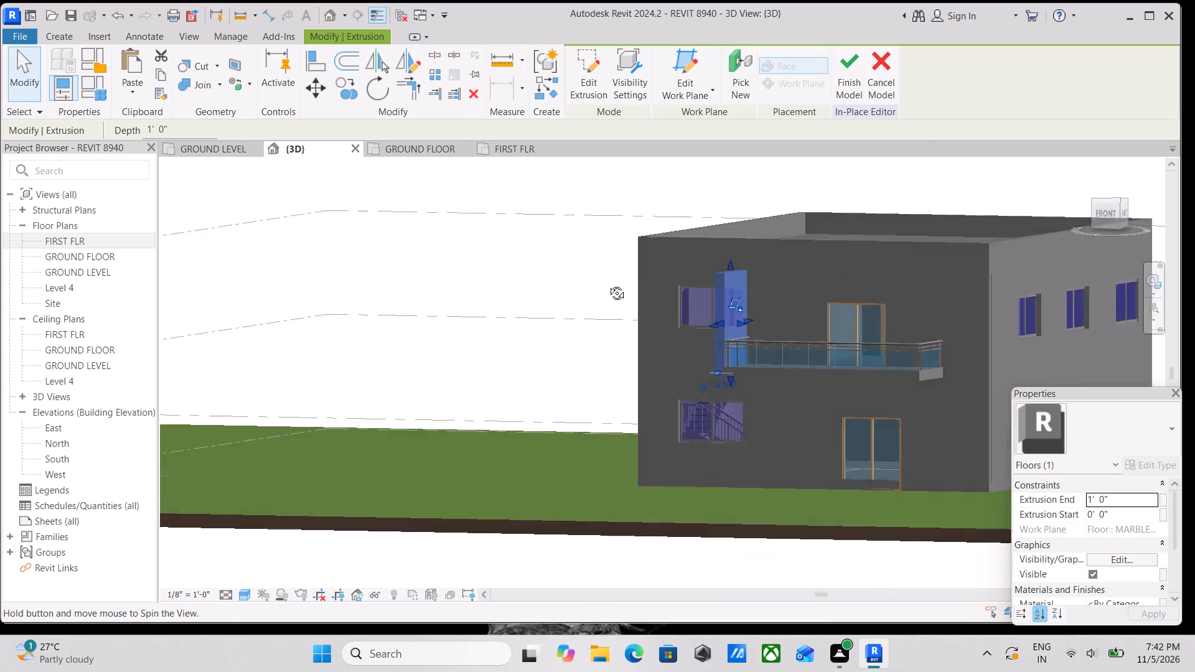
shift+middle_drag(607, 284, 667, 350)
click(1110, 500)
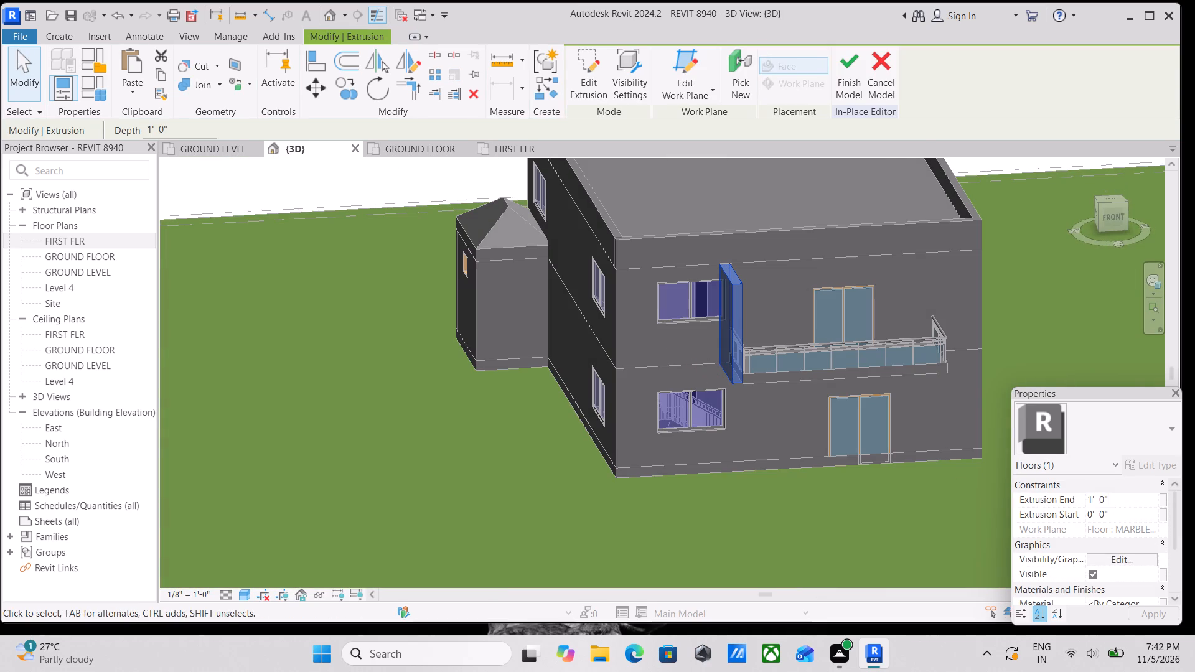
drag(1118, 500, 1056, 502)
key(6)
key(shift+quotedbl)
key(Return)
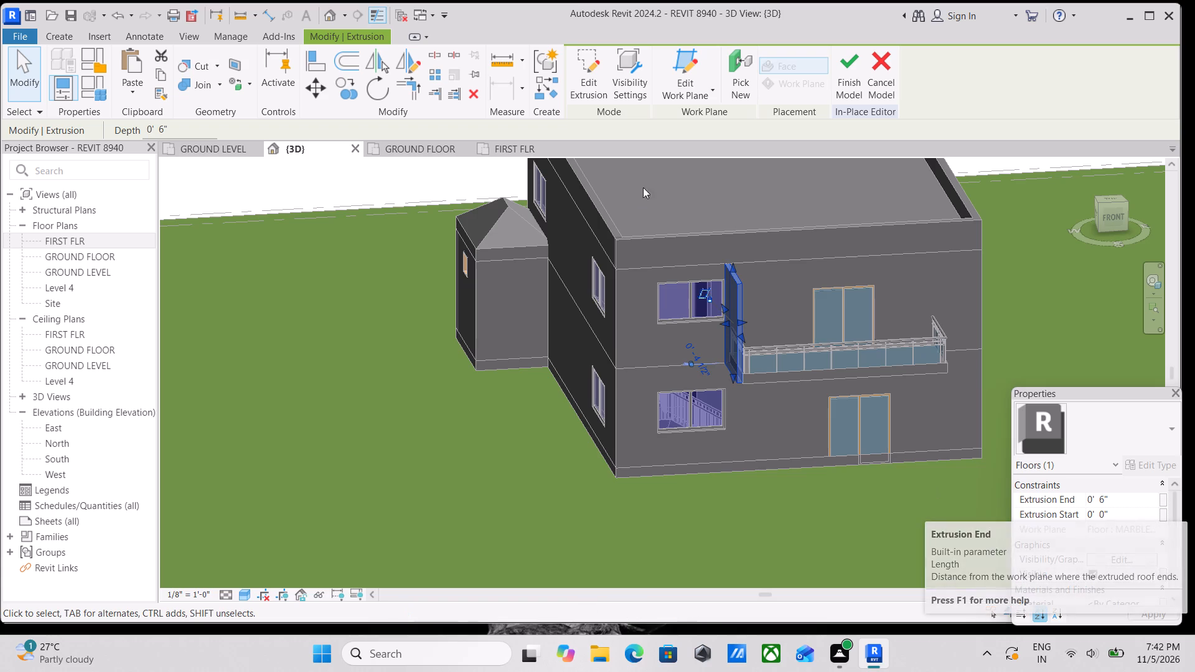
click(853, 57)
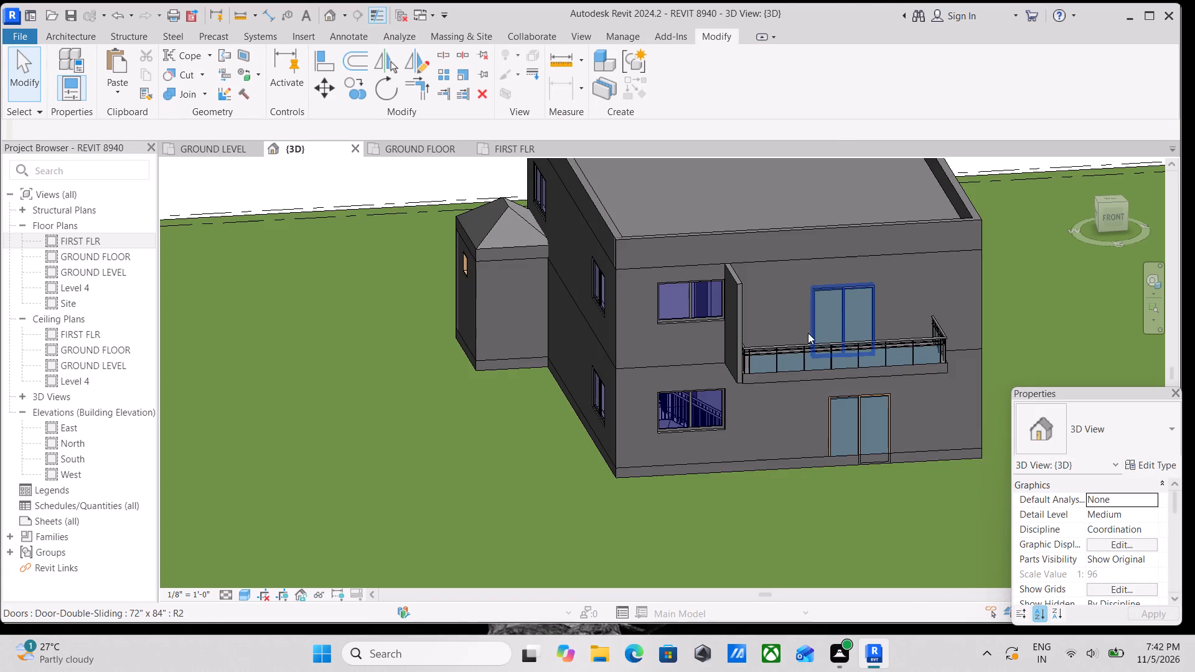
Create another in-place model in the Generic Models category, keeping the default name.
scroll(807, 335, up, 2)
middle_drag(805, 355, 667, 332)
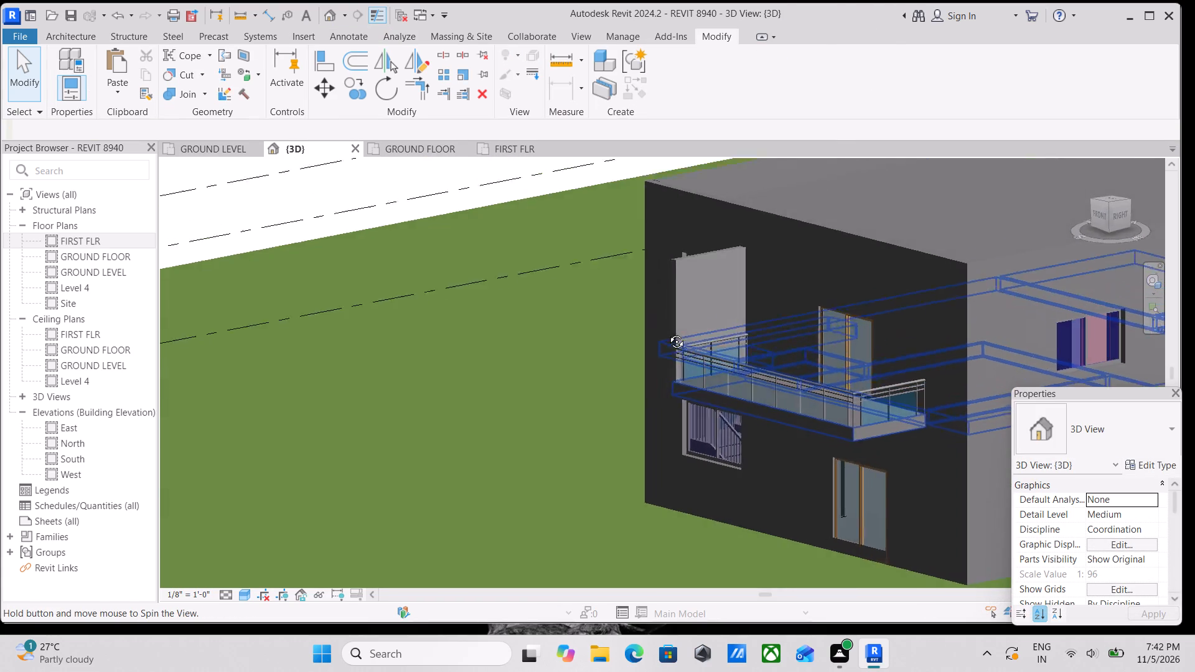
middle_drag(667, 332, 584, 362)
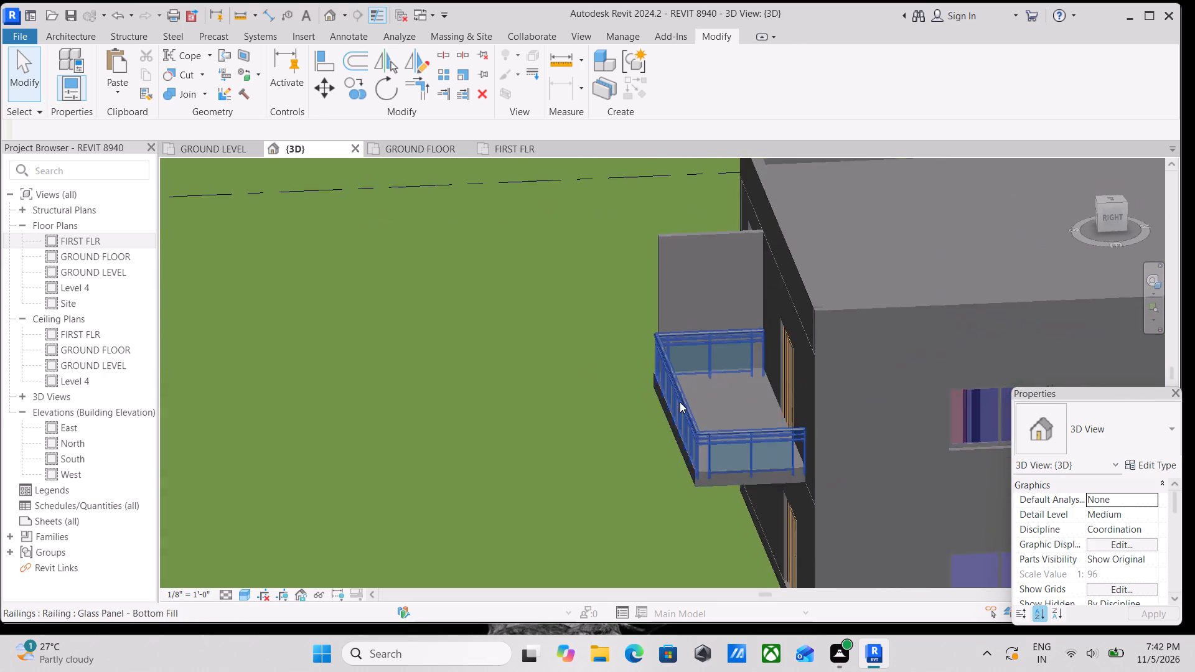
scroll(682, 404, up, 1)
middle_drag(680, 401, 677, 330)
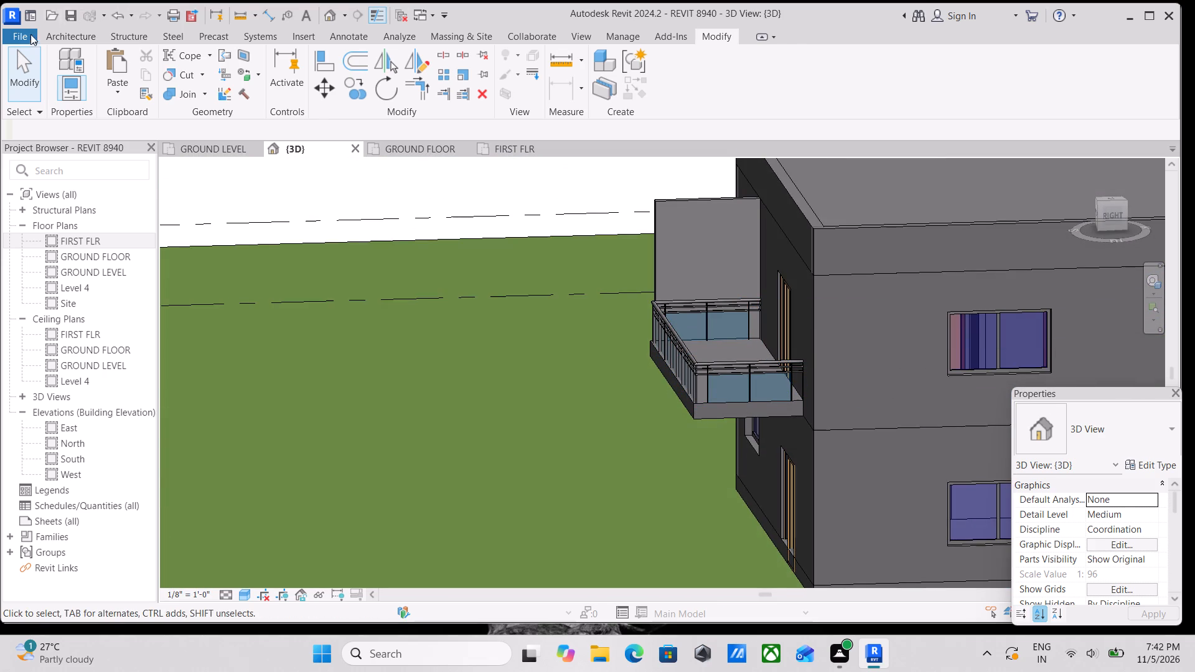
click(45, 34)
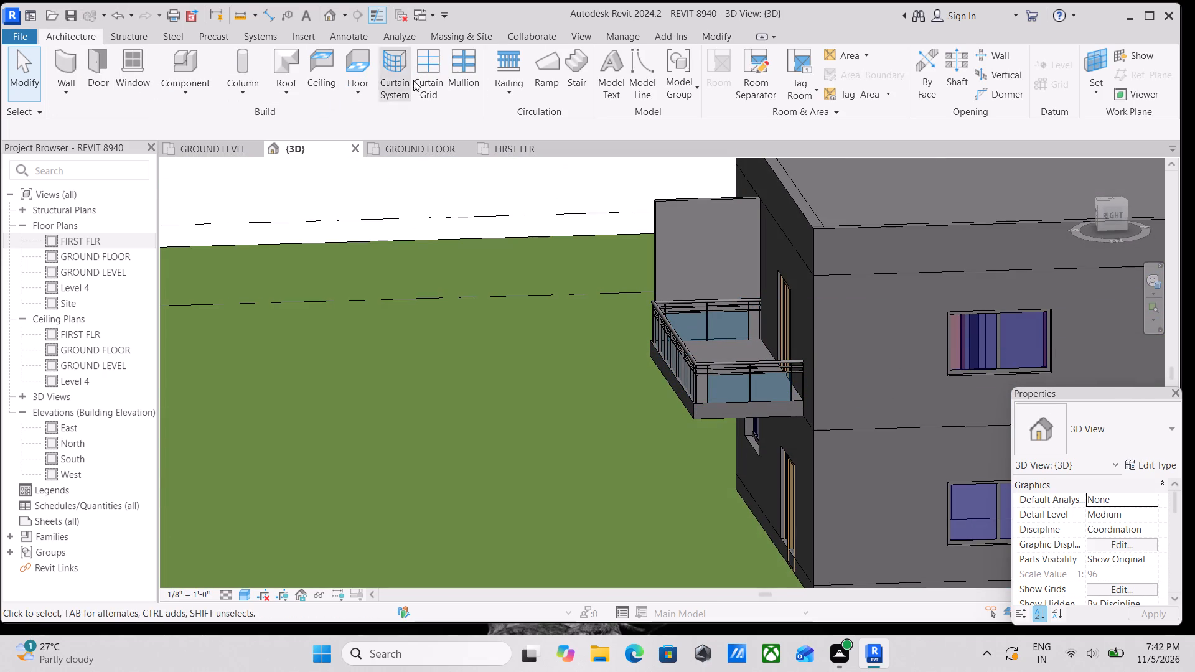
click(180, 90)
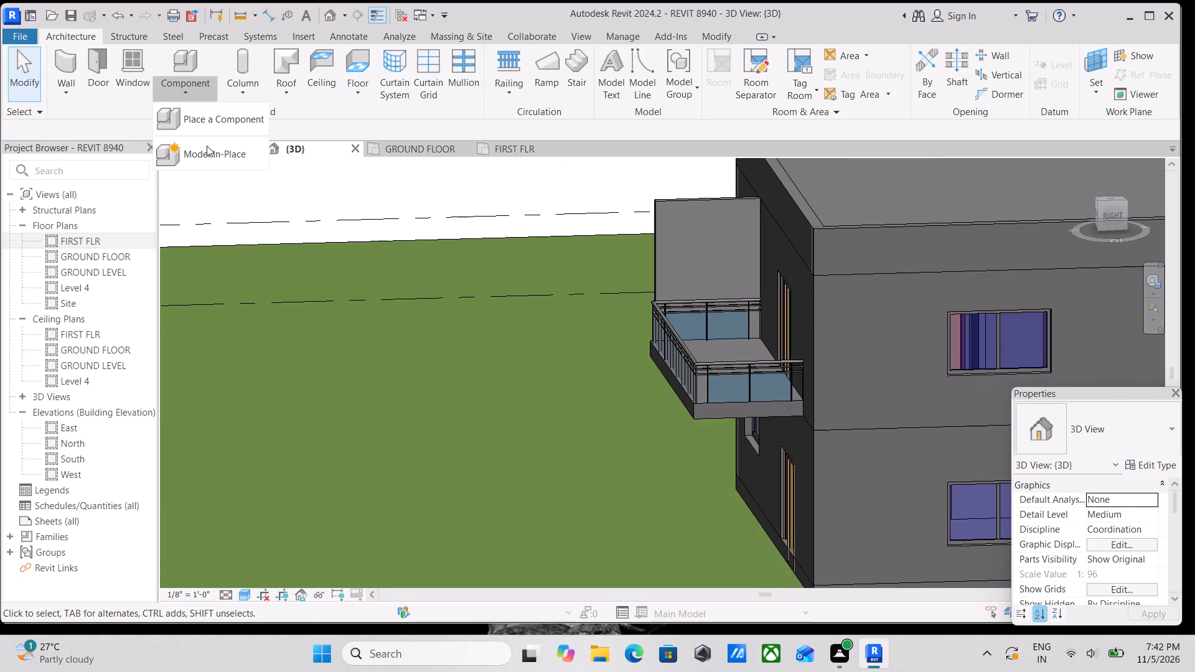
click(207, 146)
scroll(586, 249, down, 2)
scroll(567, 301, down, 1)
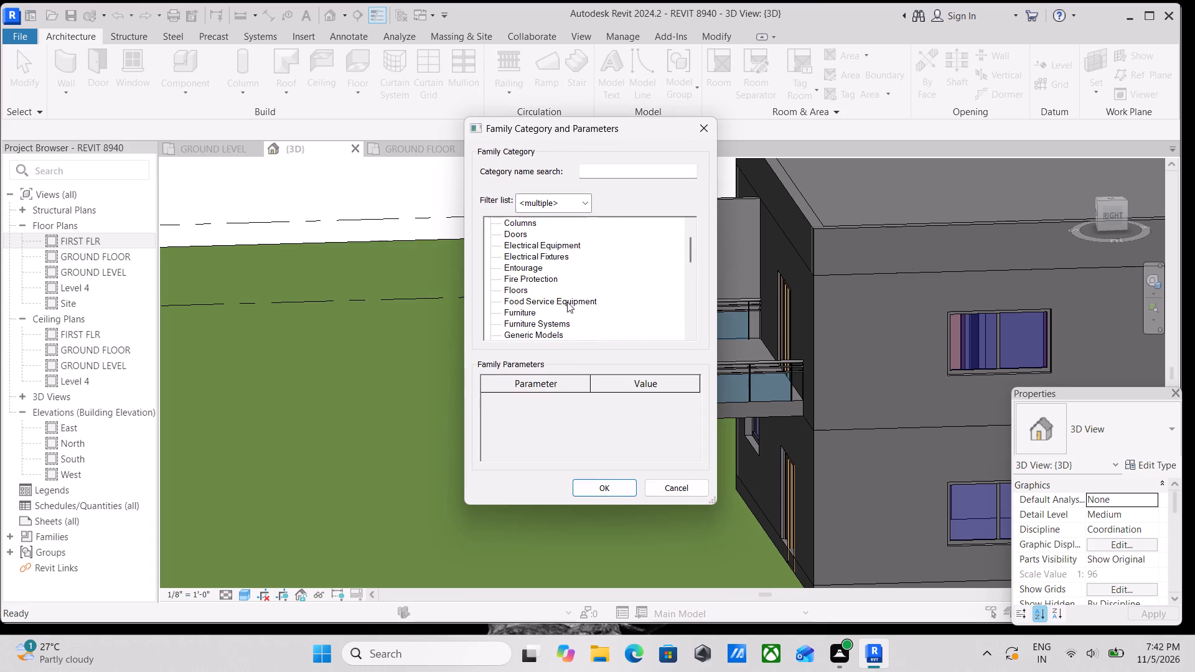
scroll(567, 302, down, 4)
click(543, 286)
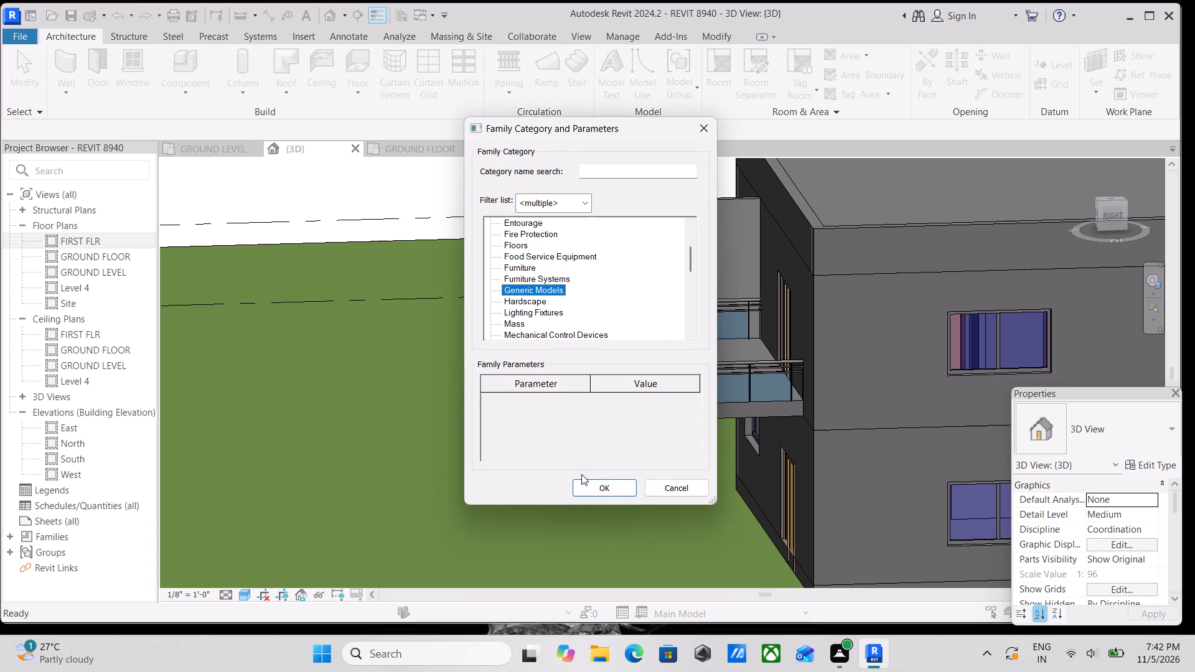
click(581, 482)
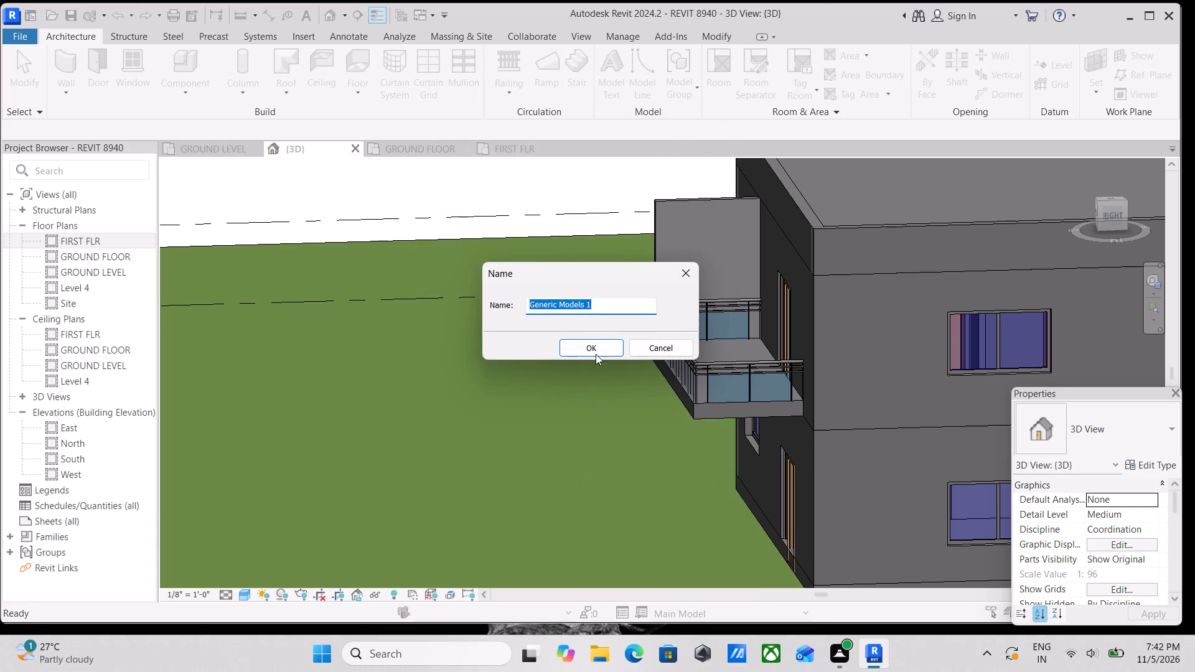
click(595, 348)
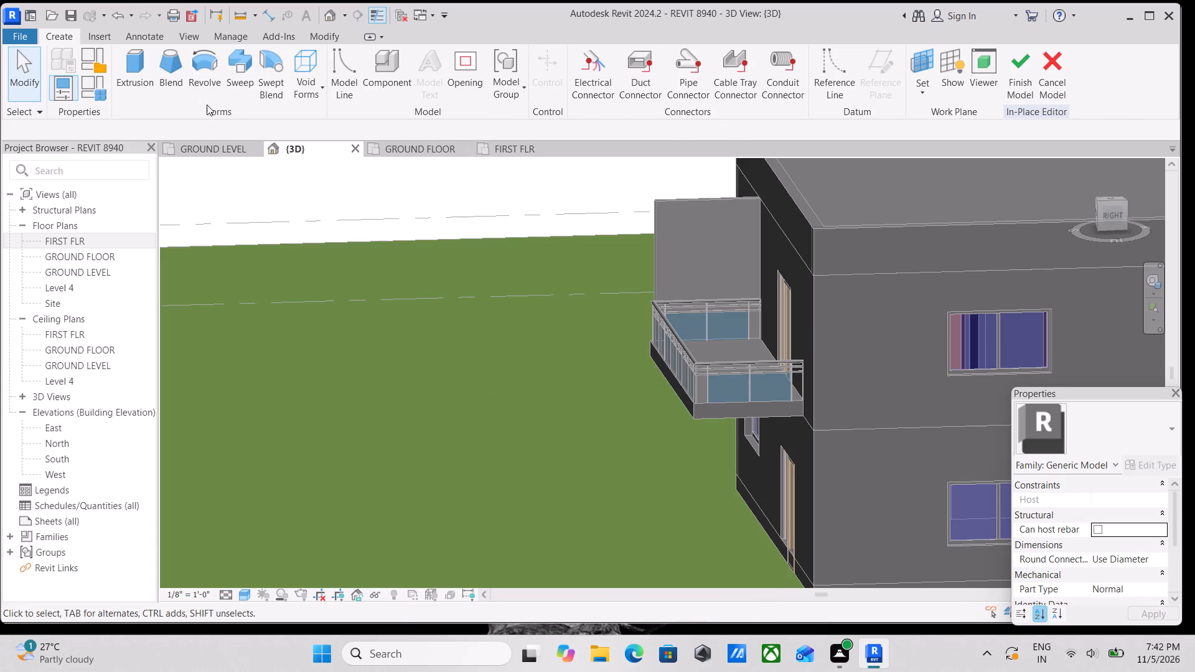
Set the work plane by picking the balcony slab's opposite end face.
click(915, 90)
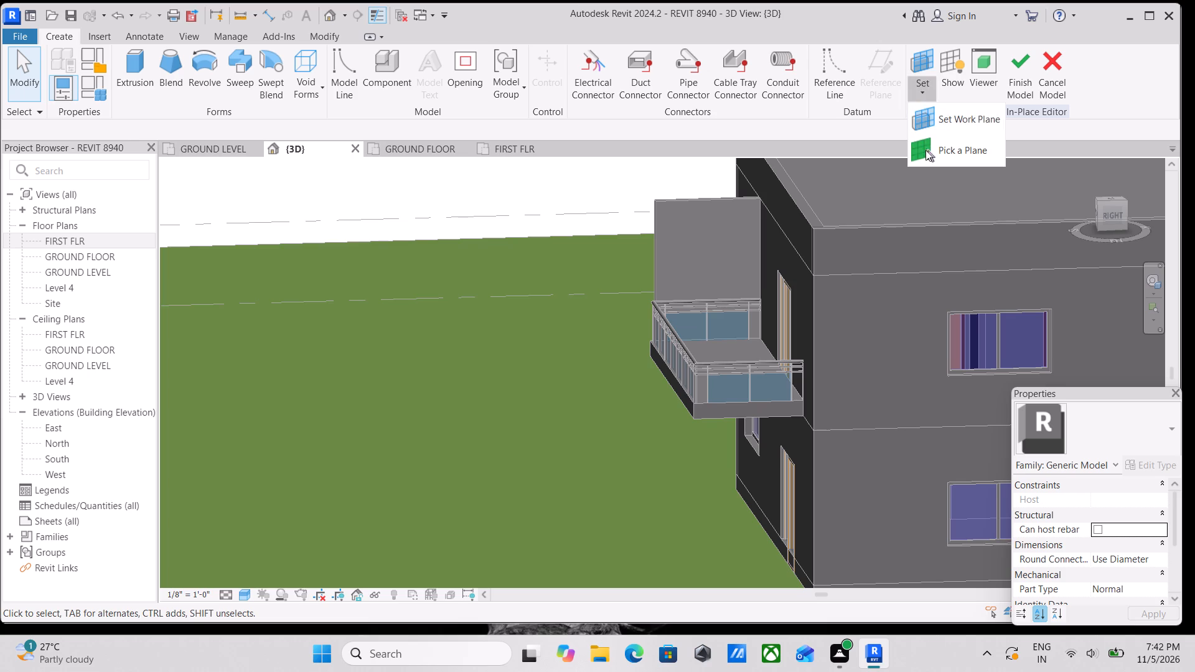
click(926, 150)
scroll(741, 368, up, 3)
scroll(738, 446, up, 2)
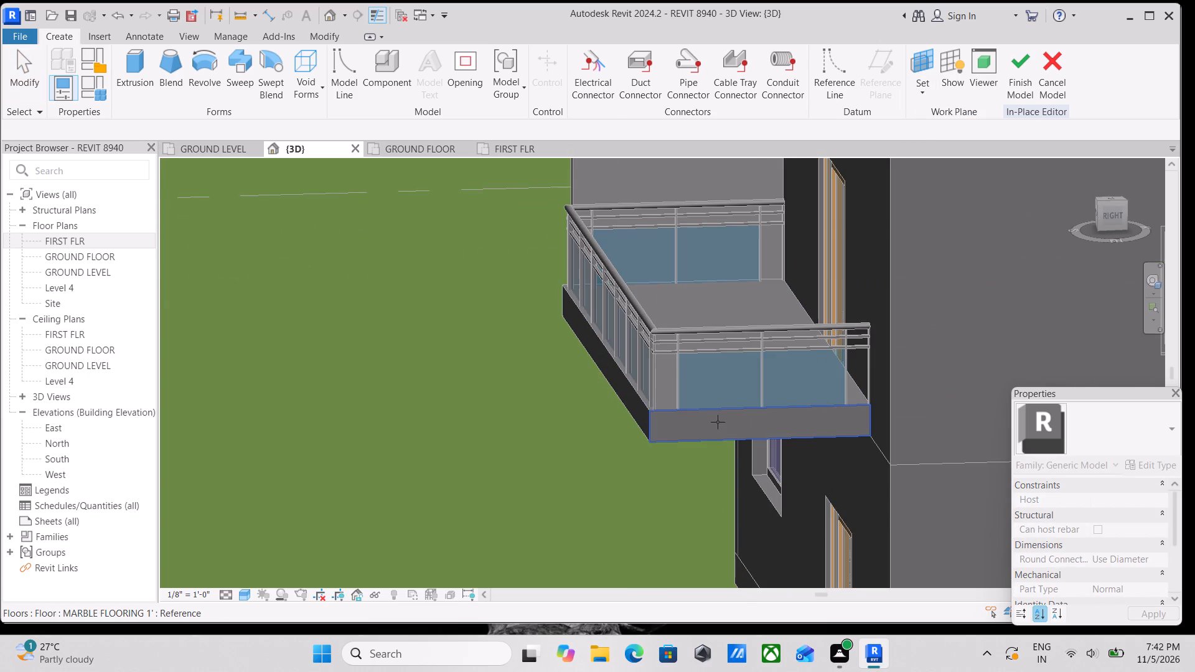
click(700, 415)
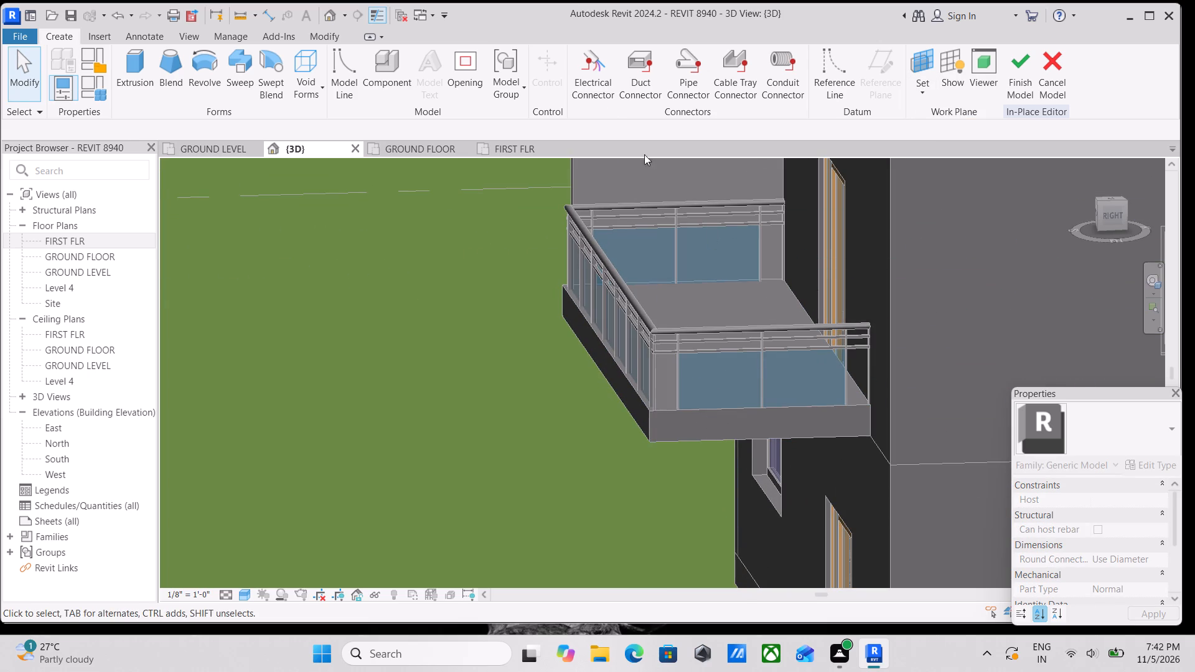
Create a solid extrusion from a rectangle about 7'-0" wide and 9'-3" high, rising from the bottom corner of the balcony slab's end face.
click(126, 62)
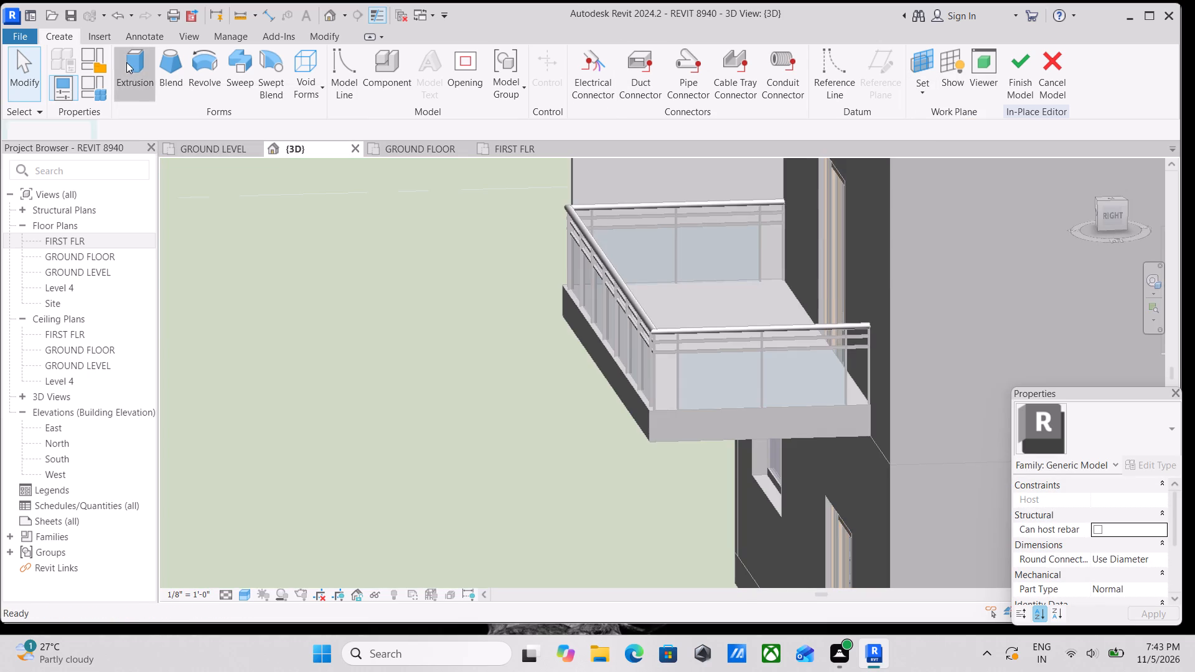
click(654, 444)
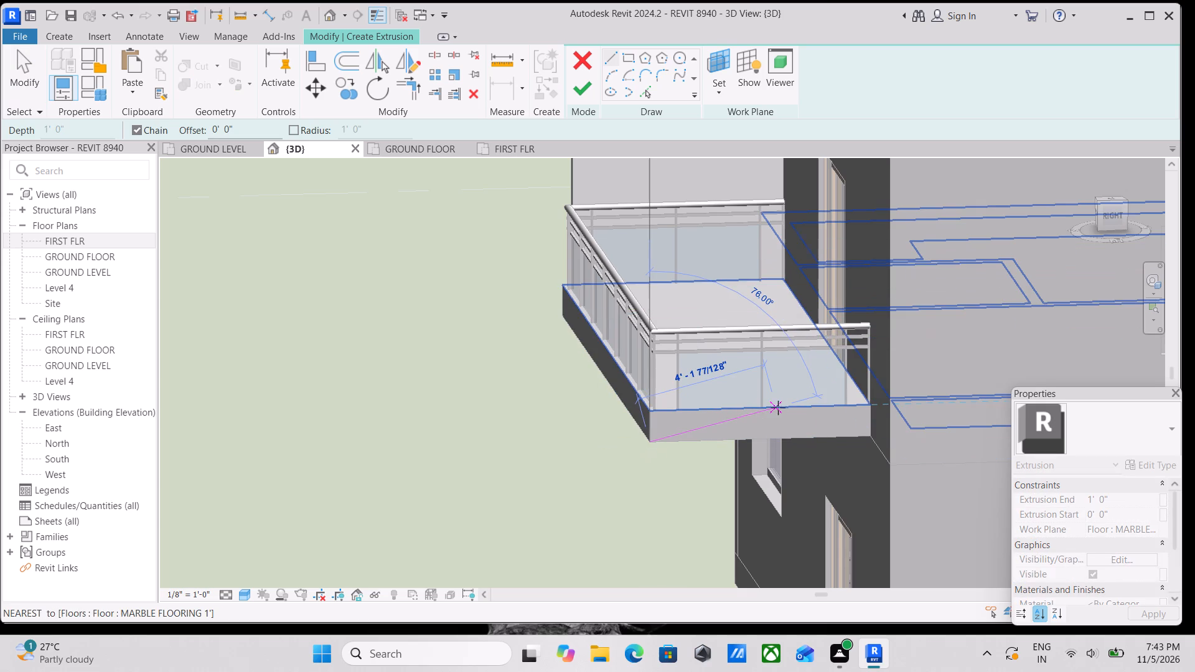
key(Escape)
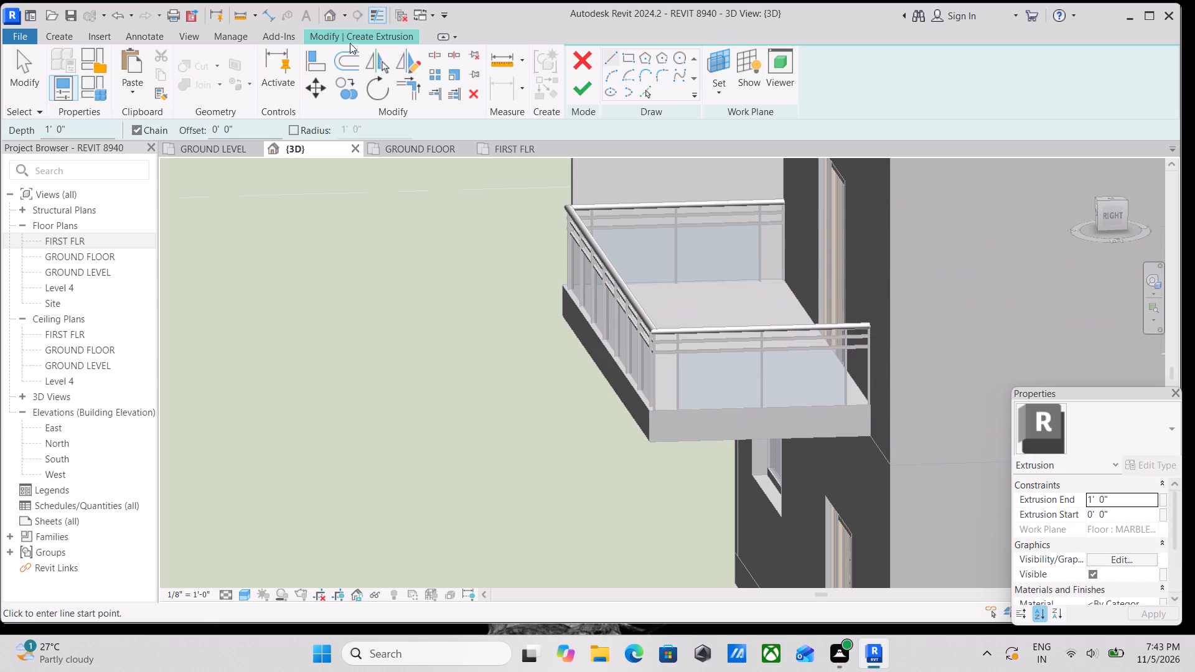
click(625, 61)
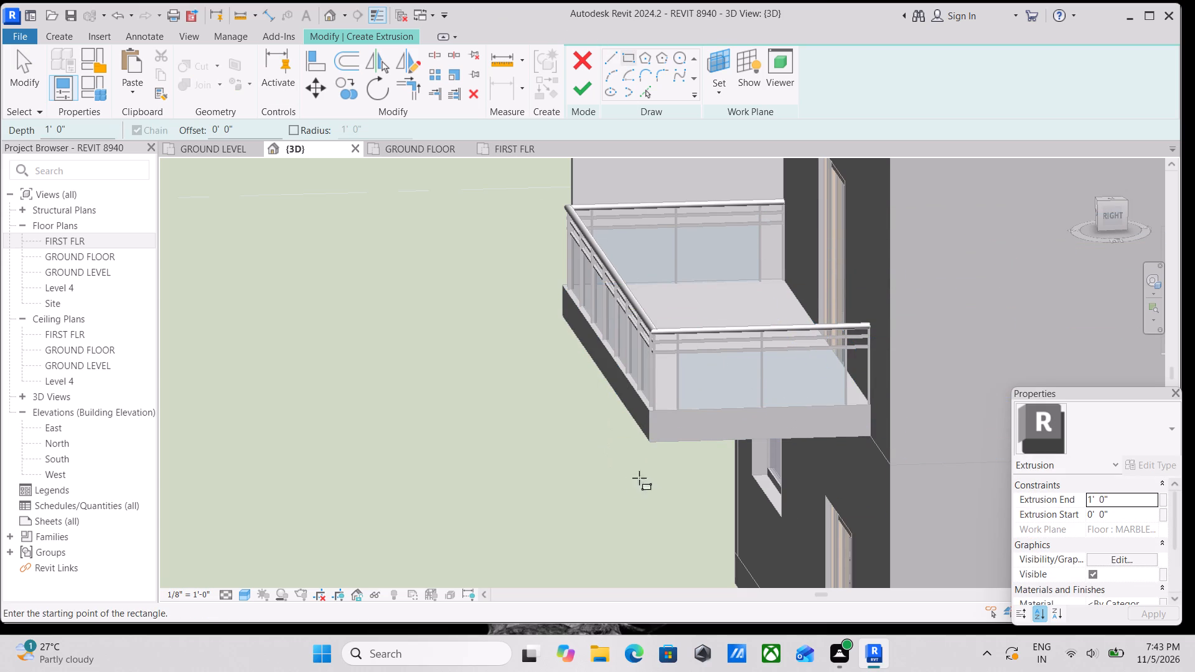
click(654, 441)
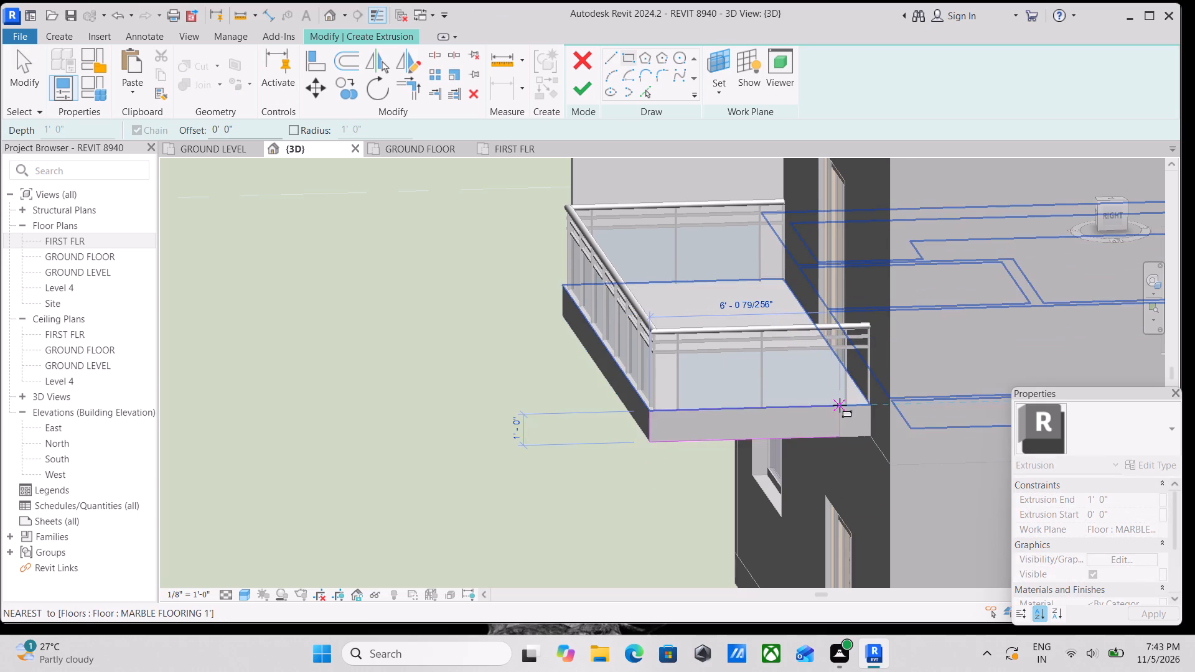
middle_drag(840, 405, 734, 498)
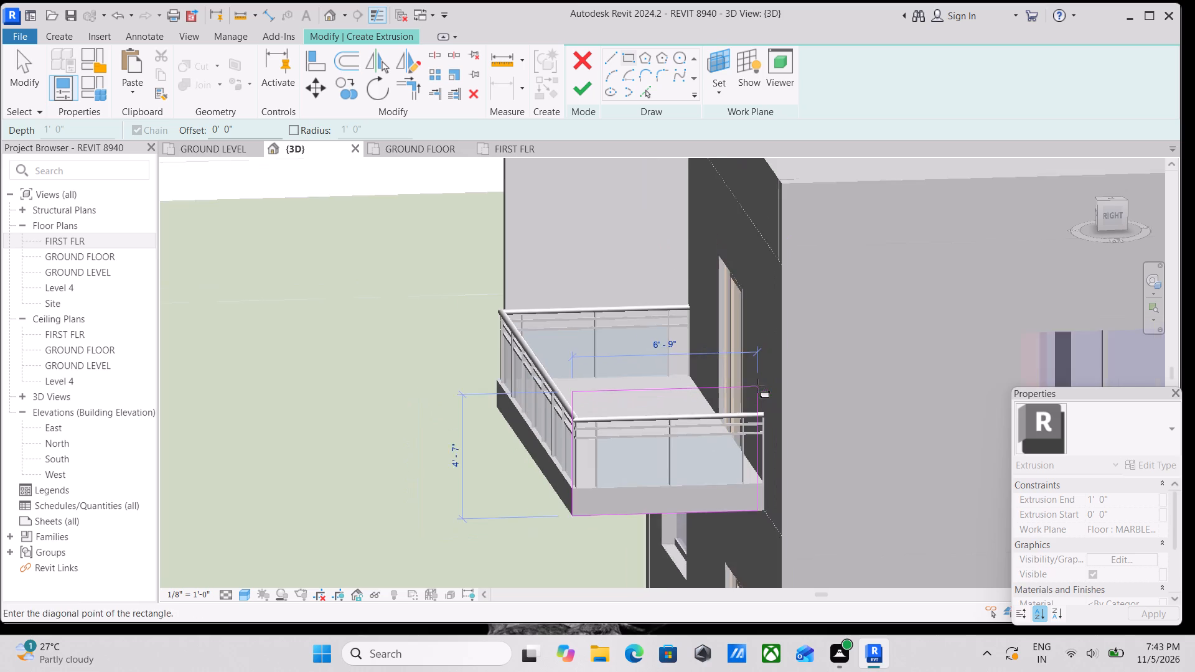
scroll(757, 386, down, 1)
middle_drag(763, 396, 795, 426)
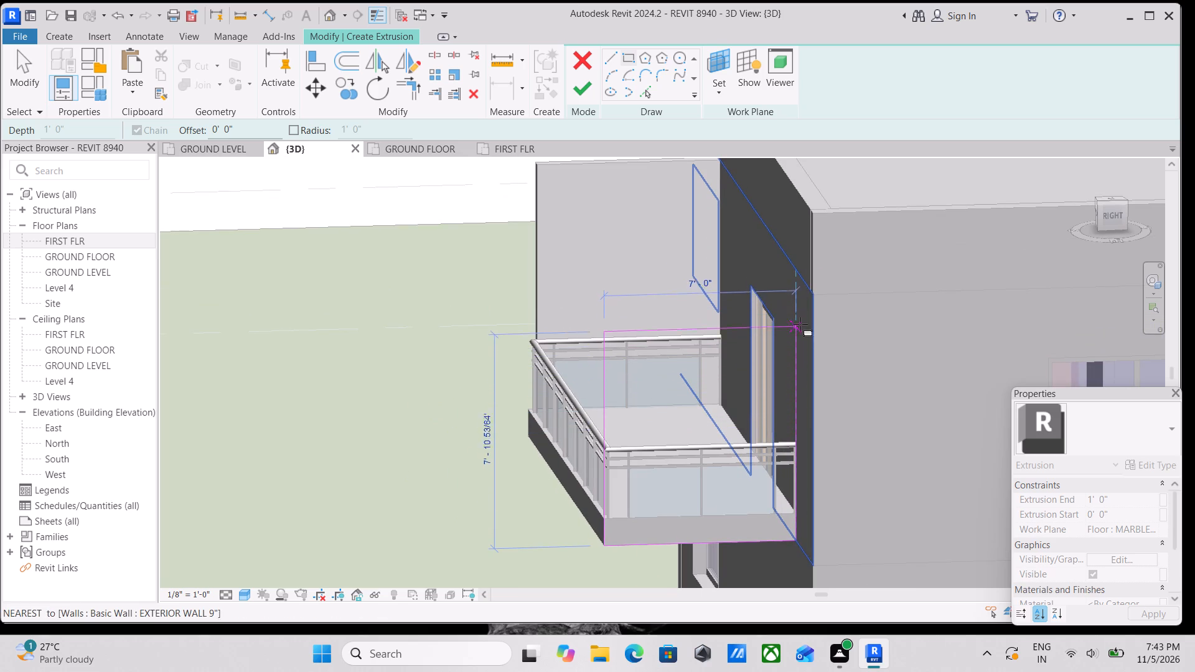
click(799, 289)
key(Escape)
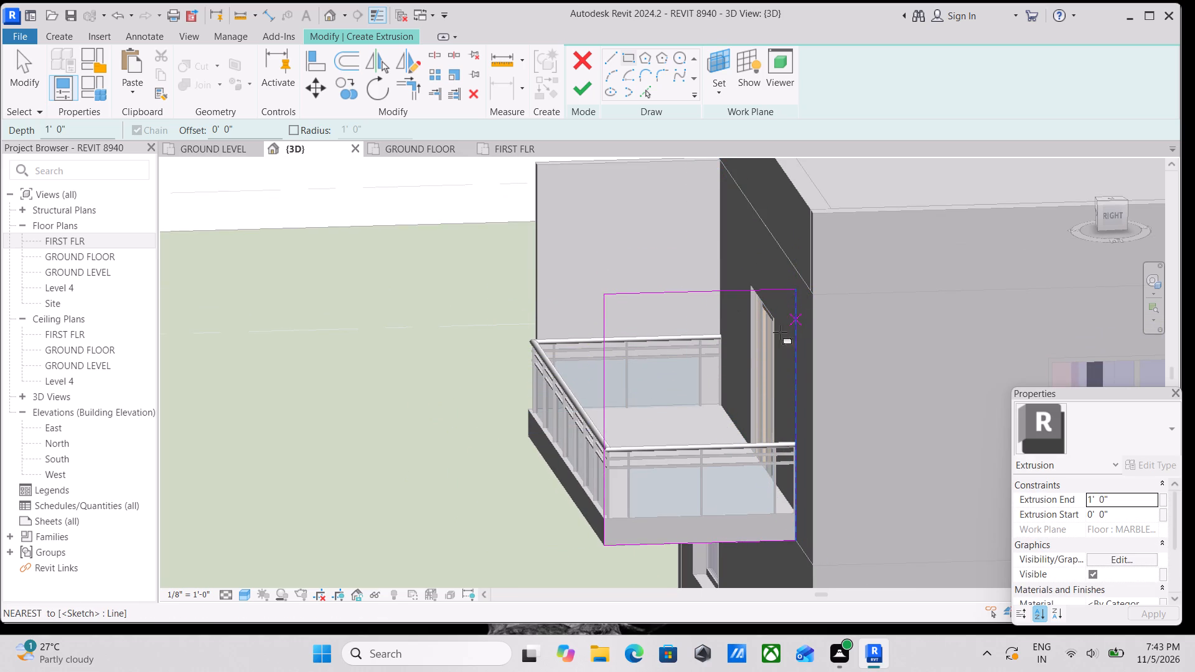
click(582, 86)
Set the second balcony side wall's Extrusion End to 6" and finish the in-place model.
scroll(680, 361, down, 1)
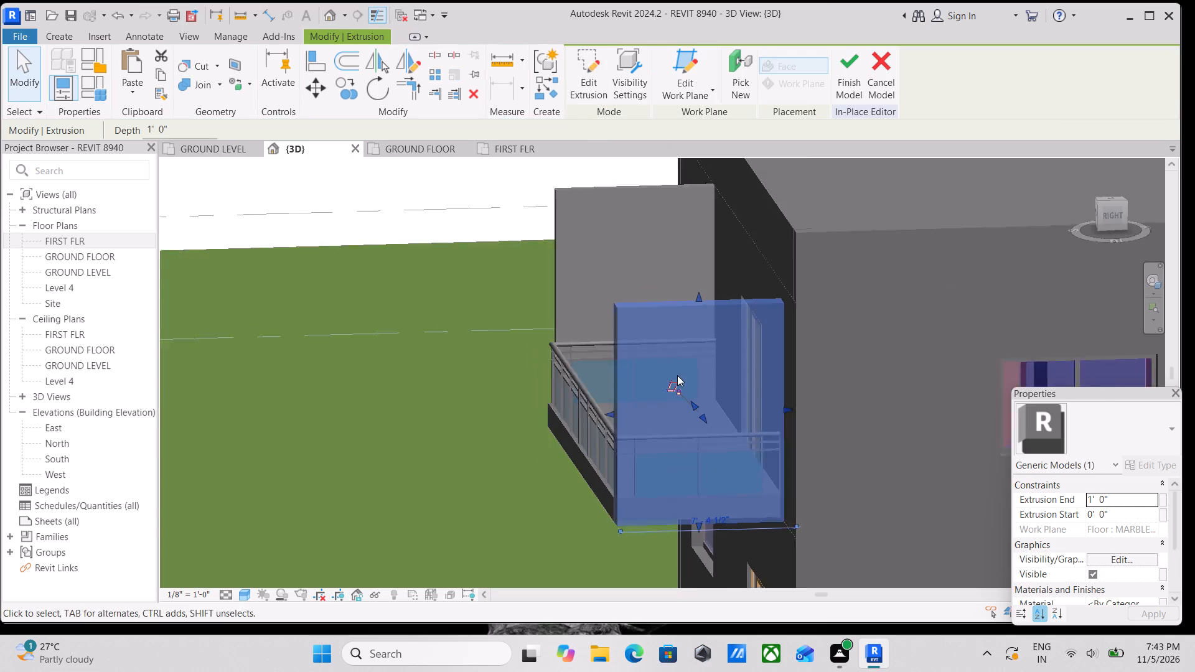
scroll(677, 375, down, 2)
middle_drag(670, 390, 813, 441)
middle_drag(767, 422, 824, 328)
middle_drag(785, 370, 763, 370)
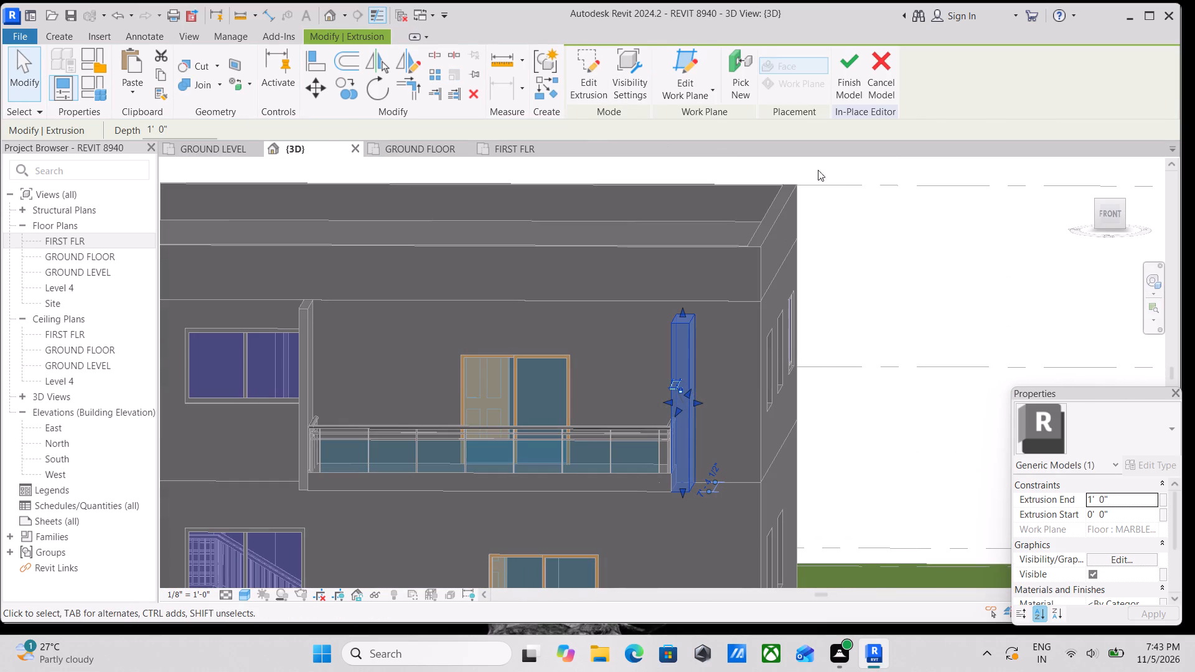
click(1132, 499)
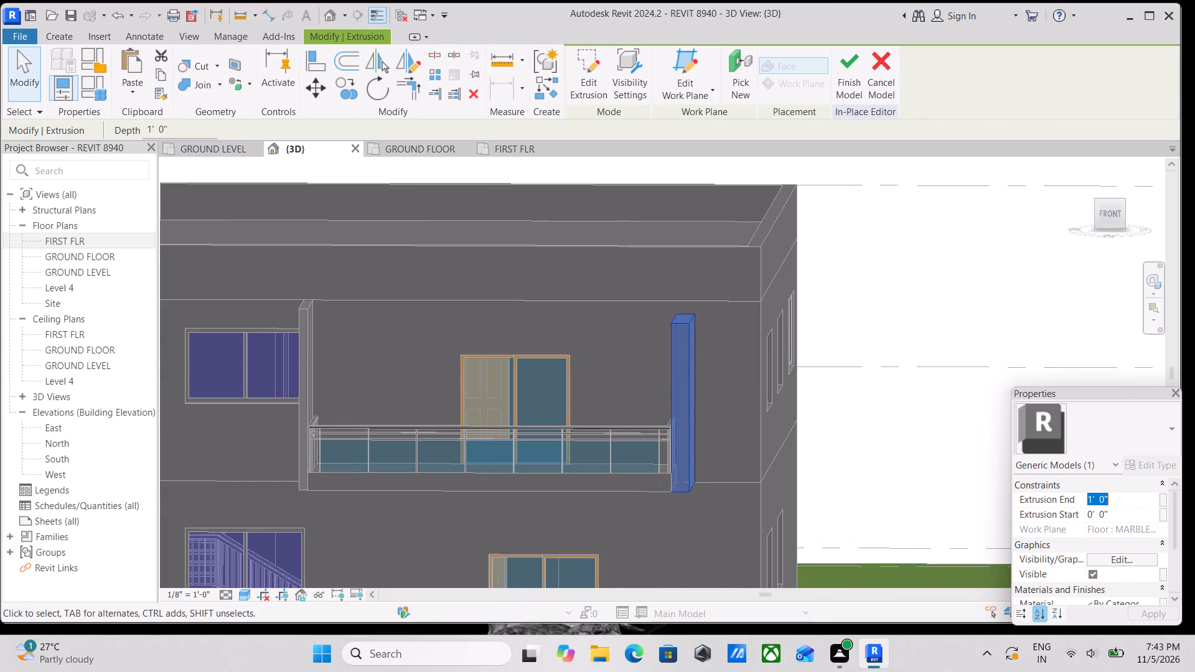
key(6)
key(shift+quotedbl)
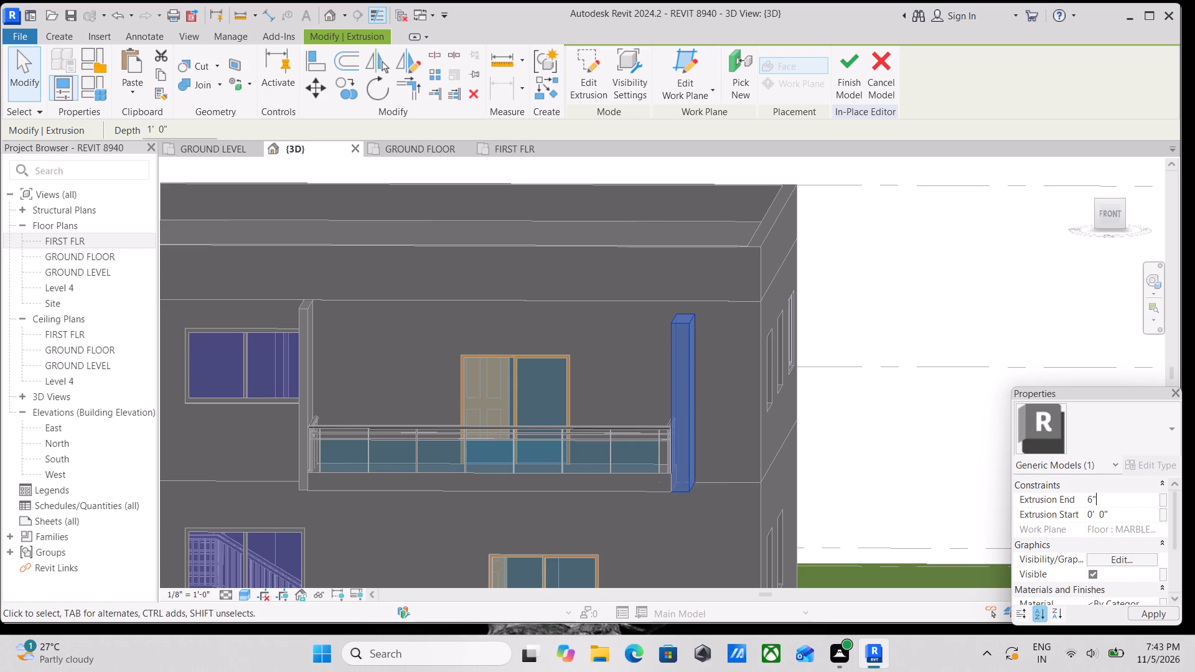
key(Return)
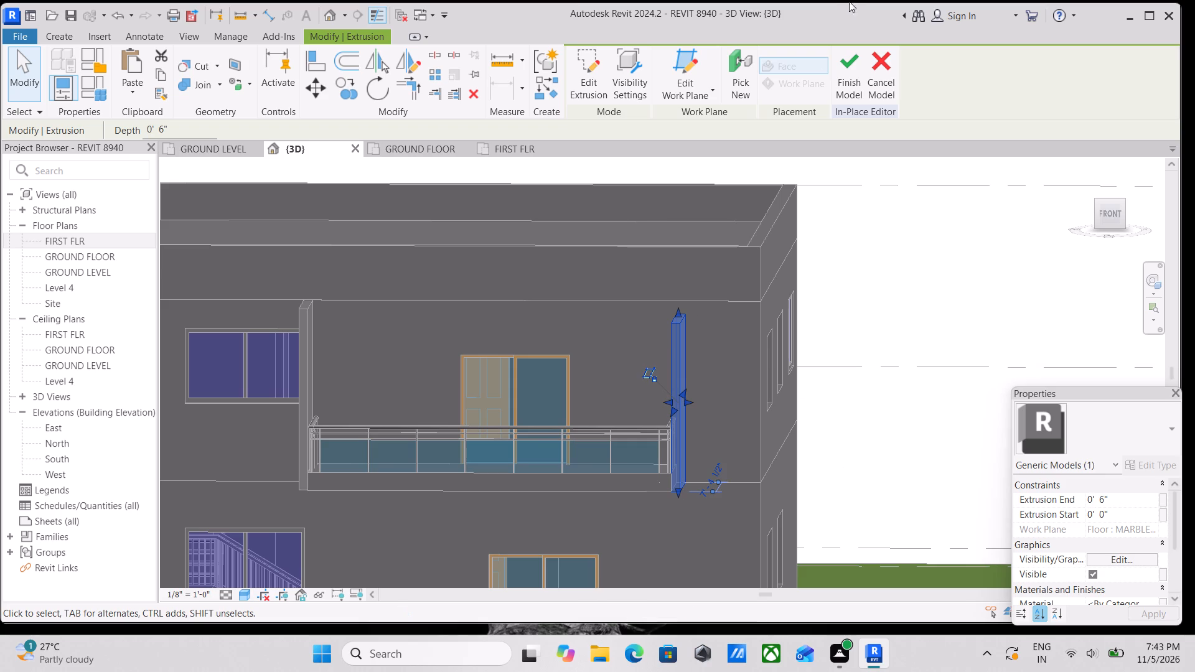
click(856, 73)
Create another in-place model in the Generic Models category, keeping the default name.
scroll(683, 468, down, 2)
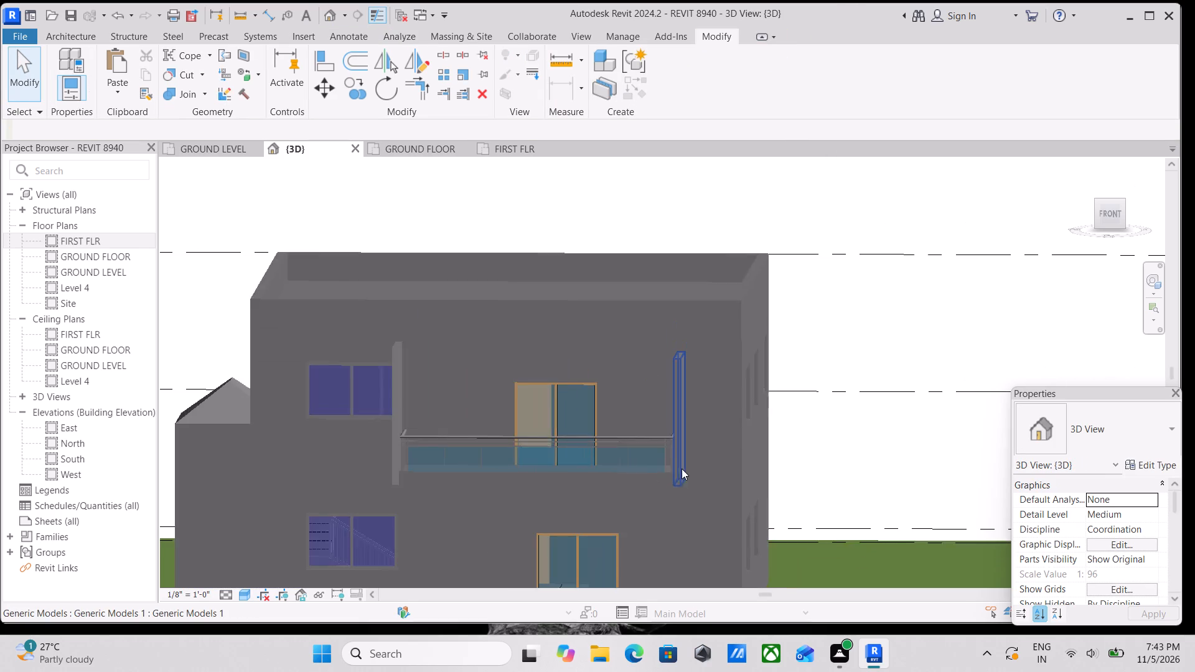
shift+middle_drag(675, 467, 548, 495)
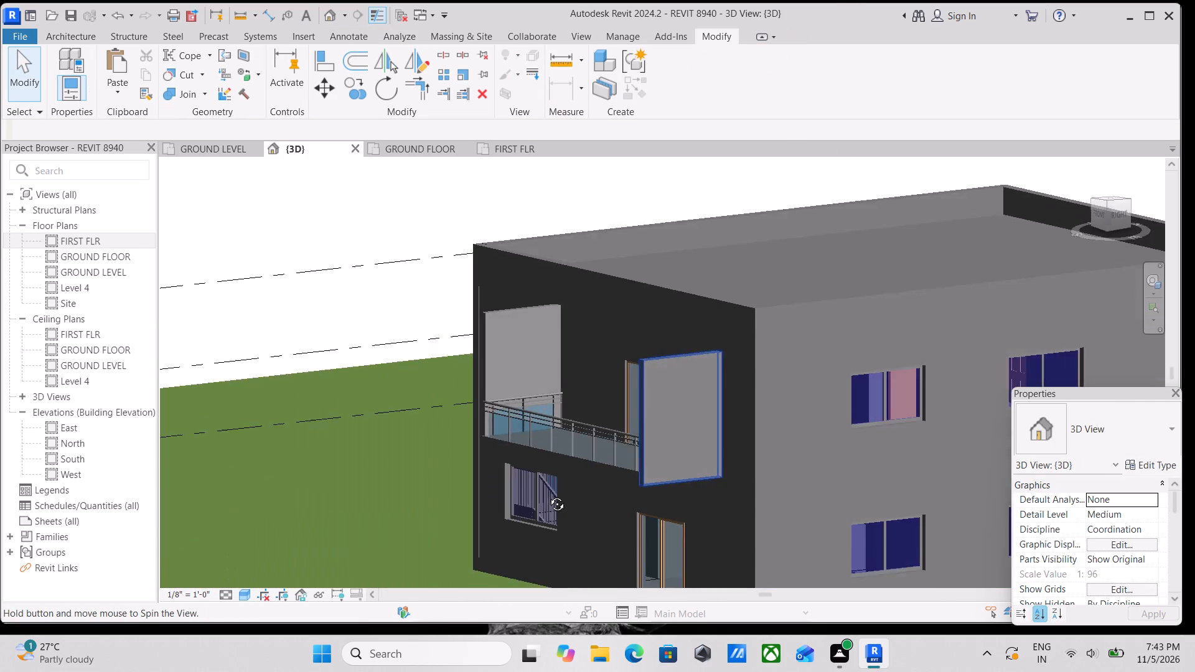
shift+middle_drag(548, 495, 591, 490)
middle_drag(557, 490, 616, 409)
shift+middle_drag(576, 410, 662, 421)
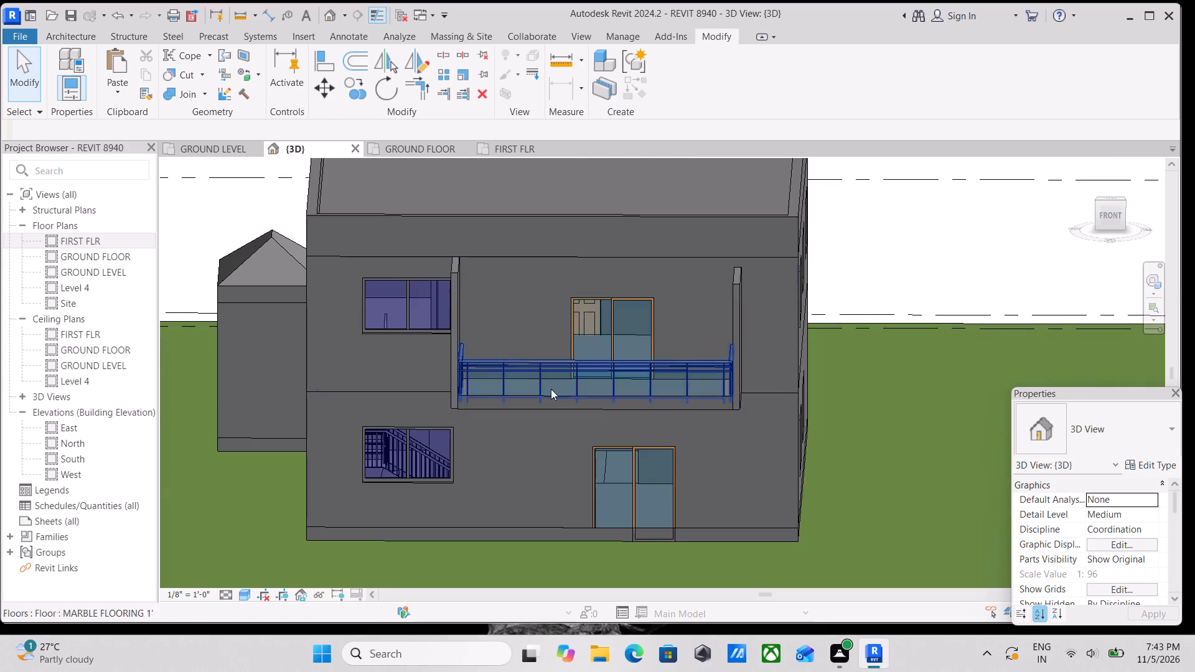
scroll(421, 352, up, 2)
click(83, 30)
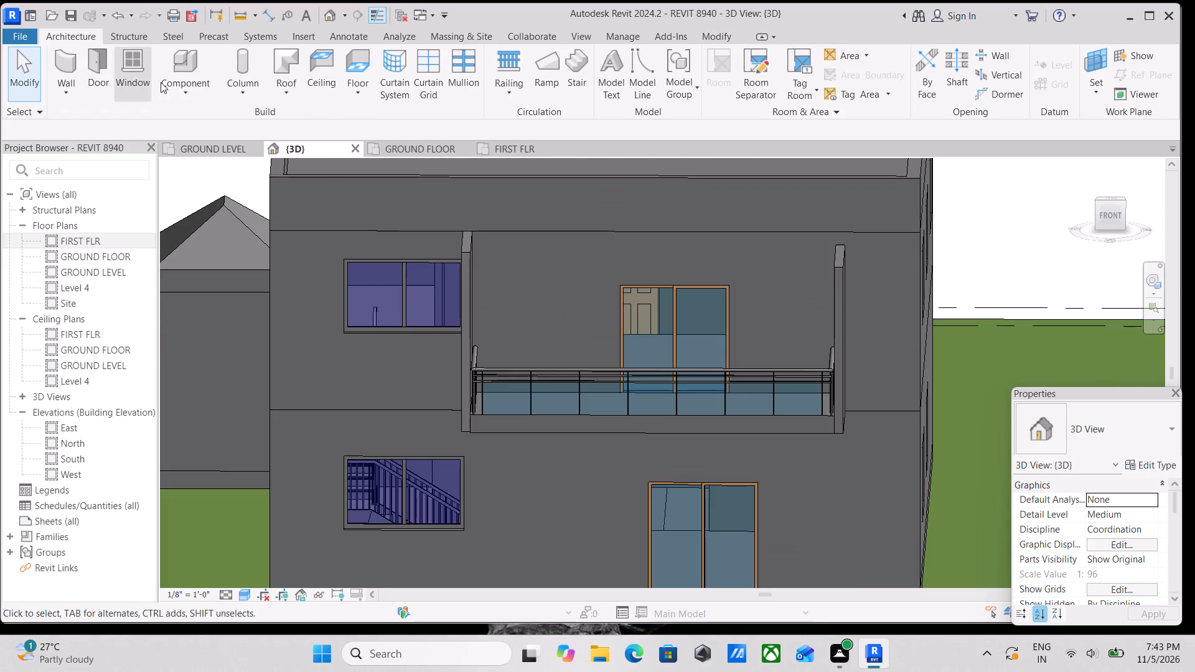
click(164, 84)
click(177, 154)
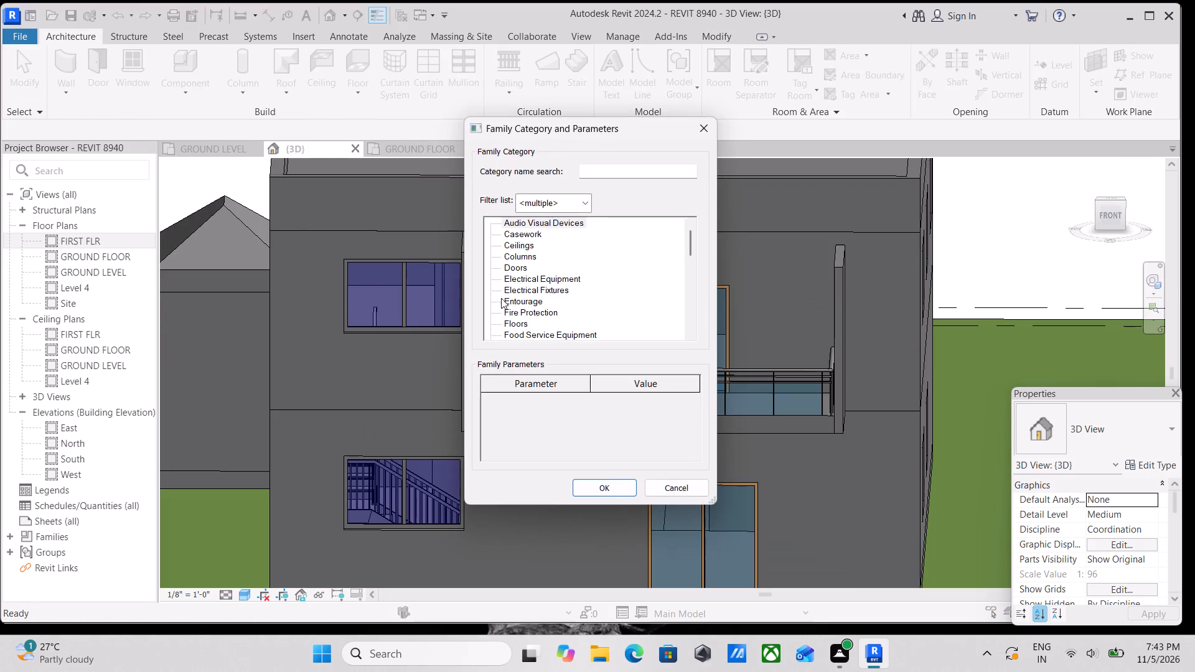
scroll(506, 279, down, 1)
scroll(547, 318, down, 3)
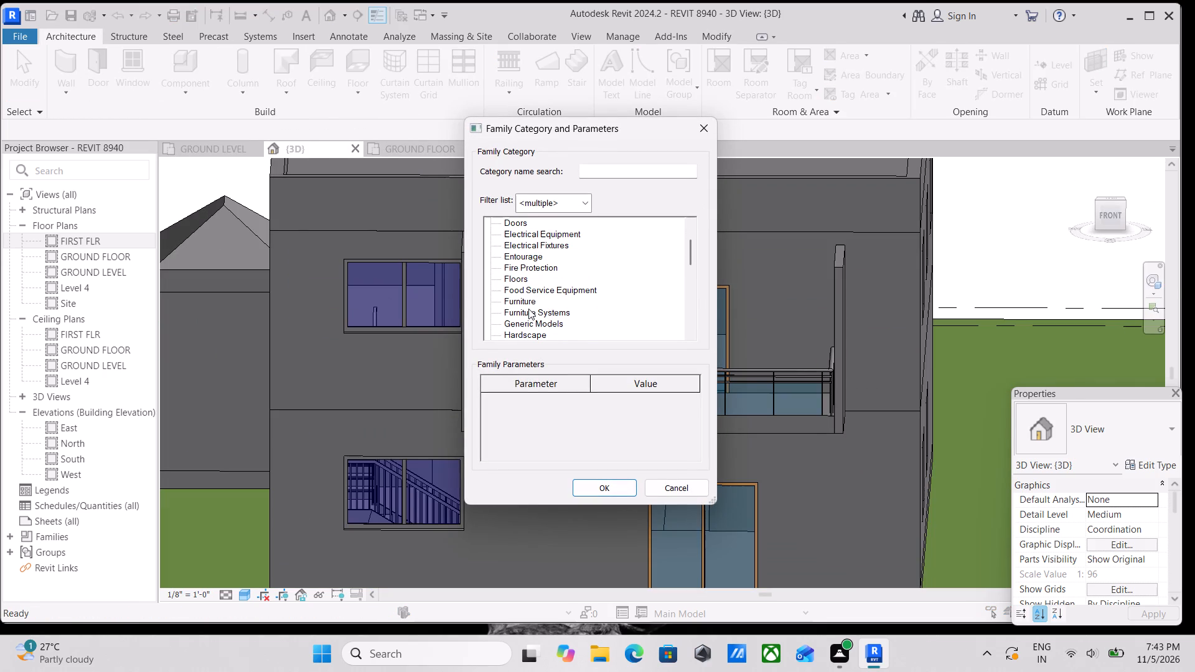
scroll(528, 309, down, 1)
click(524, 314)
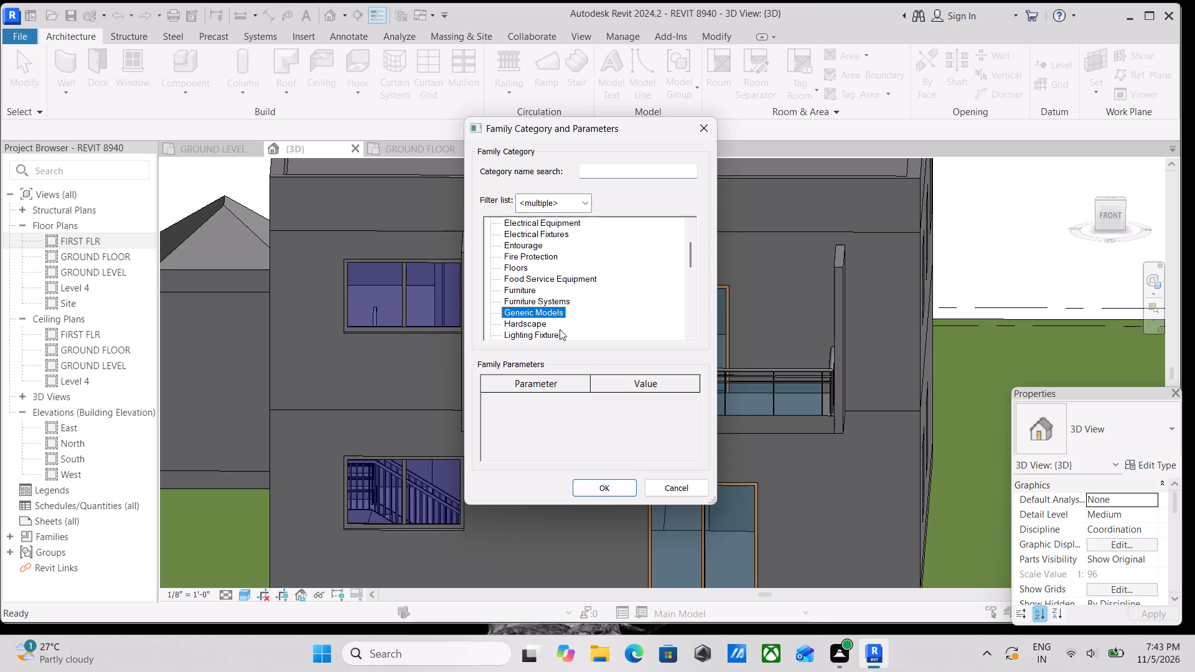
click(611, 484)
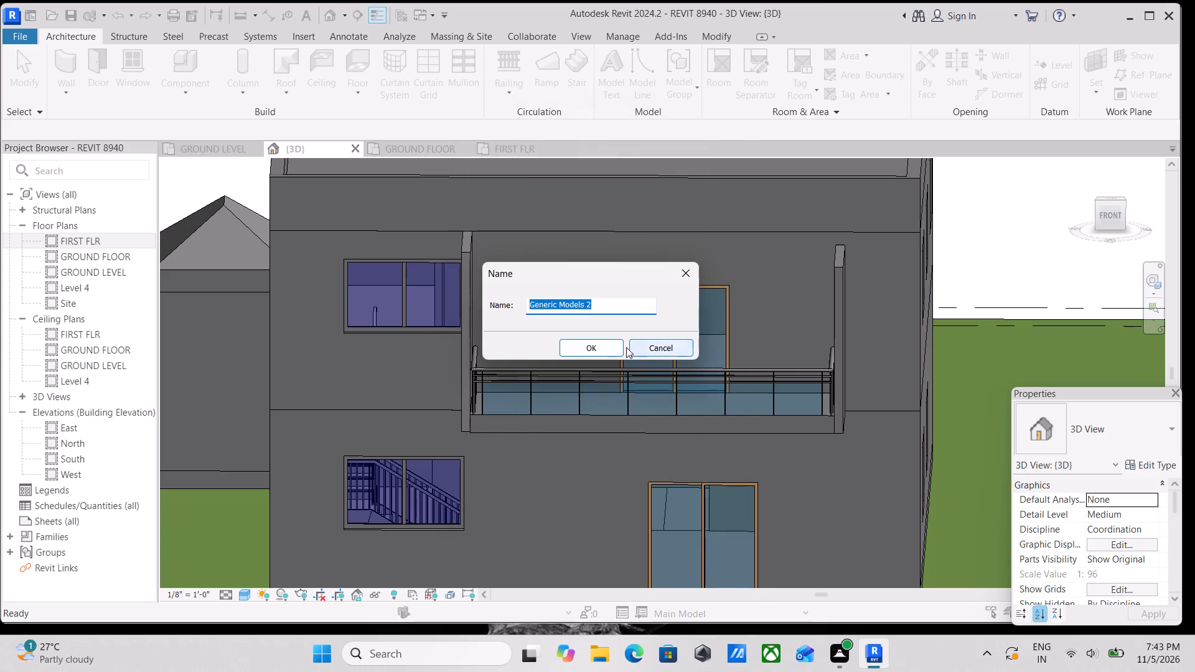
click(610, 345)
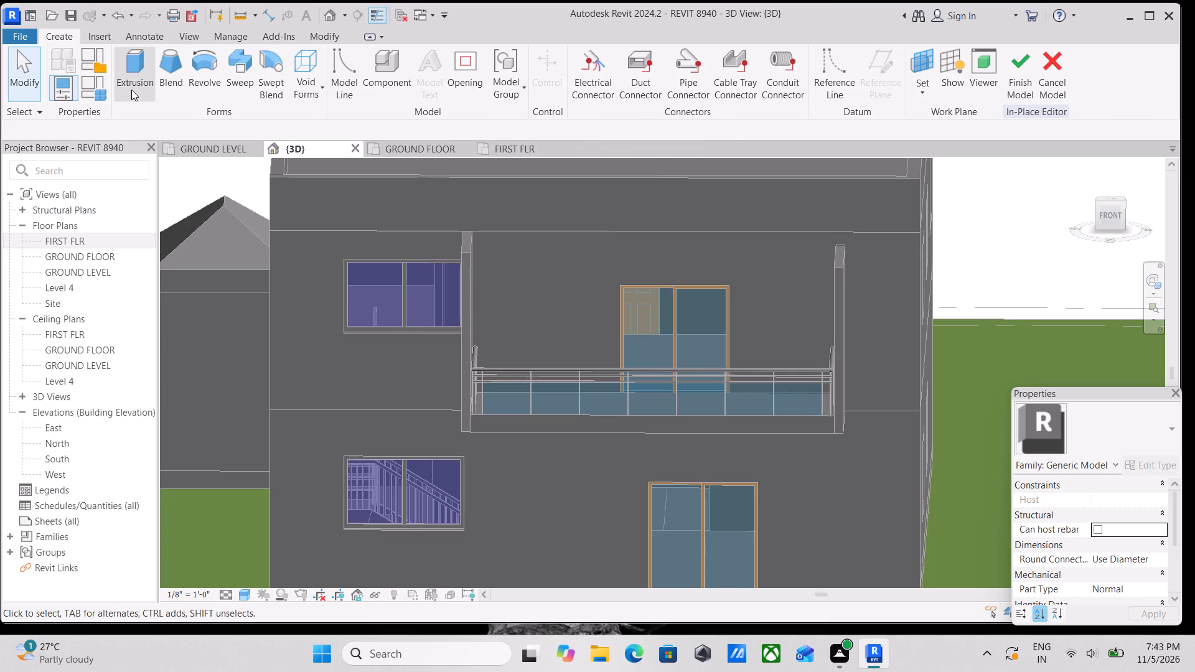
Start an extrusion and set its work plane by picking the balcony slab's front face.
click(131, 86)
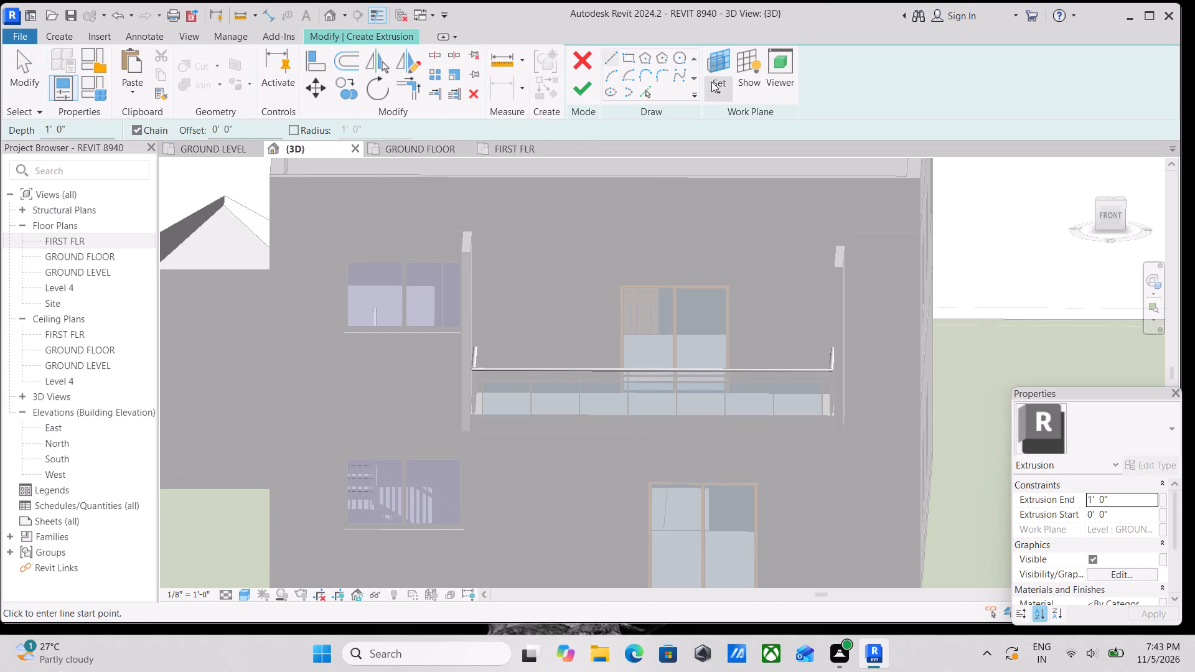
click(713, 82)
click(715, 141)
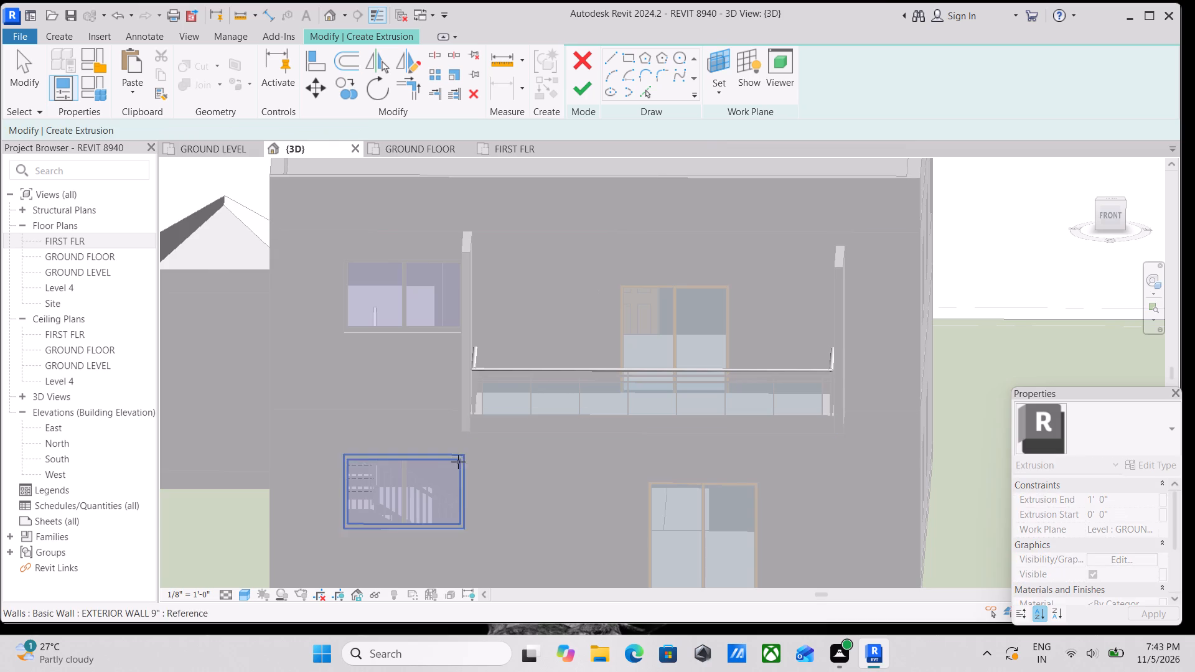
scroll(458, 462, up, 4)
scroll(495, 394, up, 3)
click(487, 376)
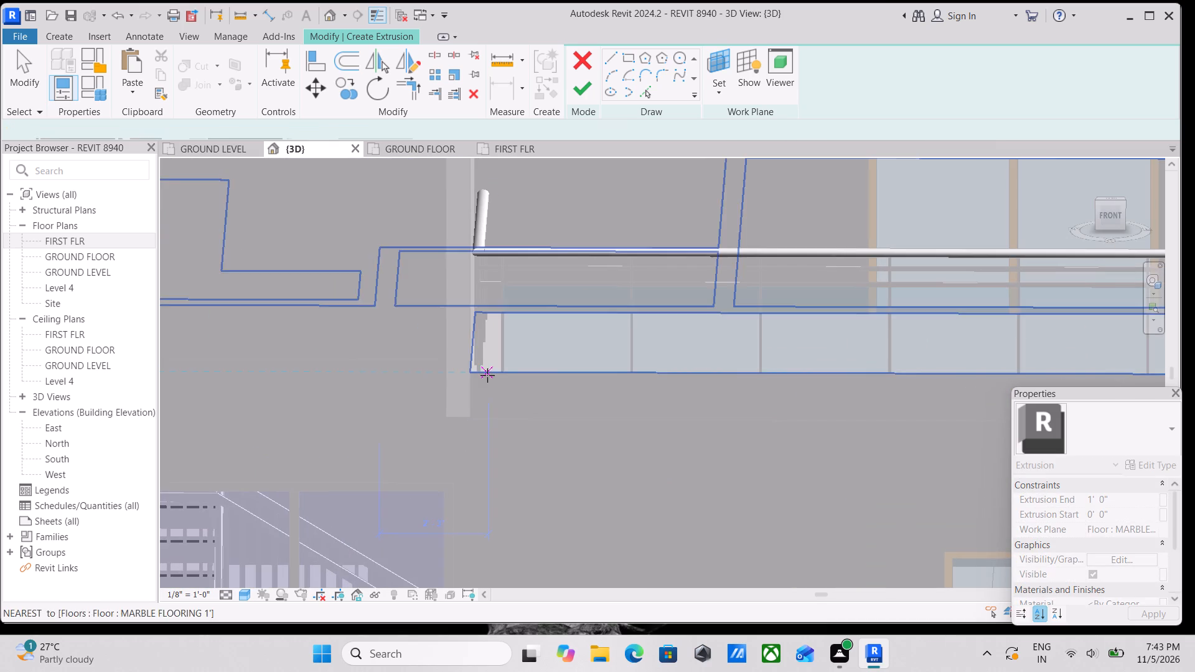
Sketch a rectangle about 20'-6" long and 1'-0" high over the balcony slab's front edge, extending to the far side wall.
click(630, 55)
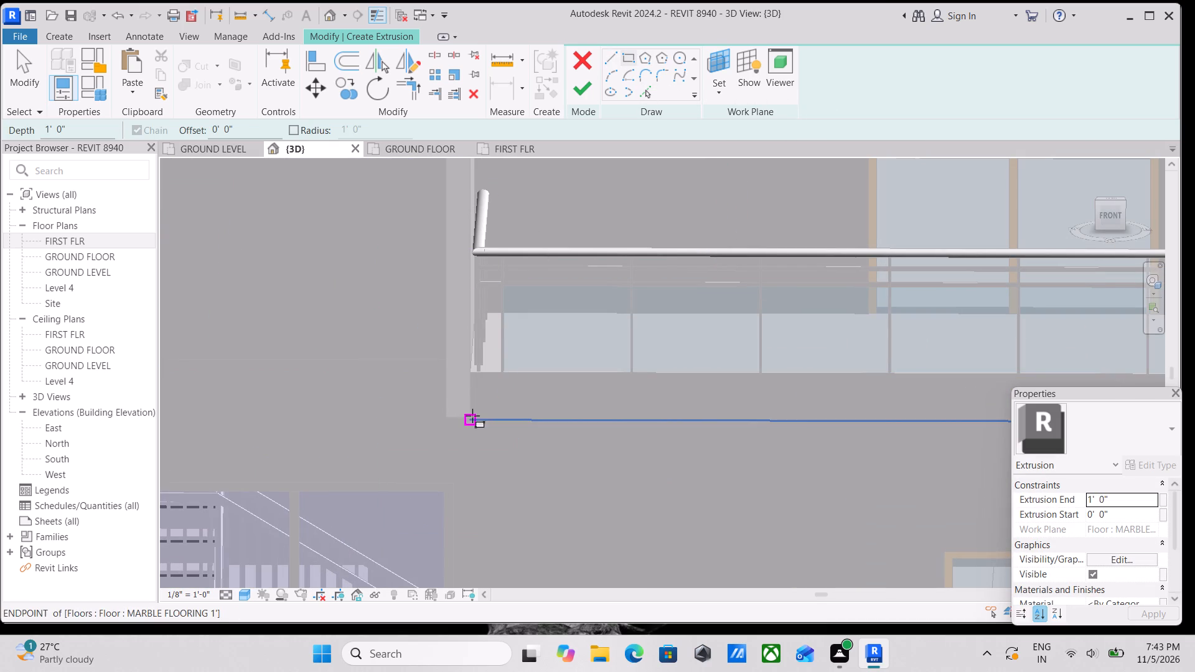
click(474, 416)
middle_drag(556, 386, 272, 349)
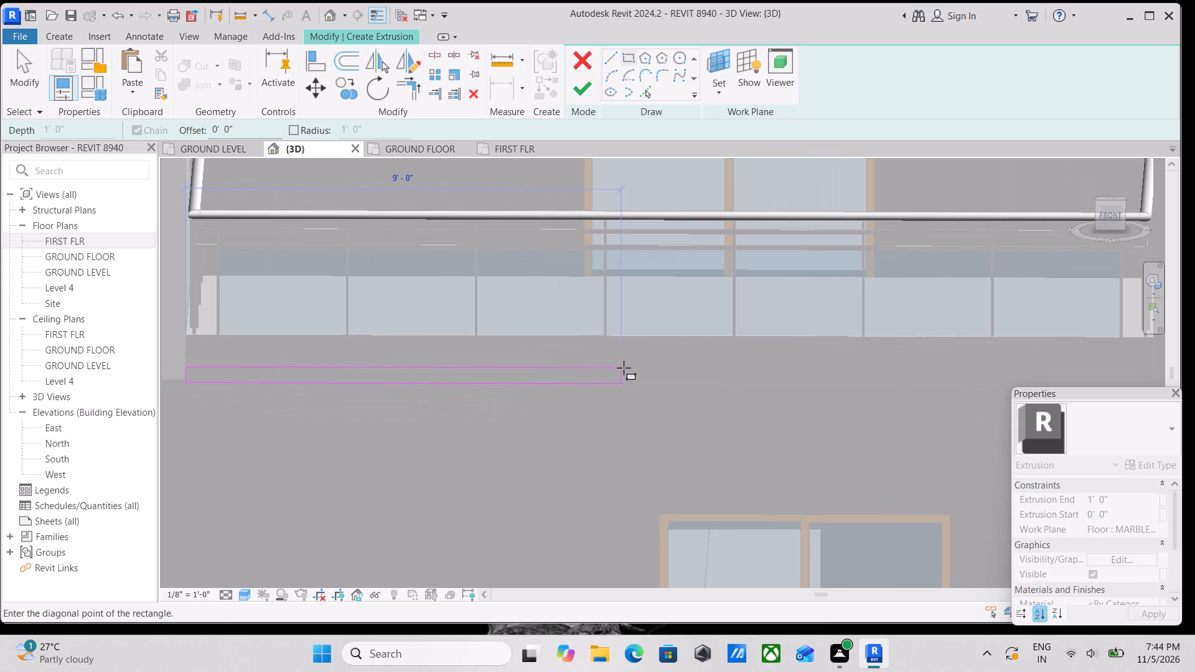
middle_drag(624, 368, 283, 402)
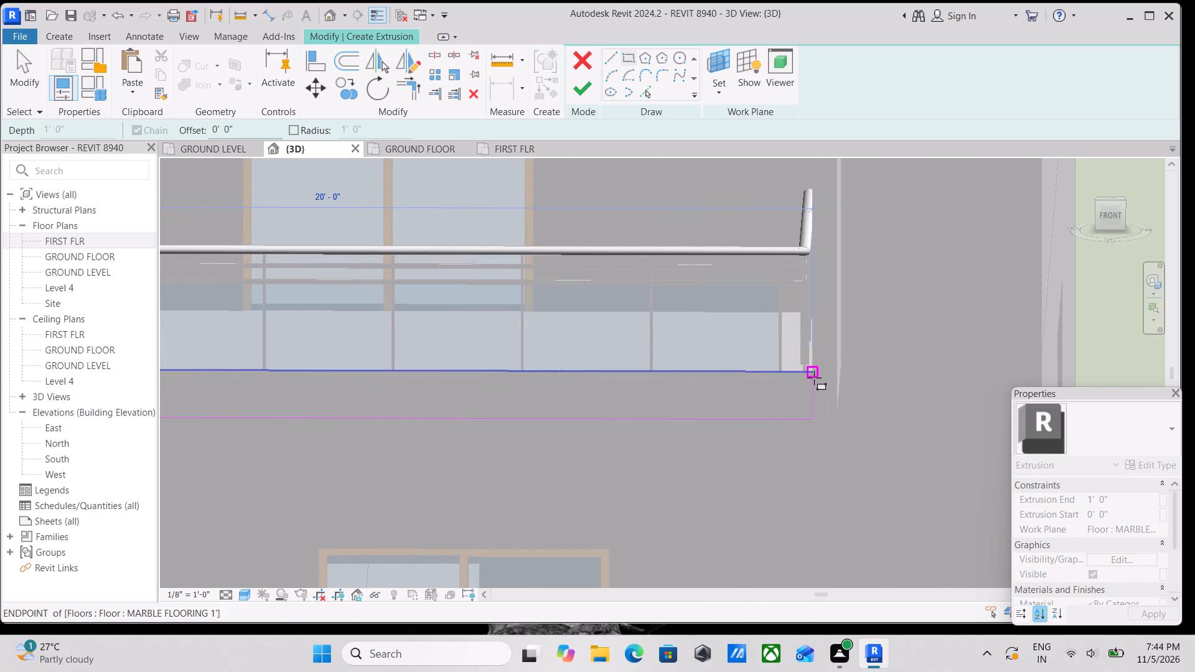
click(835, 372)
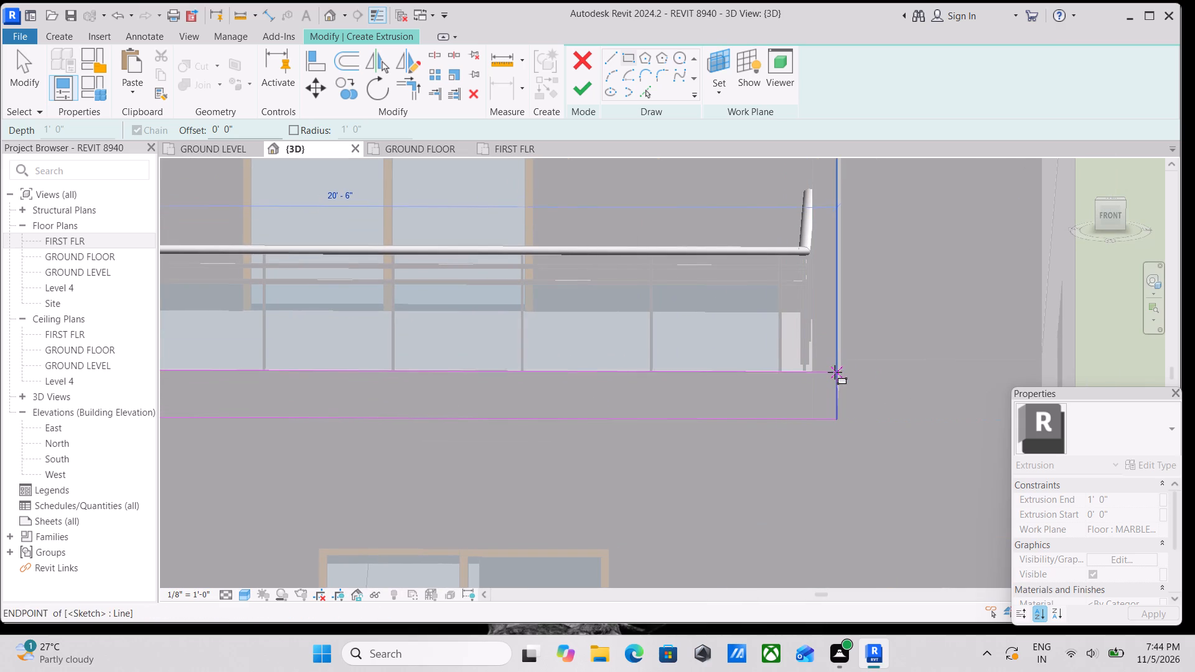
Set the Extrusion End of the balcony's front band to 6".
scroll(512, 350, down, 3)
middle_drag(460, 383, 564, 429)
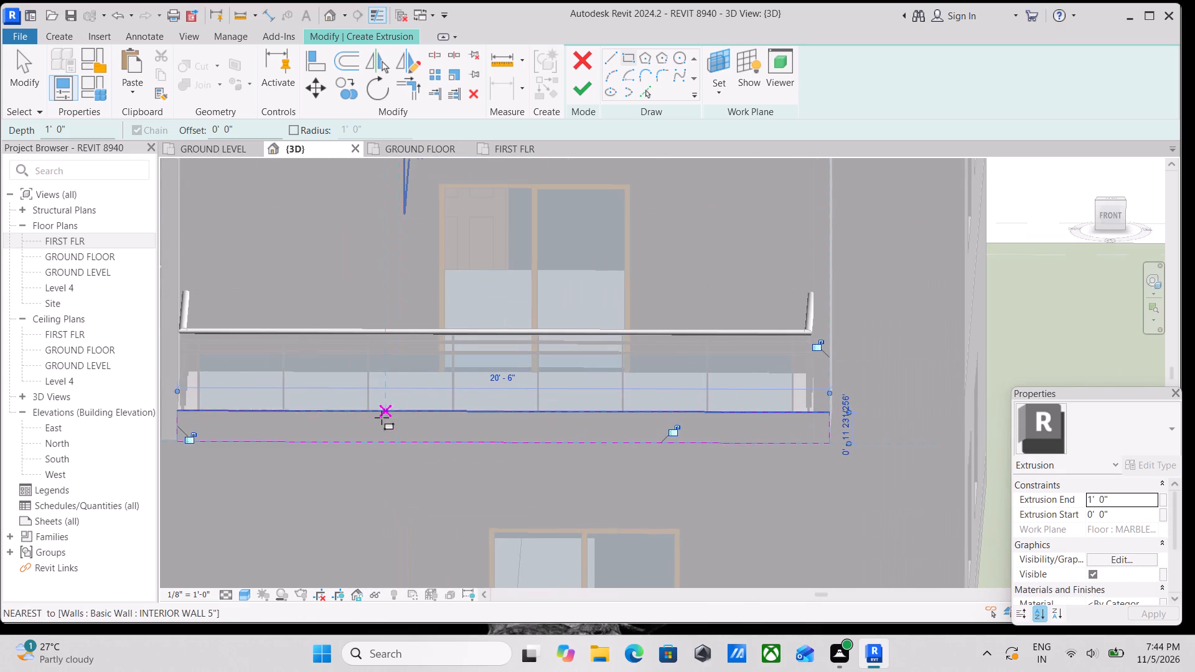
middle_drag(385, 419, 642, 505)
middle_drag(597, 480, 465, 387)
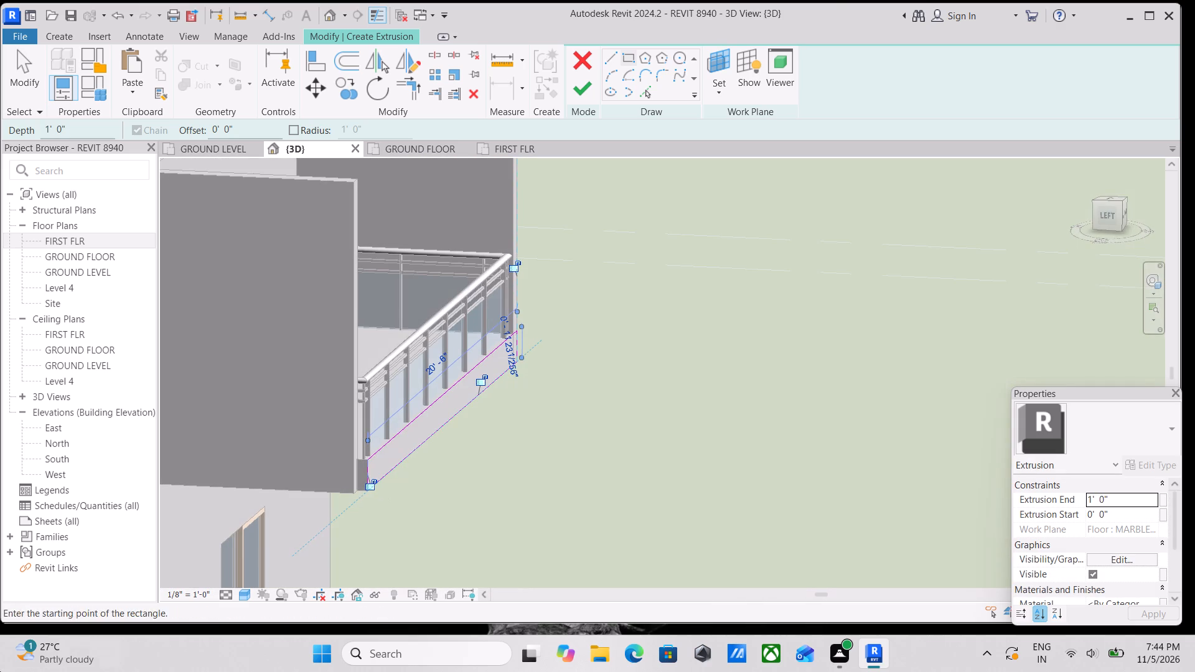
drag(1127, 498, 1120, 498)
key(6)
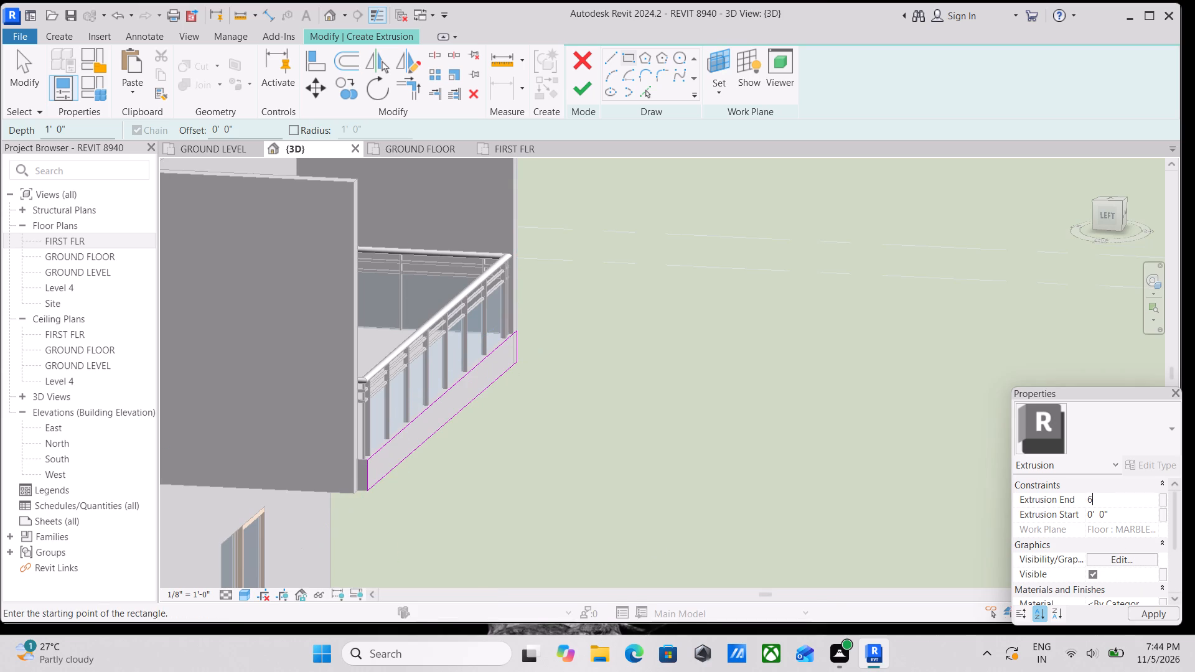
key(shift+quotedbl)
key(Return)
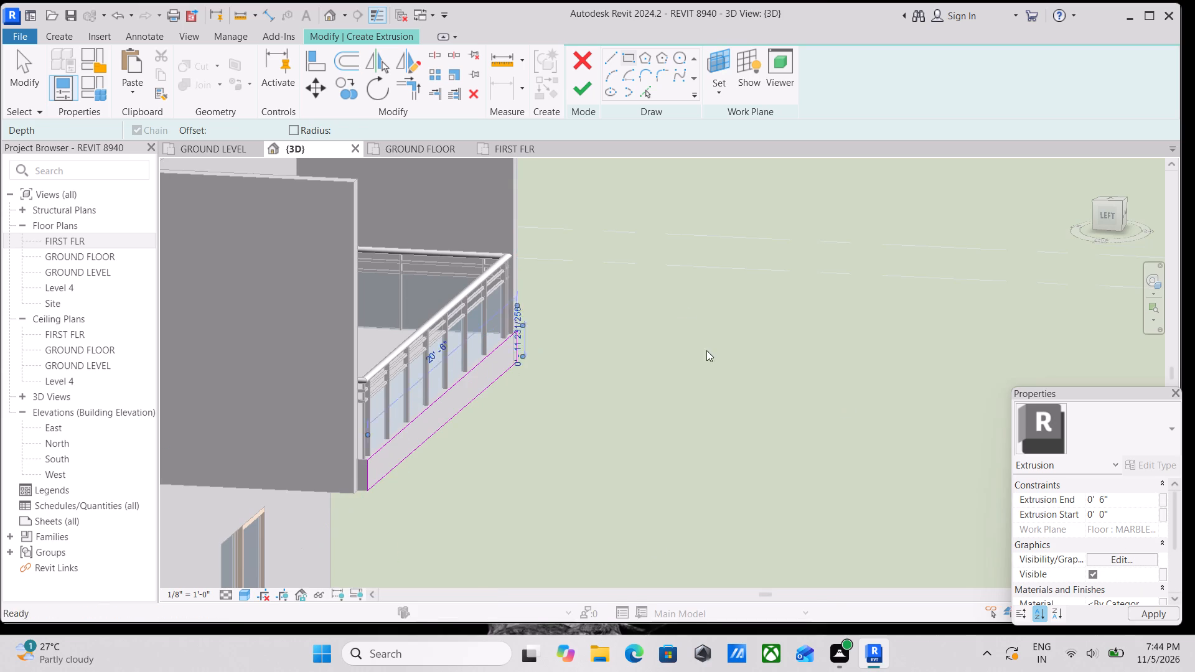
Finish the rectangular sketch to create the balcony's front band extrusion.
scroll(444, 429, up, 1)
shift+scroll(454, 408, down, 2)
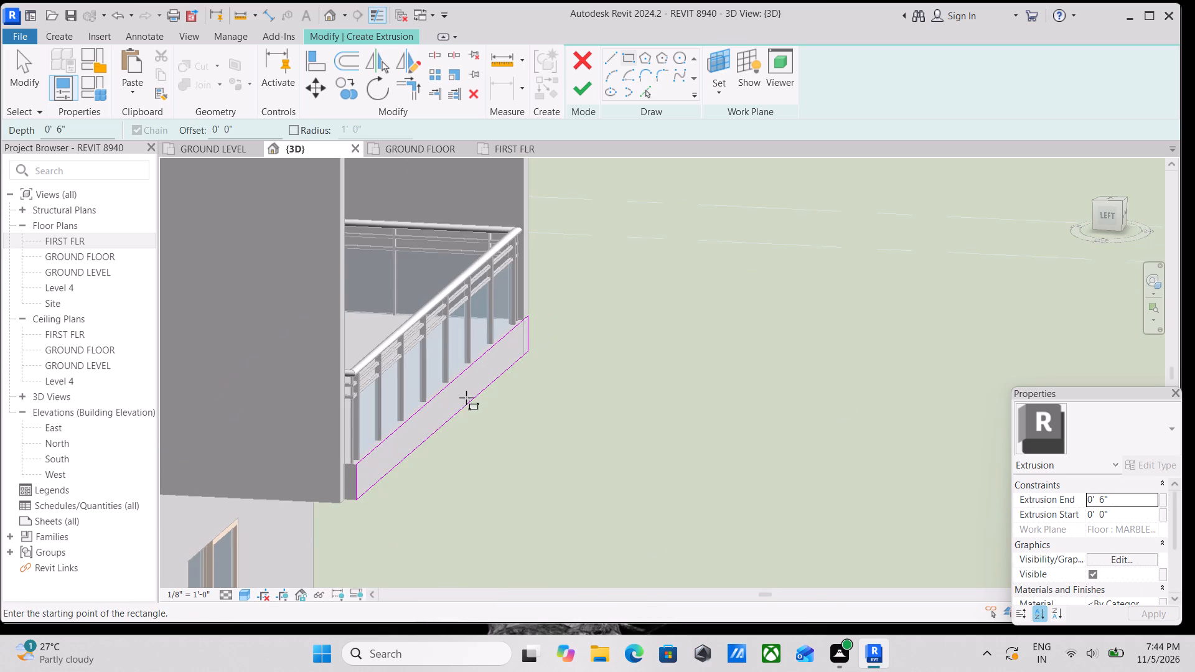
key(Escape)
click(442, 389)
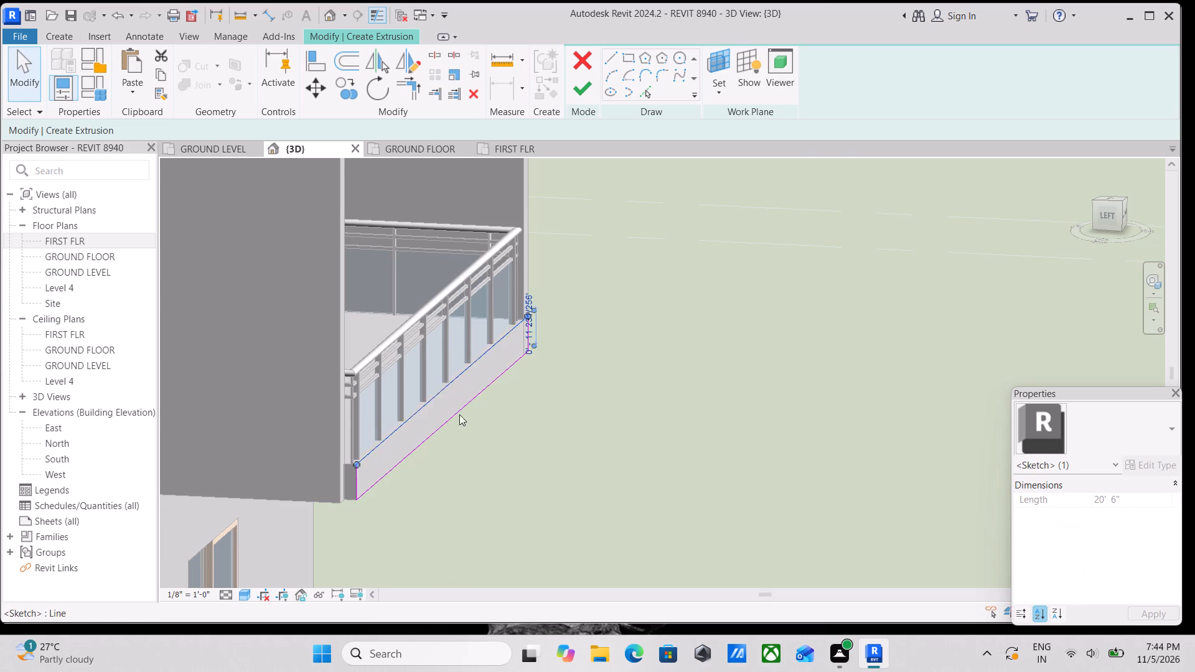
scroll(513, 450, down, 2)
middle_drag(555, 462, 472, 442)
scroll(476, 442, up, 1)
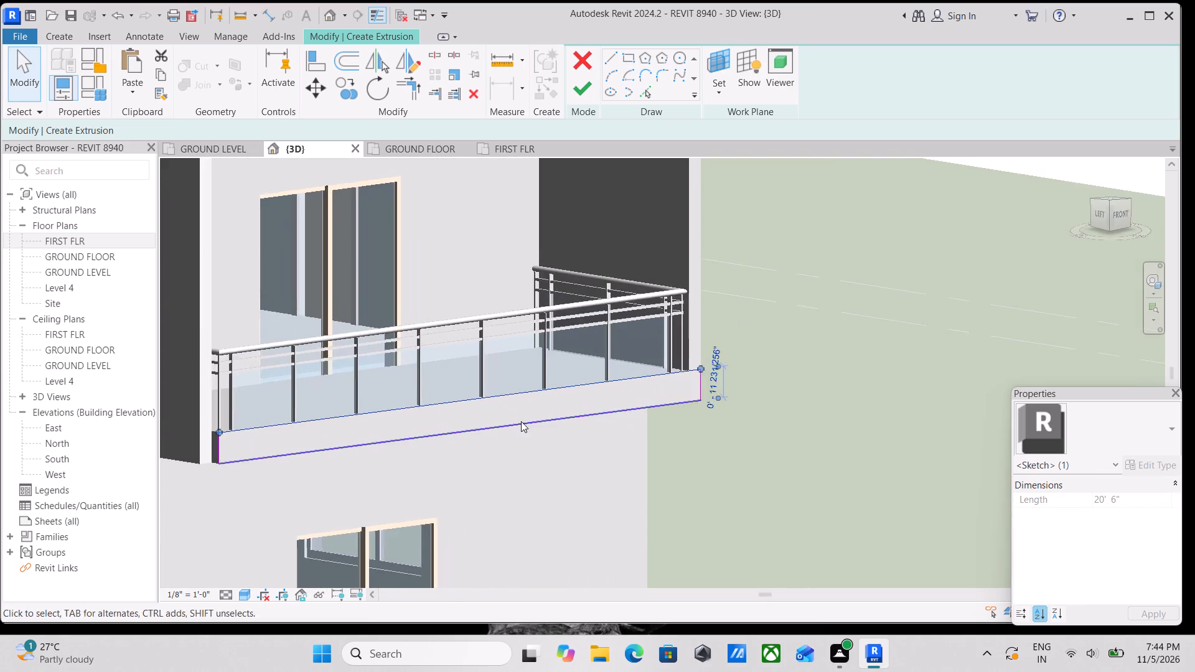
scroll(521, 421, down, 1)
middle_drag(521, 421, 614, 486)
scroll(604, 336, down, 1)
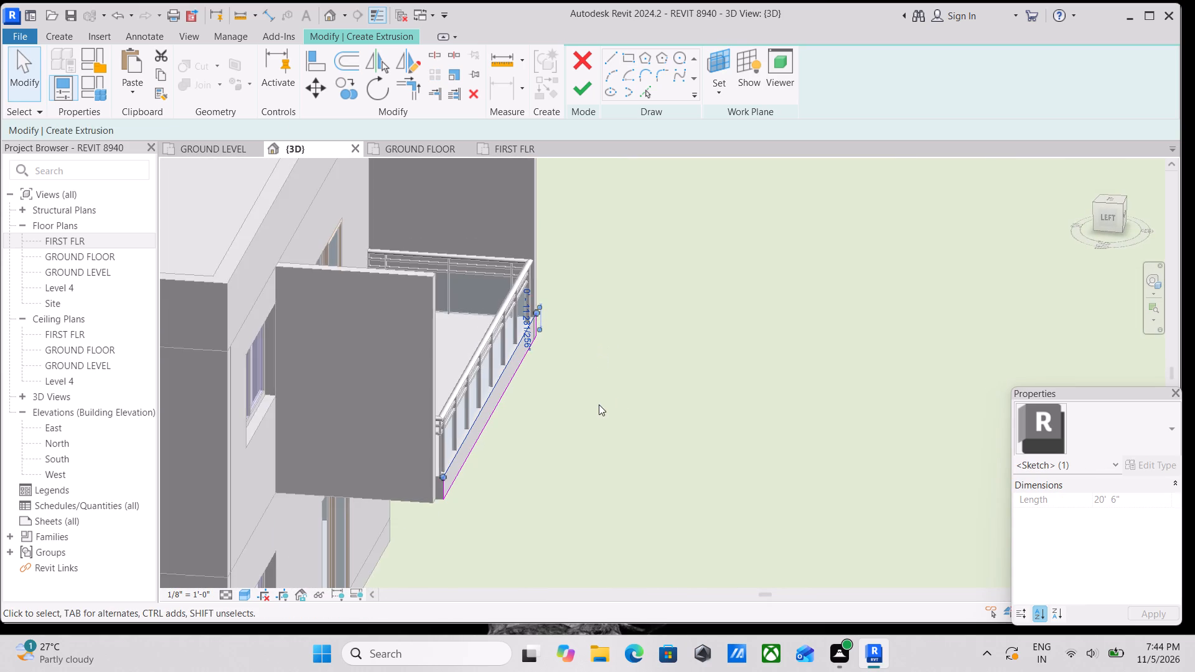
scroll(568, 388, down, 3)
middle_drag(547, 374, 565, 397)
scroll(549, 383, up, 4)
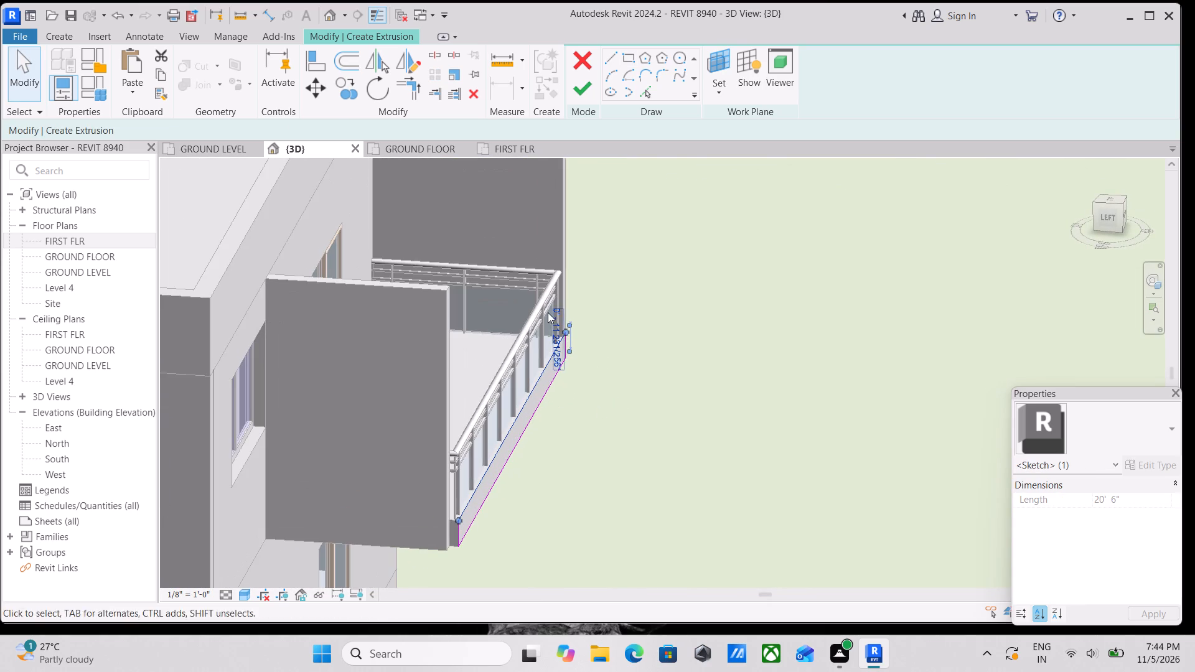
middle_drag(548, 361, 306, 312)
scroll(419, 431, down, 1)
middle_drag(419, 431, 609, 486)
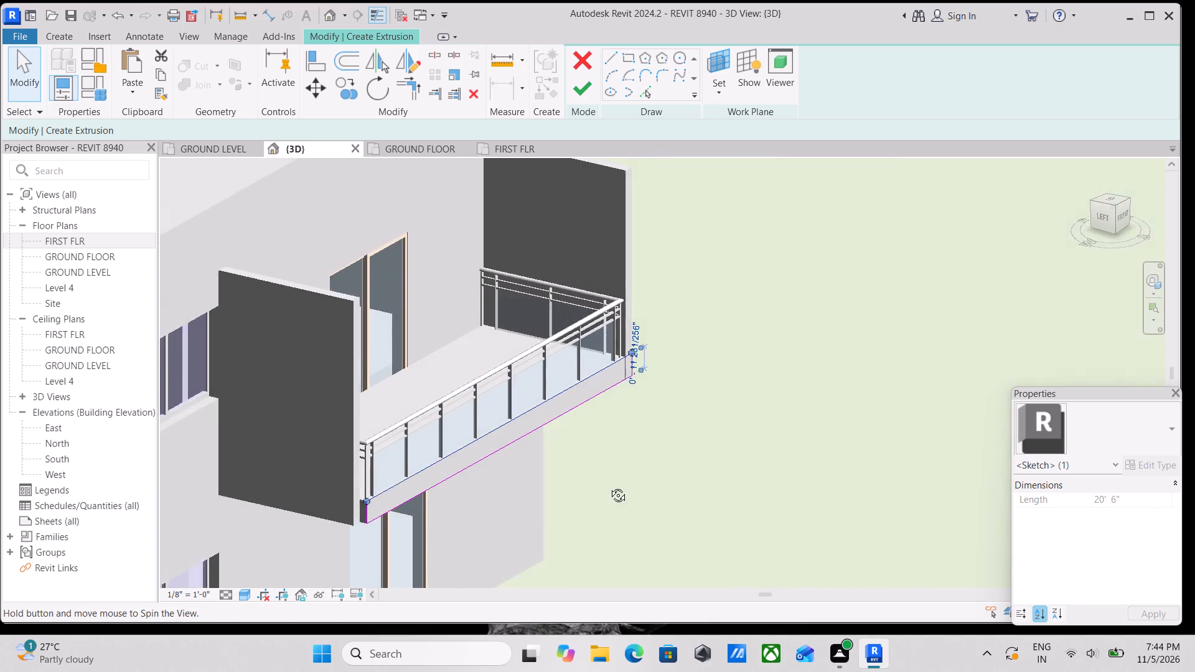
middle_drag(609, 486, 559, 480)
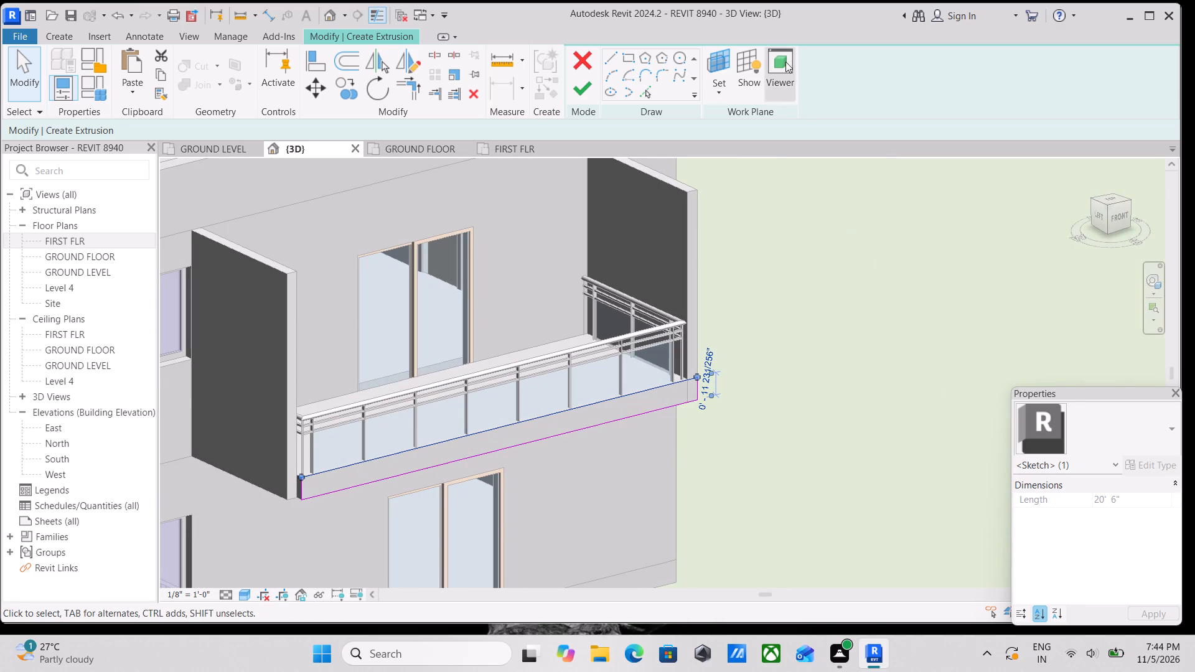
click(579, 85)
Stretch the front band's upper face up to the railing's top rail and finish the in-place model.
middle_drag(490, 317, 482, 266)
scroll(497, 373, up, 2)
drag(492, 366, 483, 338)
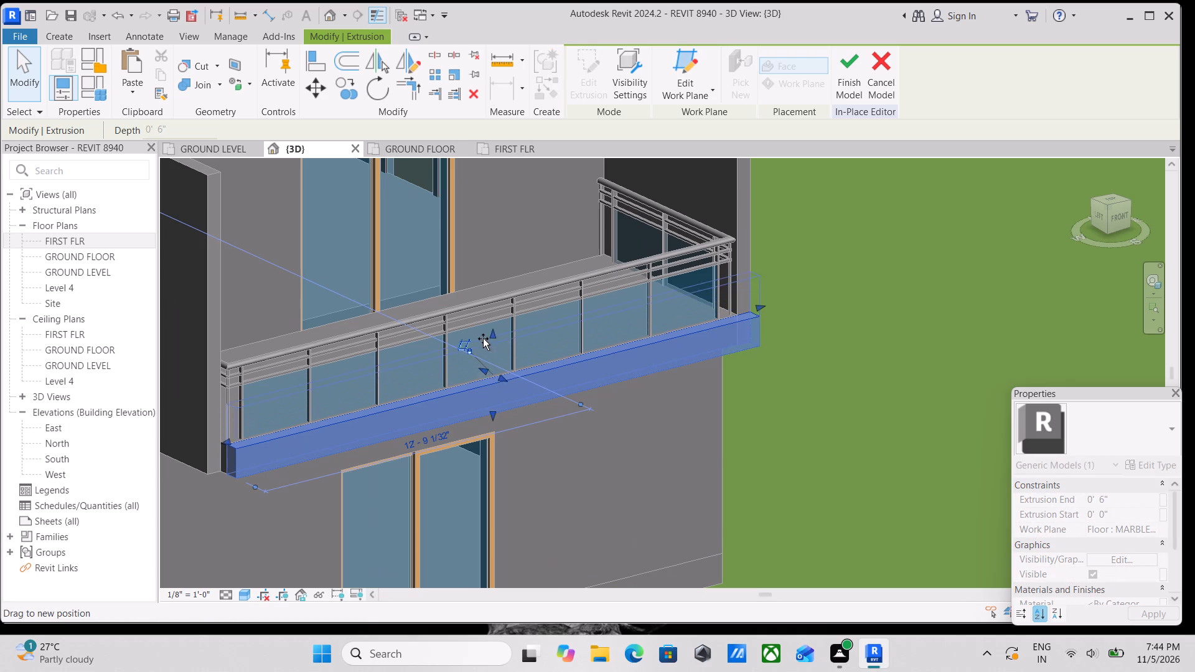
drag(483, 338, 472, 294)
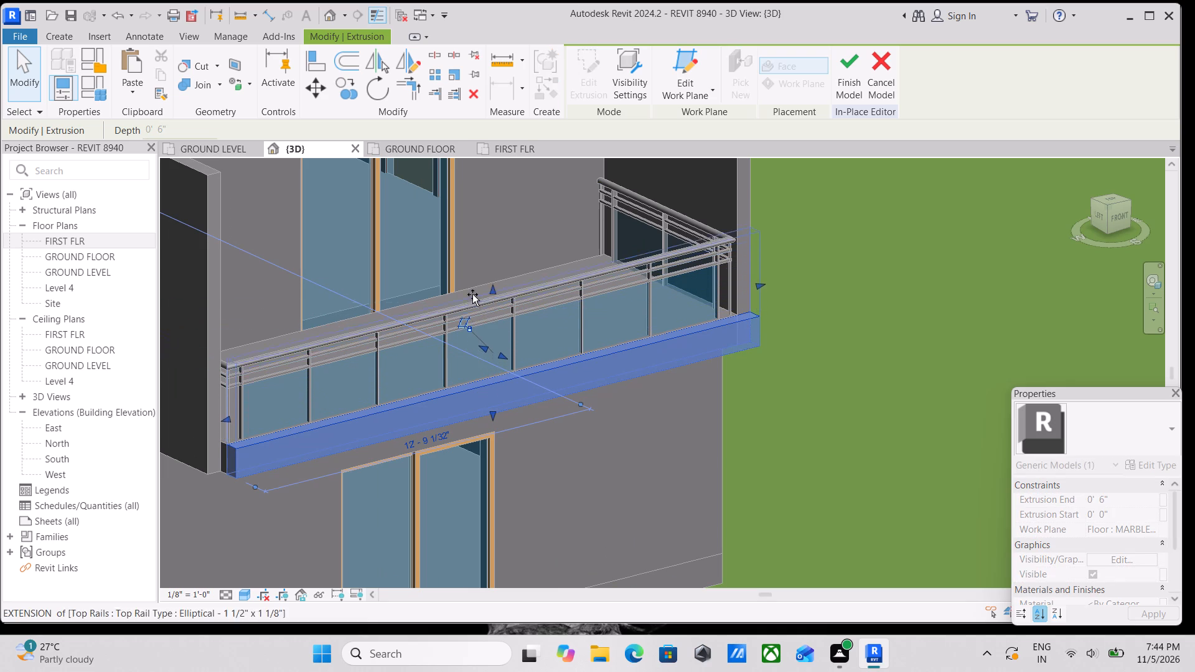
drag(472, 294, 472, 292)
middle_drag(473, 338, 578, 326)
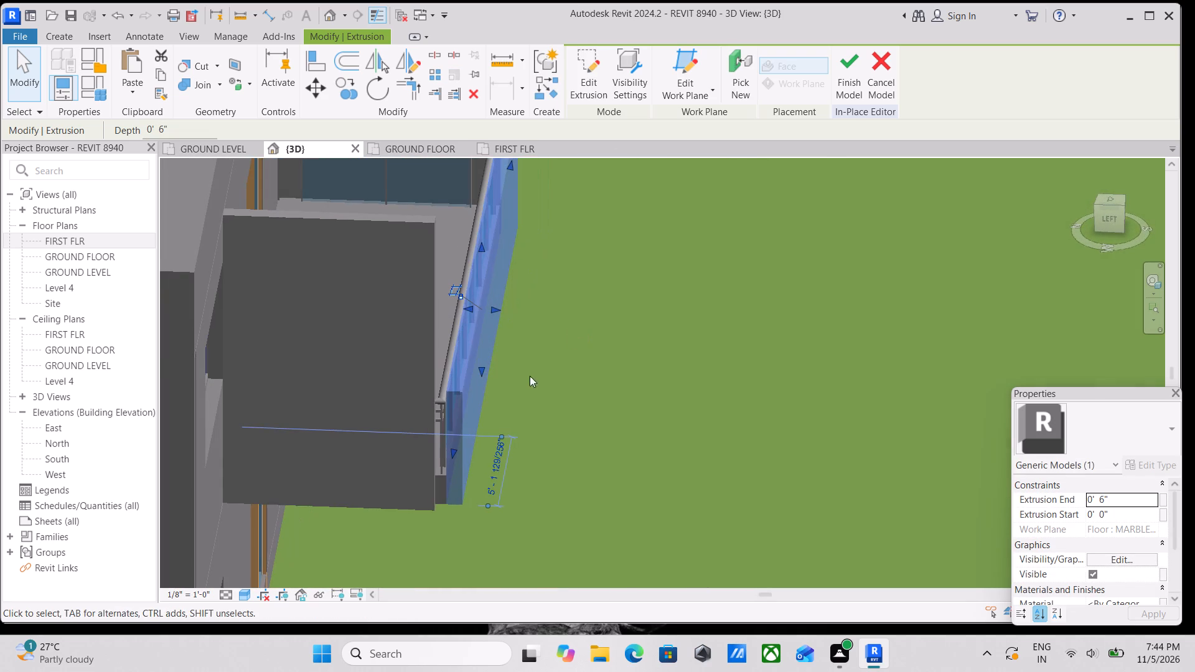
click(843, 70)
Extend the front edge of the balcony's left side wall to align with the front band's outer face.
scroll(421, 457, up, 1)
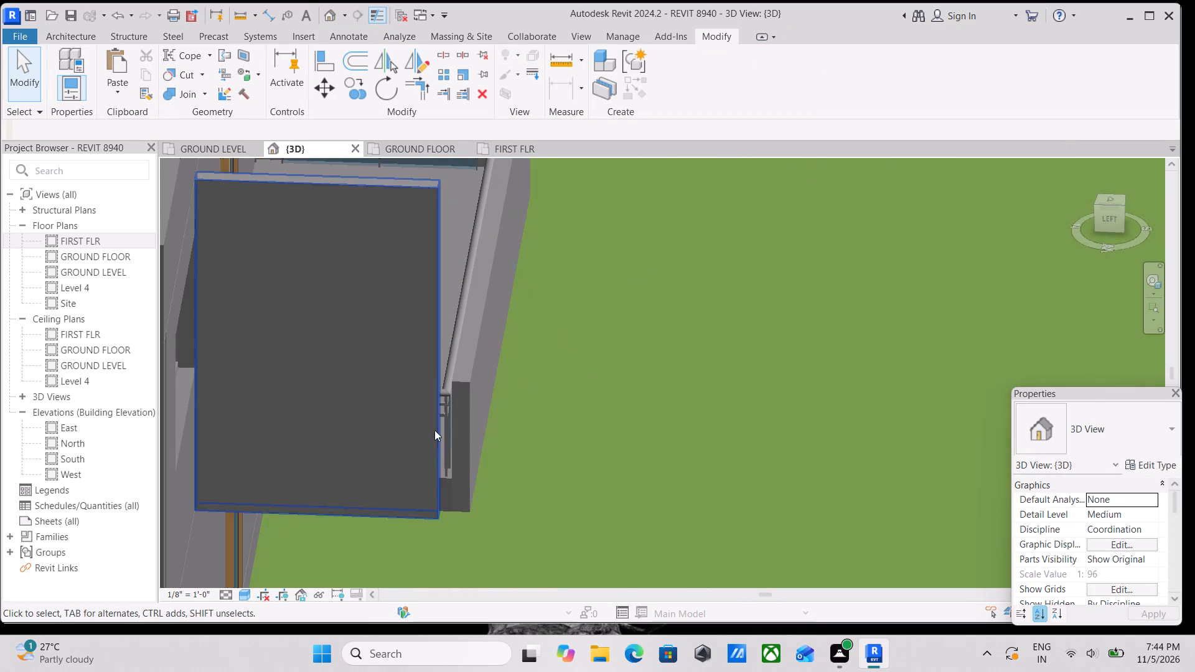
middle_drag(434, 430, 436, 359)
click(434, 363)
scroll(448, 450, up, 3)
scroll(454, 434, down, 2)
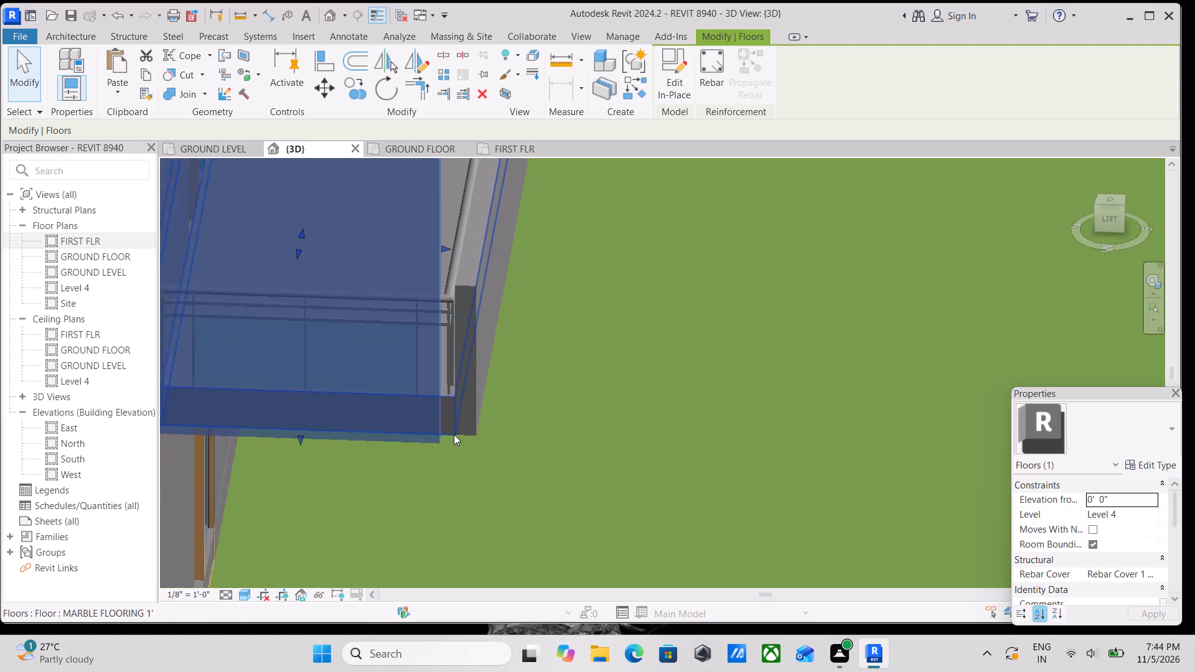
scroll(454, 434, down, 1)
middle_drag(502, 442, 517, 460)
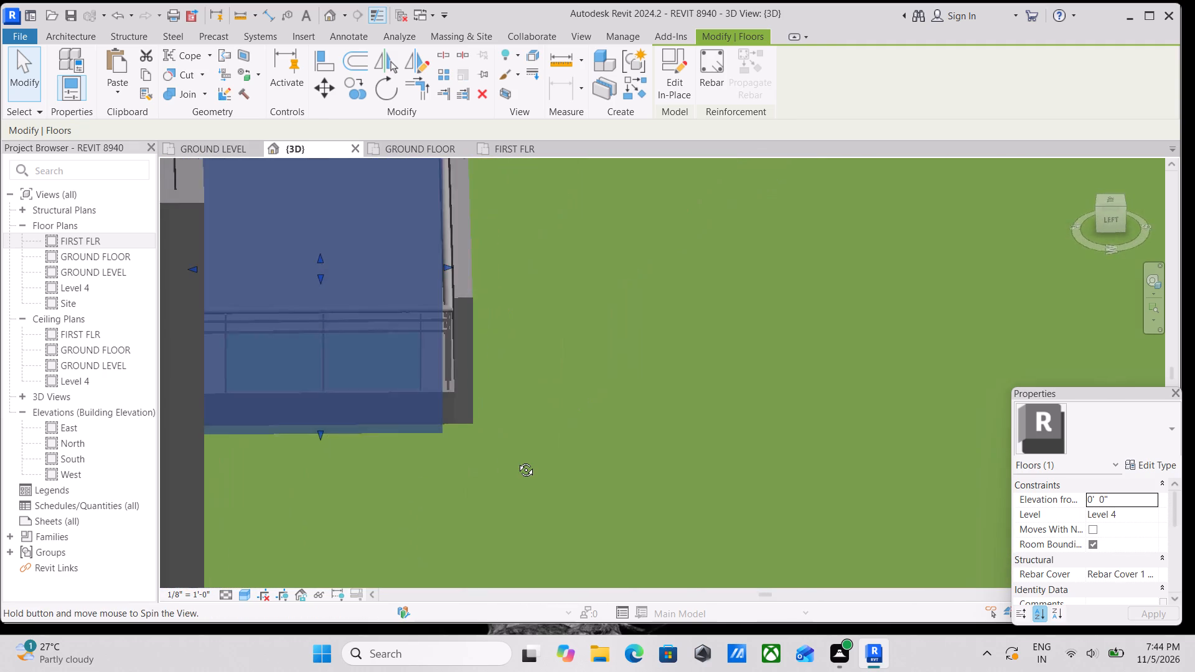
middle_drag(517, 460, 520, 416)
drag(451, 266, 454, 267)
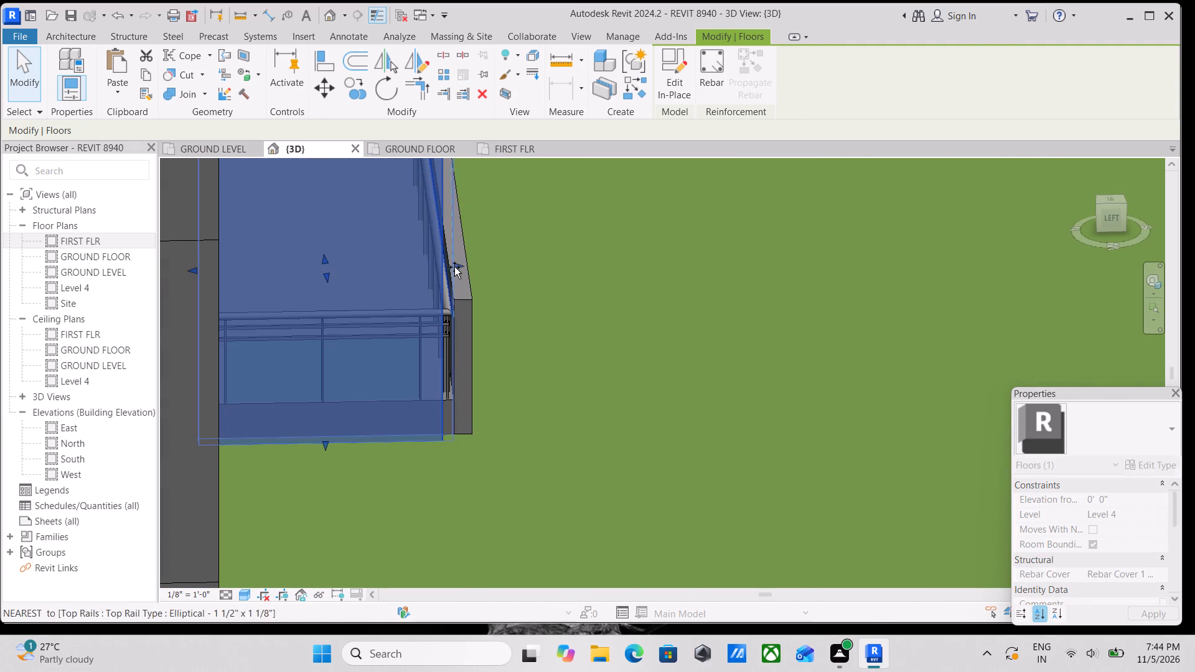
drag(454, 267, 471, 266)
scroll(497, 287, down, 2)
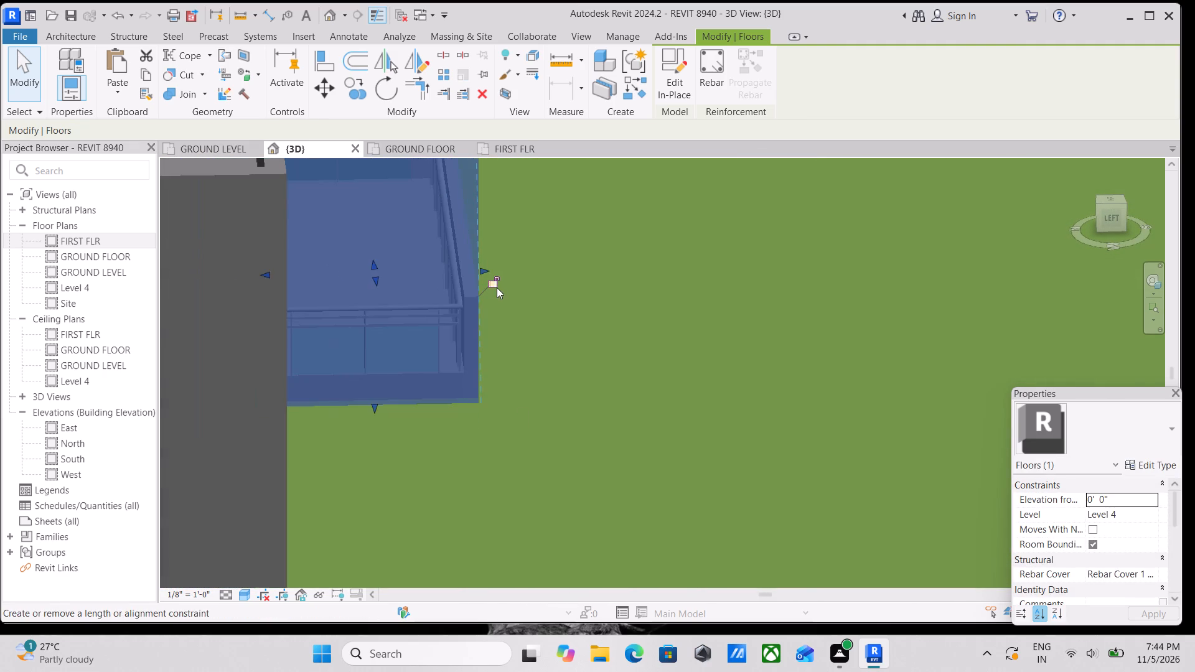
key(Escape)
Pull the front band's end at the building's right side back to the inner face of the side wall.
scroll(508, 310, down, 3)
shift+middle_drag(504, 332, 291, 328)
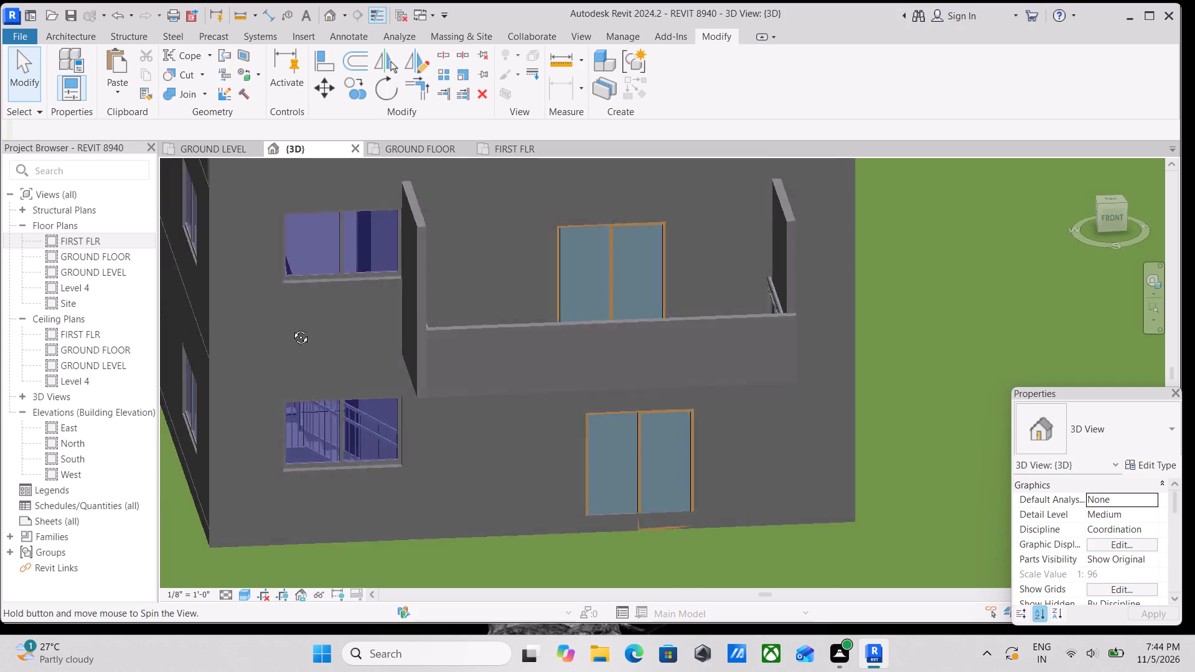
shift+middle_drag(291, 328, 245, 329)
middle_drag(260, 333, 103, 312)
scroll(204, 376, up, 1)
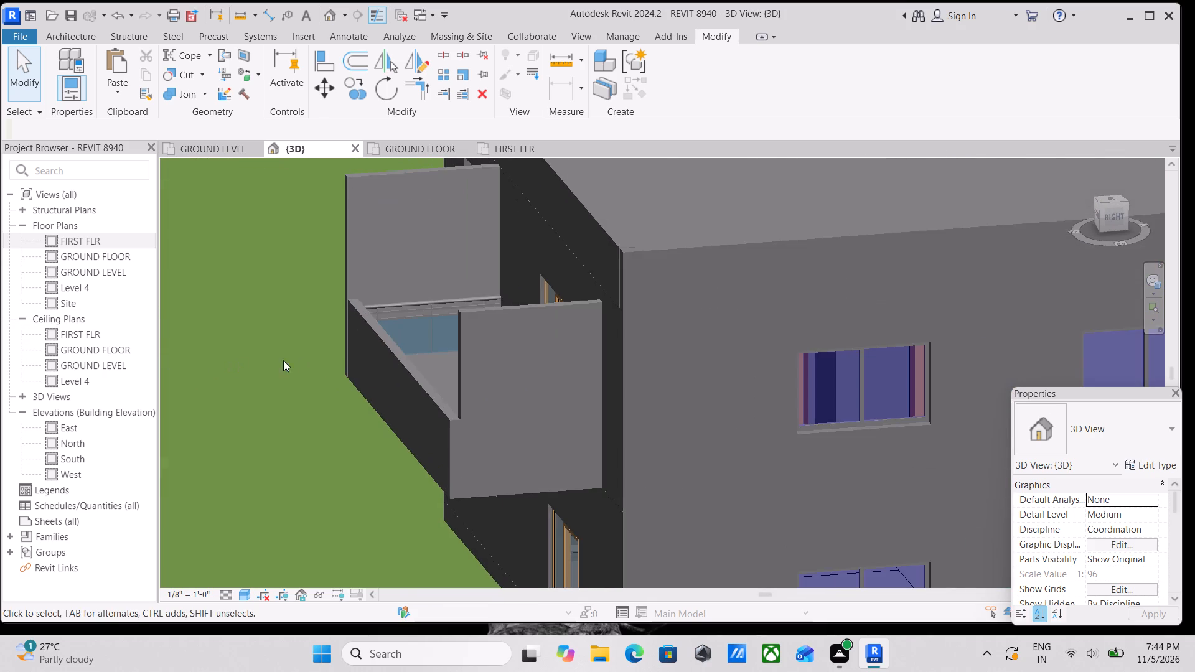
click(457, 346)
shift+middle_drag(429, 457, 495, 503)
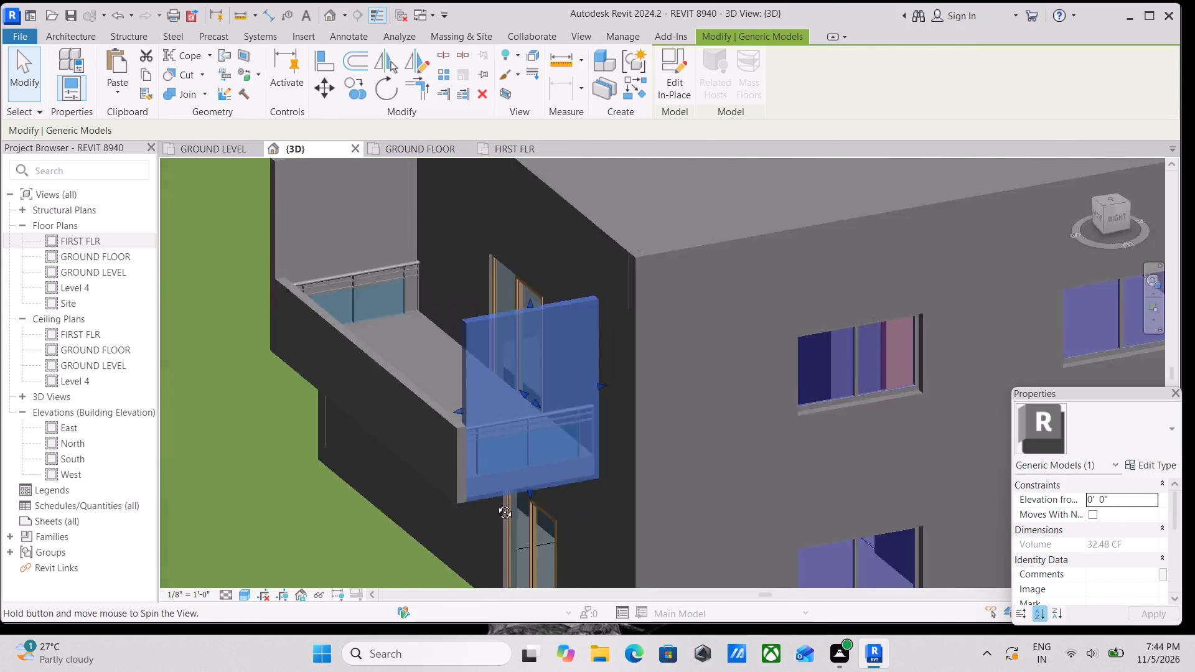
shift+middle_drag(495, 503, 551, 540)
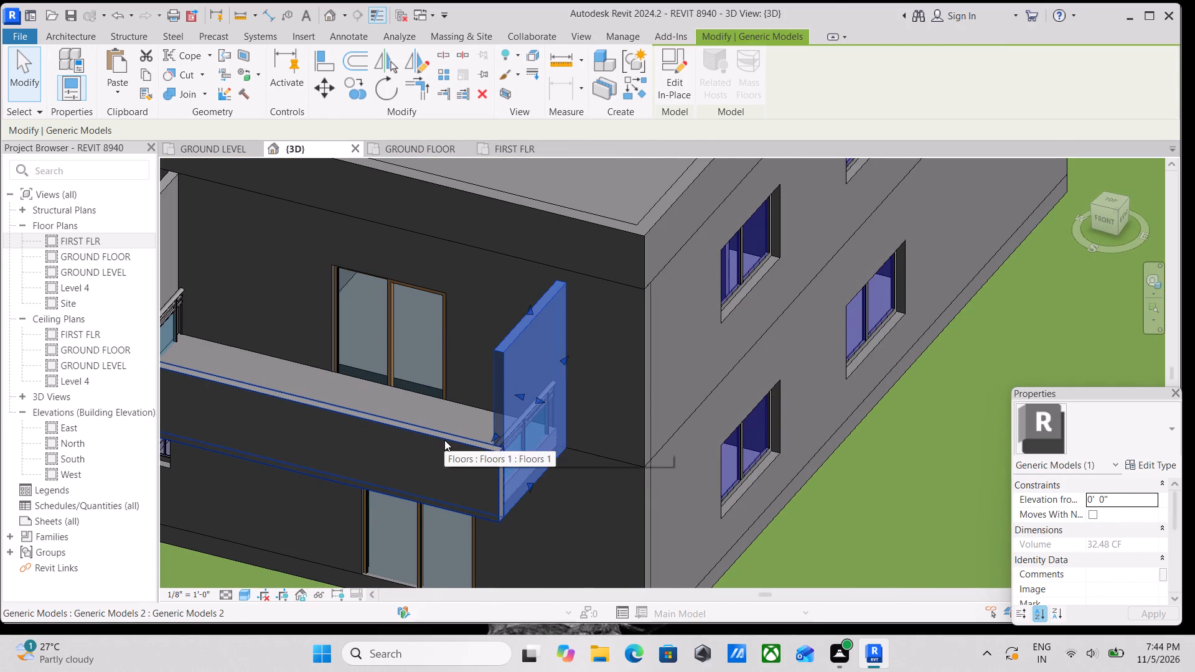
key(Escape)
click(444, 440)
middle_drag(452, 486, 518, 441)
scroll(547, 448, up, 3)
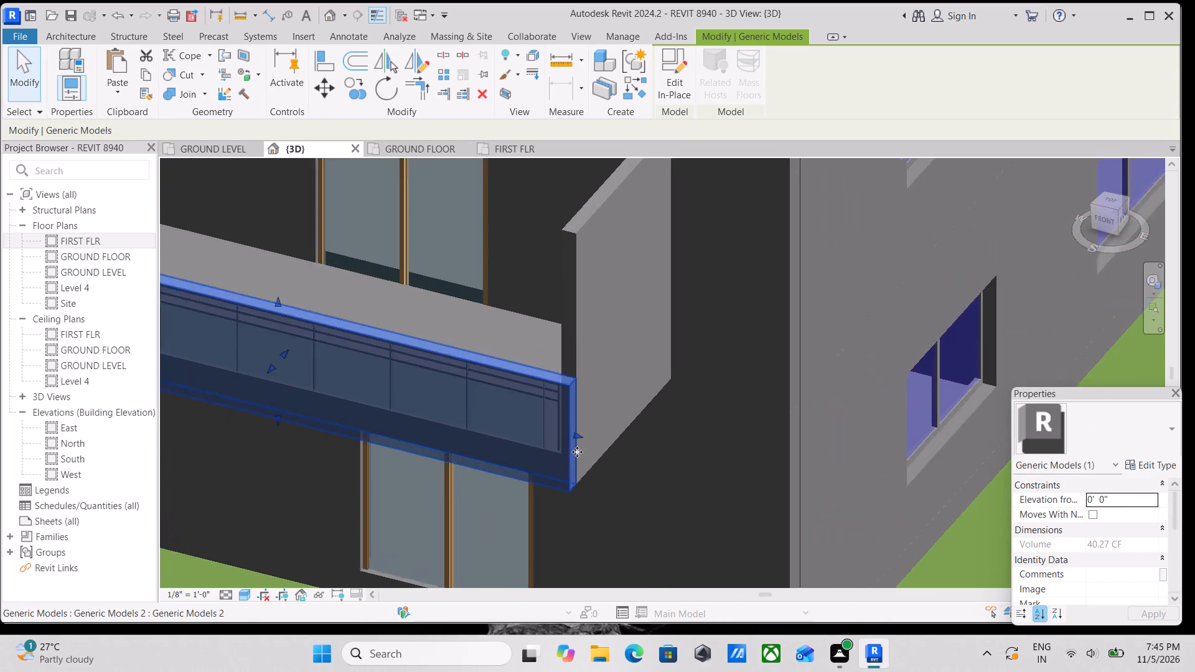
scroll(577, 452, up, 5)
drag(574, 429, 550, 426)
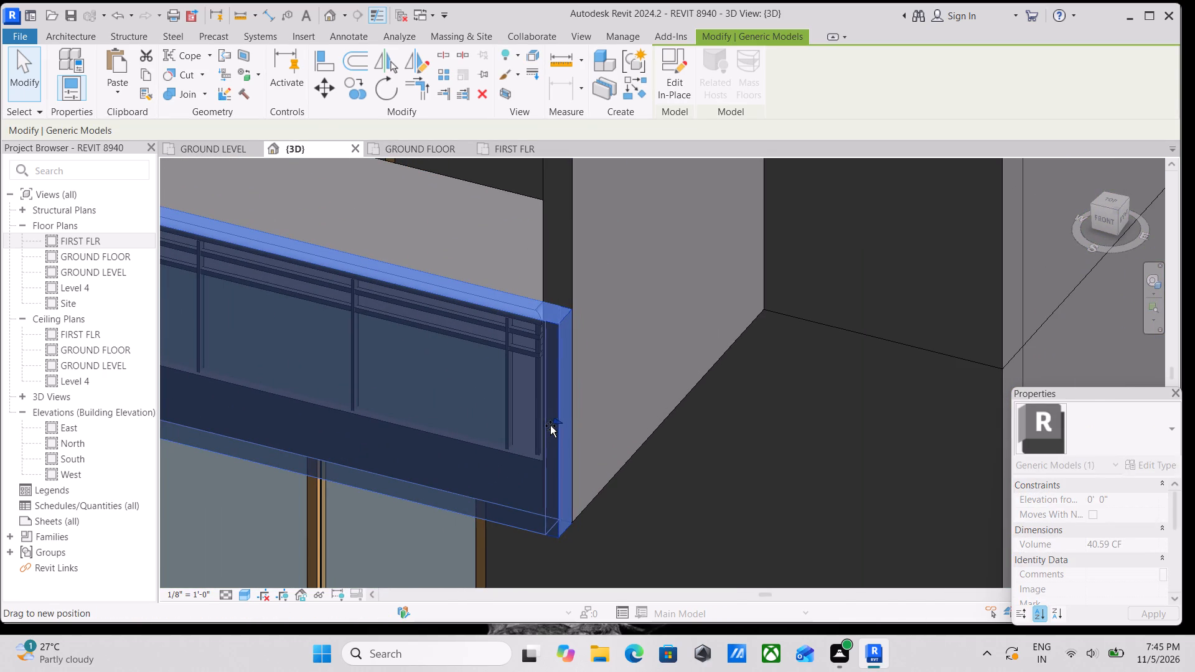
drag(550, 426, 535, 417)
scroll(537, 416, down, 1)
key(Escape)
Extend the front edge of the balcony's right side wall to align with the front band's outer face.
scroll(510, 429, down, 1)
middle_drag(477, 431, 542, 474)
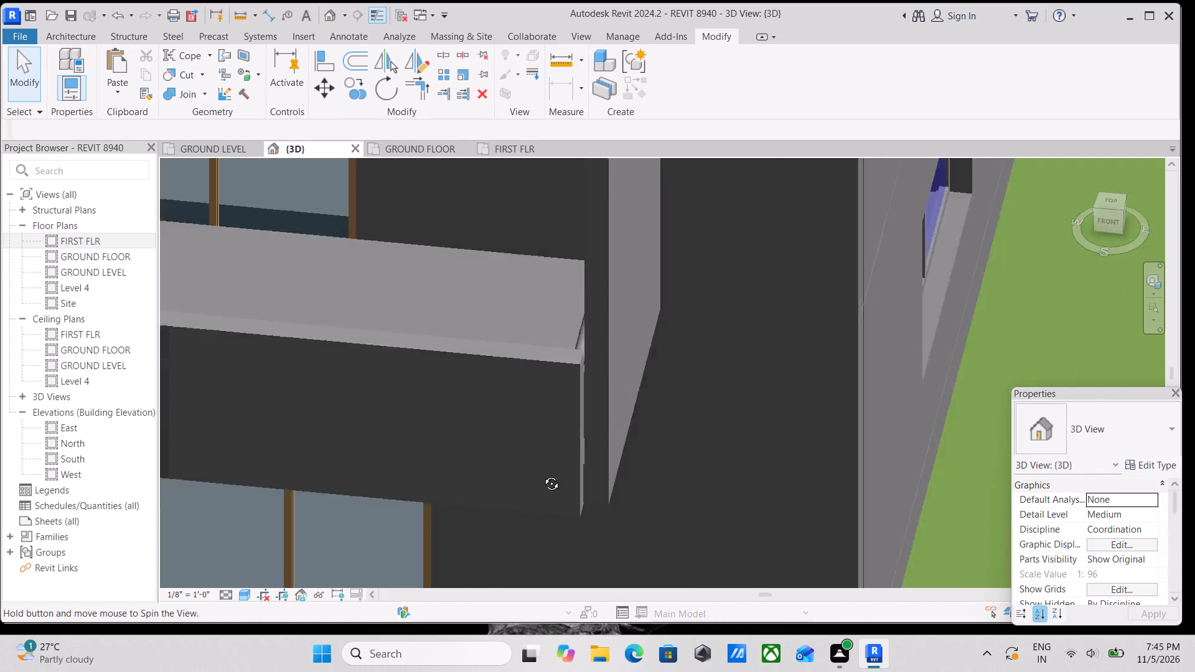
middle_drag(542, 474, 363, 421)
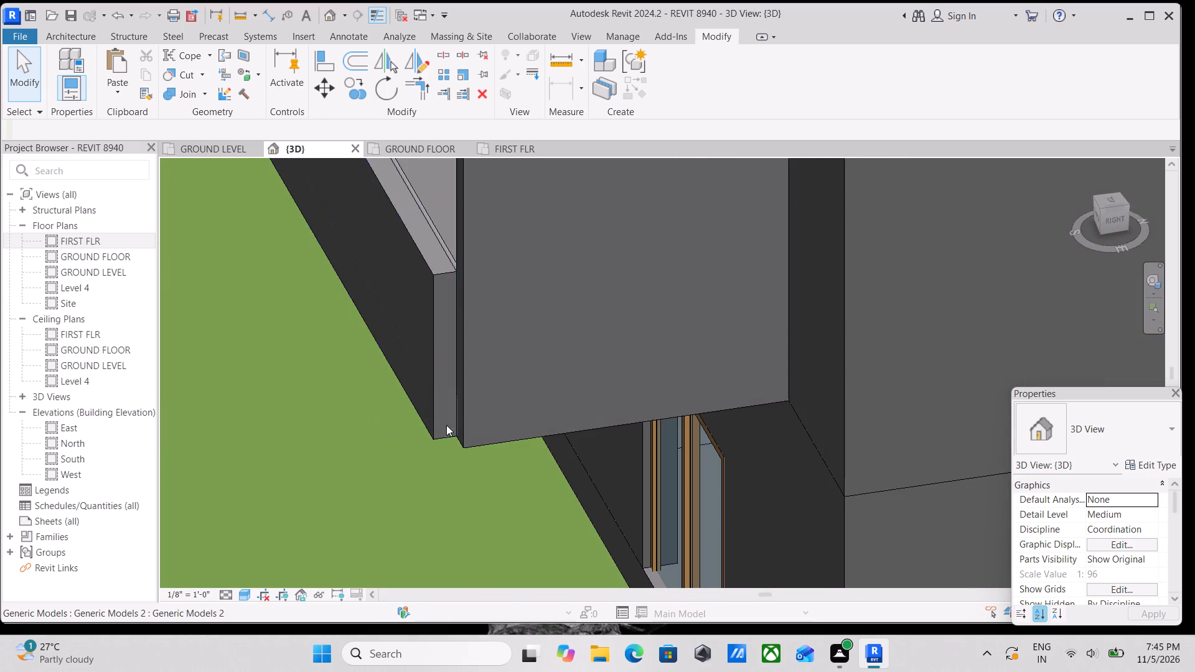
click(461, 431)
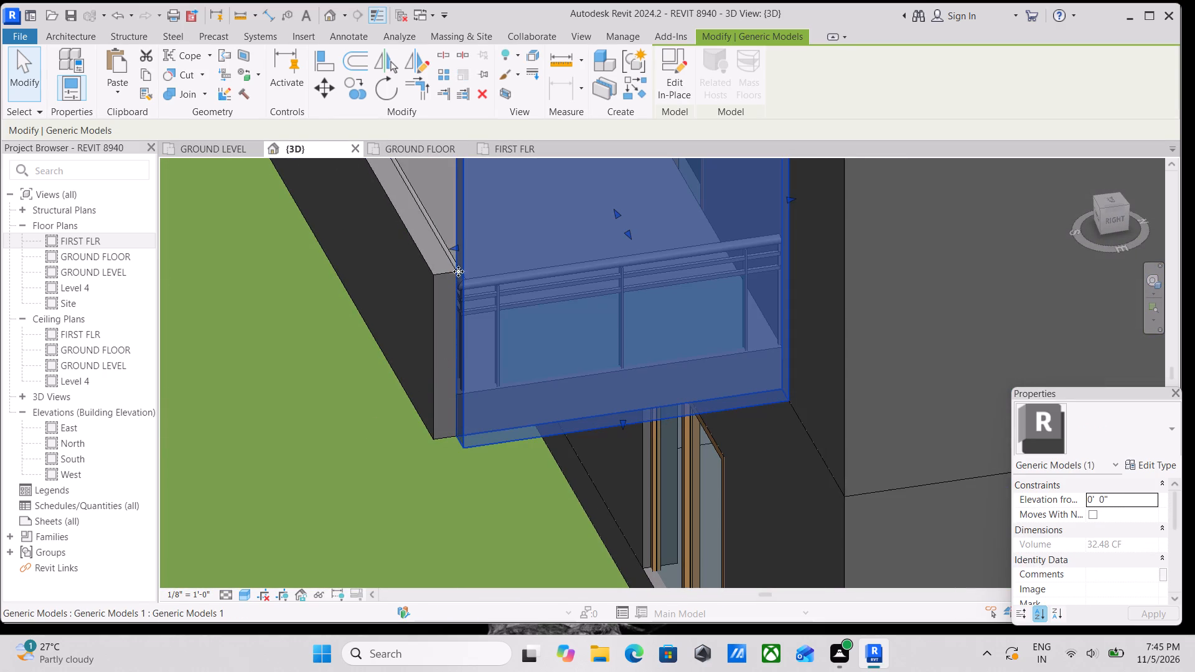
drag(454, 250, 438, 250)
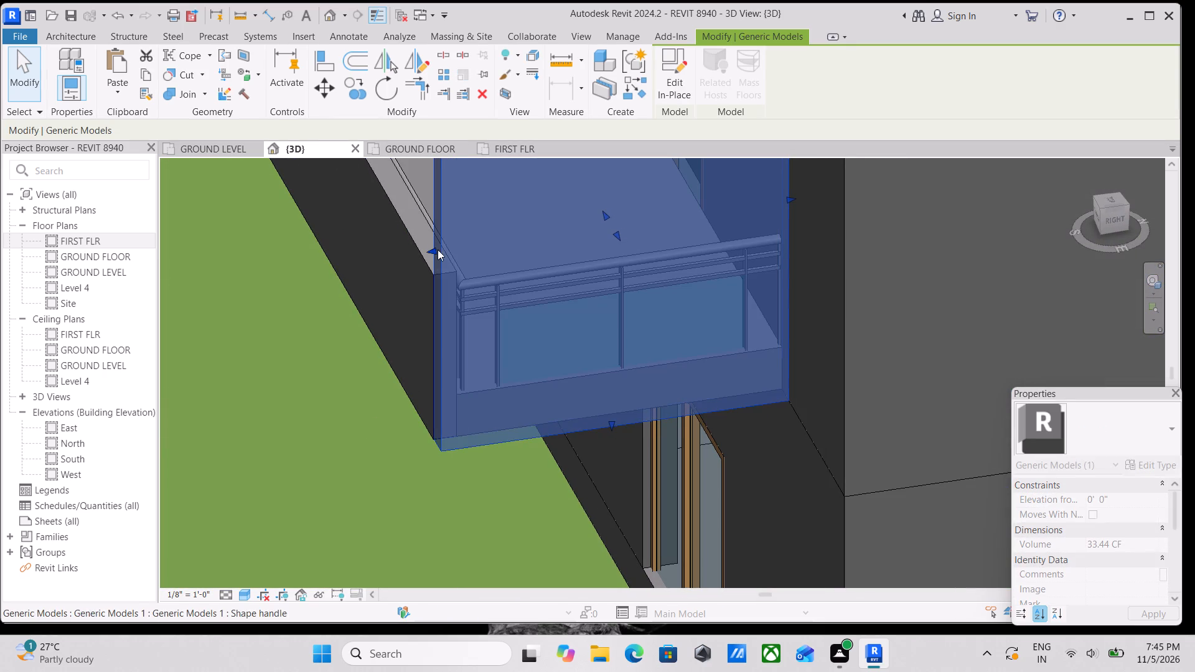
key(Escape)
Examine the balcony's front band and side walls from several angles.
scroll(467, 337, down, 1)
scroll(424, 400, down, 4)
middle_drag(383, 405, 417, 401)
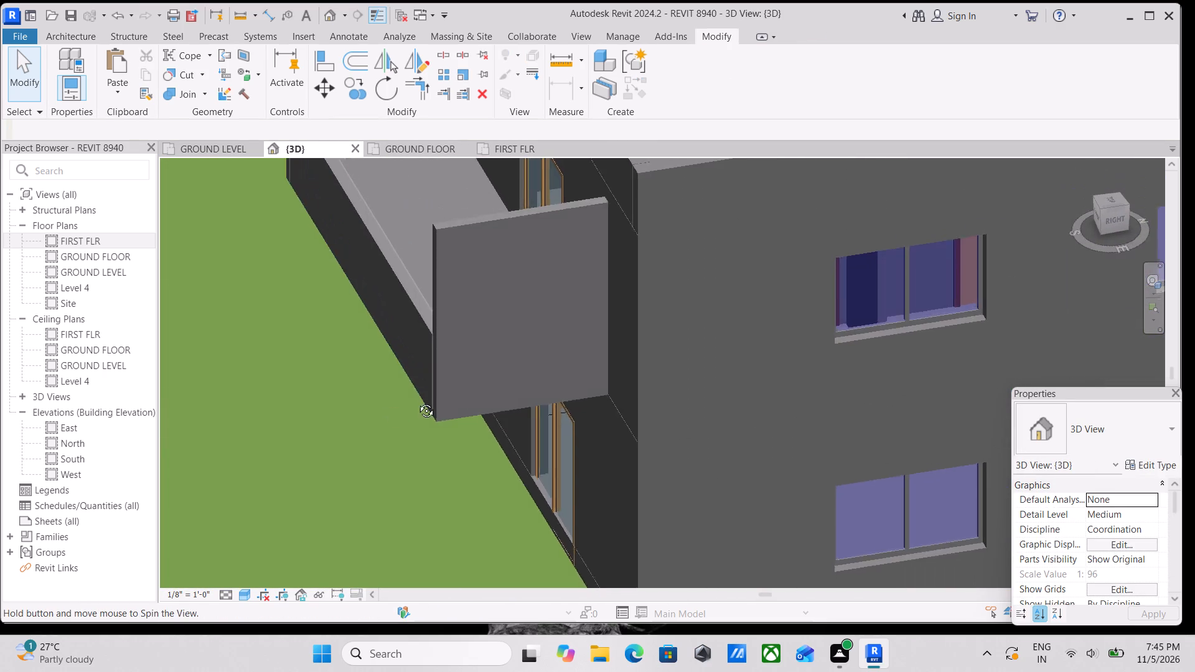
middle_drag(417, 401, 605, 363)
middle_drag(479, 382, 512, 346)
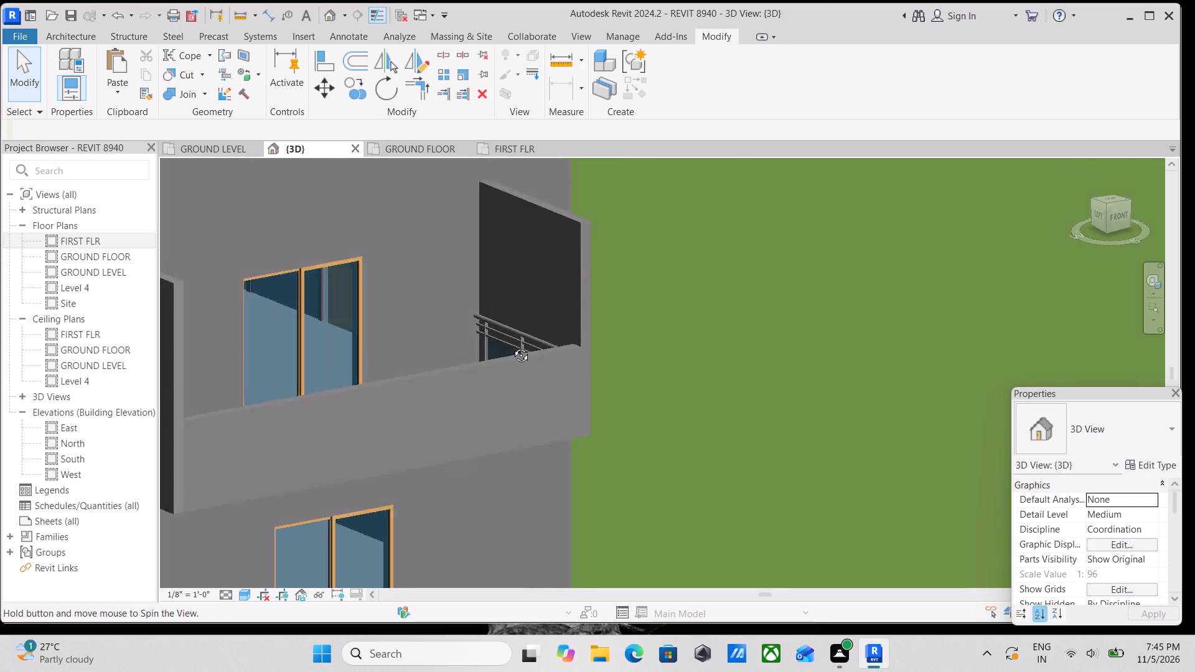
middle_drag(512, 346, 582, 255)
shift+middle_drag(484, 311, 517, 251)
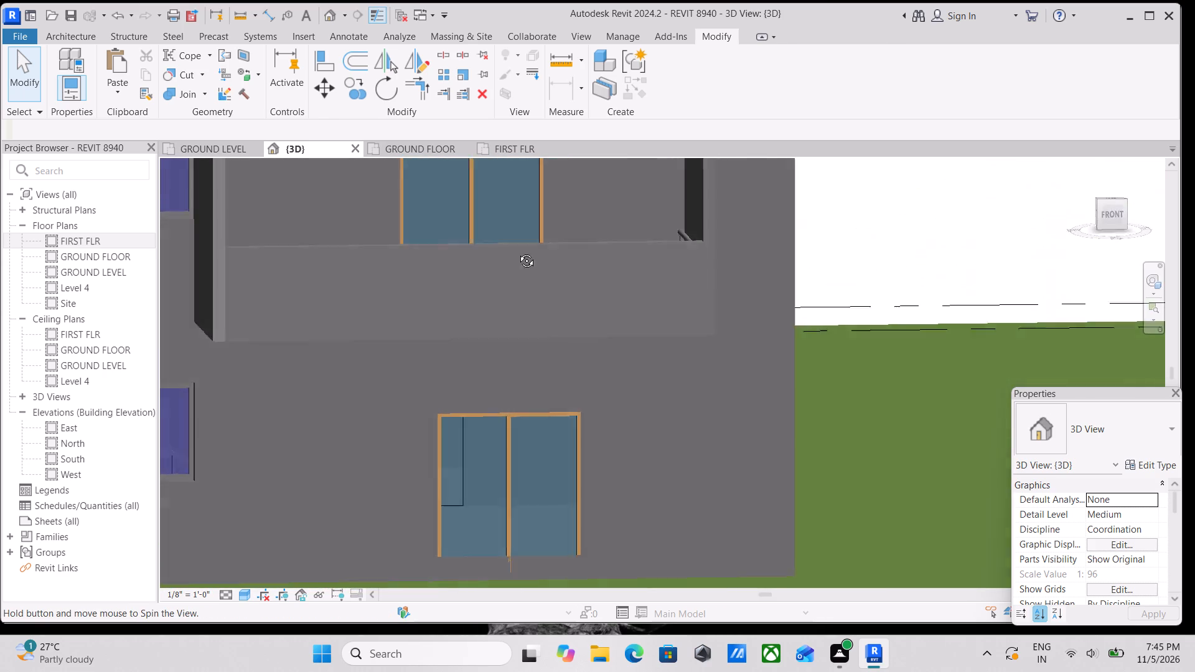
shift+middle_drag(517, 251, 502, 268)
middle_drag(550, 277, 517, 356)
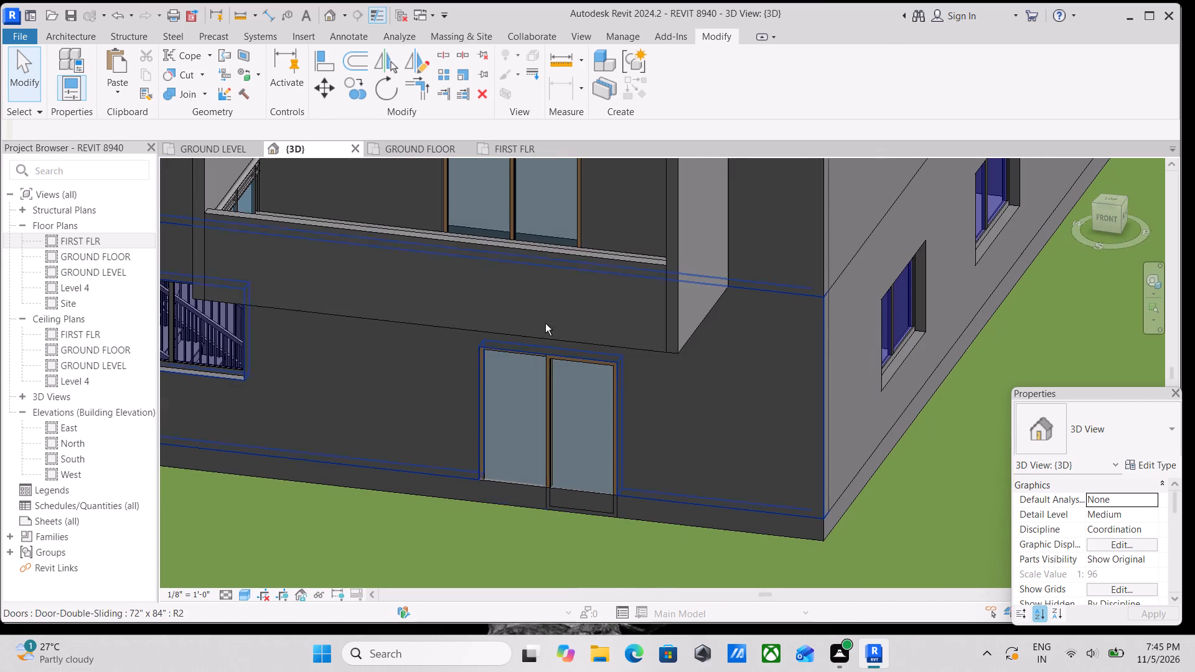
Open the balcony's right side wall for in-place editing.
click(674, 228)
scroll(1099, 497, down, 3)
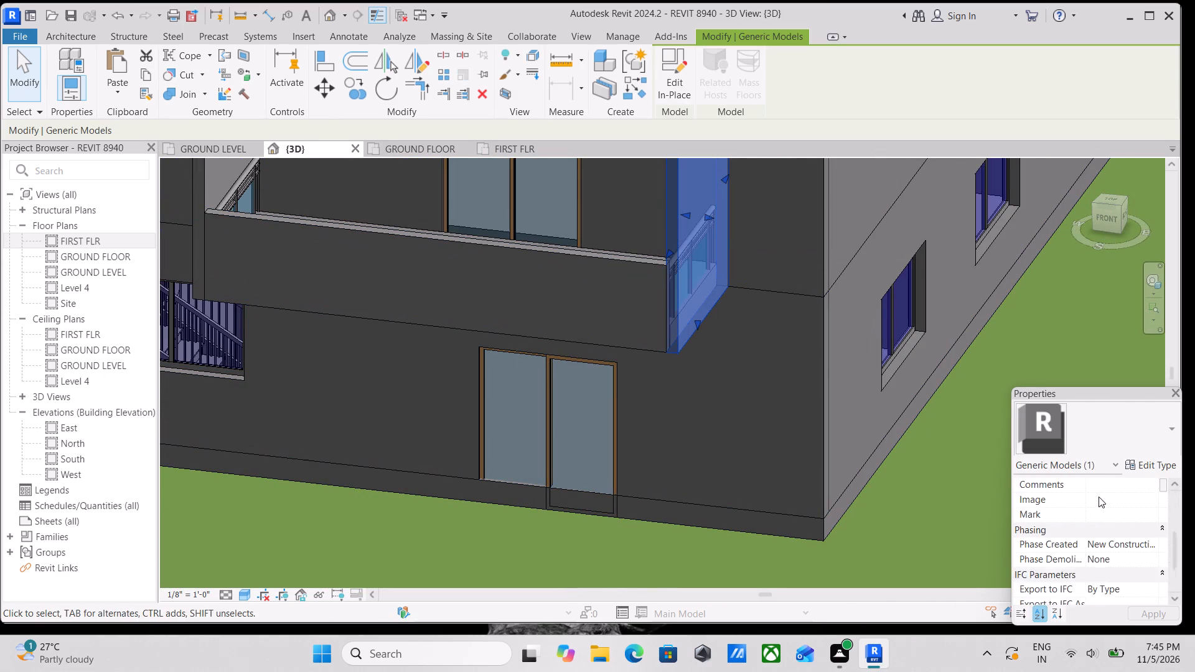
scroll(1099, 497, down, 4)
scroll(1106, 526, up, 3)
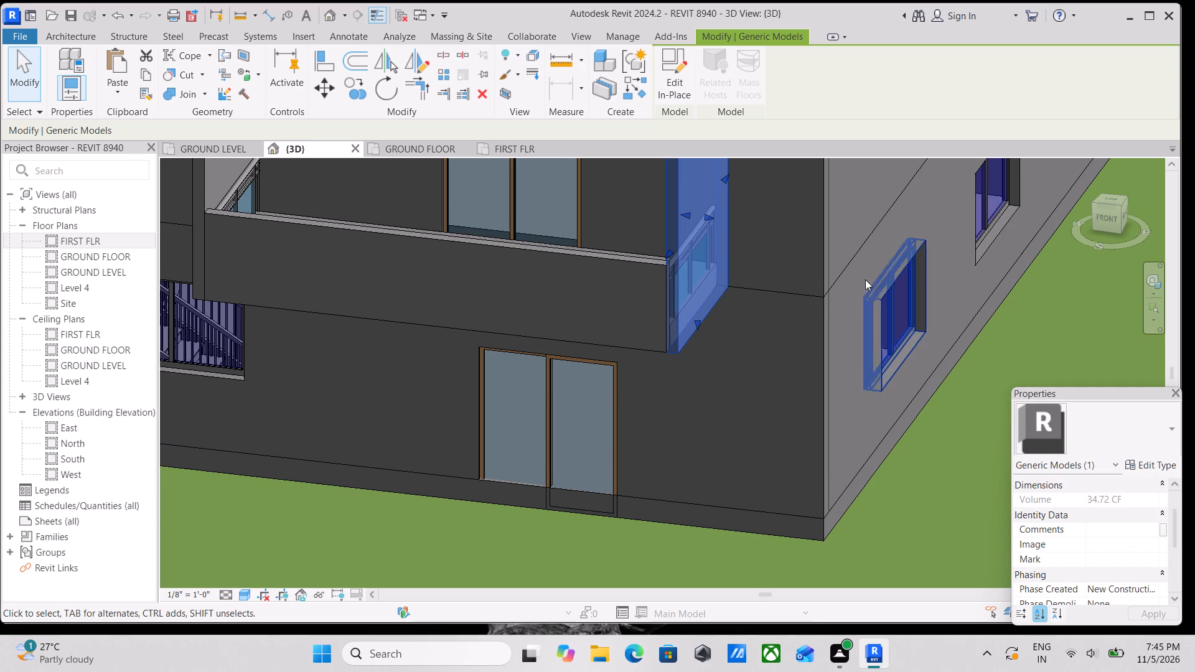
click(667, 83)
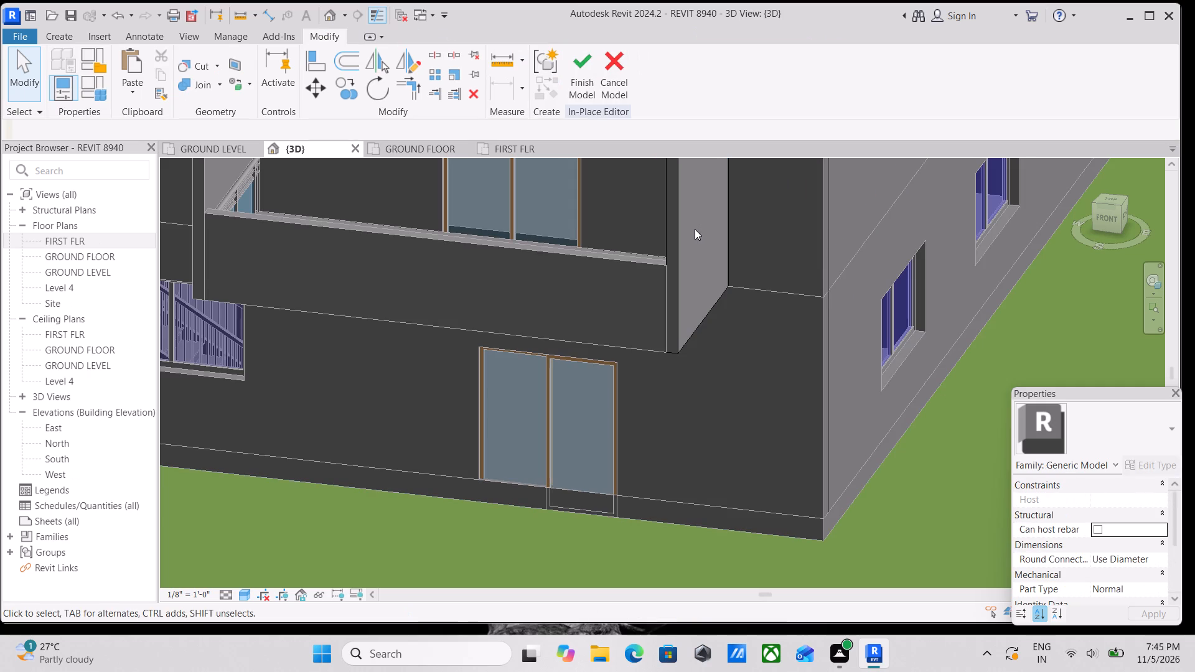
Create a new material named WALL PAINT for the extrusion of the balcony's right side wall.
click(680, 224)
scroll(1003, 493, down, 1)
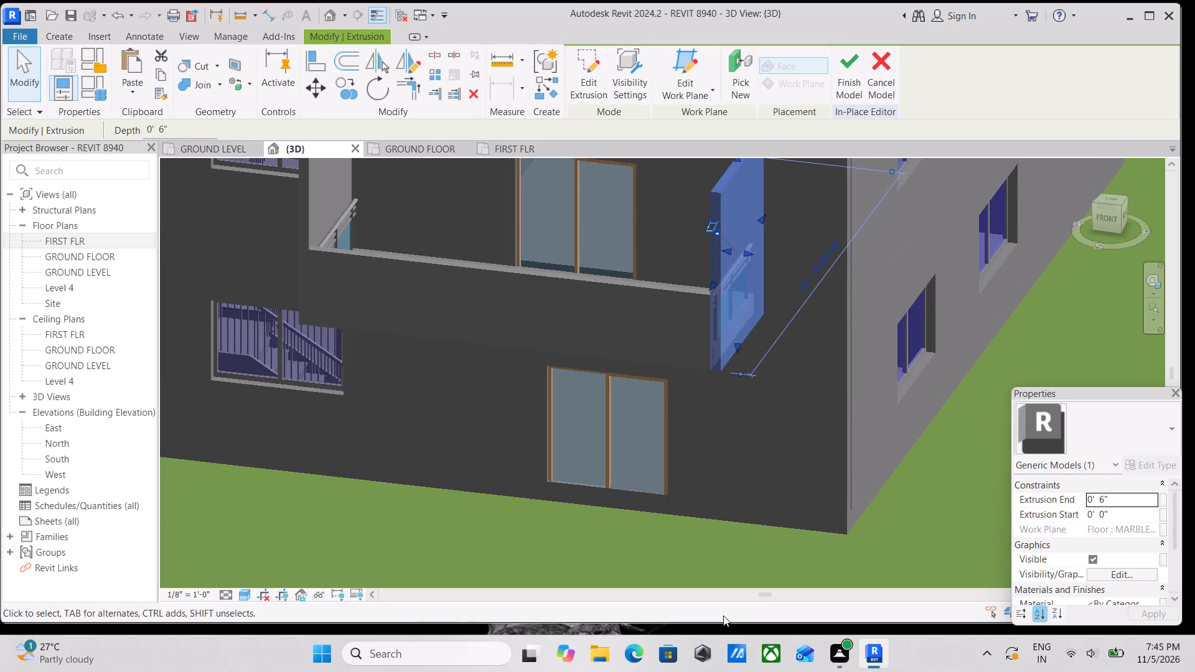
scroll(1089, 560, down, 2)
click(1150, 544)
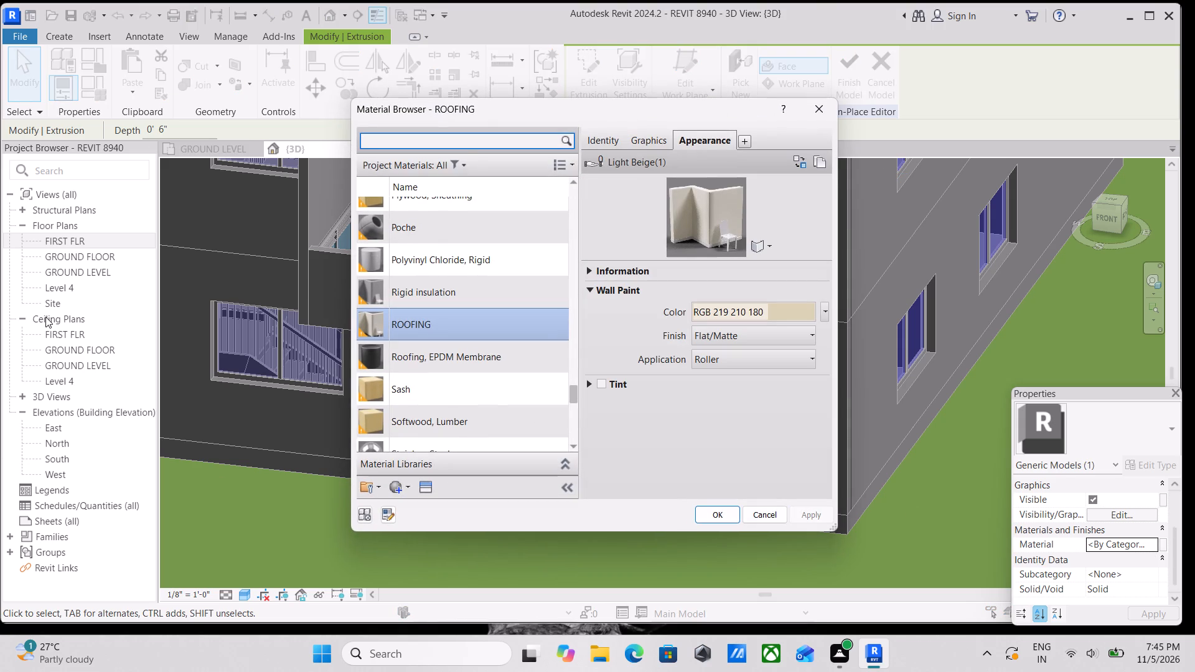
scroll(11, 269, down, 1)
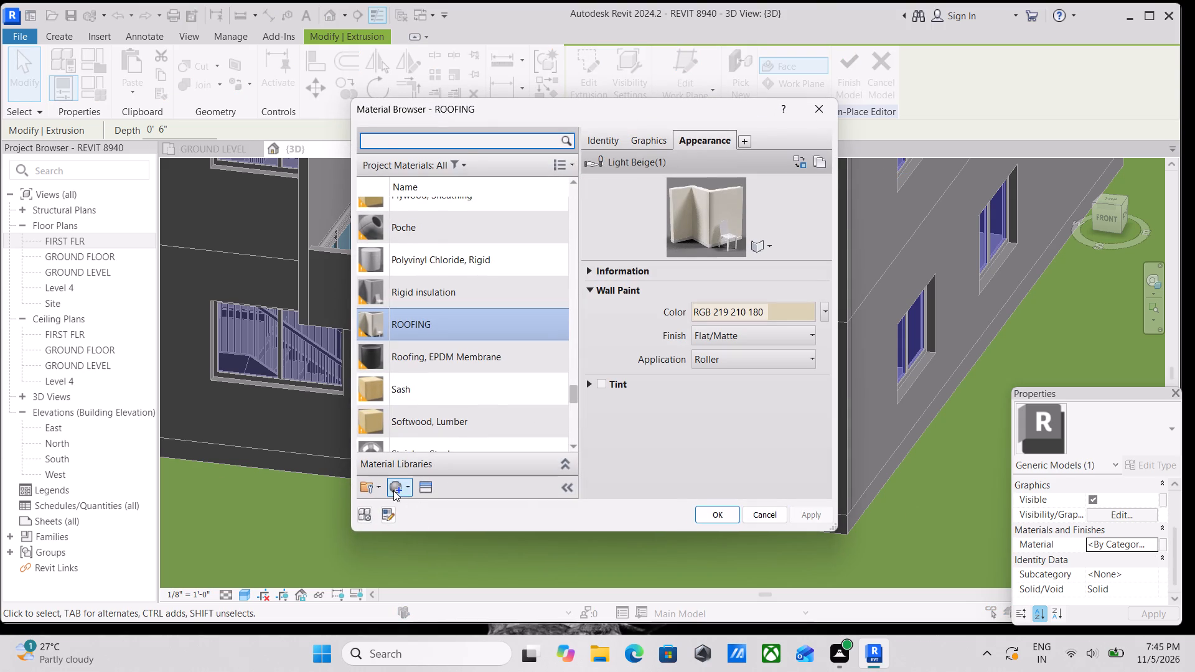
click(393, 490)
click(410, 510)
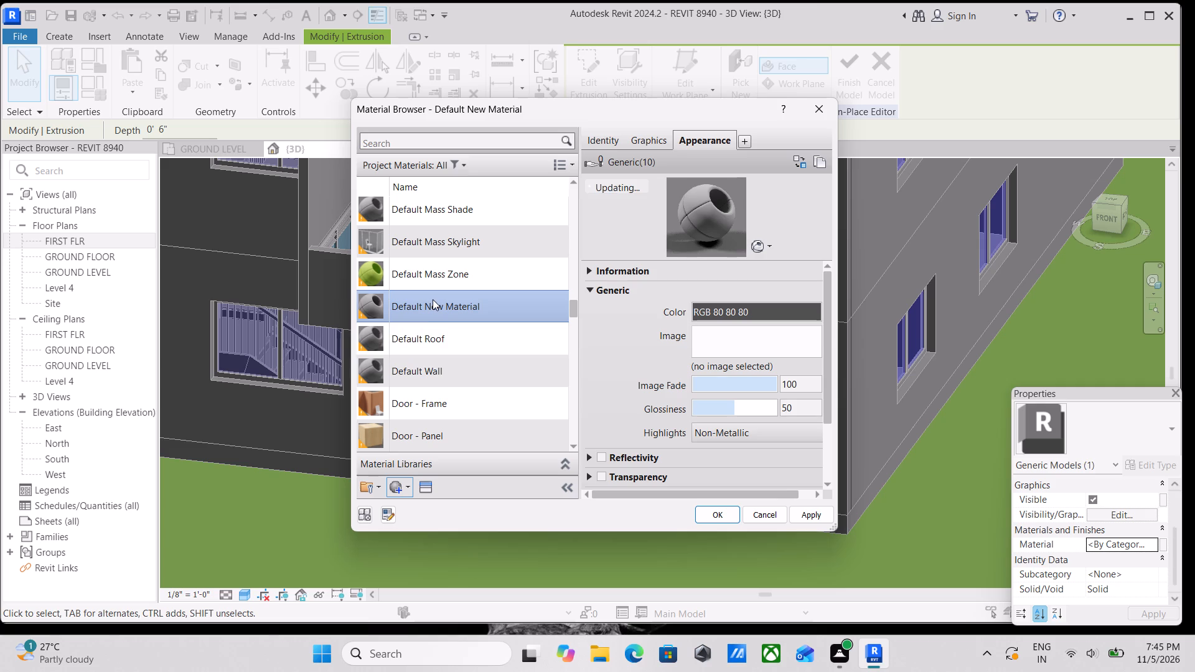
right_click(433, 299)
click(448, 364)
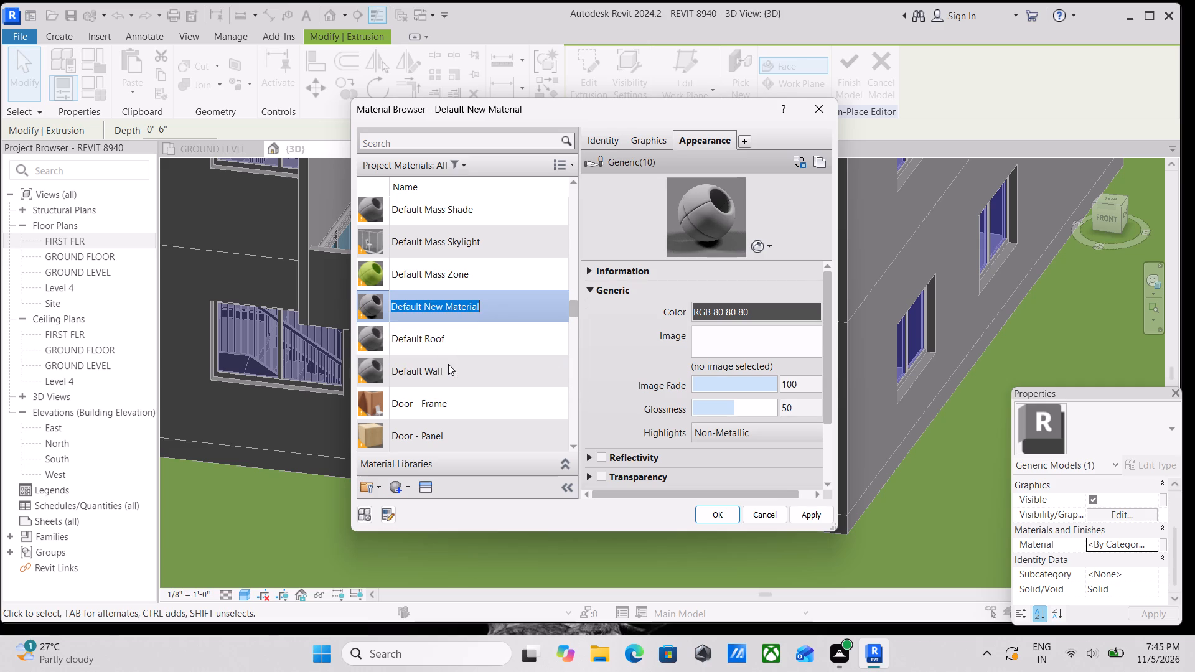
text(WA)
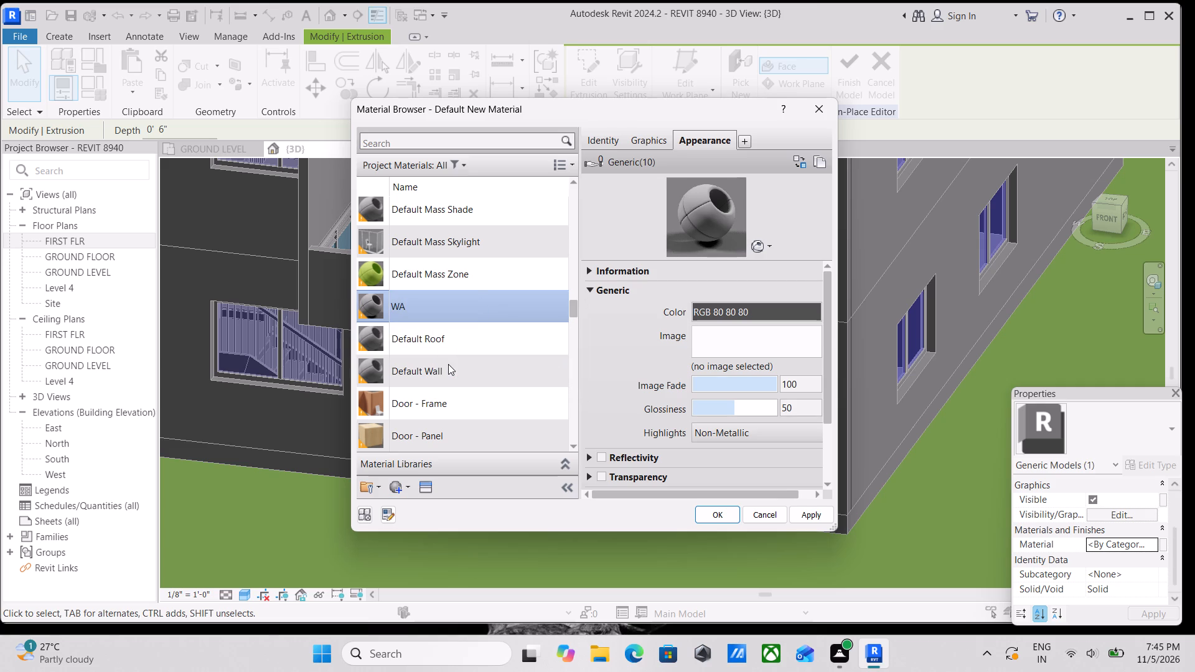
text(LL)
key(space)
text(PAINT)
Give the WALL PAINT material the Gray appearance from the Appearance Library's Wall Paint: Matte category.
click(424, 480)
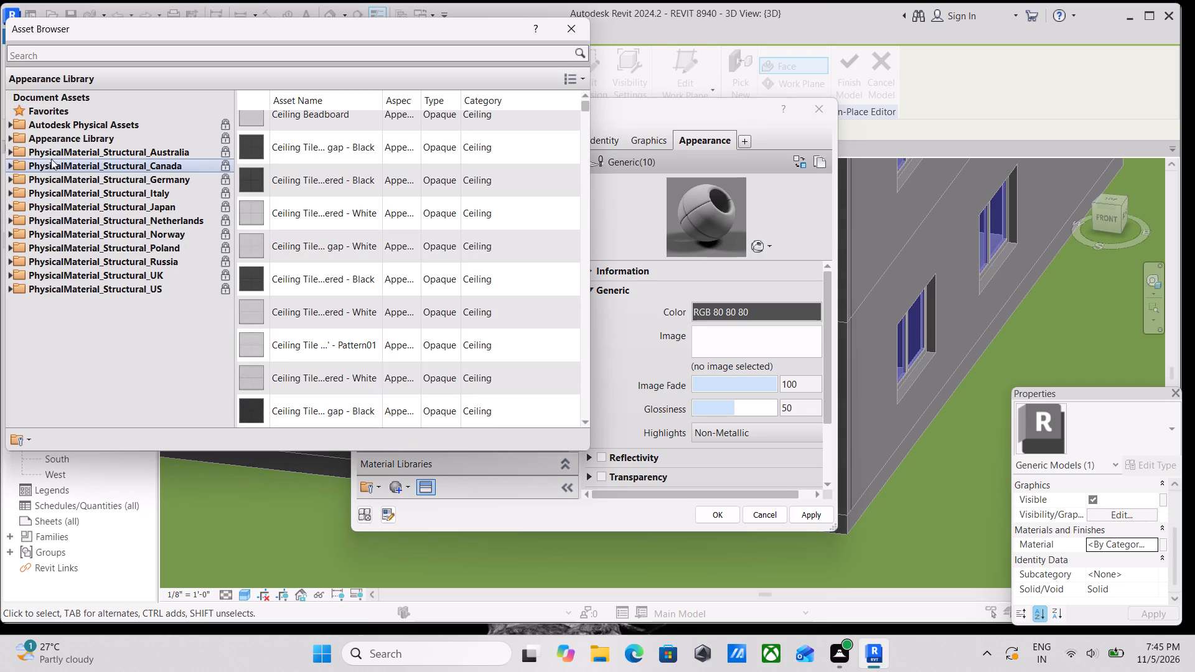
click(9, 136)
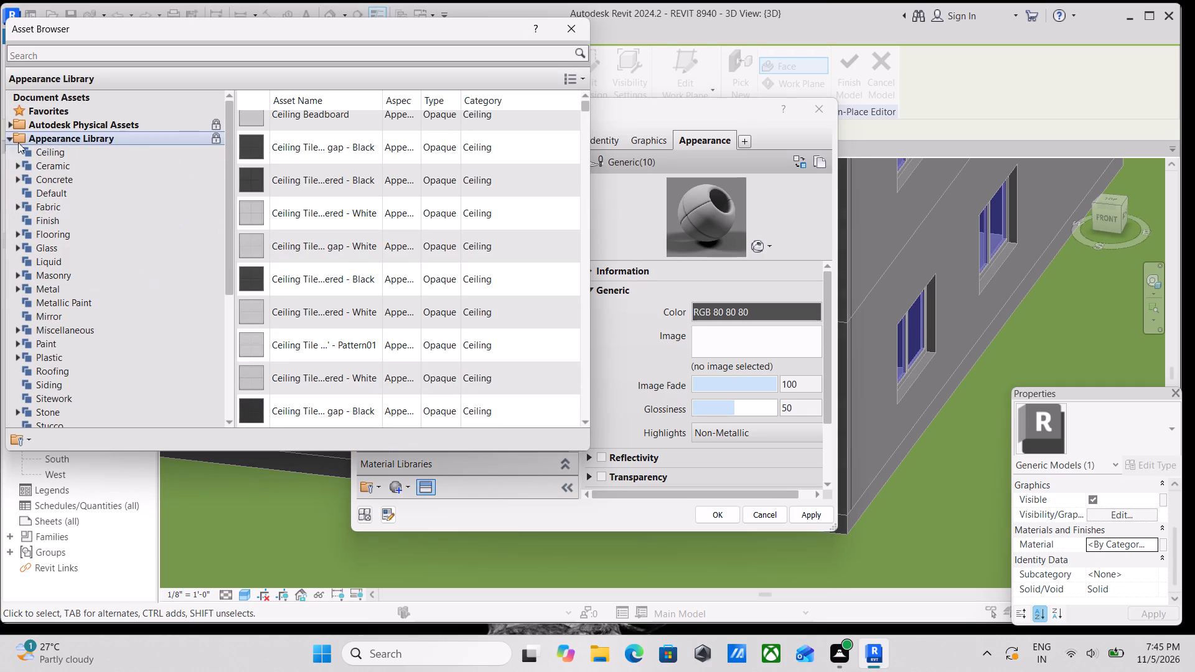
scroll(55, 351, down, 2)
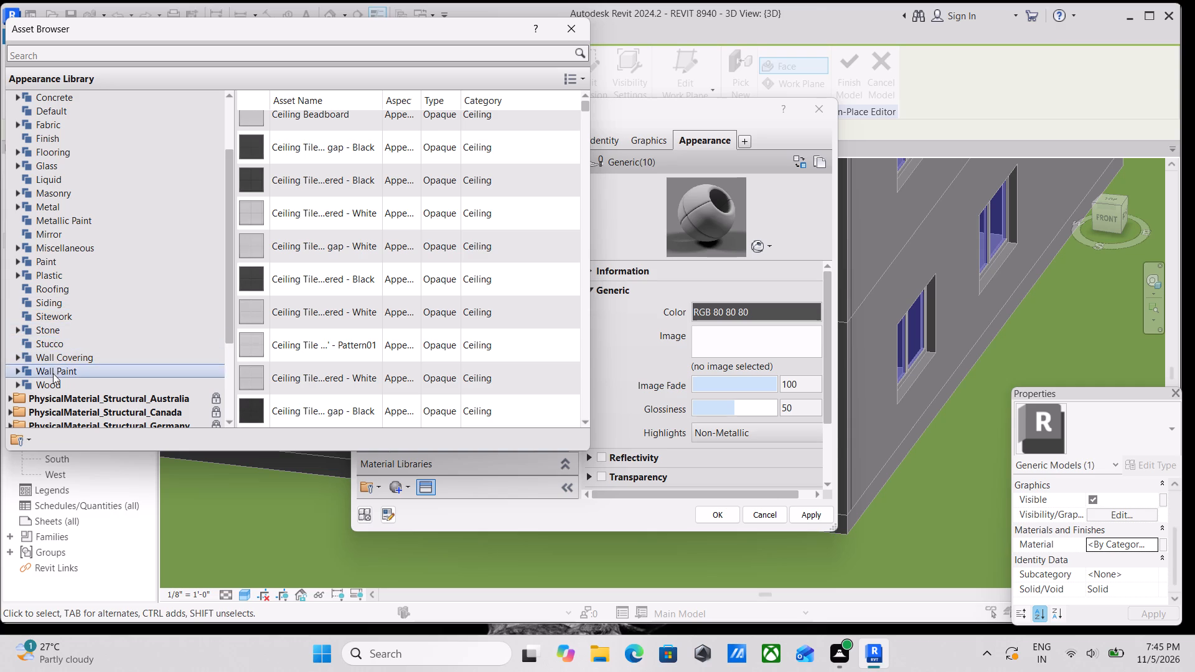
click(19, 369)
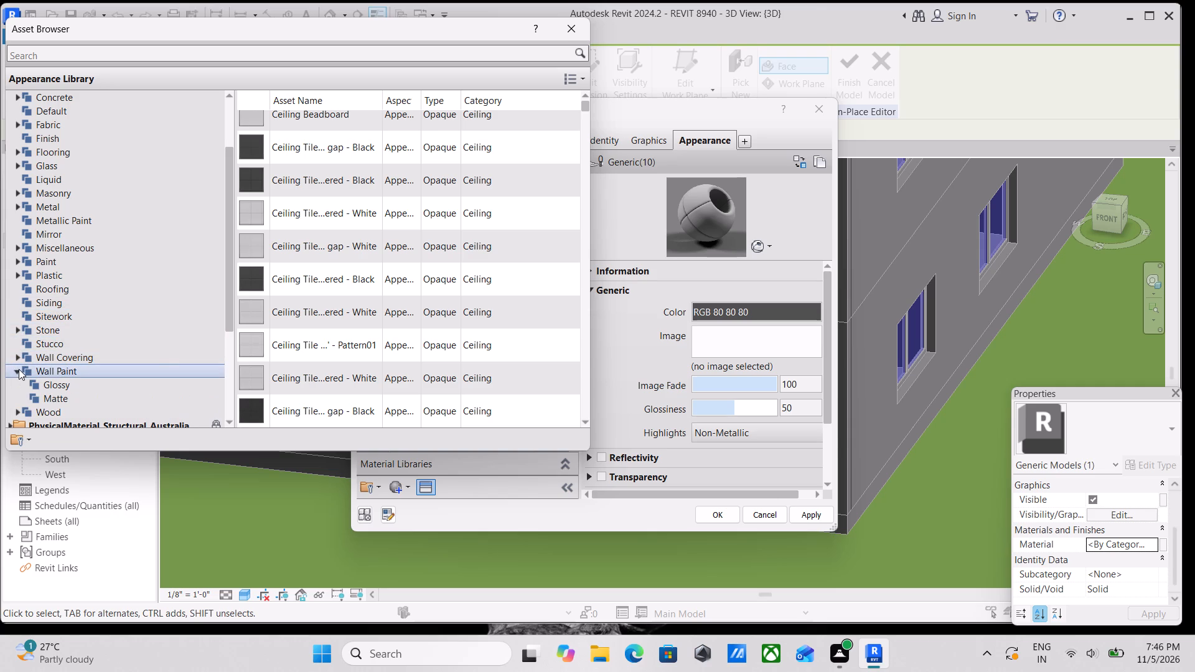
click(52, 398)
scroll(318, 345, down, 2)
scroll(360, 314, down, 3)
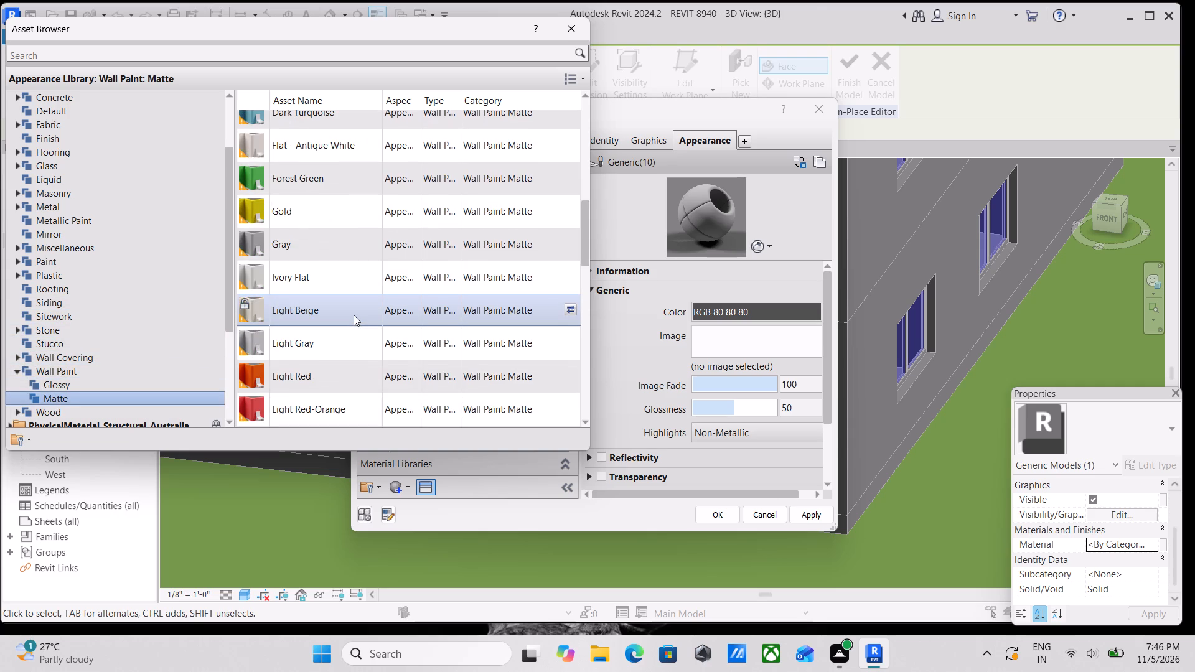
scroll(354, 315, up, 1)
scroll(354, 315, down, 2)
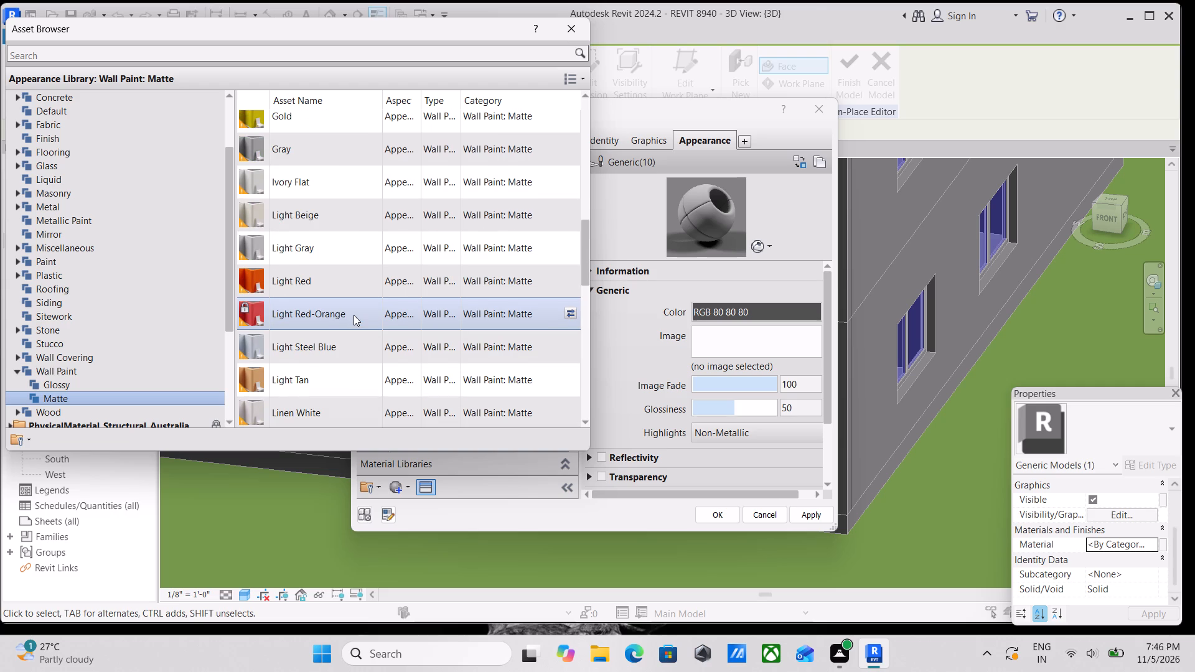
scroll(355, 266, up, 2)
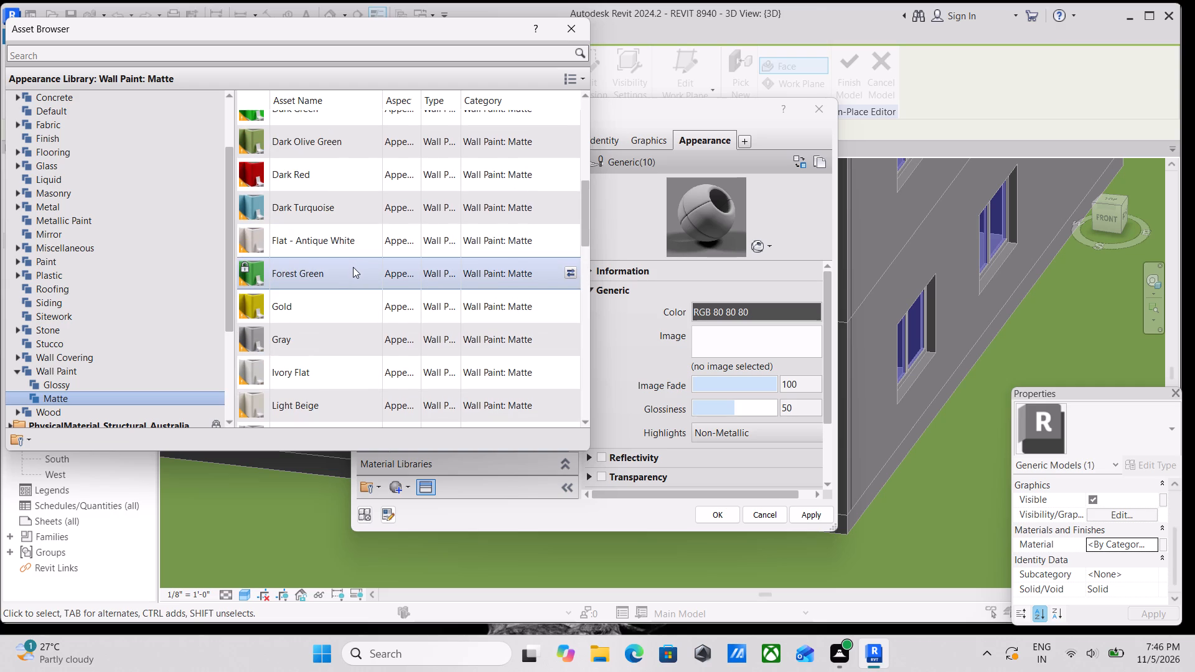
click(321, 337)
click(321, 336)
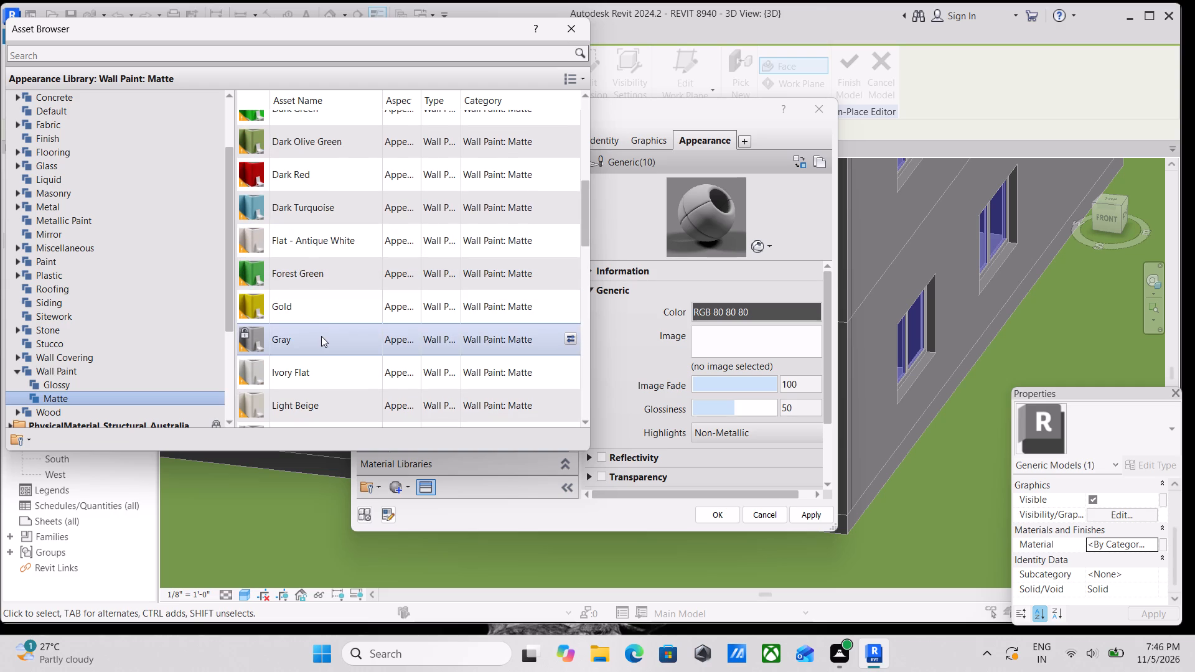
click(321, 336)
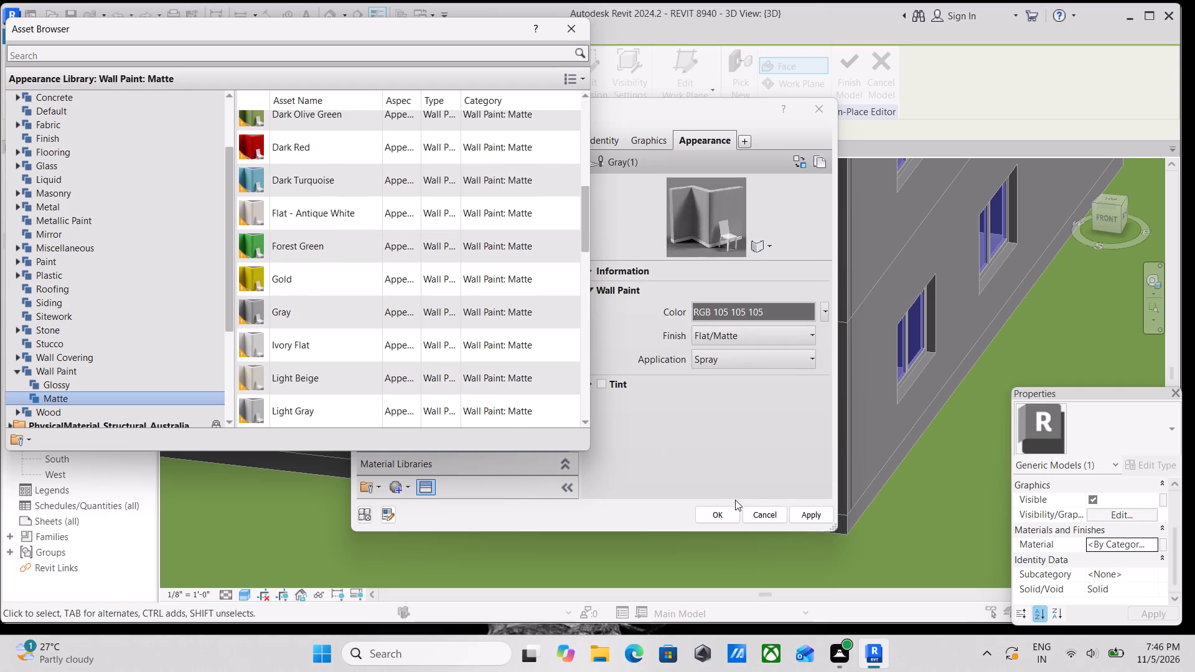
Assign WALL PAINT to the balcony's right side wall and finish its in-place model.
click(802, 515)
click(706, 515)
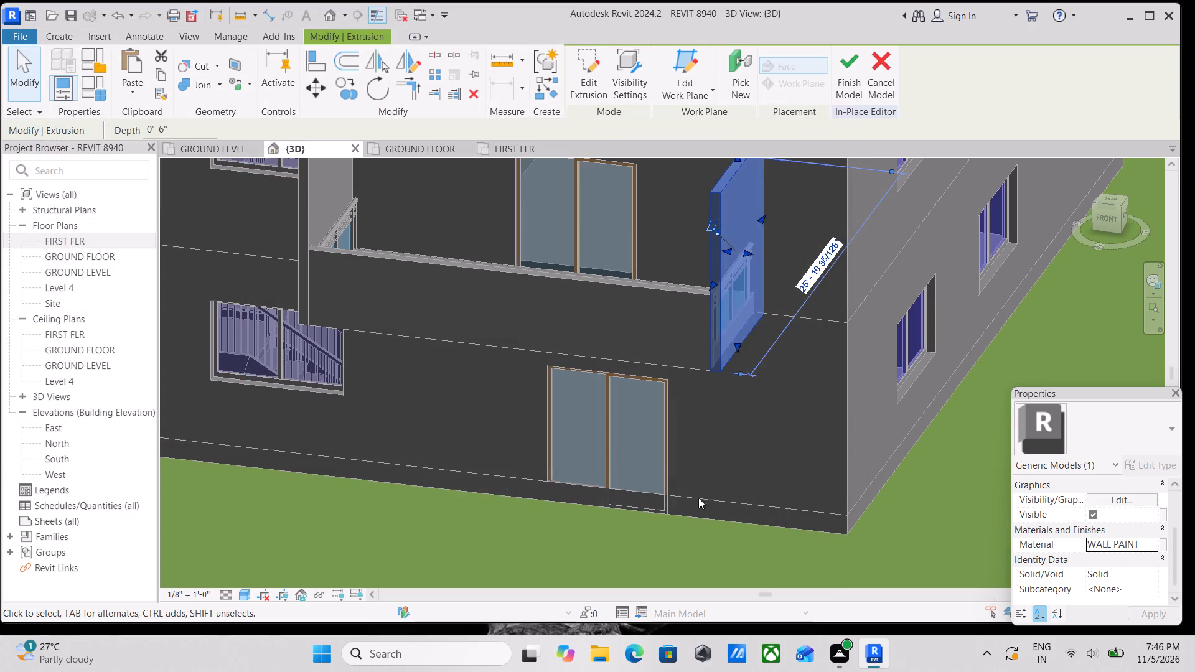
scroll(1142, 556, down, 2)
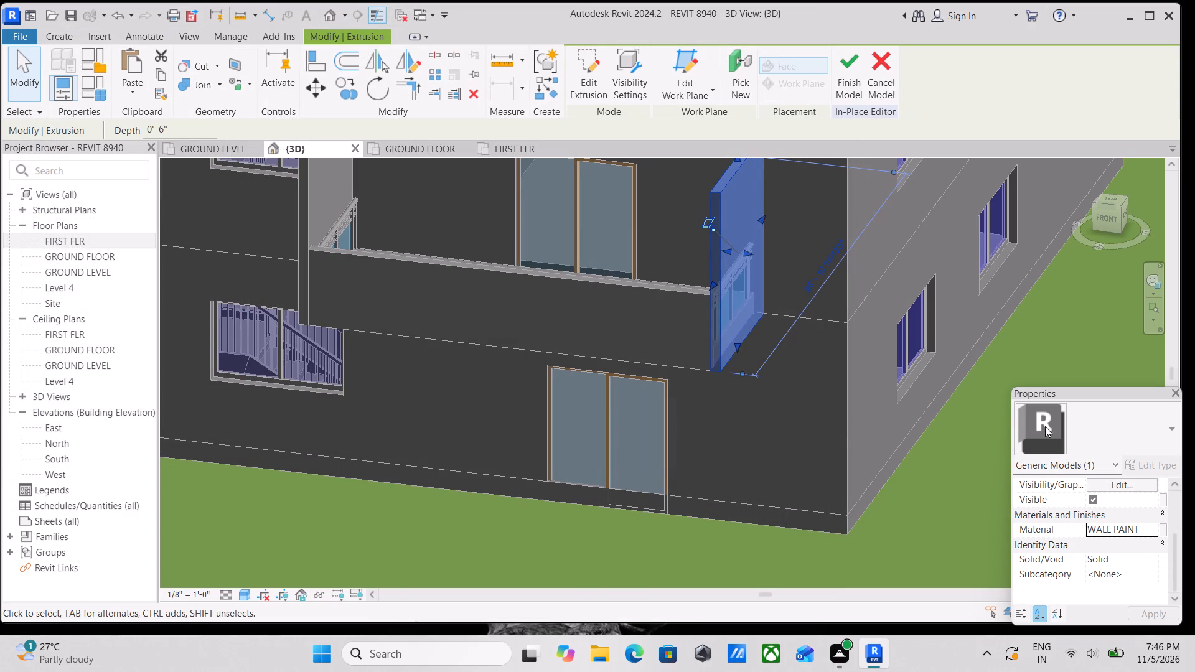
click(843, 78)
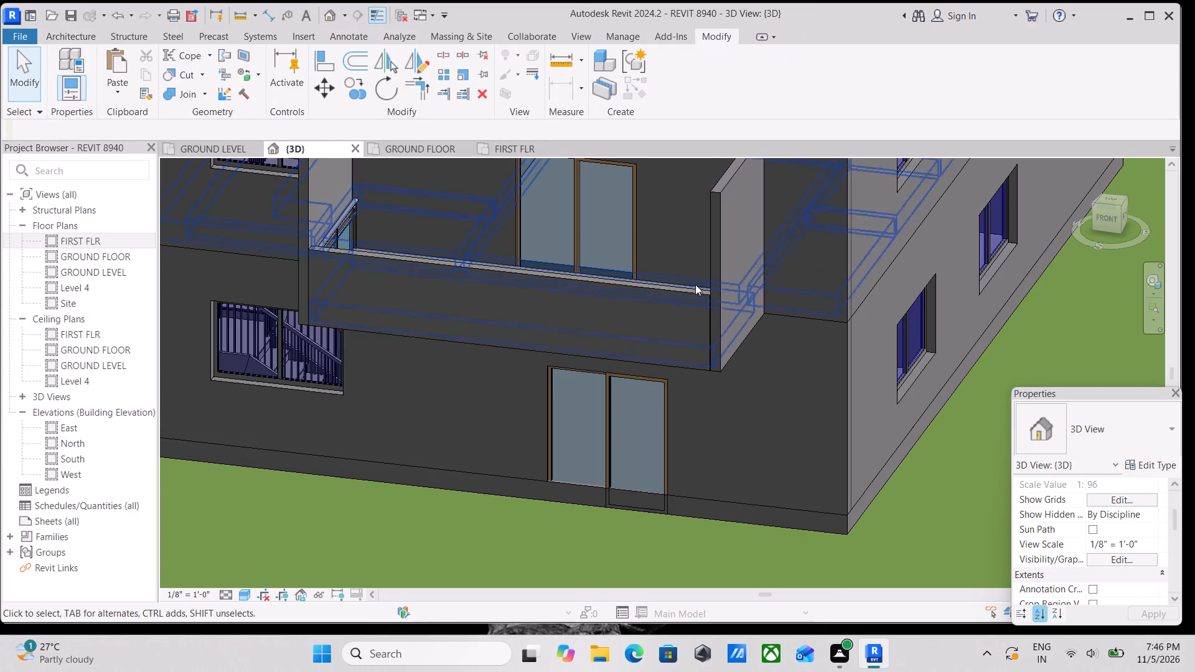
Edit the balcony's front band in place, set its extrusion's material to WALL PAINT, and finish the model.
click(689, 293)
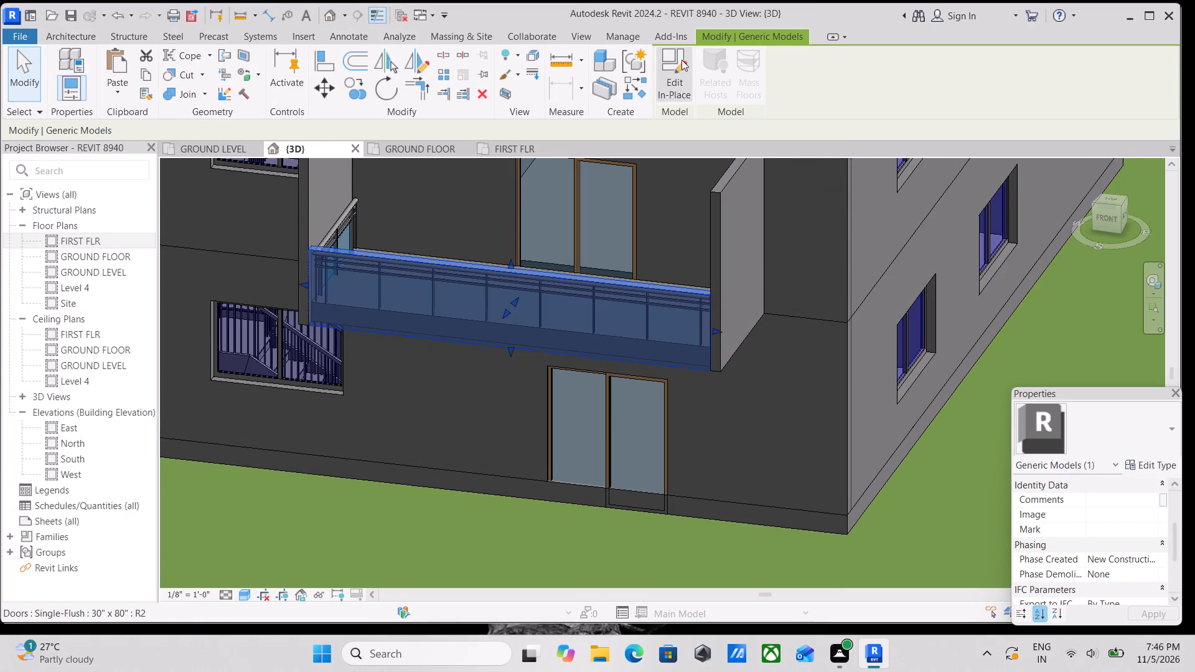
click(682, 60)
click(634, 289)
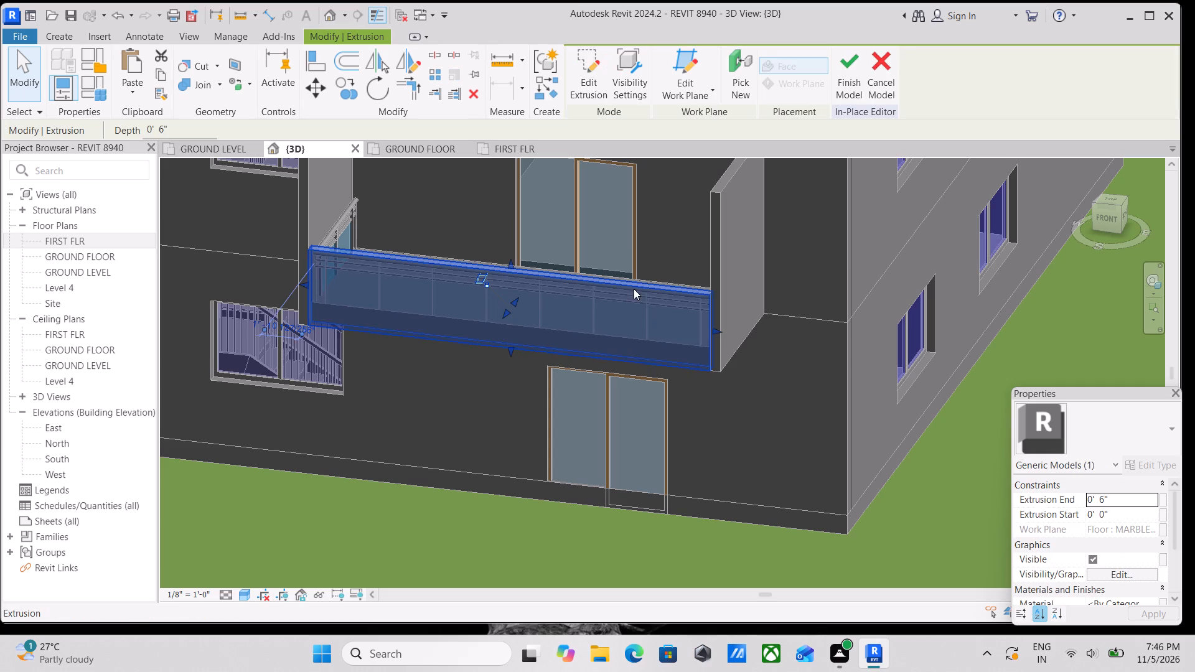
scroll(1149, 628, down, 2)
scroll(1127, 562, down, 3)
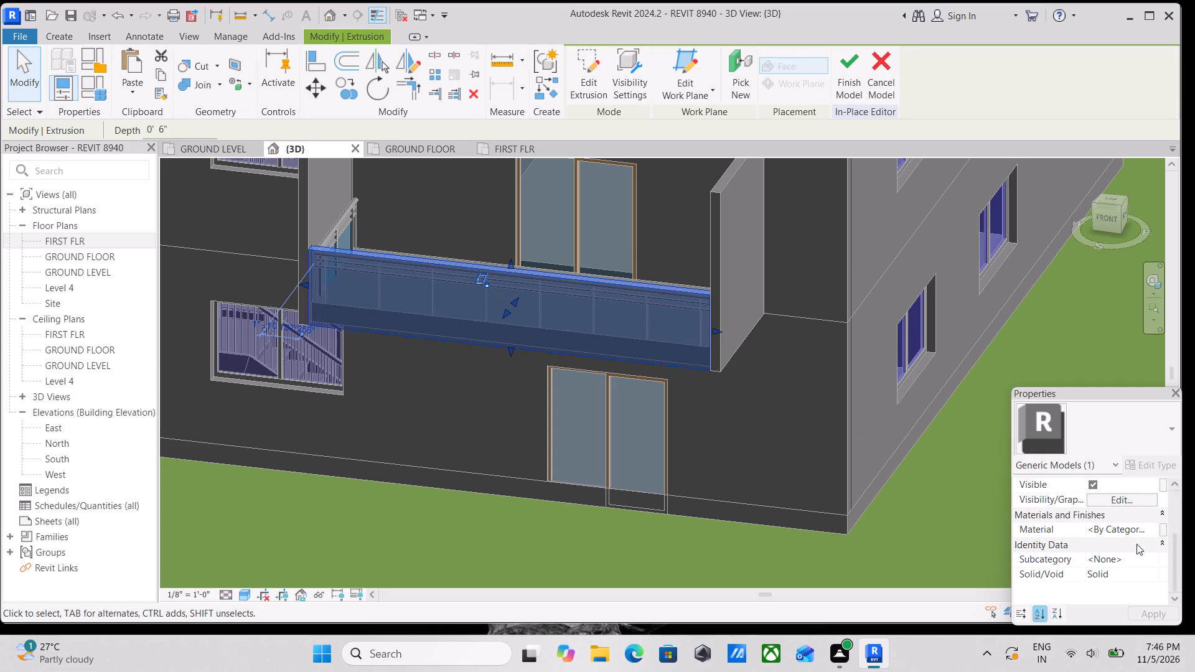
click(1155, 524)
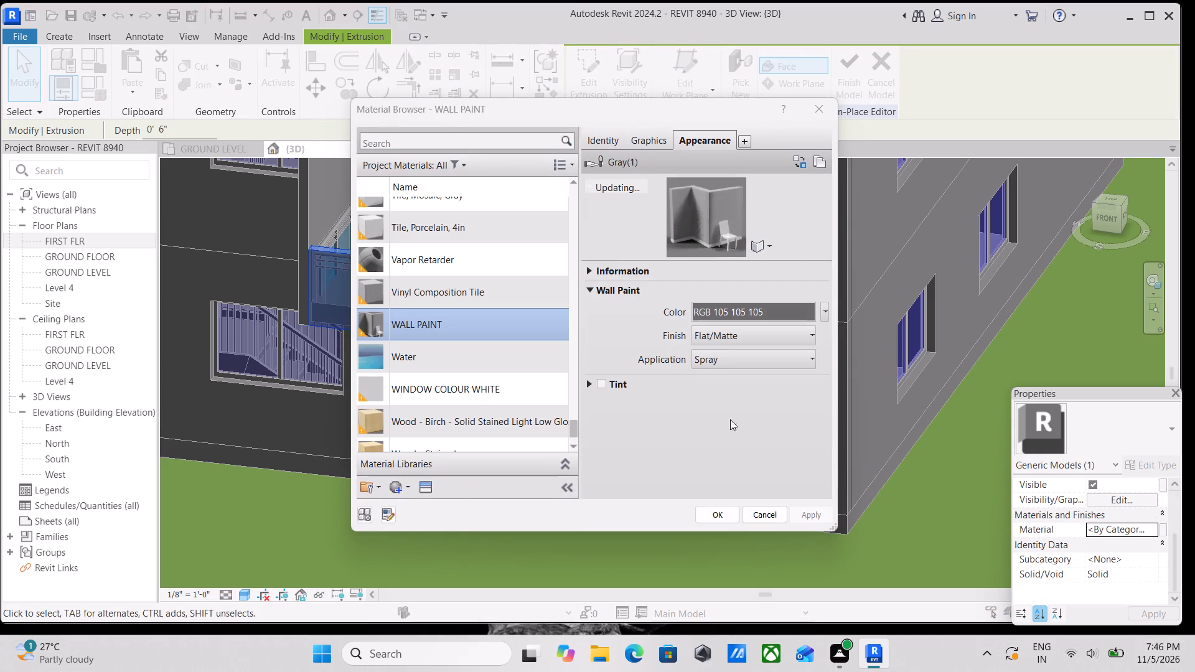
click(716, 516)
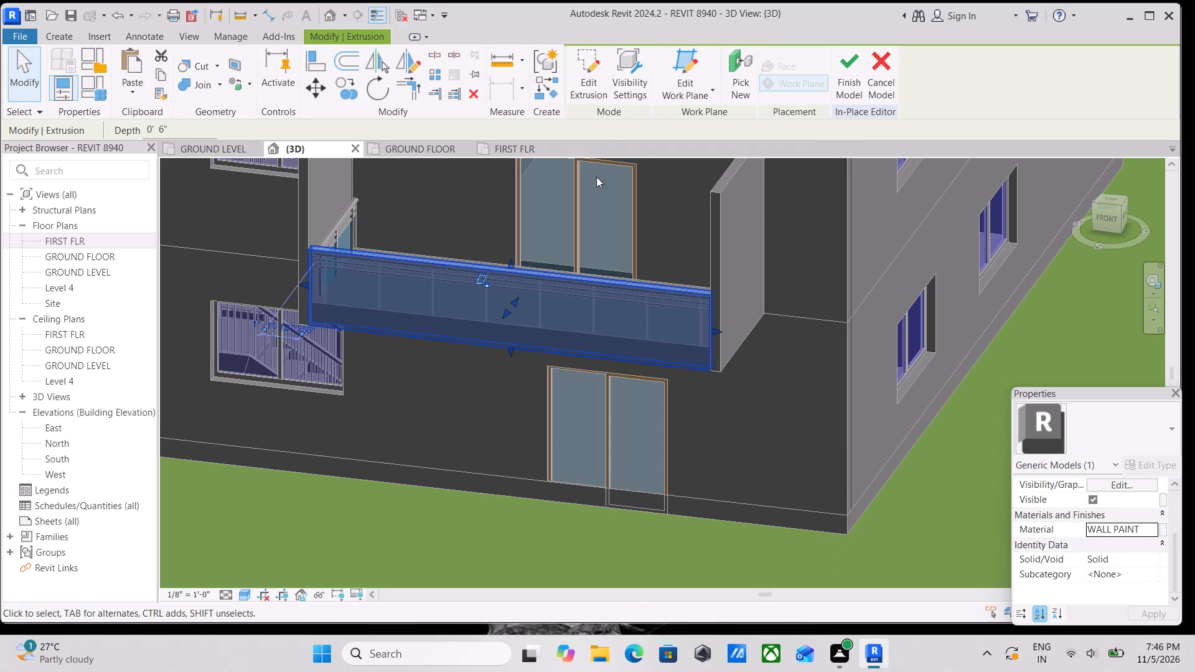
click(843, 70)
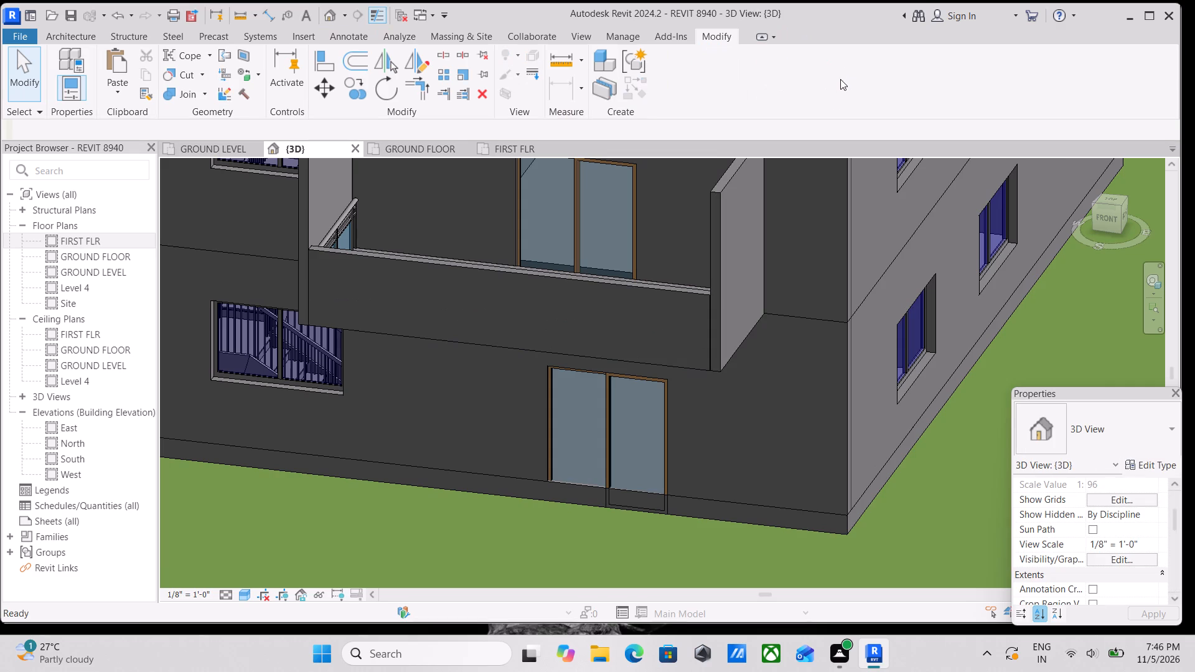
Edit the balcony's left side wall in place, set its extrusion's material to WALL PAINT, and finish the model.
scroll(547, 335, down, 2)
shift+middle_drag(496, 305, 655, 342)
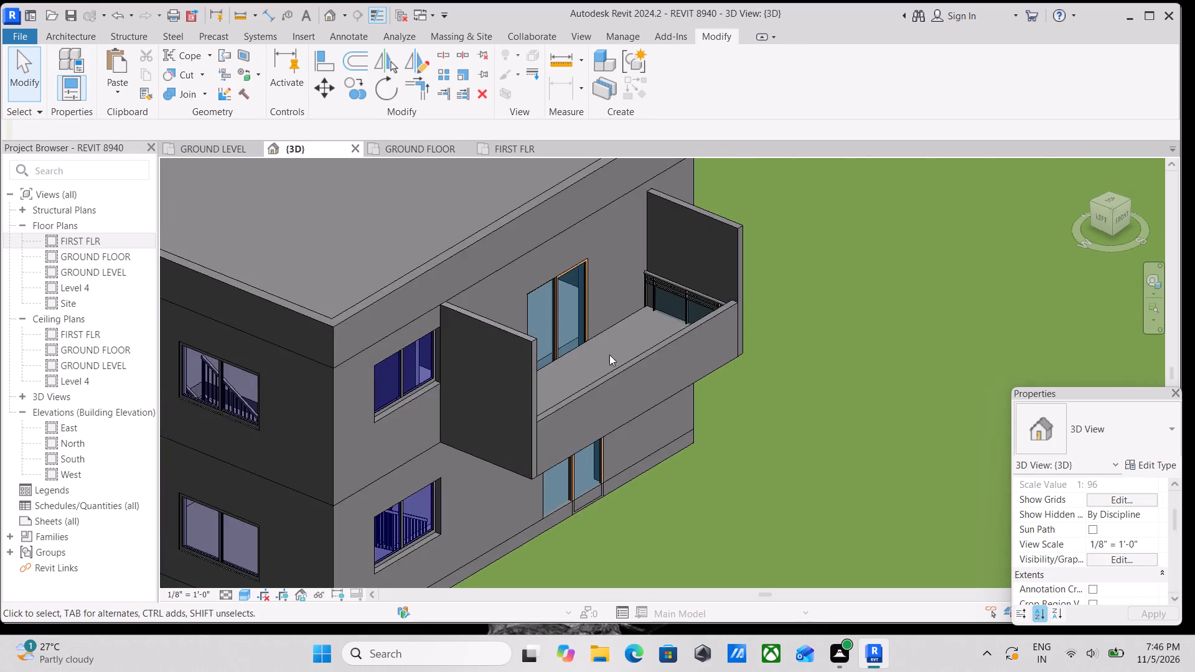
middle_drag(627, 347, 729, 274)
click(637, 289)
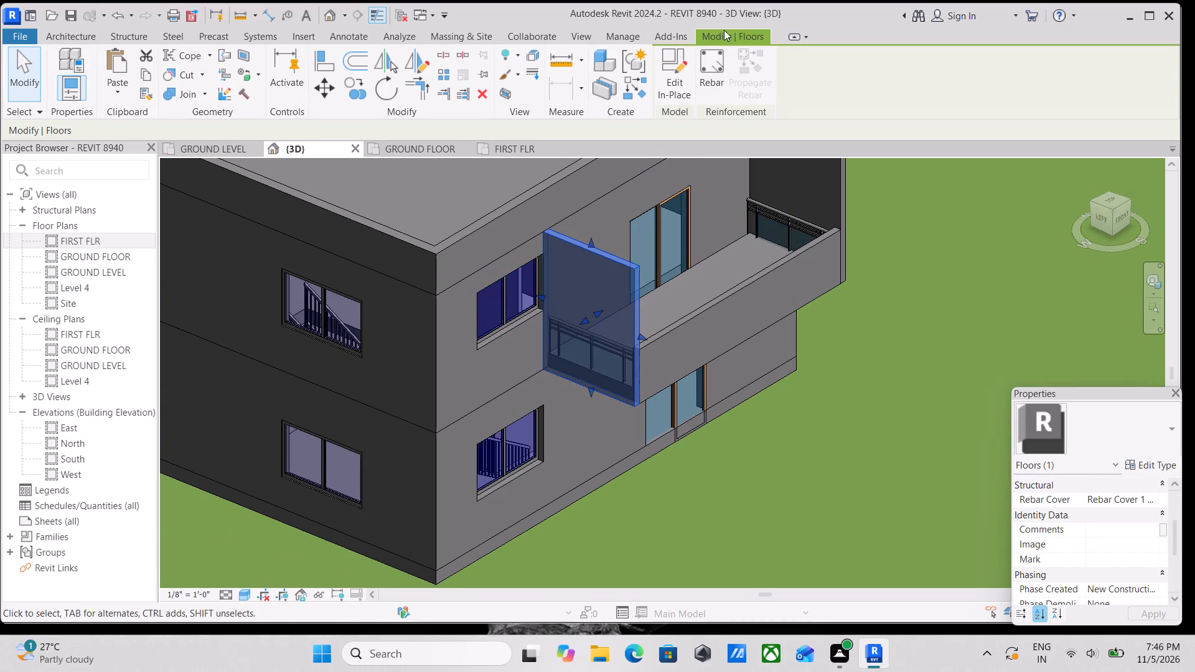
click(686, 80)
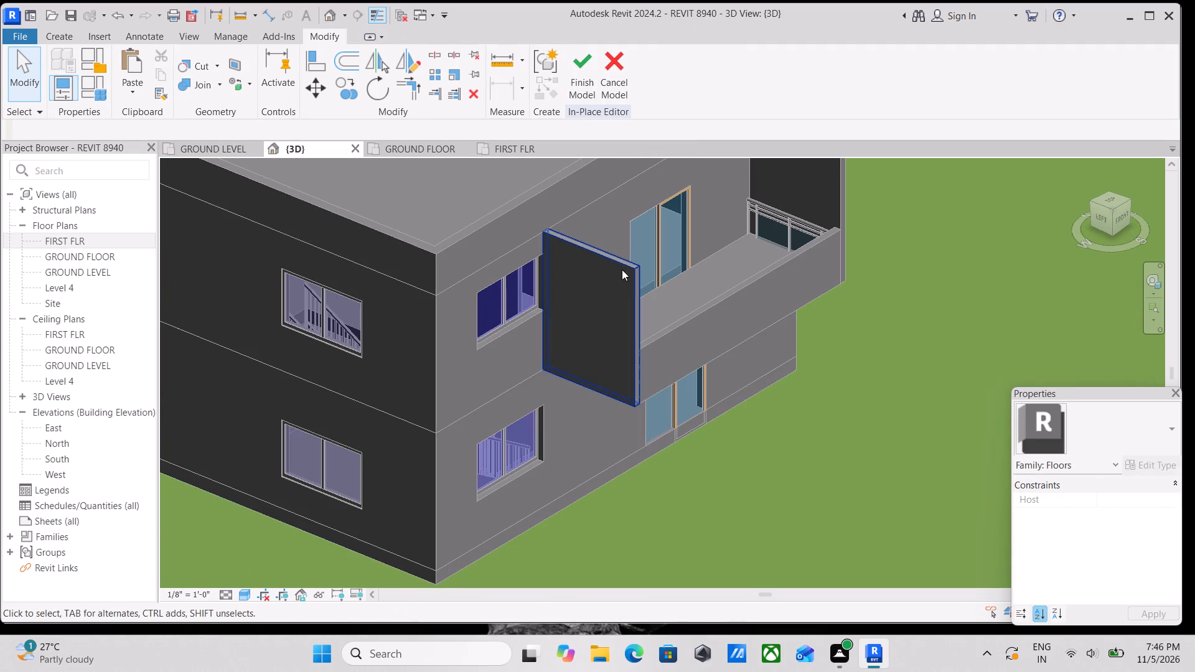
click(629, 259)
scroll(1158, 576, down, 1)
scroll(1117, 536, down, 1)
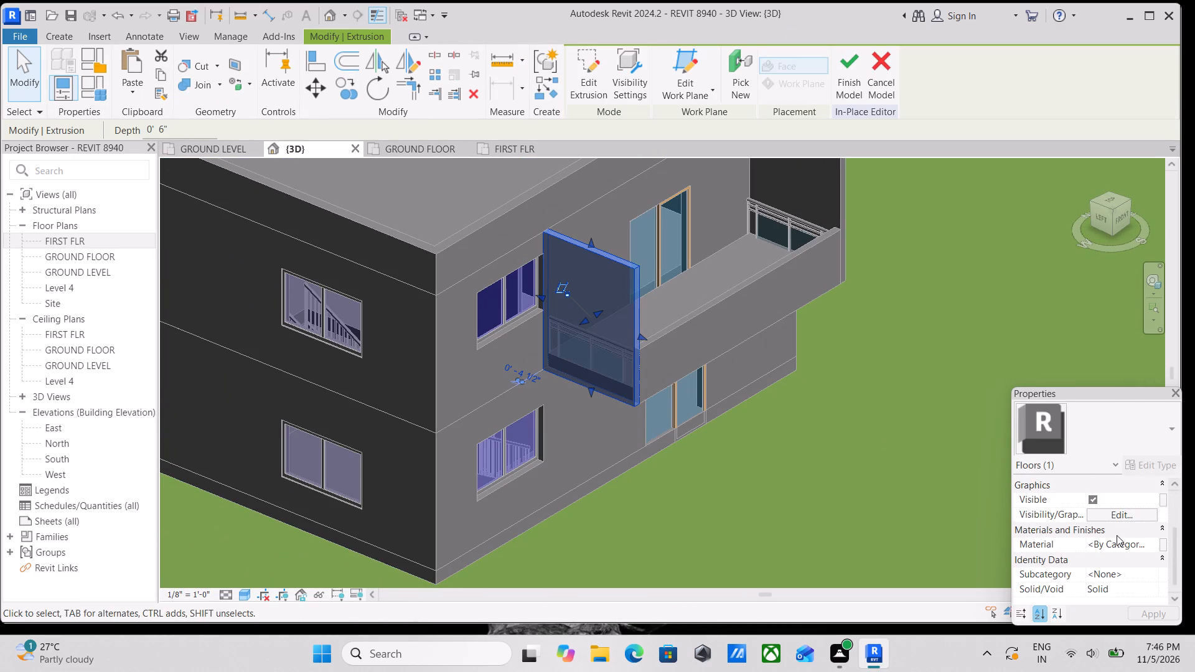
click(1155, 542)
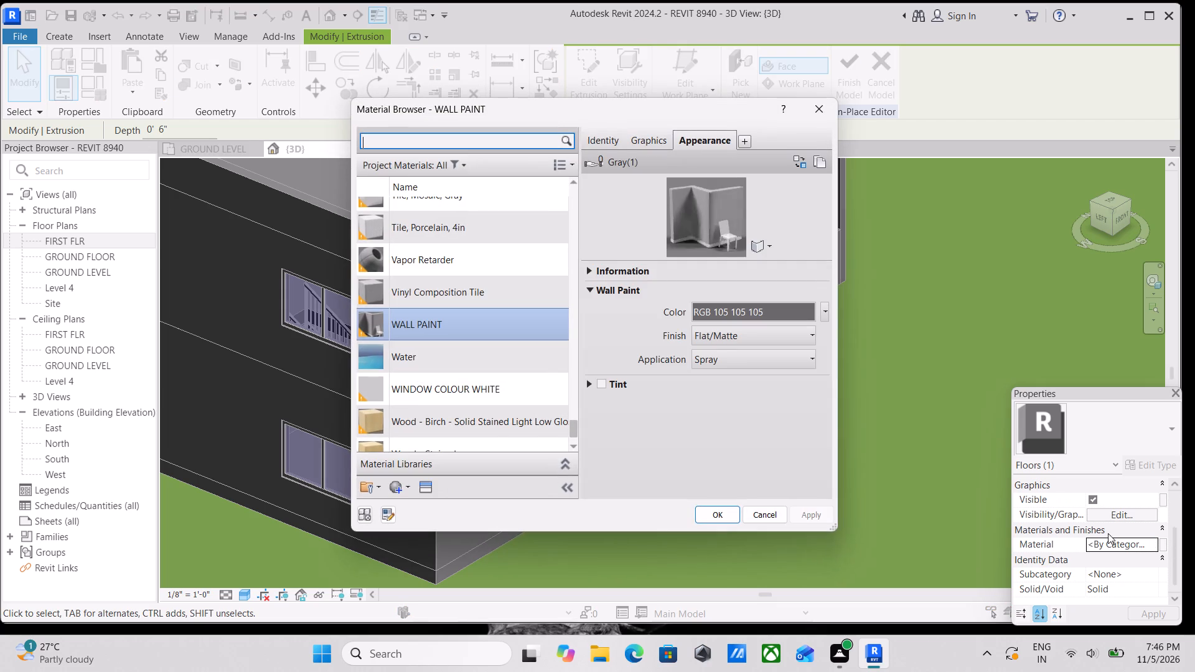
click(726, 512)
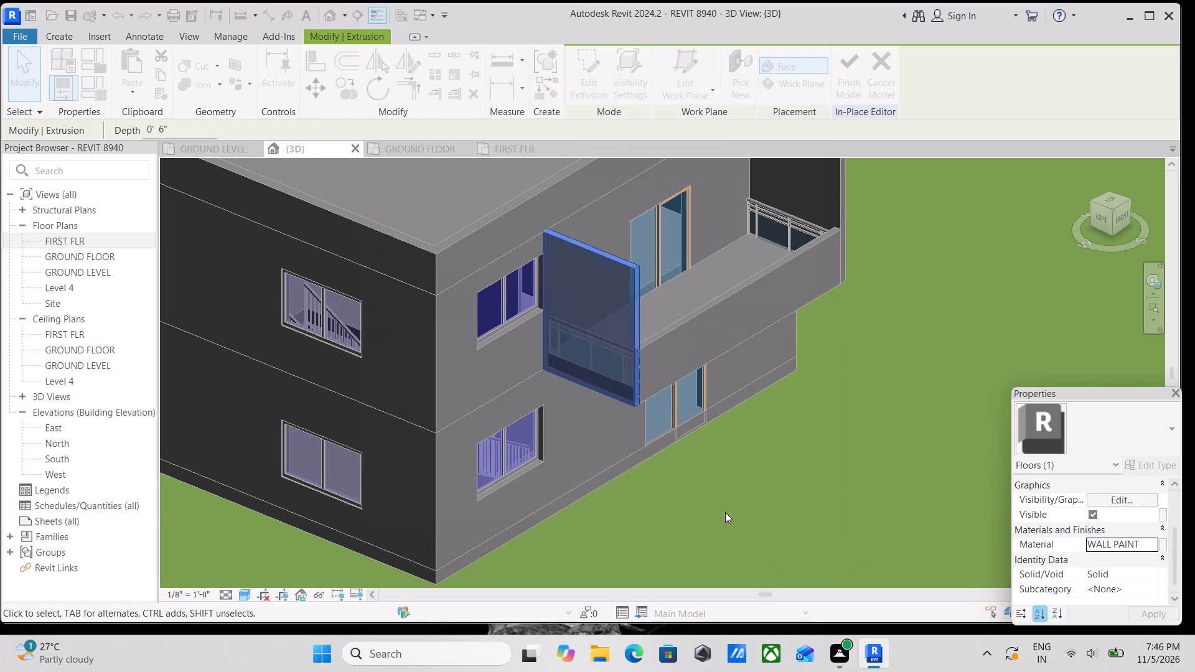
click(861, 75)
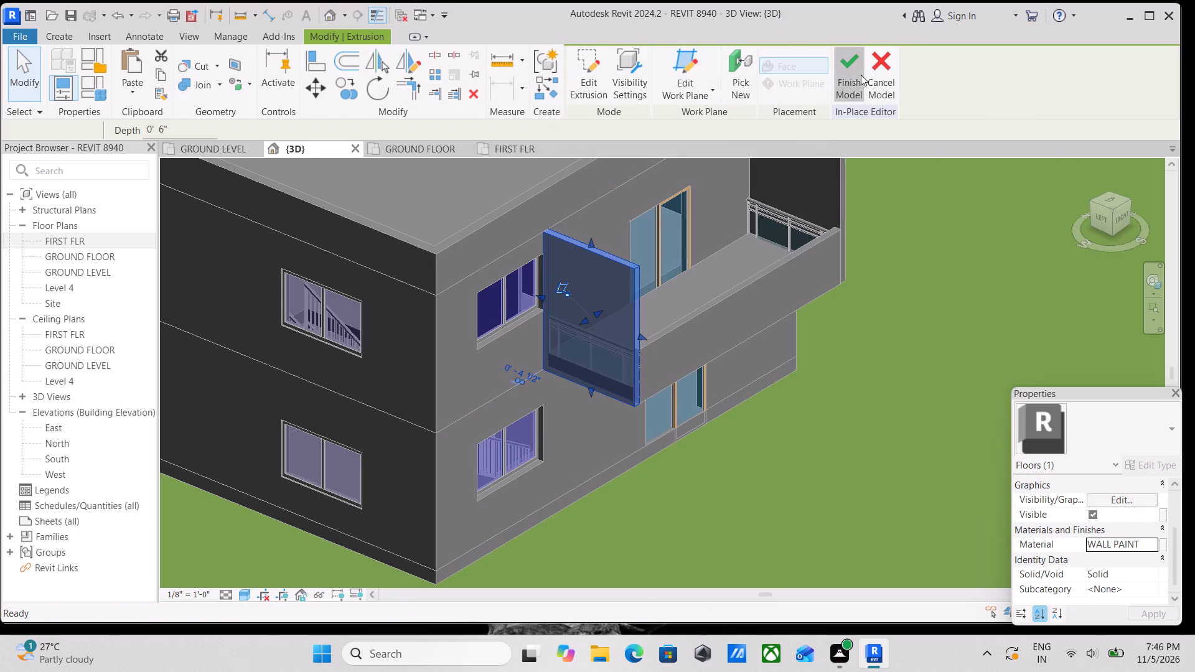
Examine the painted balcony side walls and front band on the house facade from several angles.
scroll(660, 399, up, 1)
middle_drag(673, 385, 510, 339)
middle_drag(537, 355, 541, 510)
shift+middle_drag(548, 483, 708, 390)
shift+middle_drag(743, 398, 808, 458)
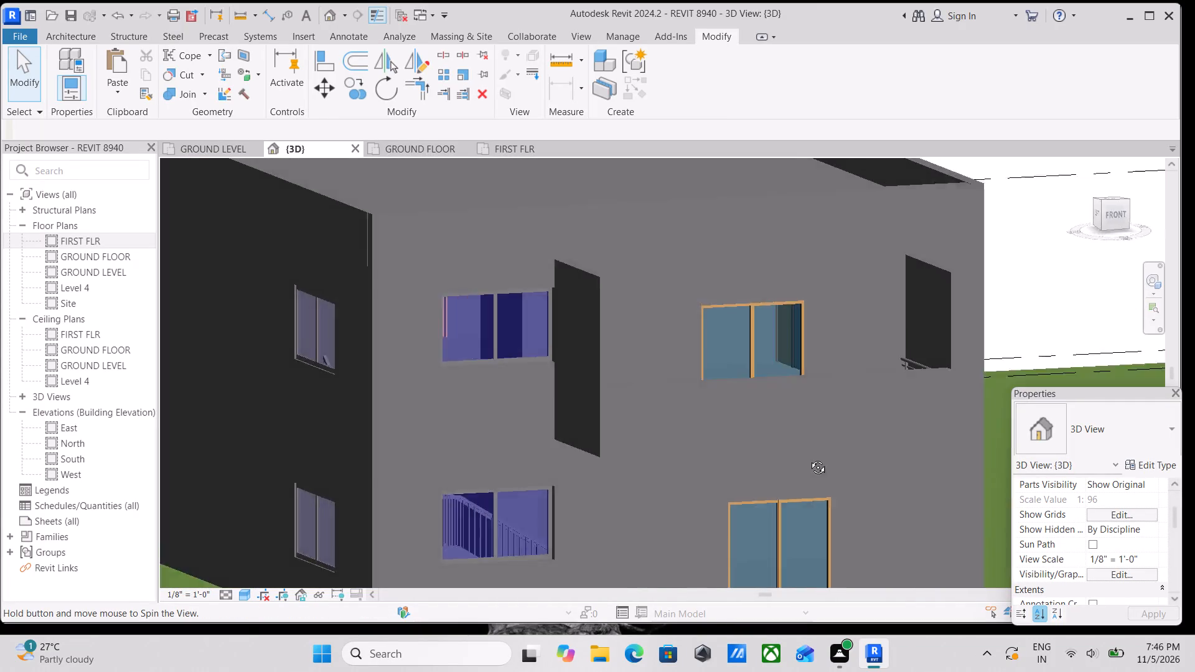
shift+middle_drag(808, 458, 698, 500)
shift+middle_drag(695, 500, 545, 442)
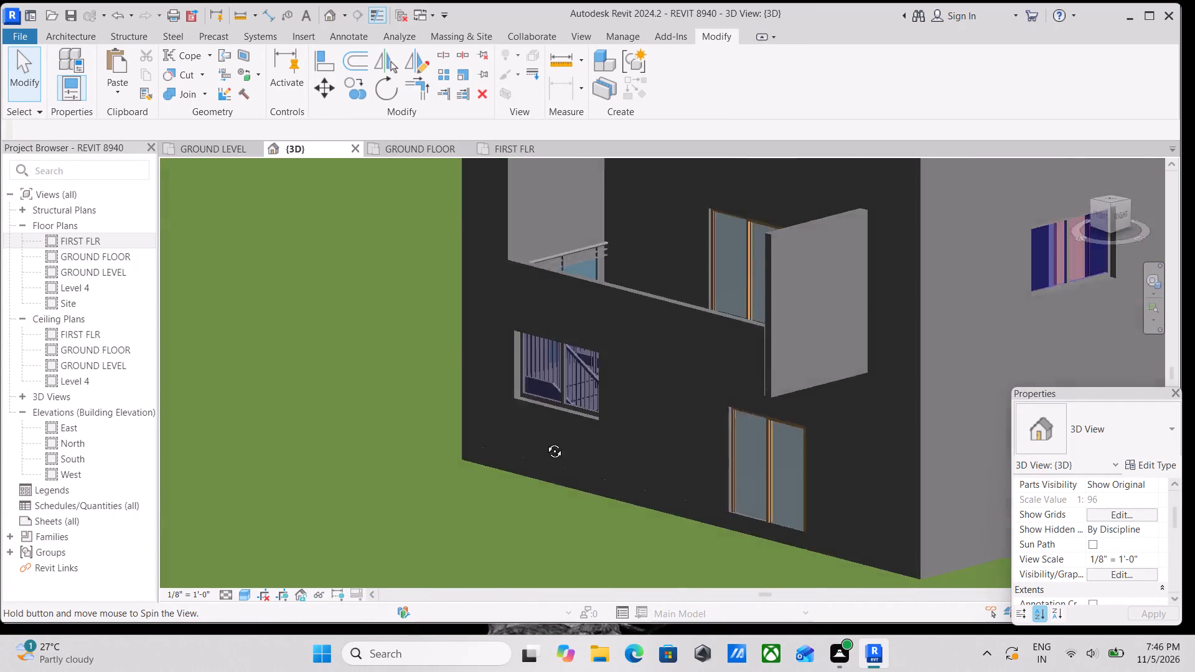
shift+middle_drag(545, 442, 619, 446)
middle_drag(550, 488, 579, 424)
scroll(606, 478, up, 1)
scroll(607, 487, down, 3)
middle_drag(605, 510, 605, 505)
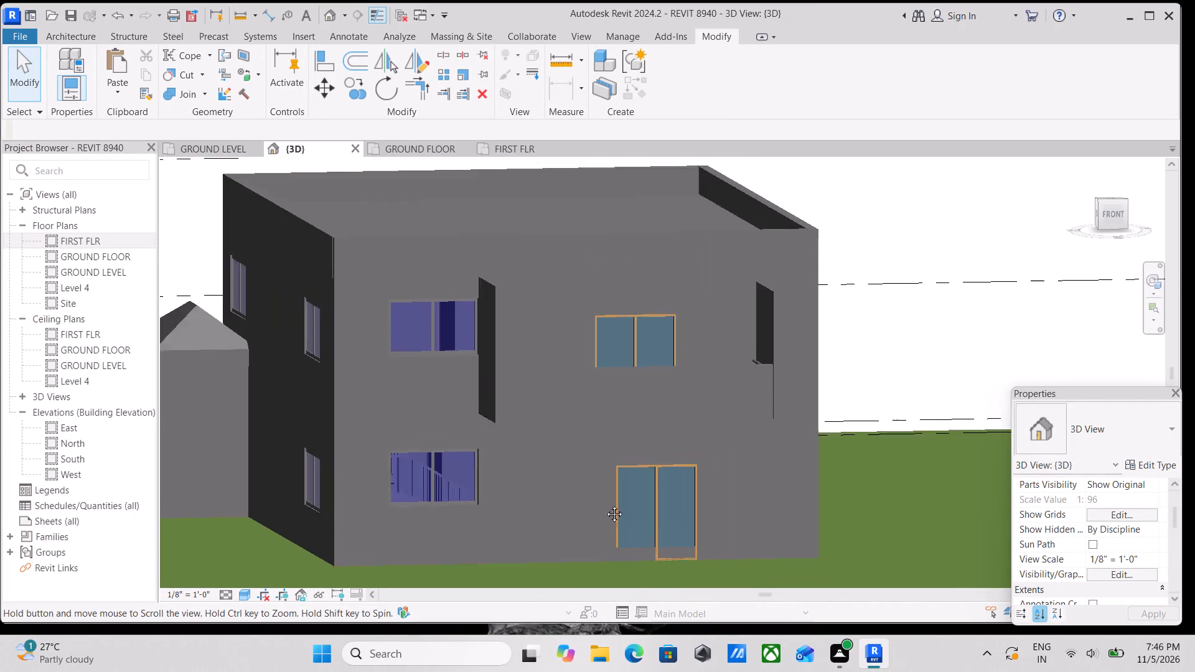
Start a new in-place model in the Generic Models category, accepting the default name, with the house's left side in view.
middle_drag(605, 505, 699, 449)
shift+middle_drag(609, 487, 710, 547)
shift+middle_drag(512, 440, 687, 409)
shift+middle_drag(686, 409, 683, 411)
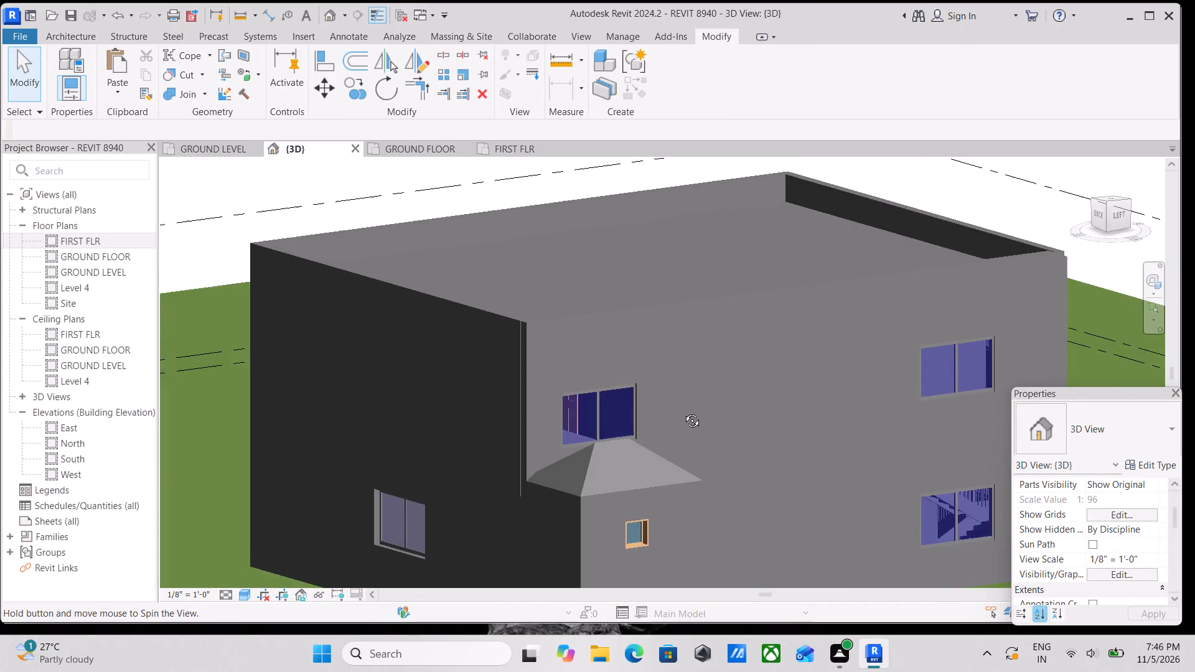
shift+middle_drag(683, 411, 635, 357)
middle_drag(635, 409, 614, 411)
middle_drag(614, 411, 573, 452)
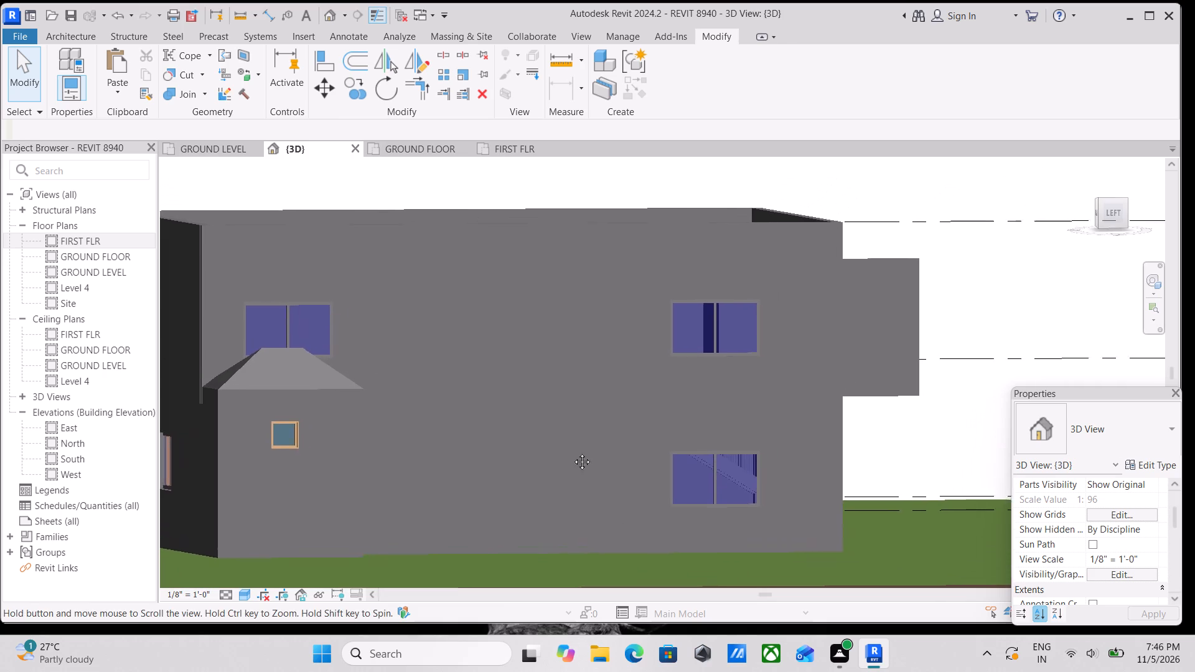
middle_drag(573, 452, 565, 457)
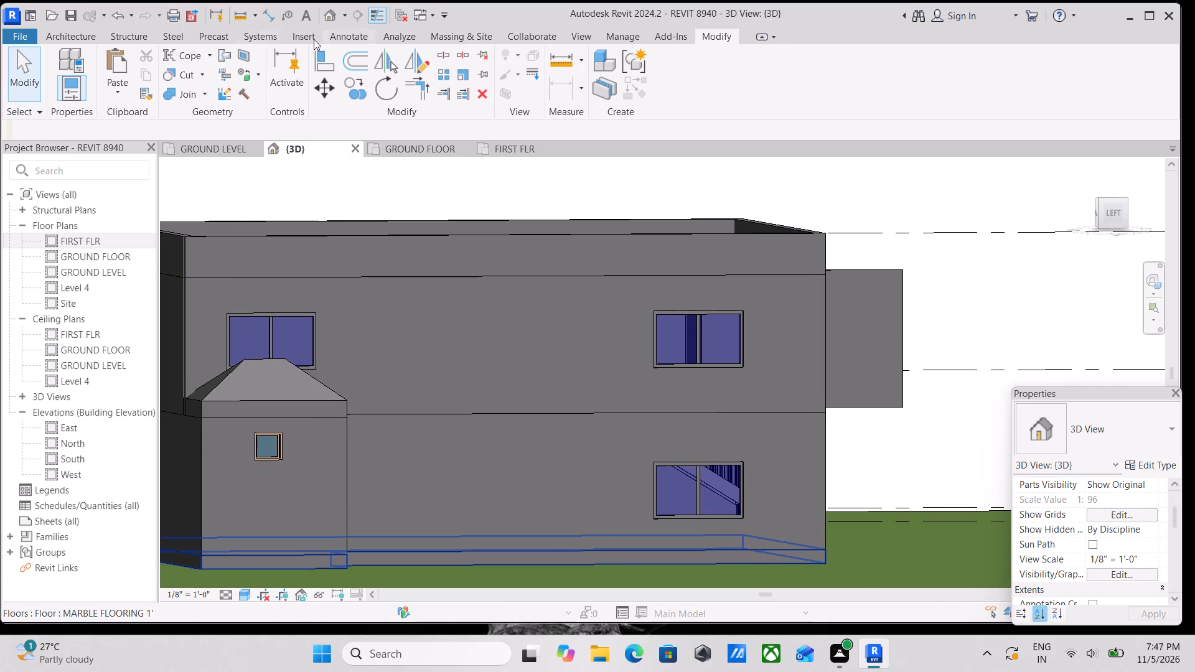
click(69, 33)
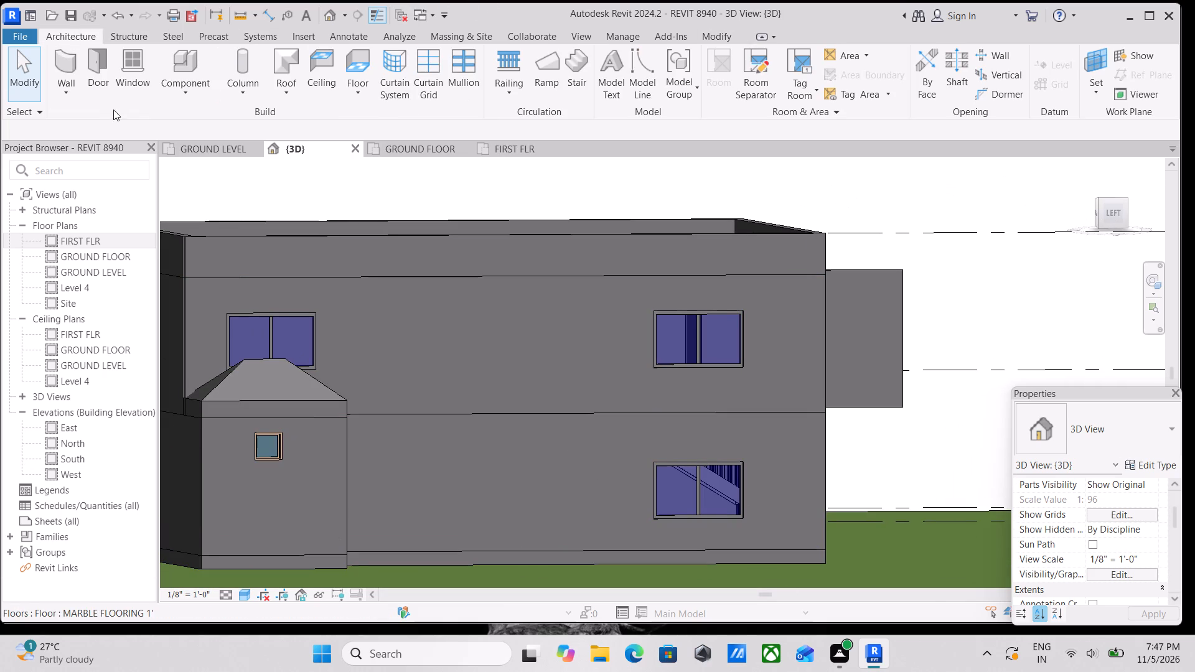
click(189, 93)
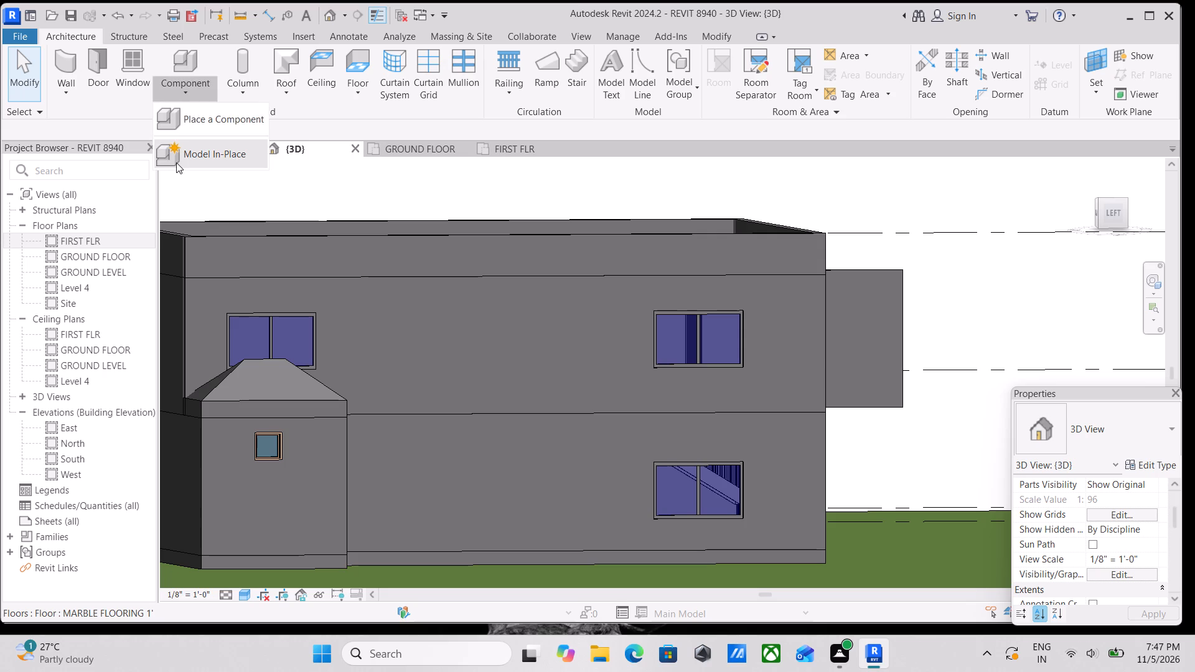
click(176, 162)
scroll(629, 265, down, 3)
scroll(565, 275, down, 2)
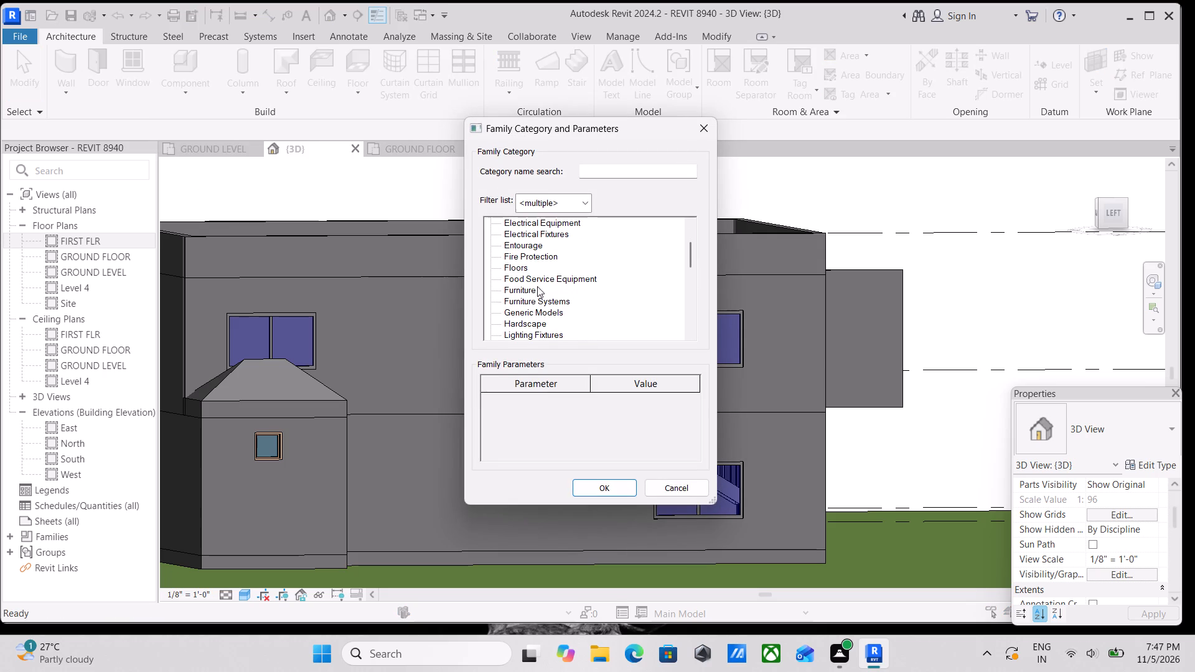
click(526, 309)
click(591, 492)
click(589, 344)
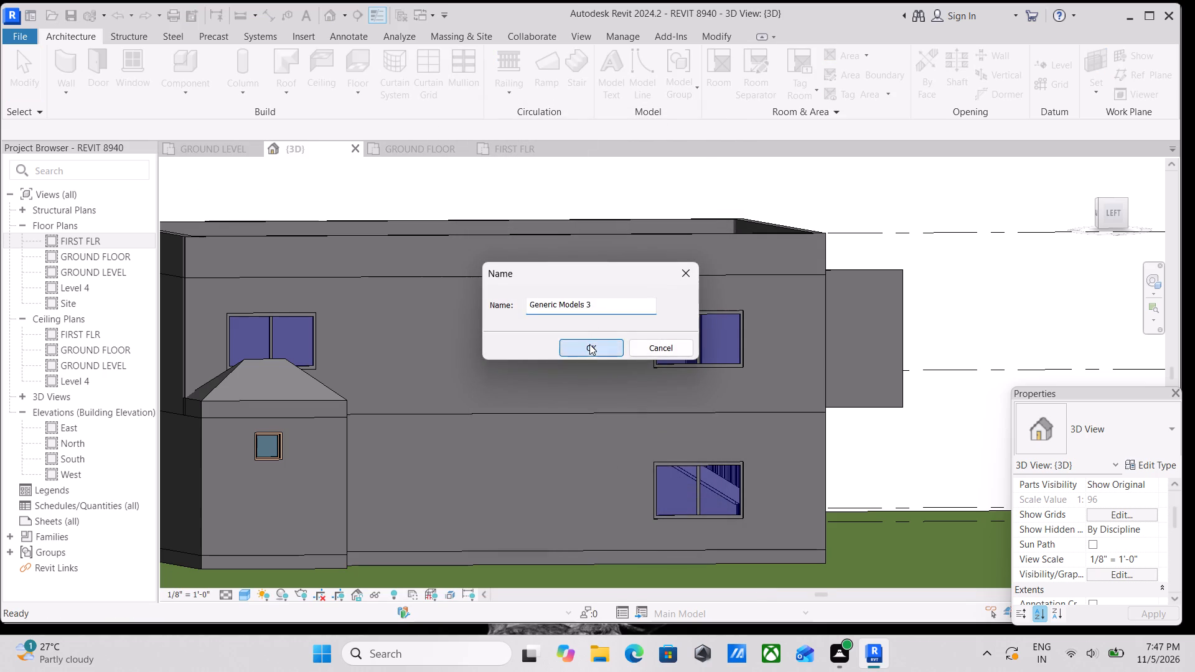
Set the work plane to the outer face of the exterior wall on the house's left side.
scroll(660, 371, down, 2)
shift+middle_drag(660, 358, 642, 437)
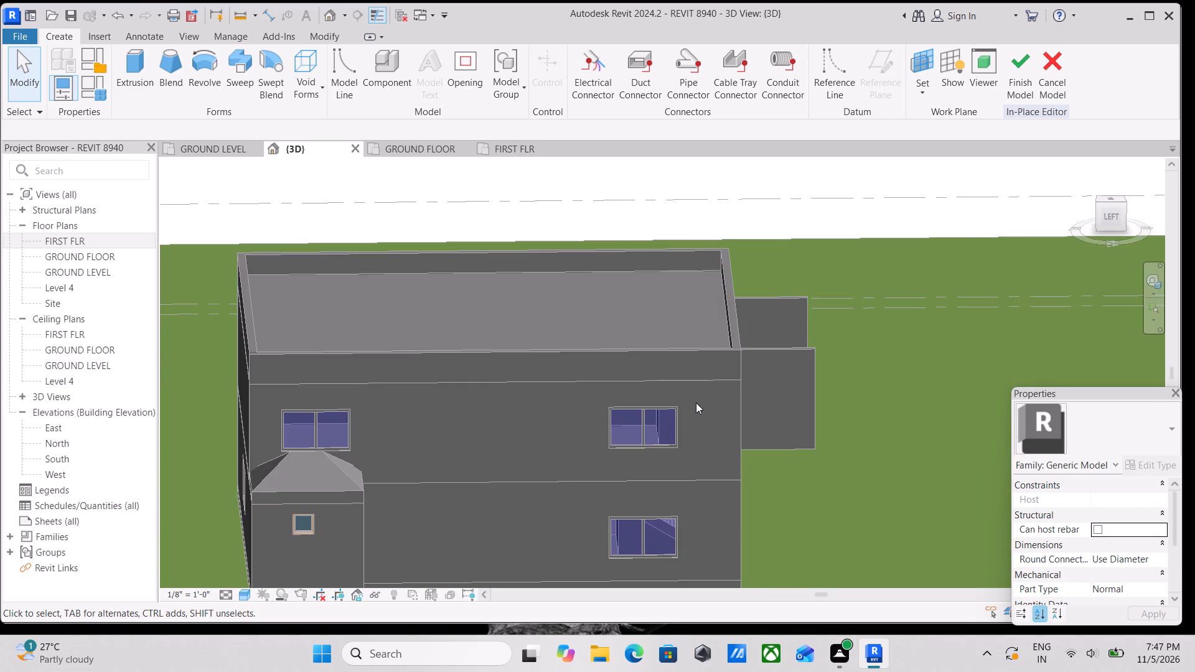
click(920, 87)
click(932, 154)
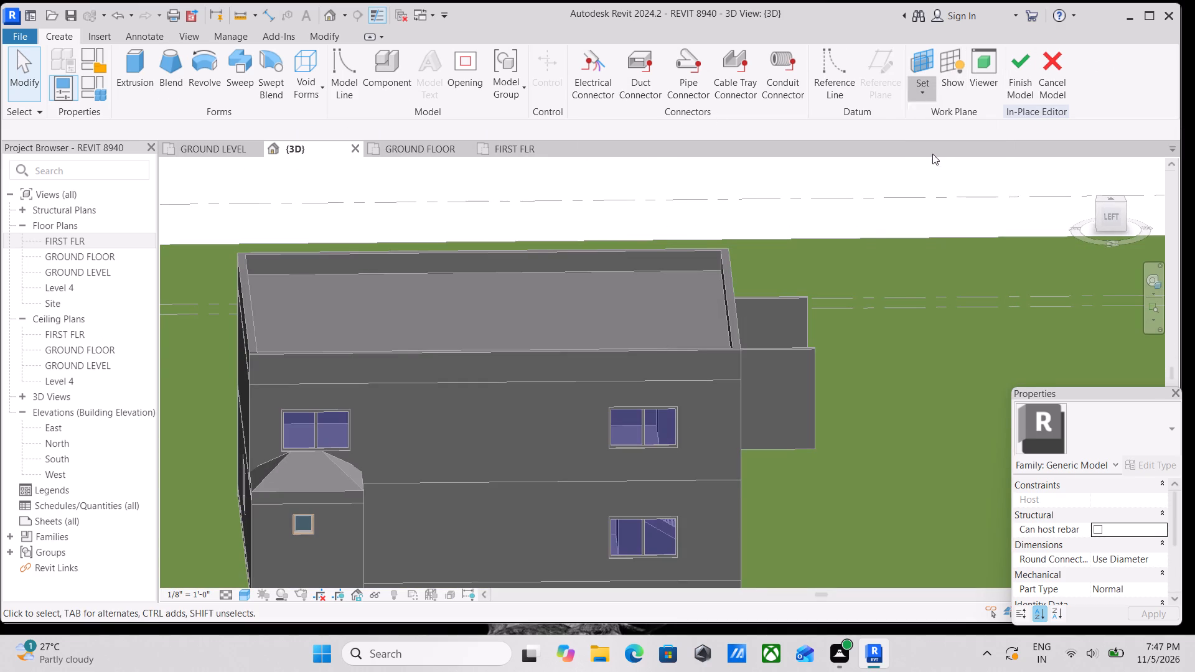
scroll(682, 450, up, 2)
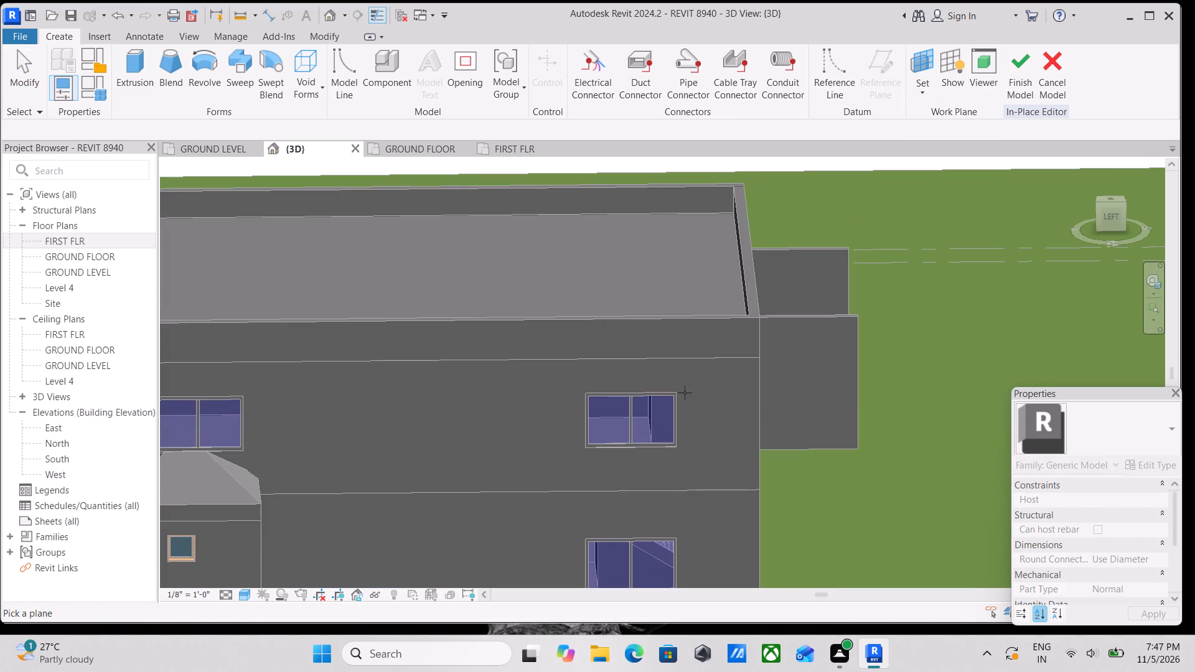
click(678, 393)
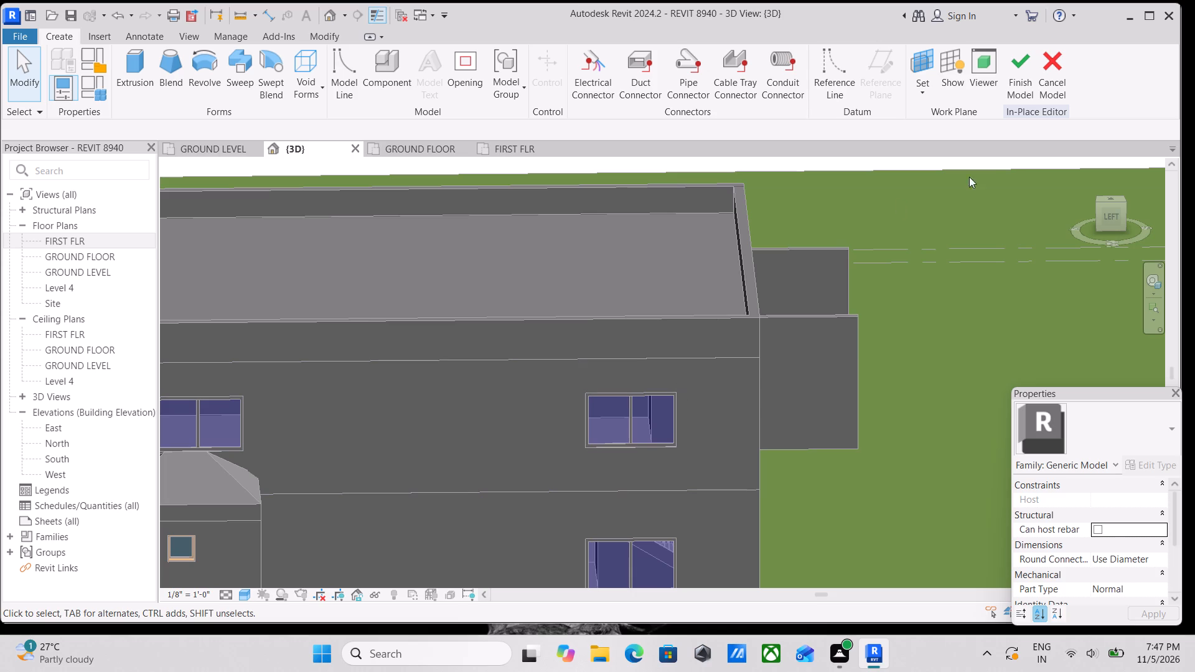
Start an extrusion and sketch a rectangle tracing the first-floor window nearest the balcony, about 6'-7" by 4'-2".
click(129, 54)
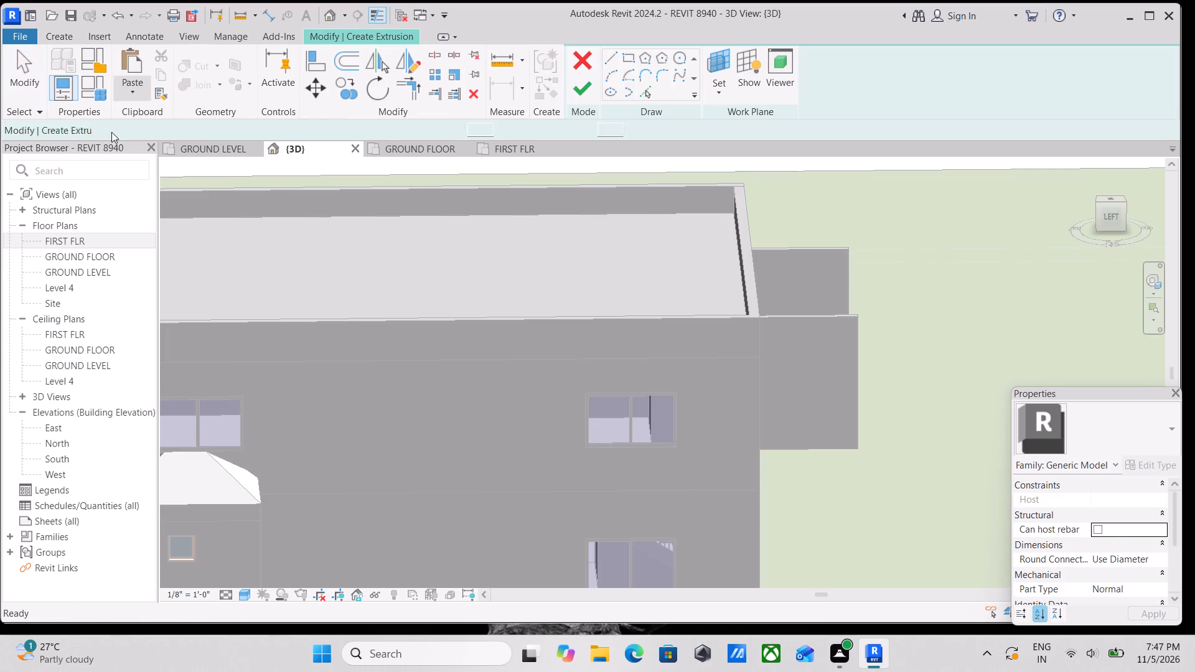
click(630, 54)
scroll(624, 444, up, 6)
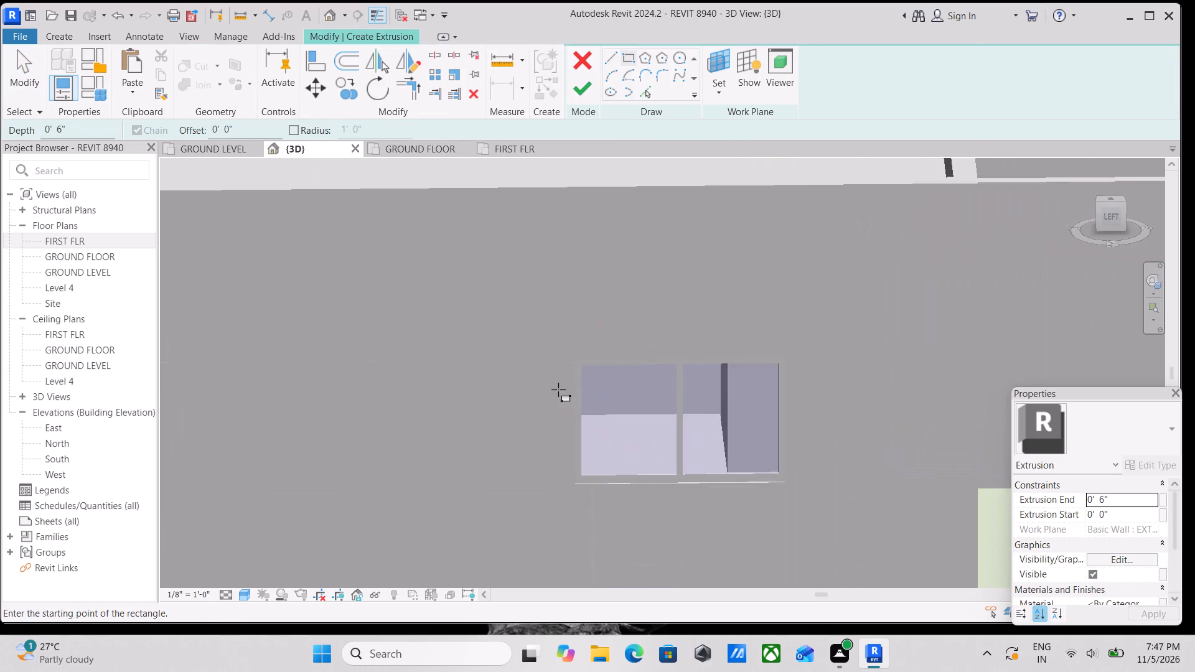
scroll(558, 390, up, 3)
click(581, 340)
middle_drag(761, 472, 721, 429)
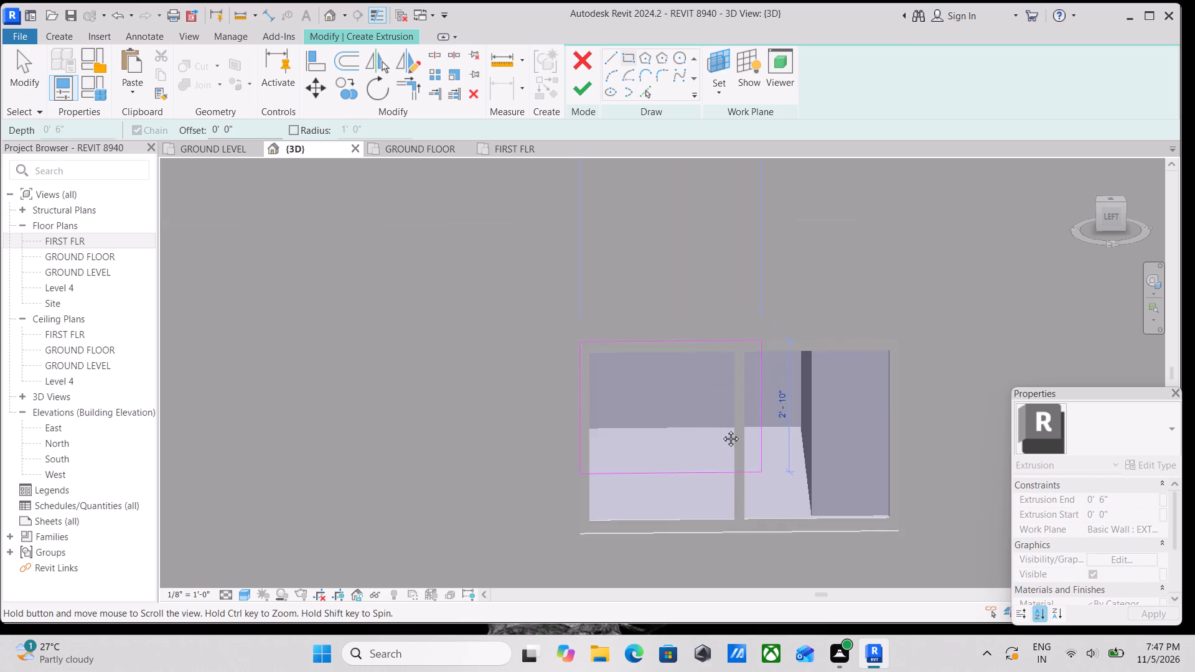
middle_drag(721, 429, 679, 380)
click(821, 436)
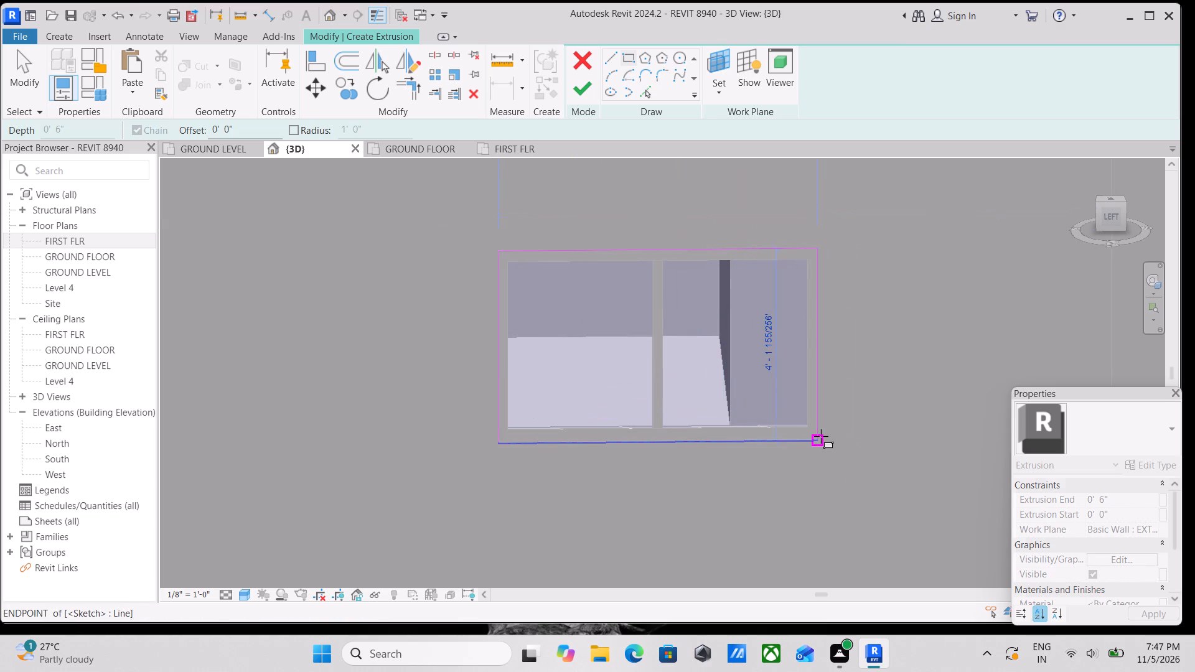
Sketch an outer rectangle around the same first-floor window with a 6" offset from its corners, about 7'-7" by 5'-2".
scroll(812, 430, down, 1)
middle_drag(812, 430, 896, 497)
scroll(644, 280, down, 2)
middle_drag(644, 280, 683, 334)
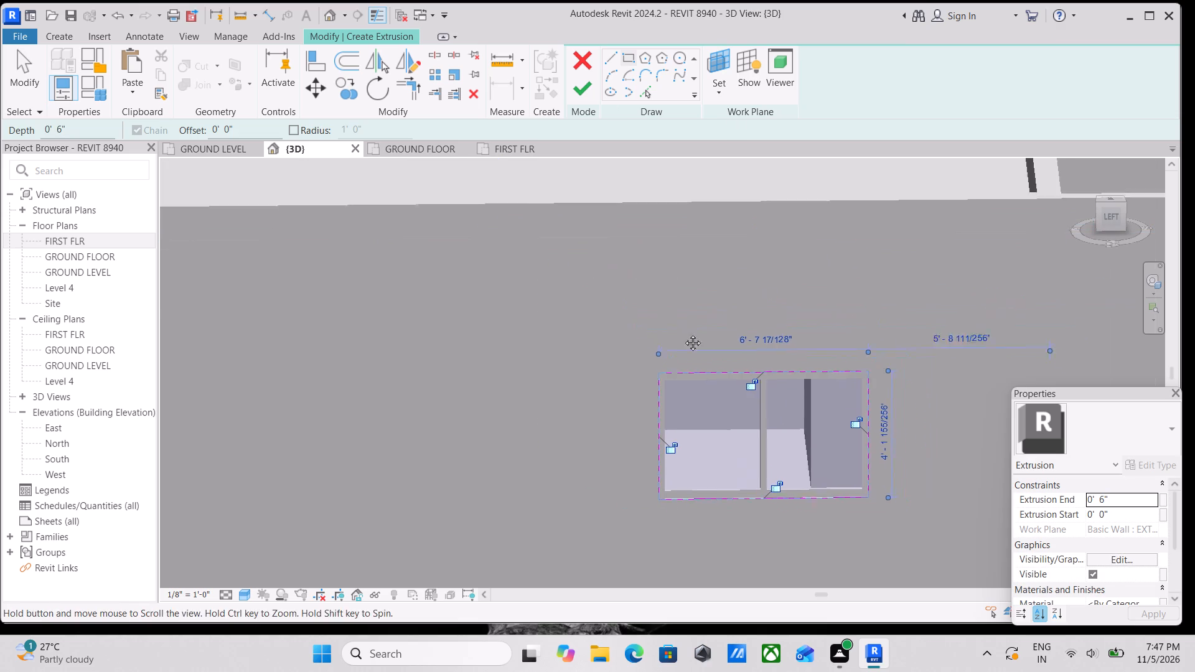
middle_drag(683, 334, 685, 335)
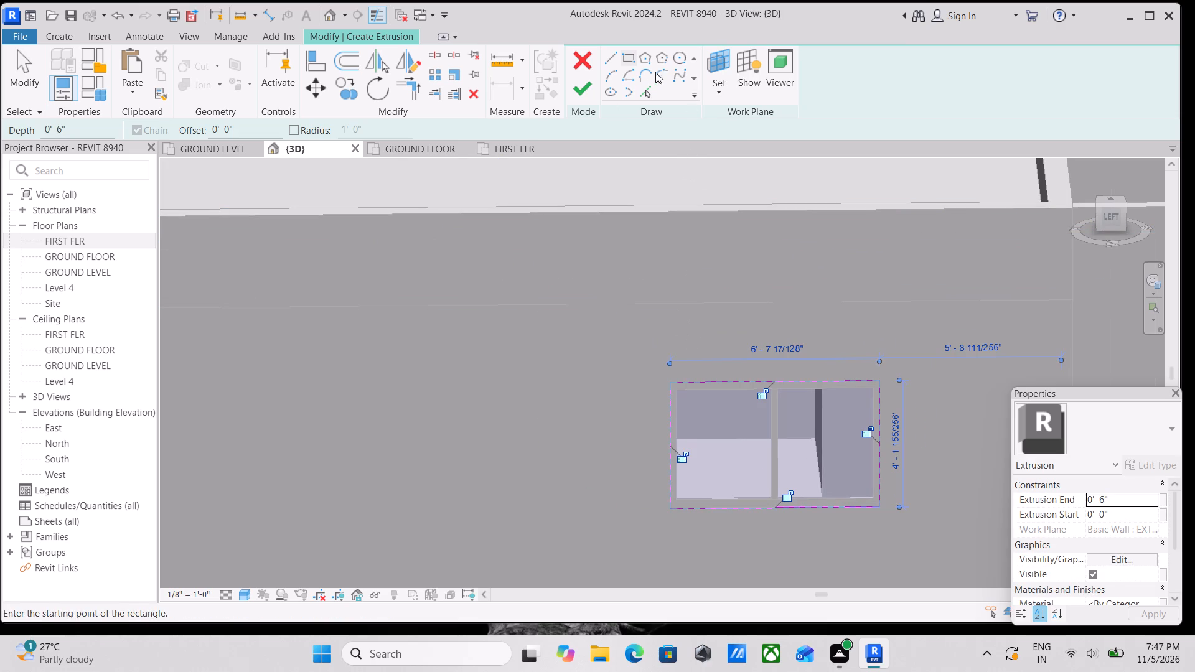
scroll(716, 280, down, 2)
middle_drag(716, 280, 759, 313)
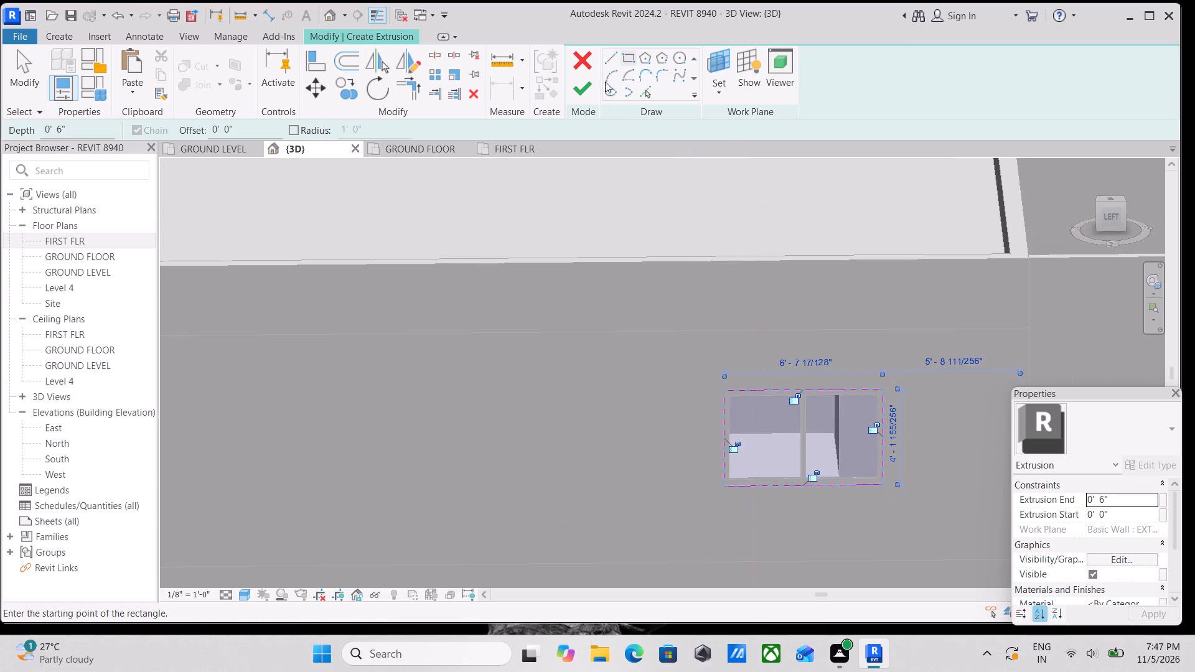
scroll(836, 393, down, 1)
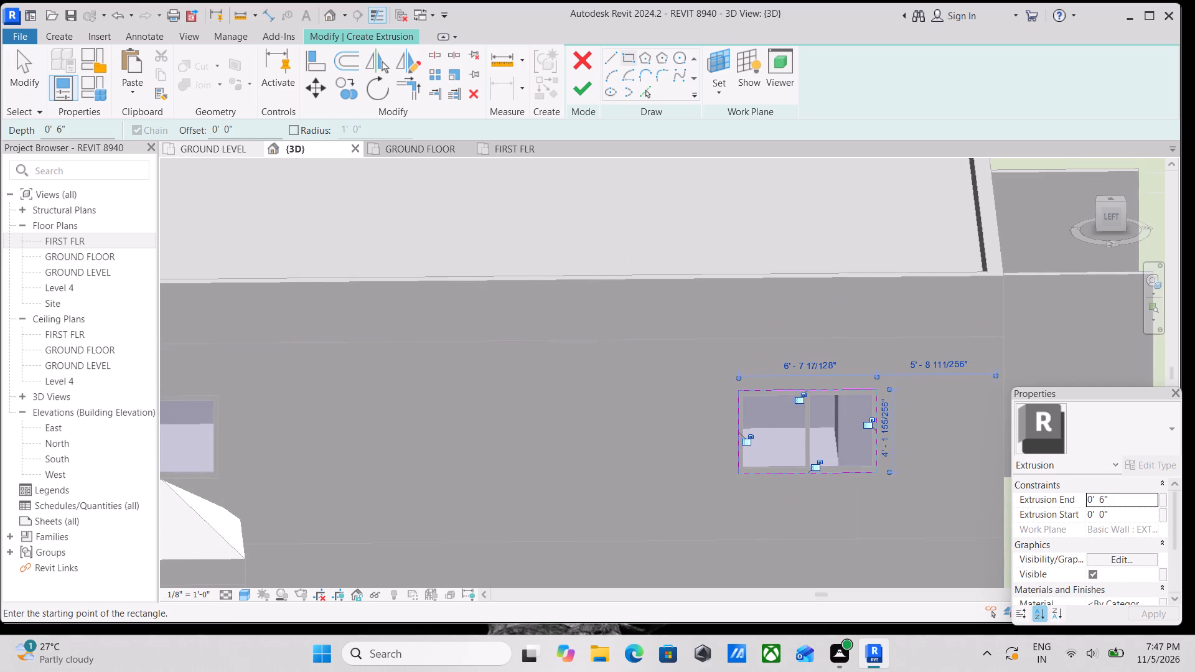
drag(241, 131, 194, 136)
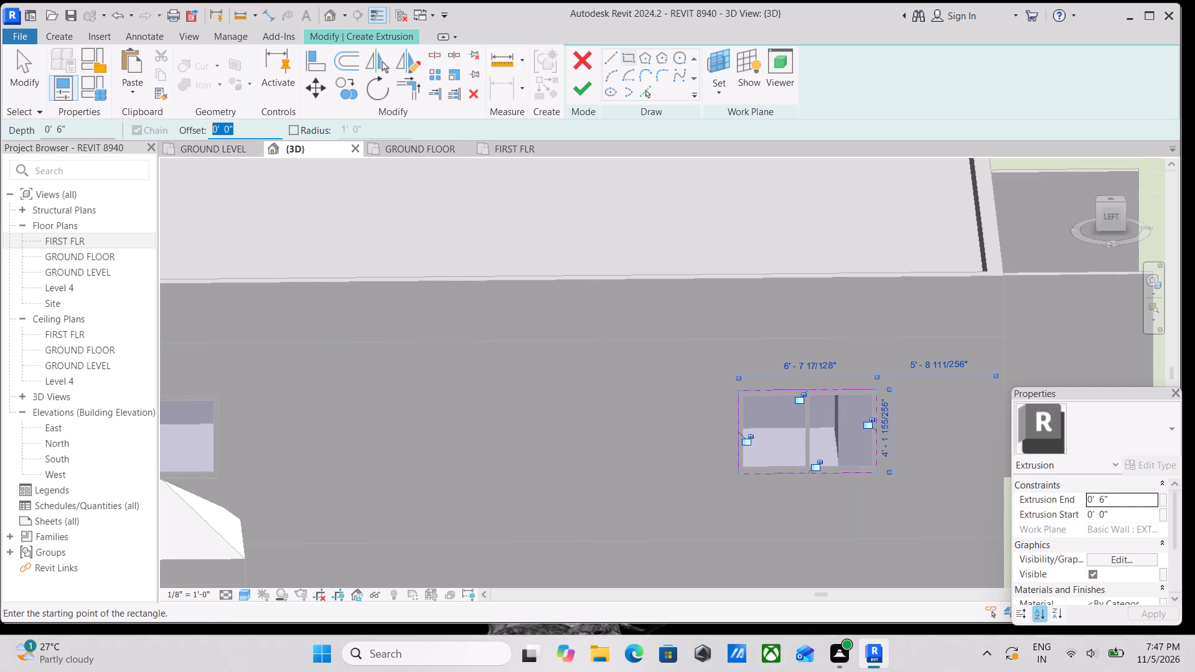
drag(194, 136, 189, 136)
key(6)
key(shift+quotedbl)
key(Return)
key(Escape)
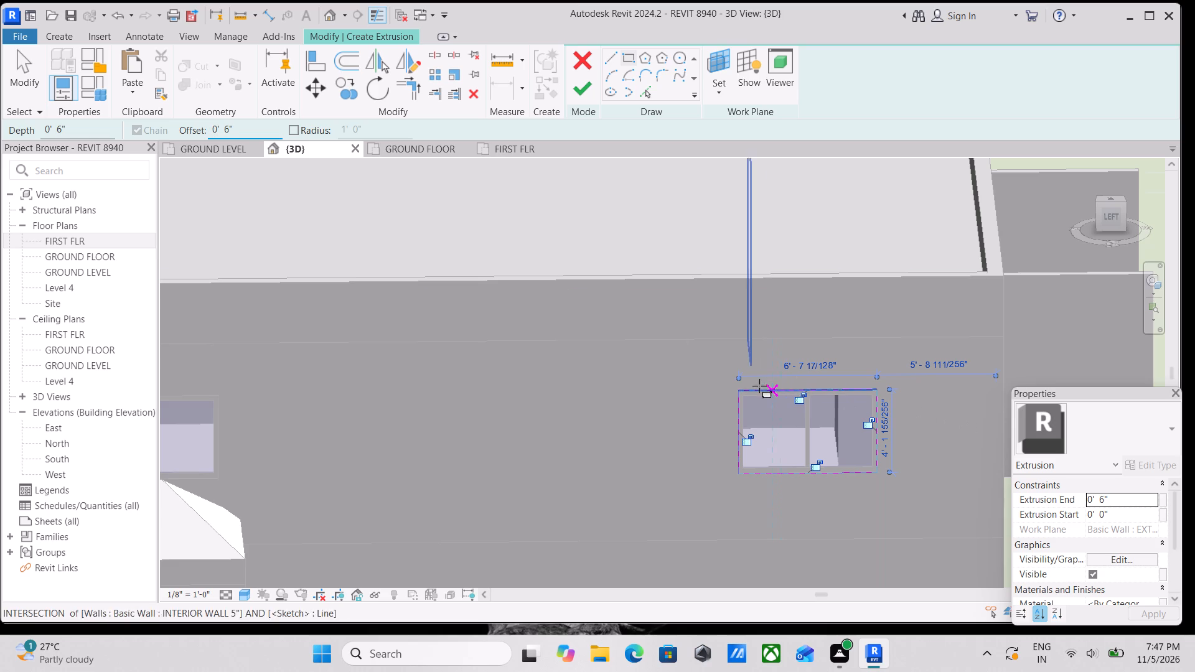
scroll(759, 386, up, 5)
click(738, 390)
middle_drag(866, 467, 680, 331)
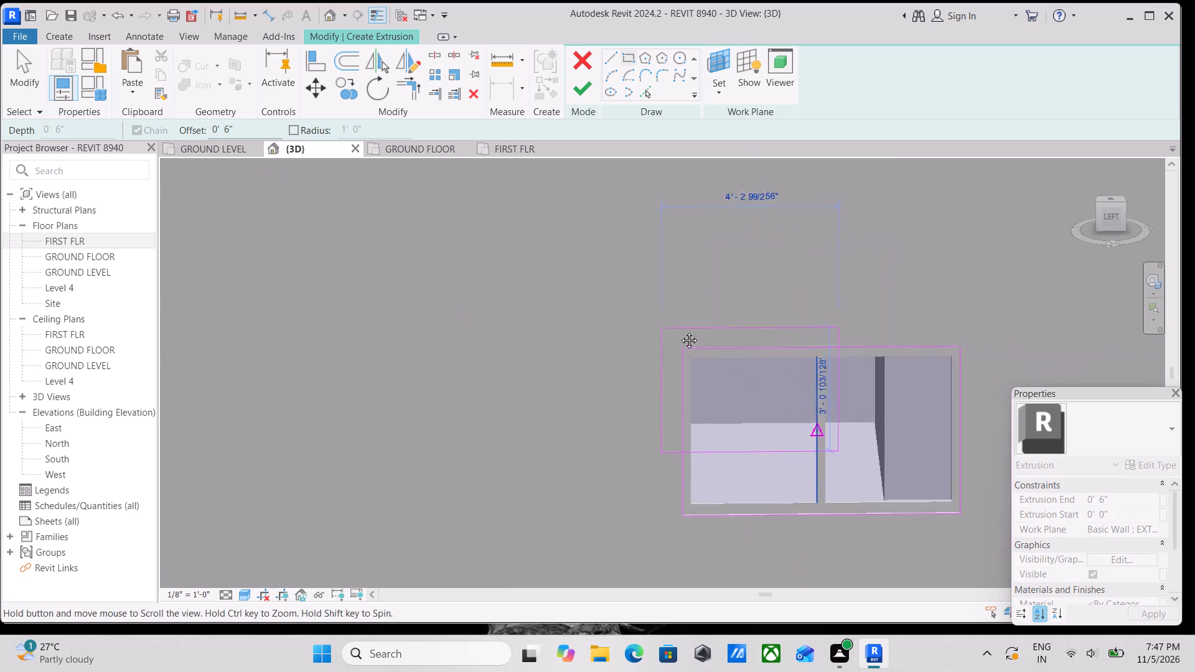
middle_drag(680, 331, 647, 309)
click(802, 399)
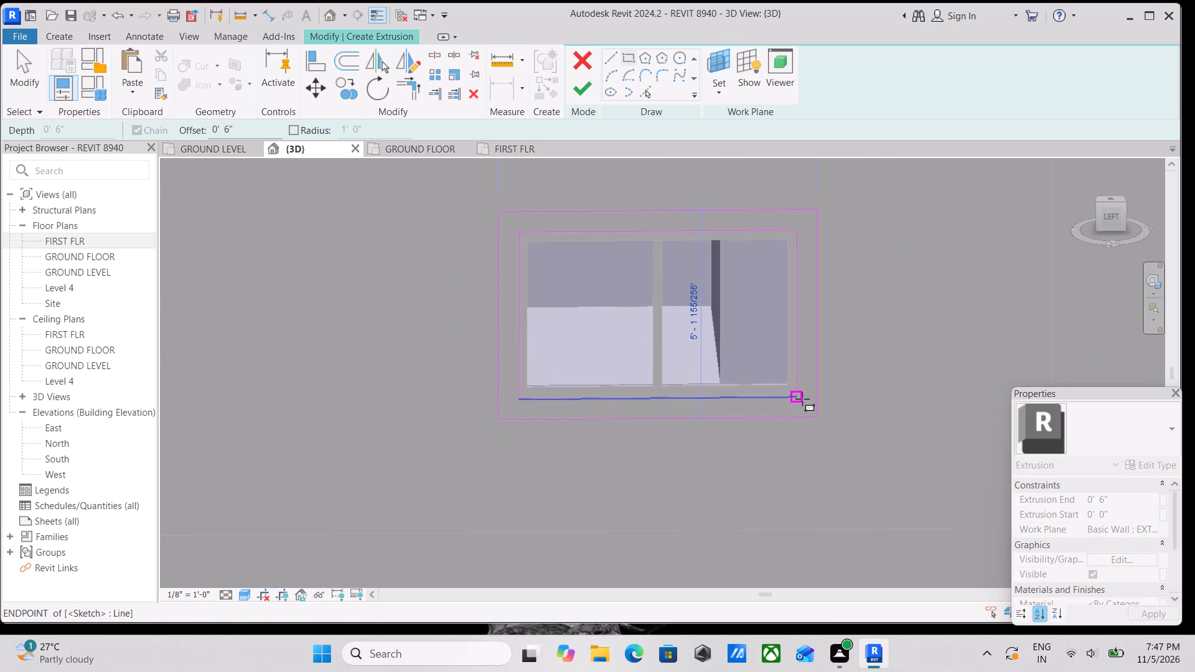
Sketch an outer rectangle with the 6" offset around the ground-floor window directly below, about 7'-7" by 5'-2".
scroll(636, 332, down, 7)
middle_drag(636, 332, 671, 380)
scroll(579, 332, down, 2)
middle_drag(579, 332, 584, 317)
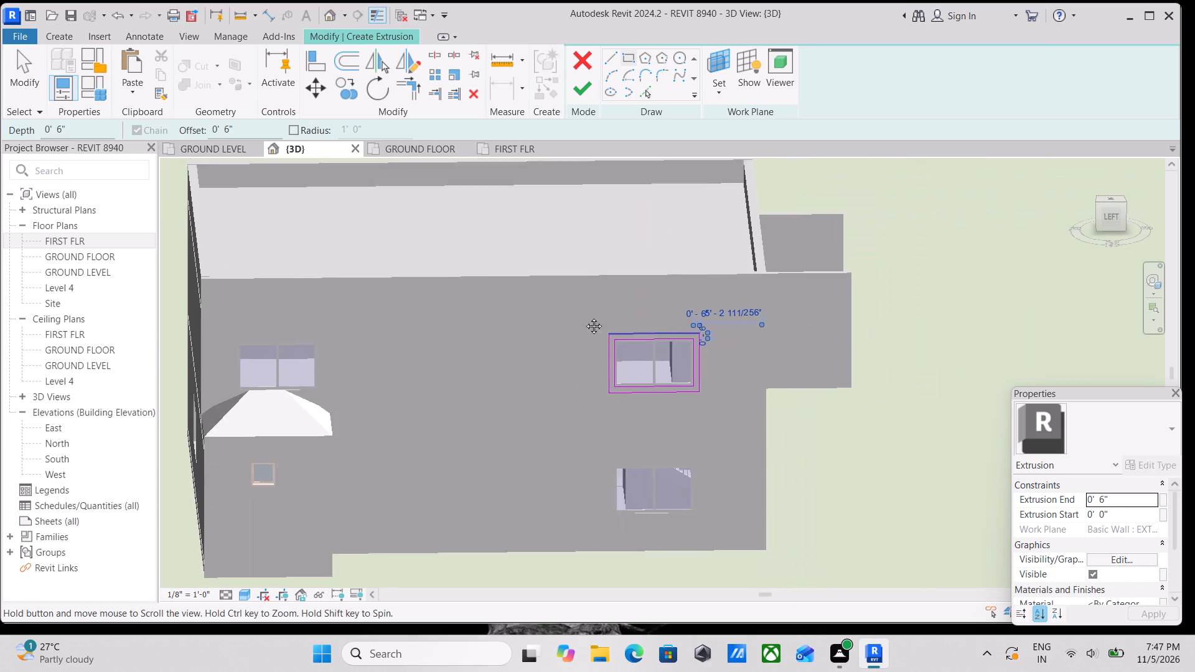
middle_drag(584, 317, 616, 261)
scroll(650, 391, up, 6)
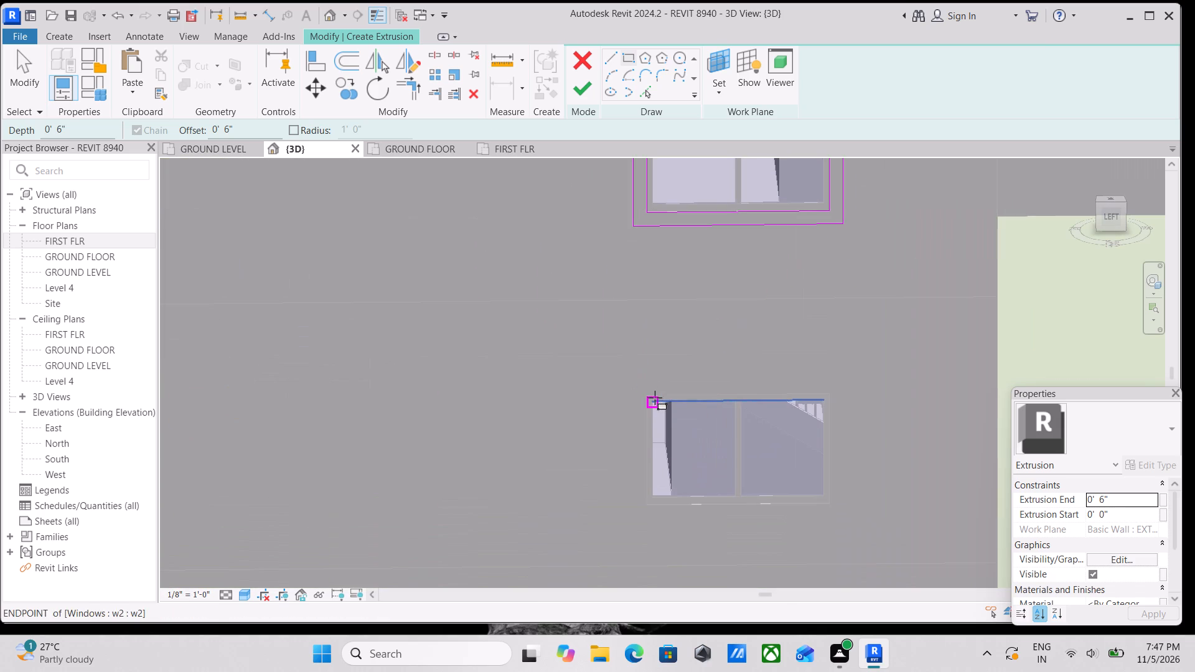
scroll(701, 393, up, 7)
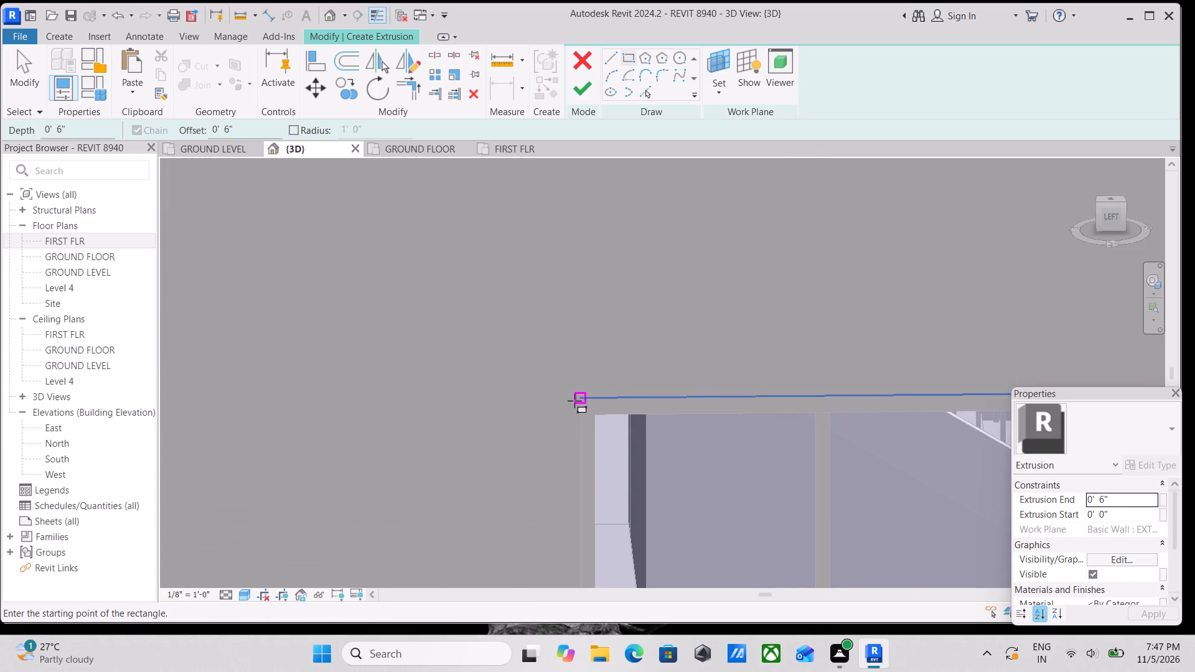
click(578, 401)
middle_drag(827, 521, 680, 342)
middle_drag(948, 483, 862, 440)
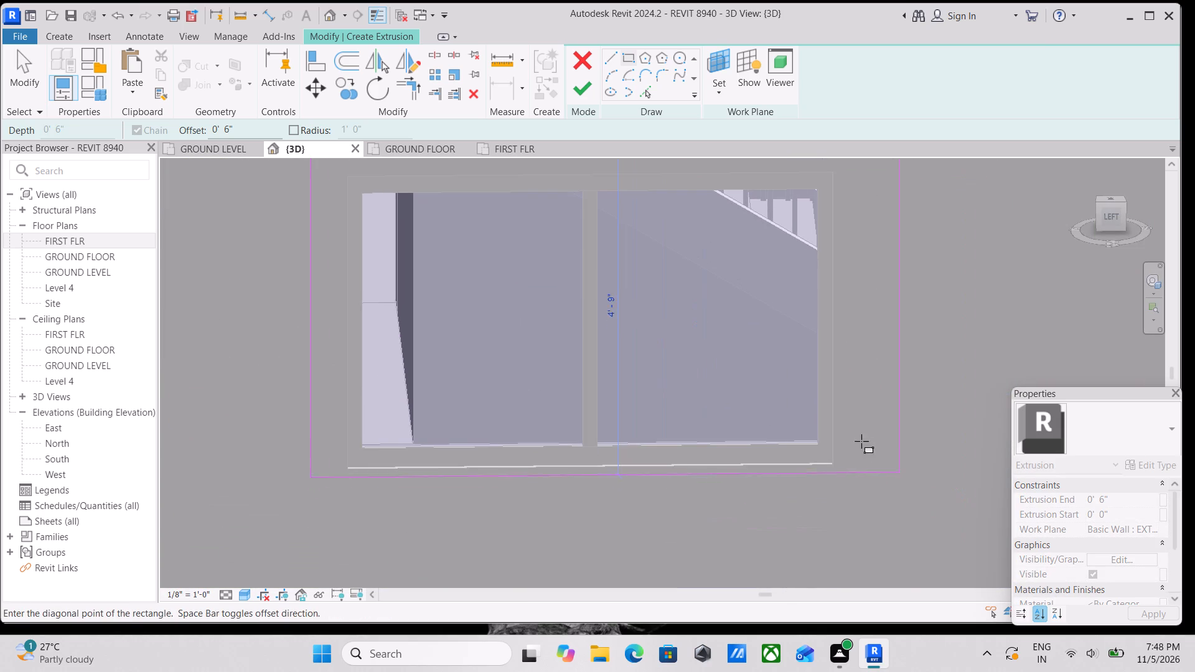
click(838, 462)
Sketch an inner rectangle with zero offset tracing the ground-floor window below, about 6'-7" by 4'-2".
scroll(838, 462, down, 3)
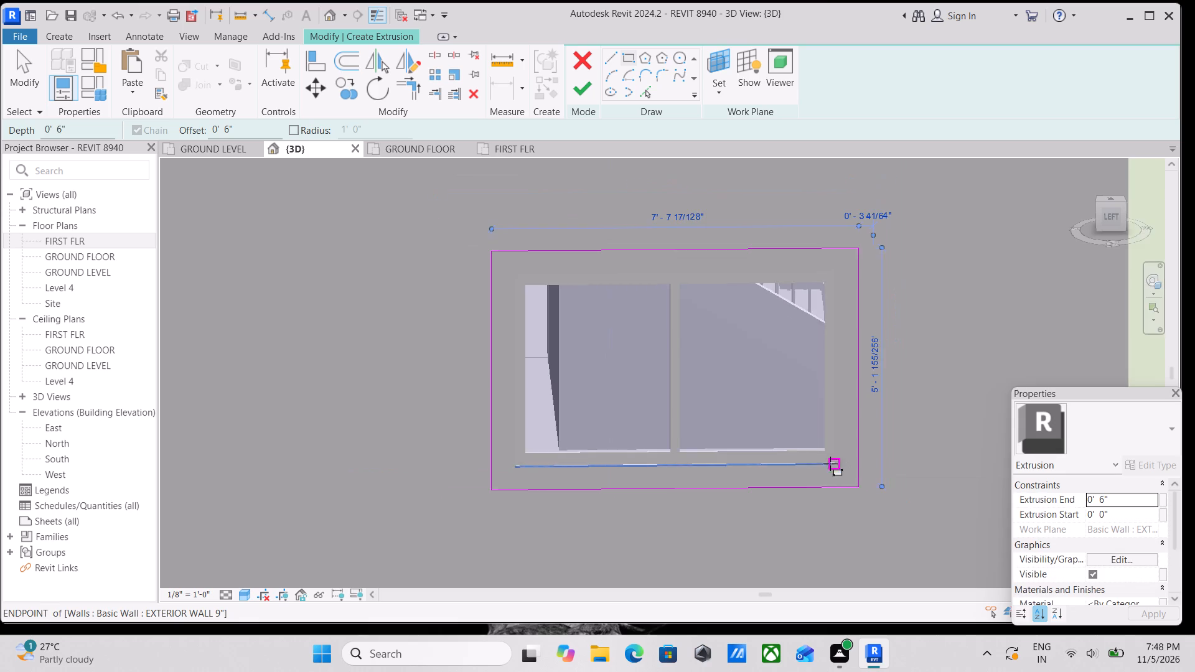
middle_drag(619, 371, 697, 455)
key(Escape)
click(626, 54)
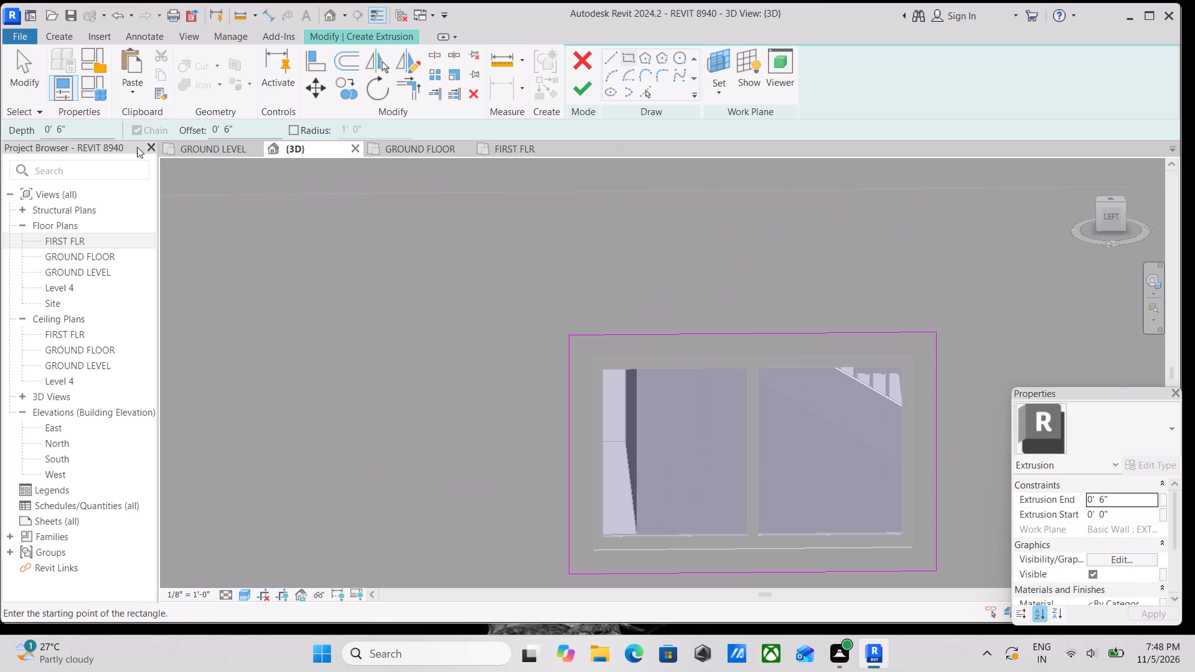
drag(265, 131, 261, 131)
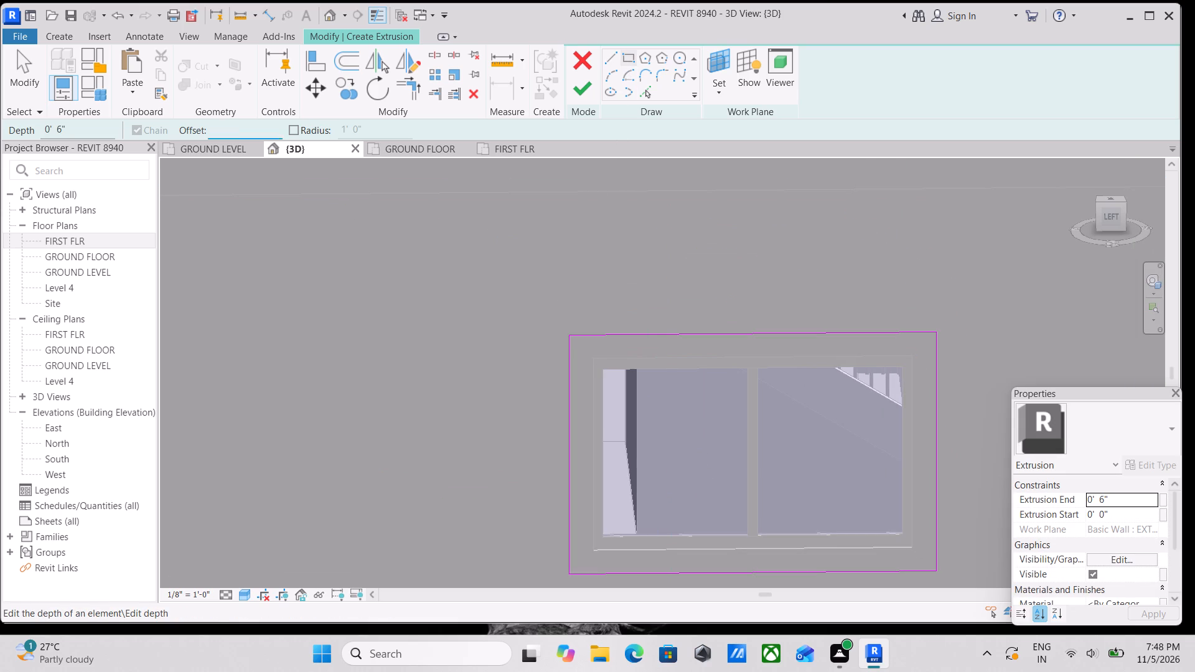
drag(261, 131, 193, 128)
key(0)
key(Return)
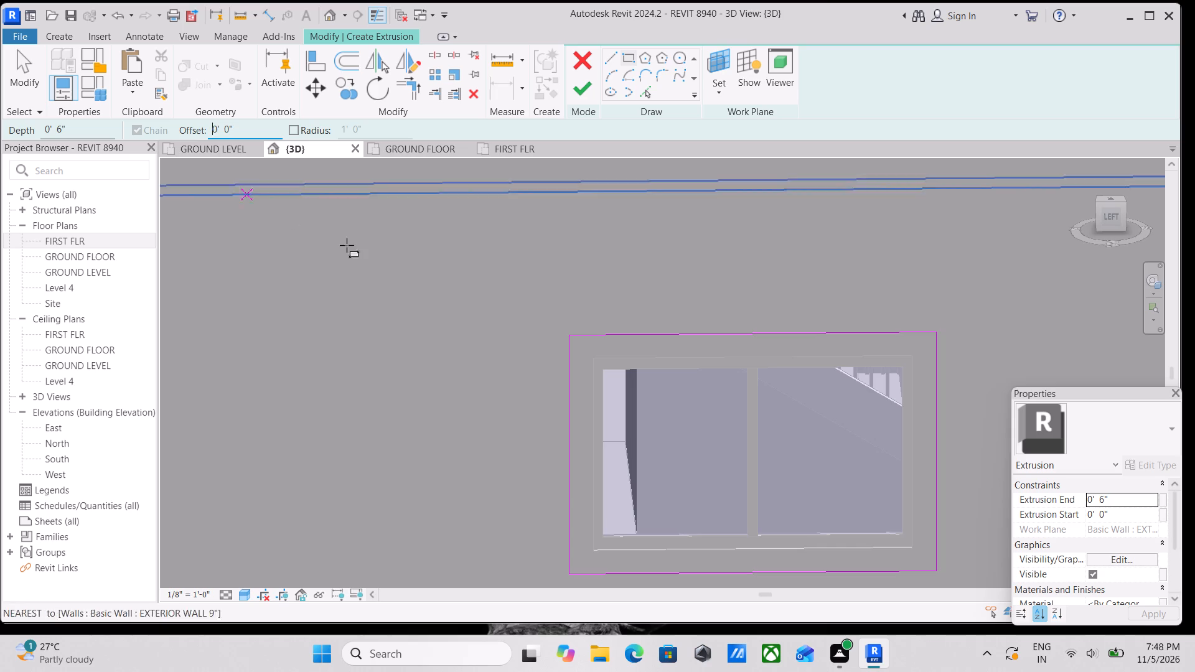
scroll(524, 275, down, 1)
middle_drag(513, 253, 456, 156)
scroll(558, 240, up, 5)
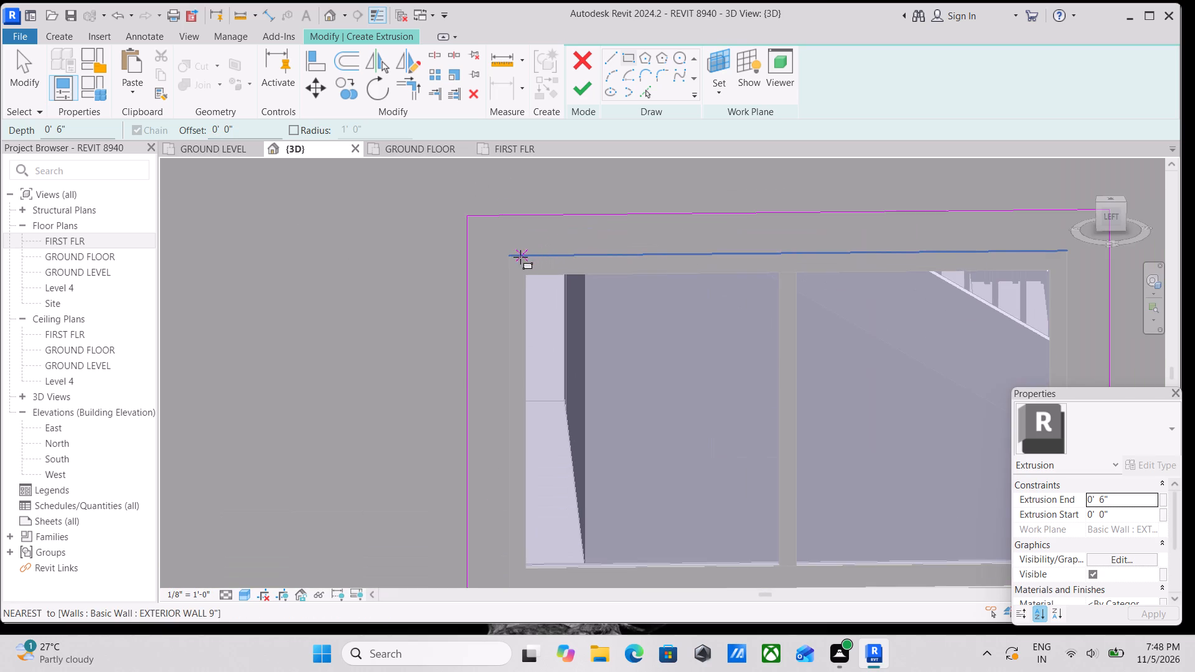
click(506, 257)
middle_drag(540, 281, 452, 157)
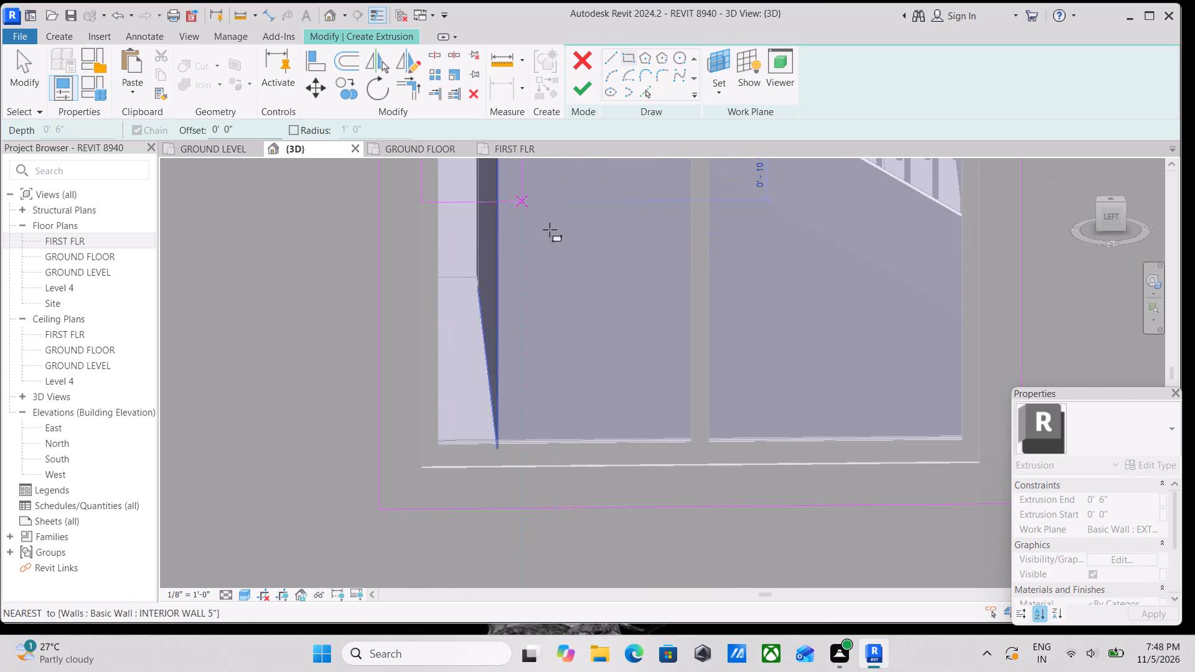
click(980, 462)
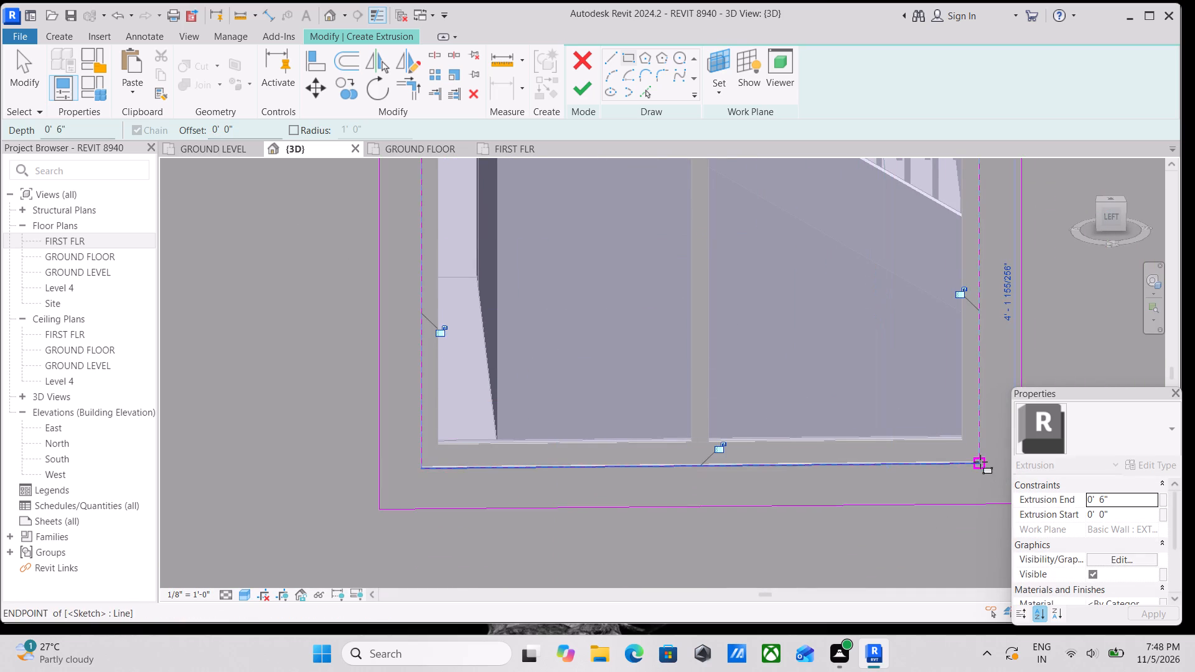
Sketch a rectangle tracing the first-floor window above the small hipped roof, about 6'-7" by 4'-2".
scroll(626, 360, down, 7)
middle_drag(645, 343, 756, 490)
scroll(756, 490, up, 1)
scroll(660, 332, down, 4)
middle_drag(668, 352, 698, 434)
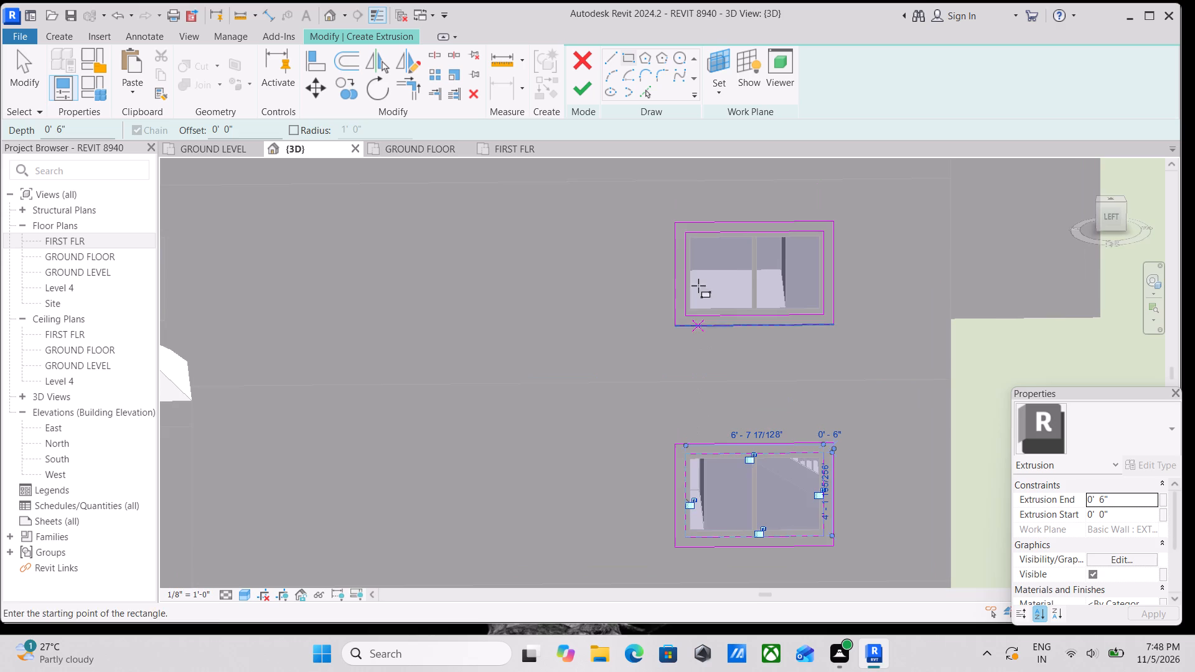
middle_drag(471, 168, 721, 212)
scroll(972, 320, up, 7)
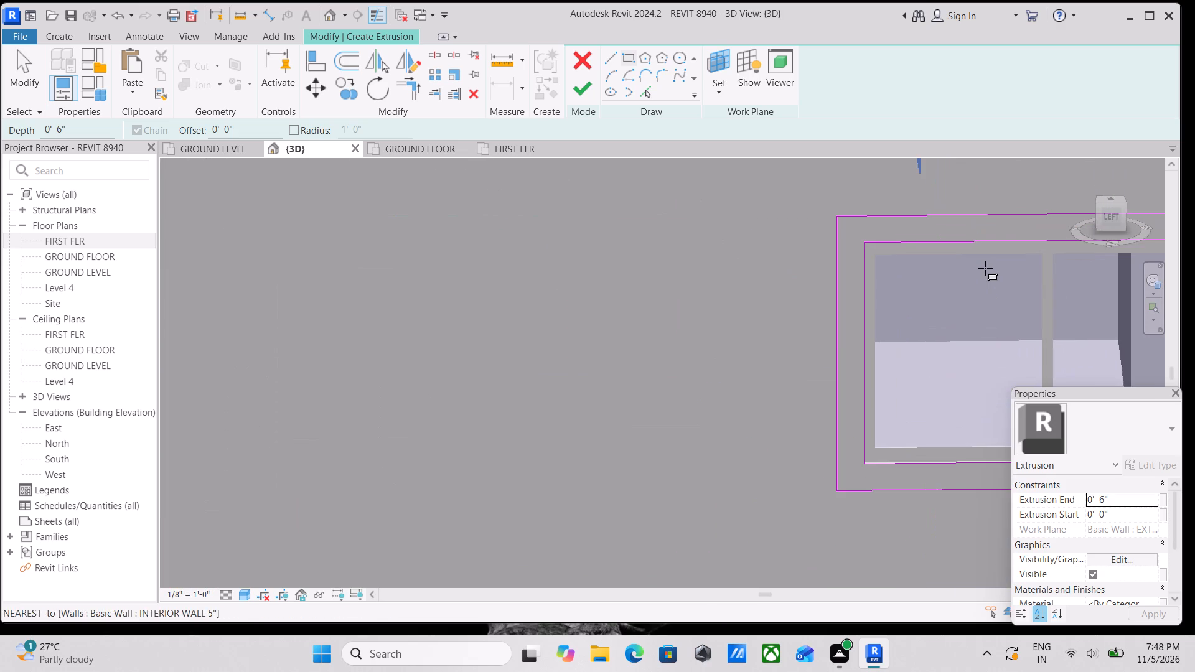
scroll(947, 269, down, 8)
middle_drag(830, 299, 800, 208)
scroll(907, 365, up, 4)
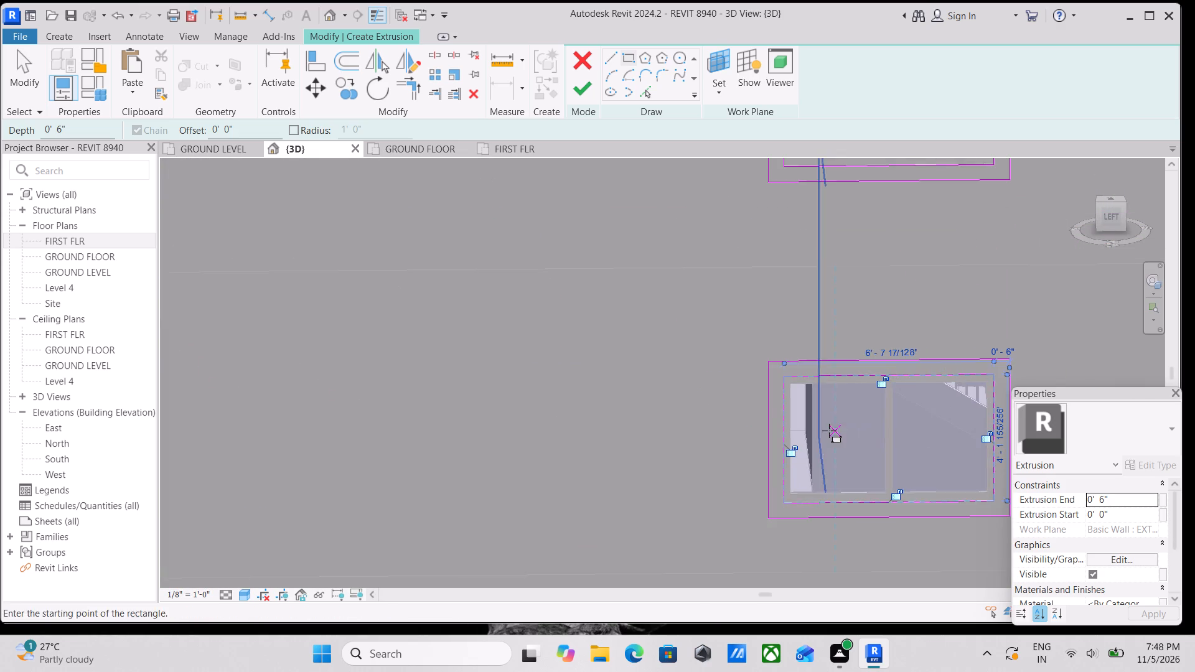
scroll(705, 381, up, 1)
scroll(568, 319, down, 7)
middle_drag(509, 325, 867, 404)
scroll(605, 292, up, 2)
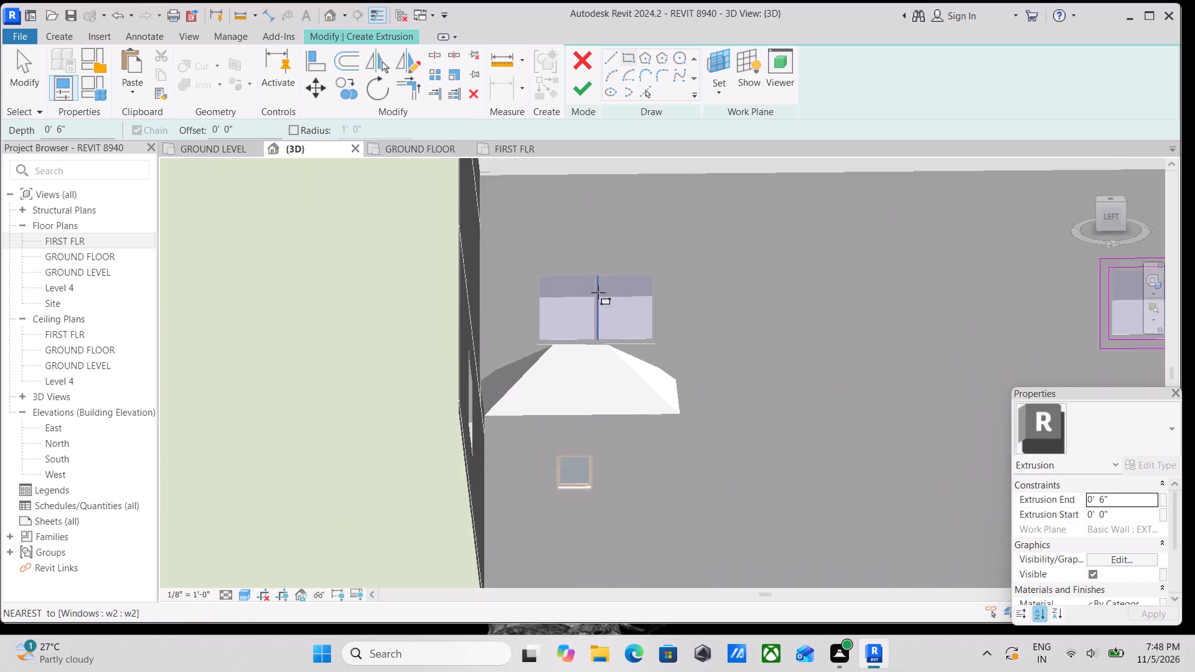
scroll(598, 292, up, 1)
scroll(485, 245, up, 6)
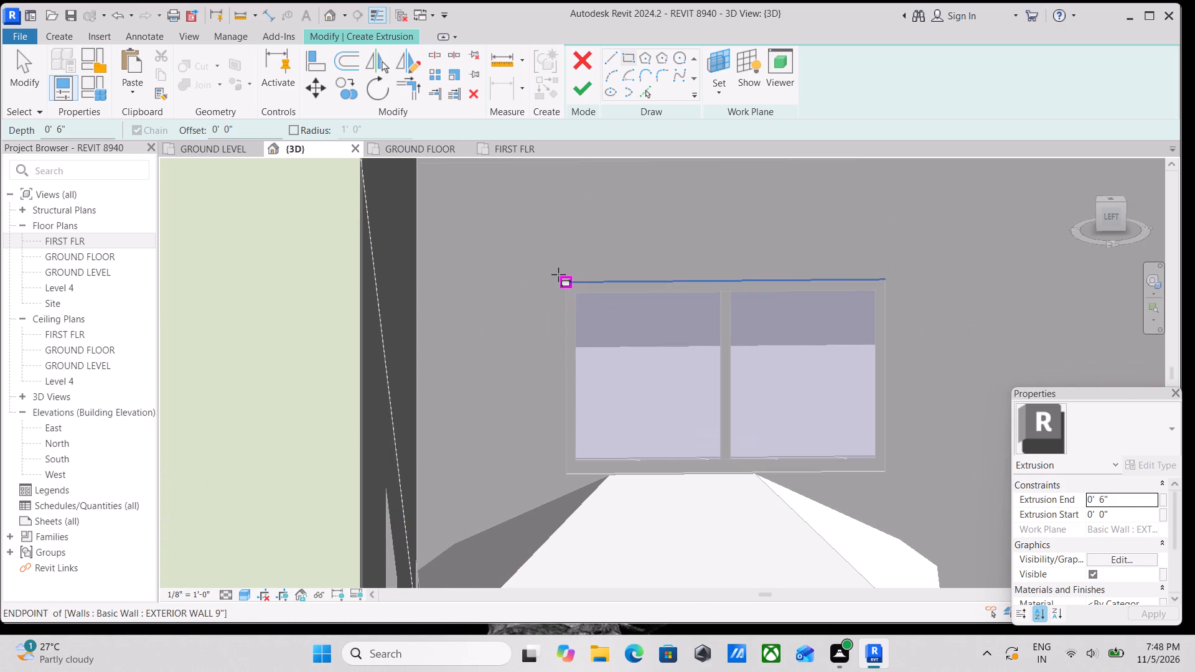
click(569, 280)
middle_drag(765, 412, 735, 346)
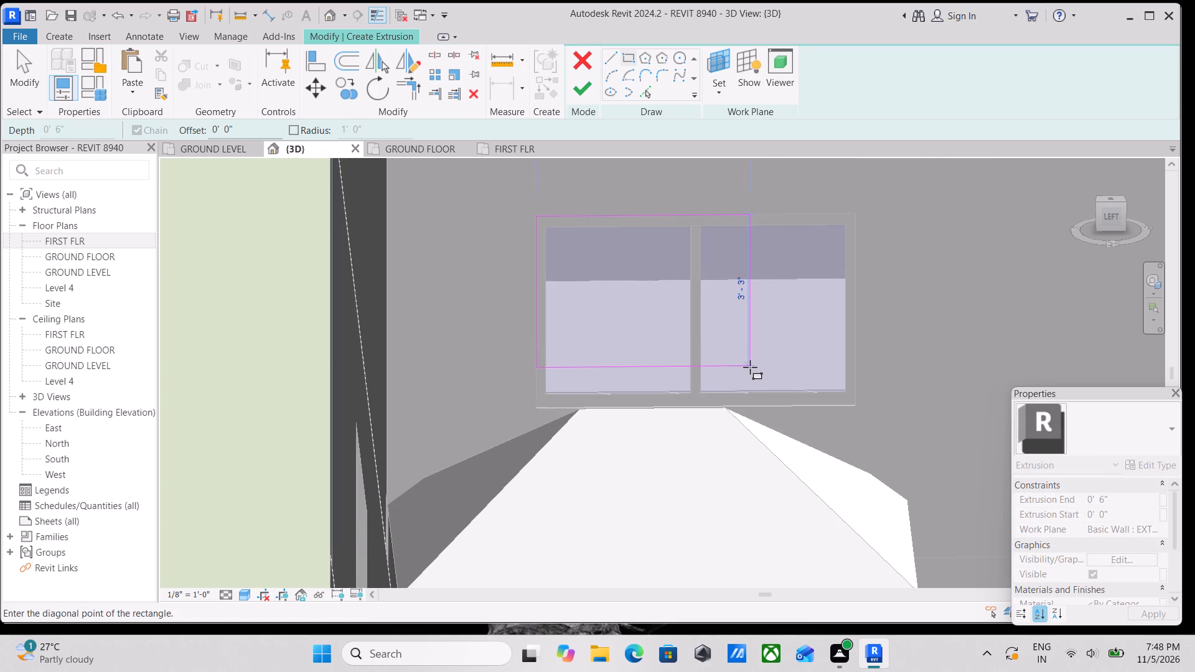
key(Escape)
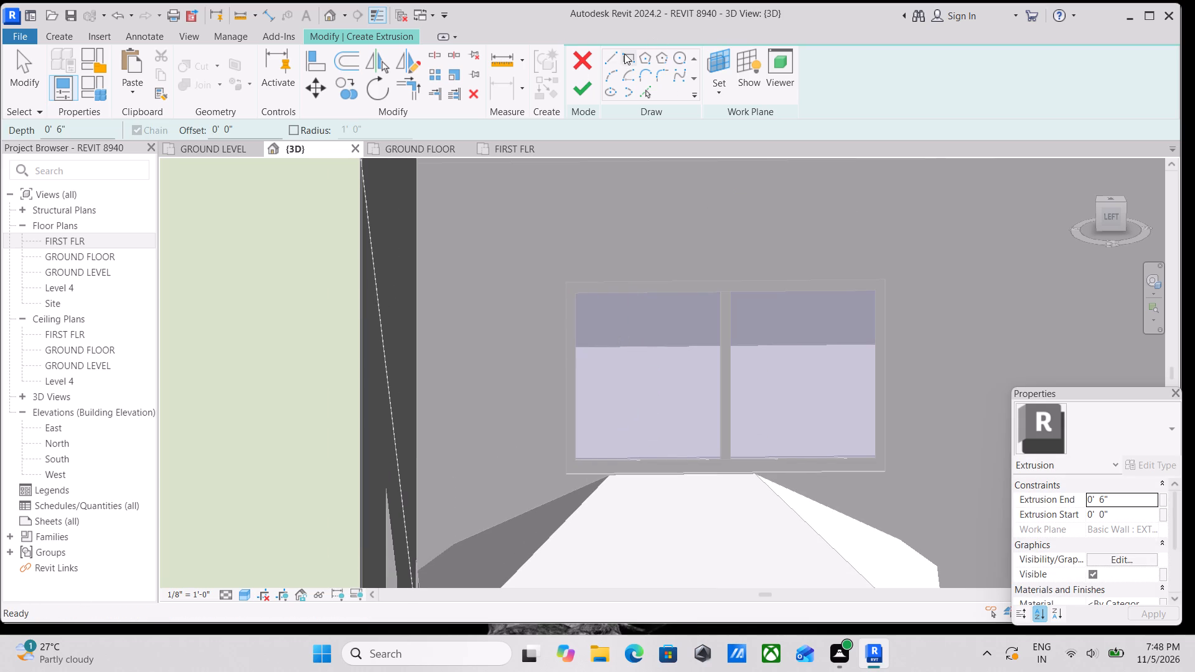
scroll(573, 301, up, 3)
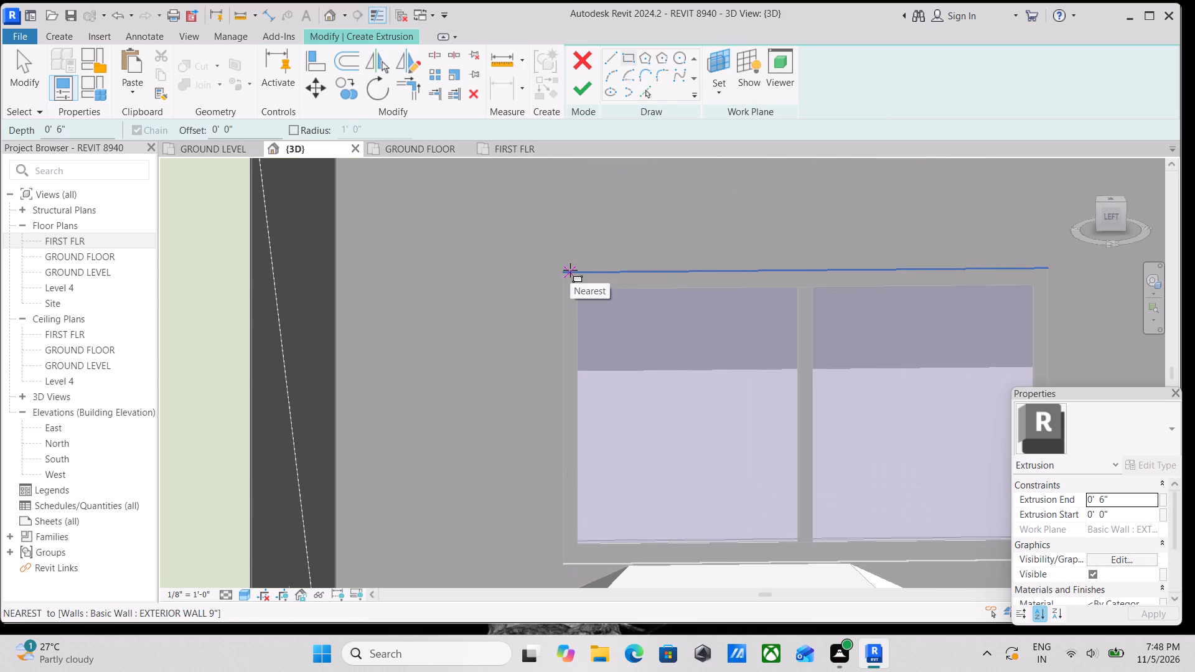
click(563, 269)
middle_drag(700, 363, 576, 200)
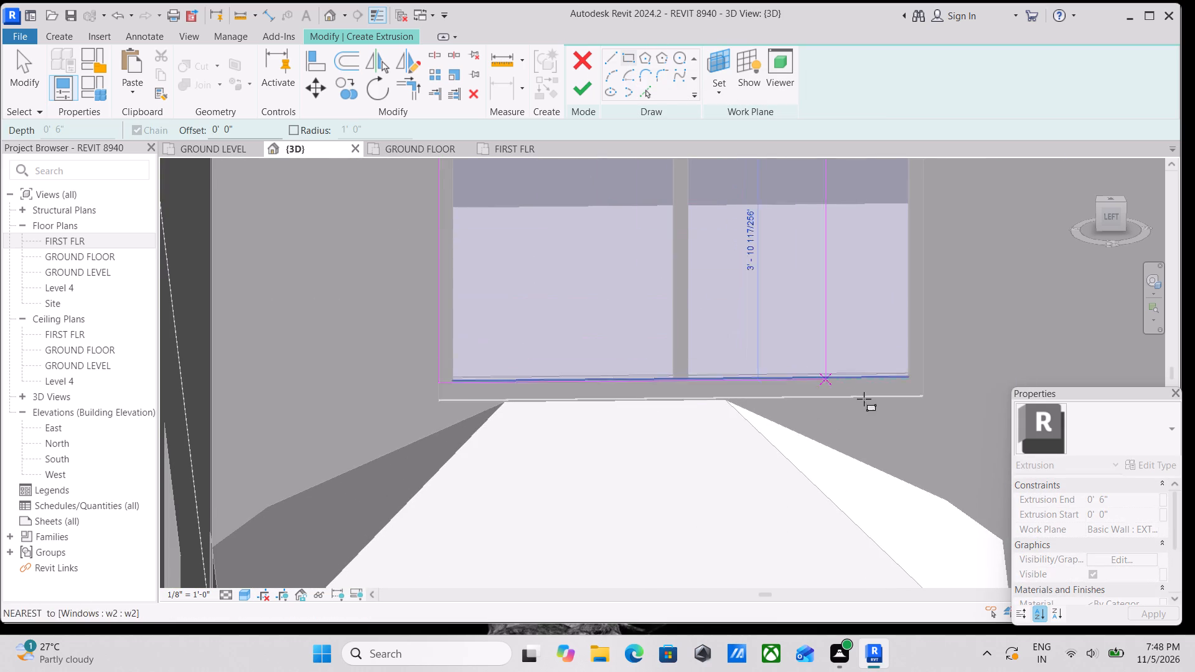
click(926, 396)
scroll(612, 292, down, 2)
middle_drag(609, 292, 691, 401)
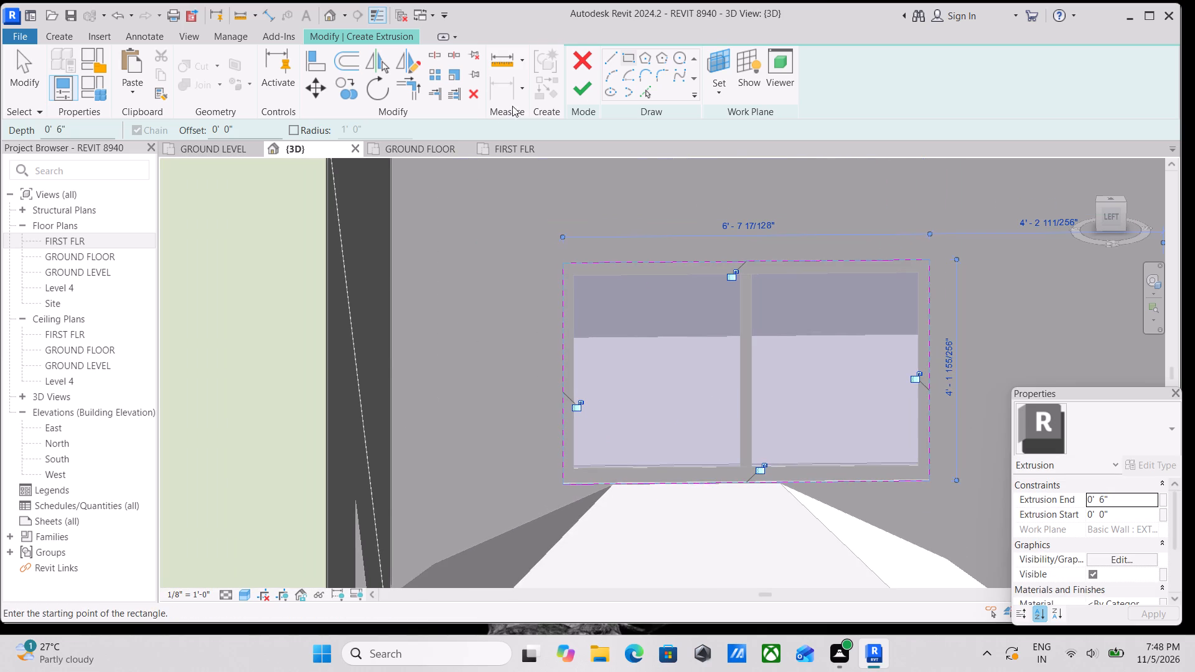
Sketch an outer rectangle with a 6" offset around the window above the small hipped roof.
drag(253, 131, 123, 127)
key(6)
key(shift+quotedbl)
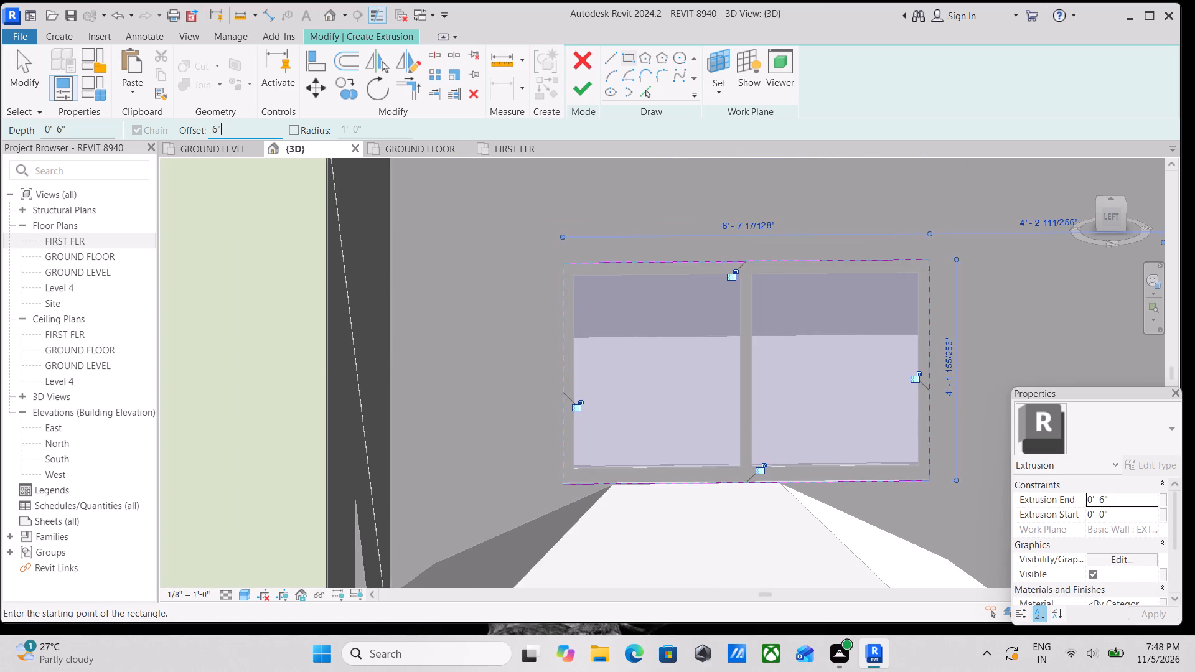
key(Return)
click(561, 264)
middle_drag(711, 363, 629, 265)
click(851, 385)
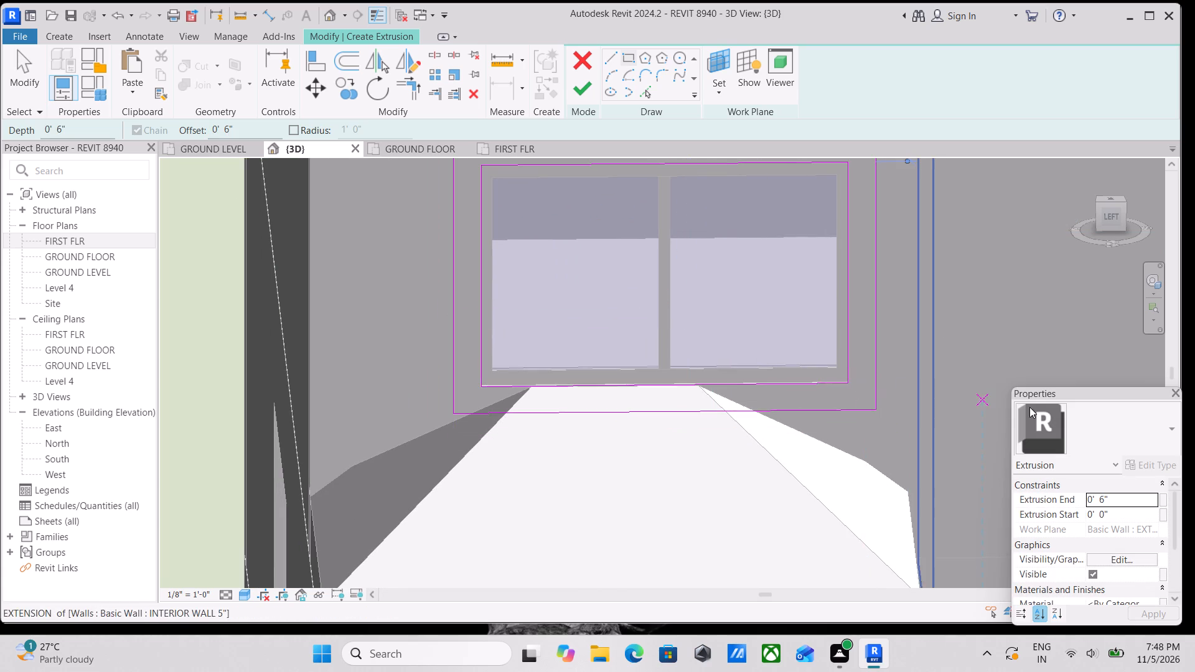
Check the sketched outlines around the house and finish the sketch to extrude the window frames 6" deep.
scroll(1028, 406, down, 3)
scroll(787, 380, down, 5)
scroll(795, 432, down, 2)
shift+middle_drag(792, 433, 690, 334)
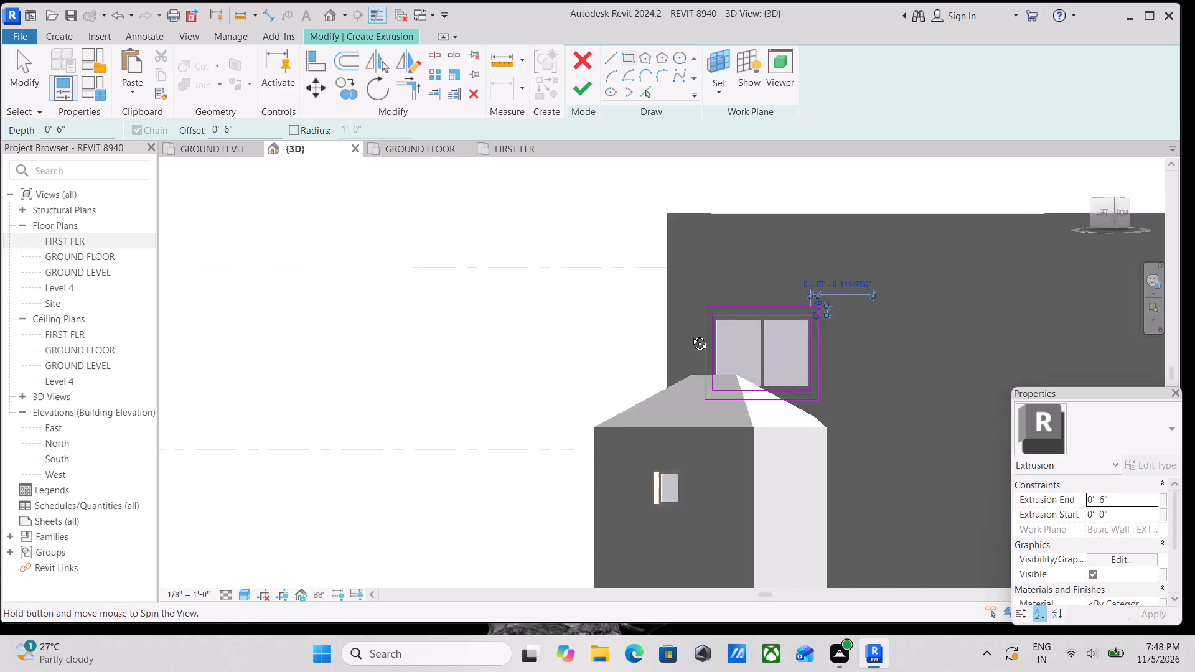
shift+middle_drag(690, 334, 952, 432)
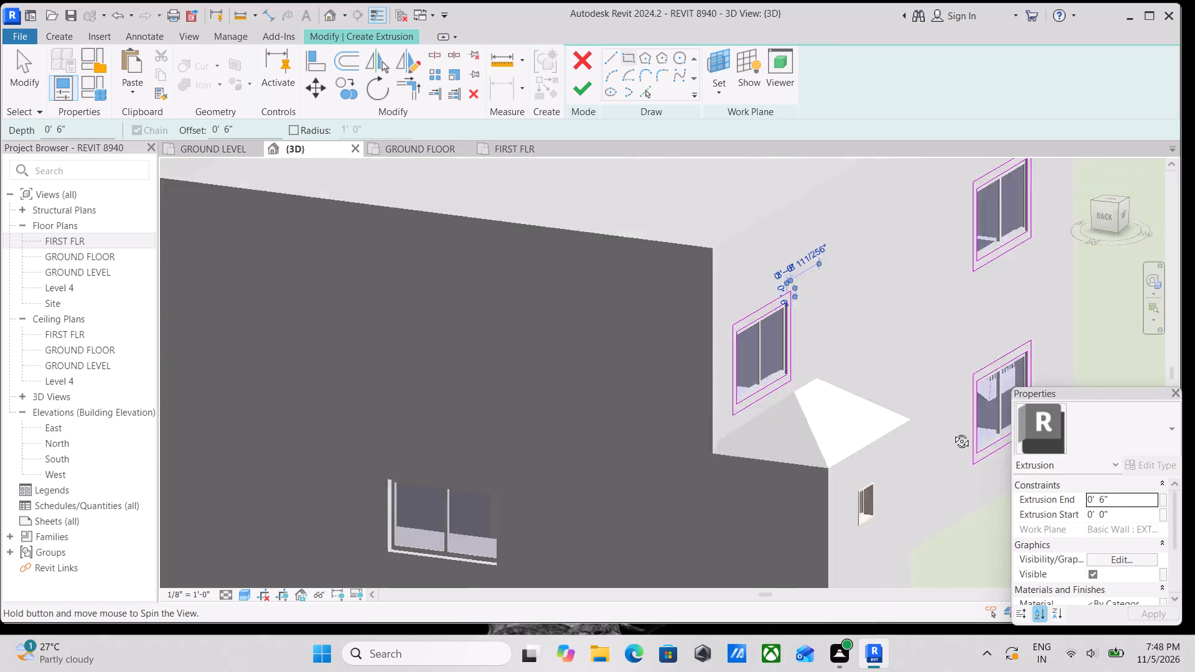
shift+middle_drag(952, 432, 930, 365)
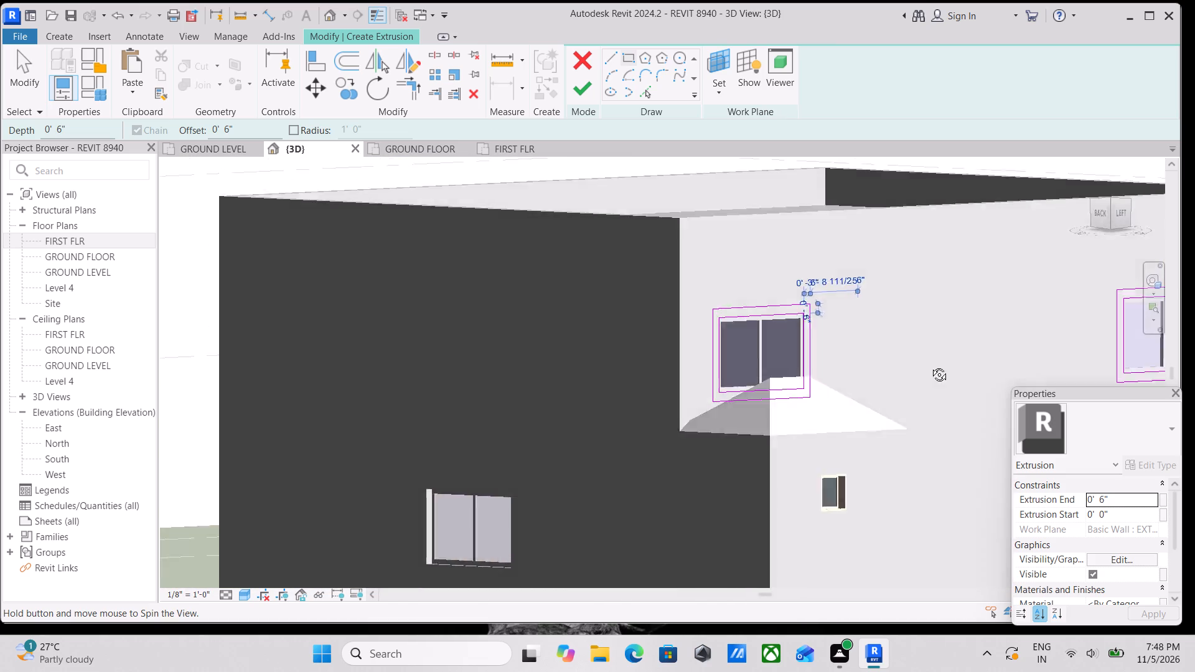
shift+middle_drag(930, 365, 970, 393)
shift+middle_drag(698, 414, 825, 428)
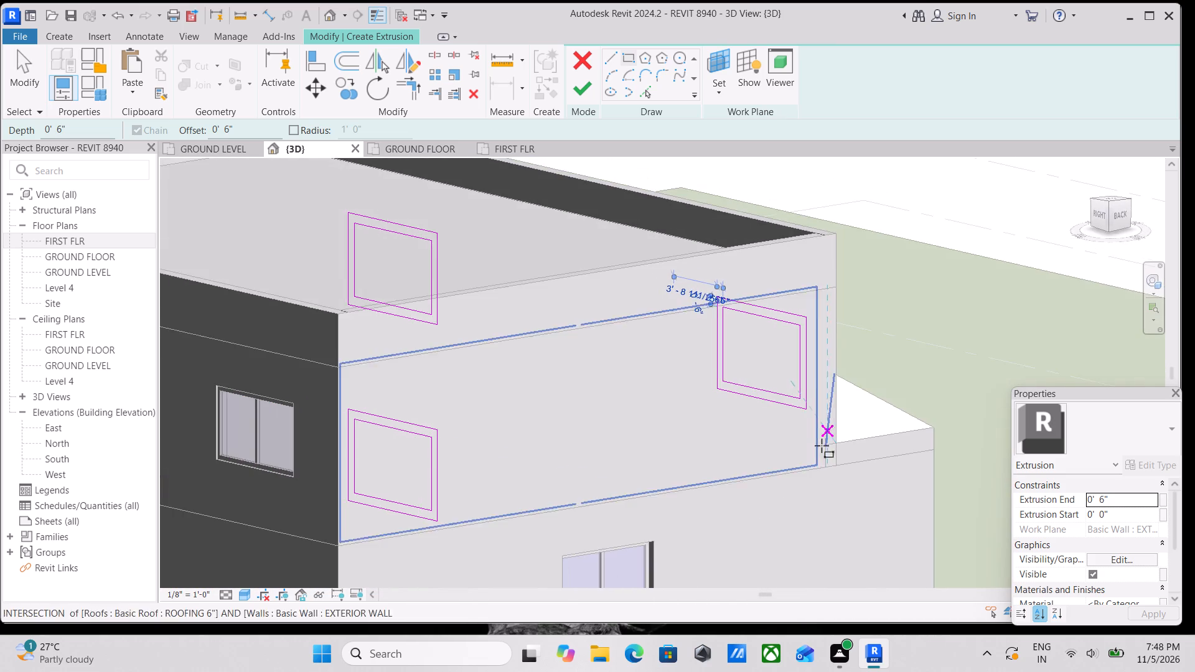
middle_drag(670, 498, 671, 398)
scroll(591, 461, up, 2)
shift+middle_drag(569, 460, 368, 443)
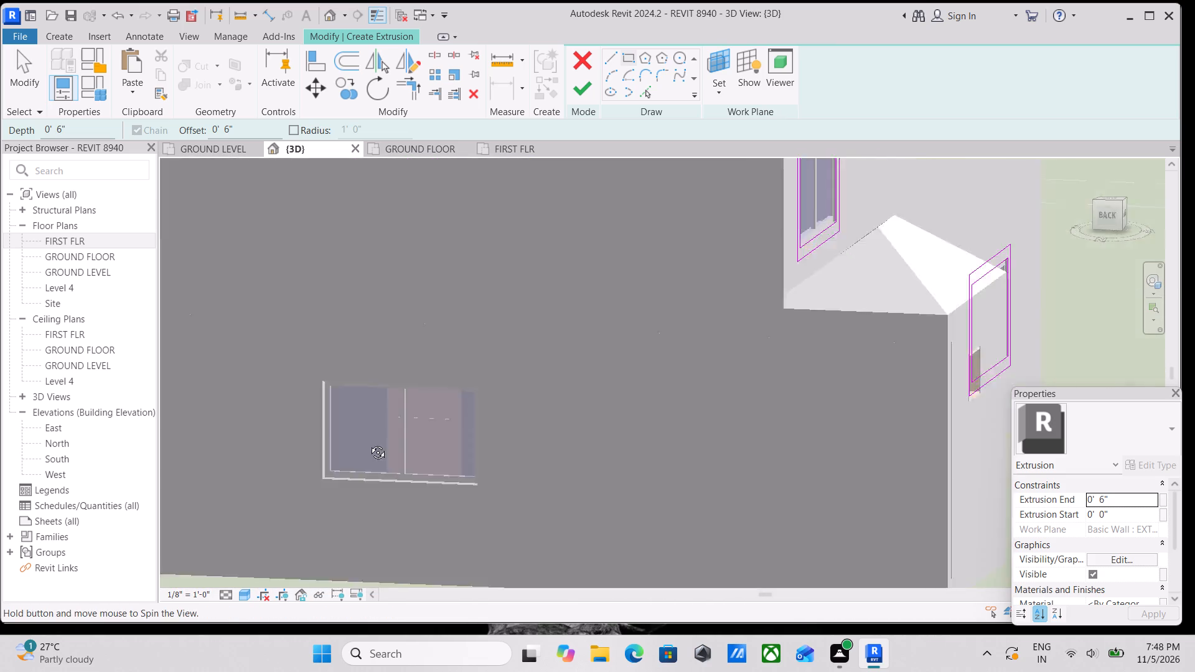
shift+middle_drag(368, 443, 261, 421)
middle_drag(596, 434, 484, 498)
scroll(487, 502, up, 1)
click(588, 93)
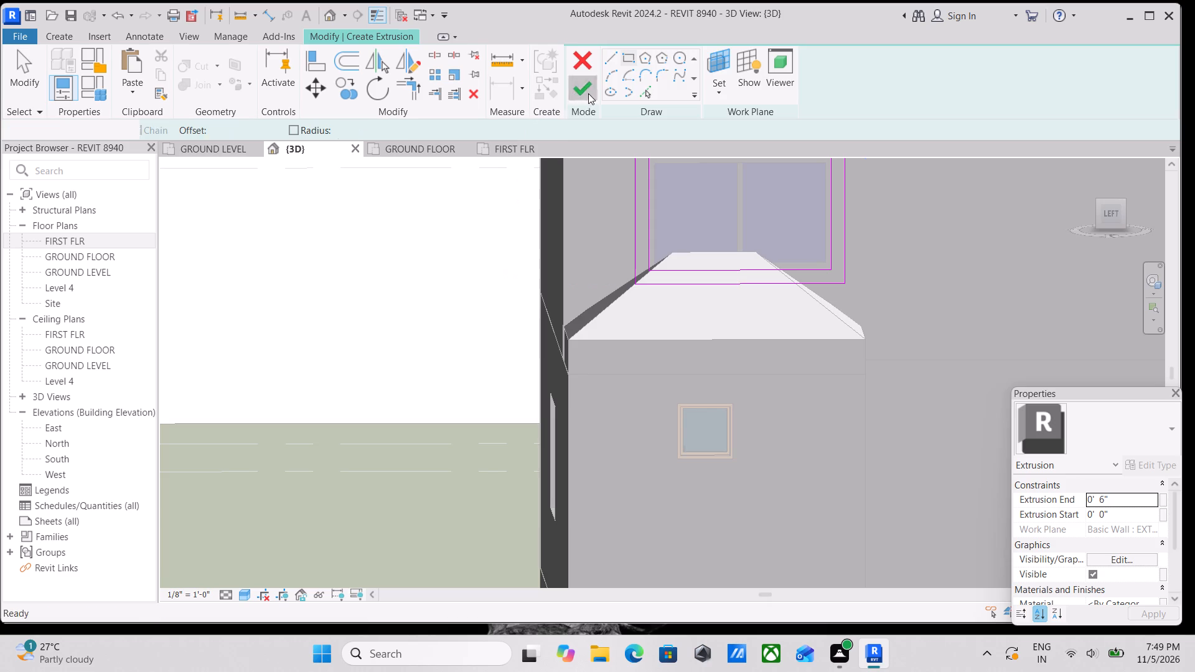
scroll(758, 352, down, 2)
shift+middle_drag(758, 355, 851, 477)
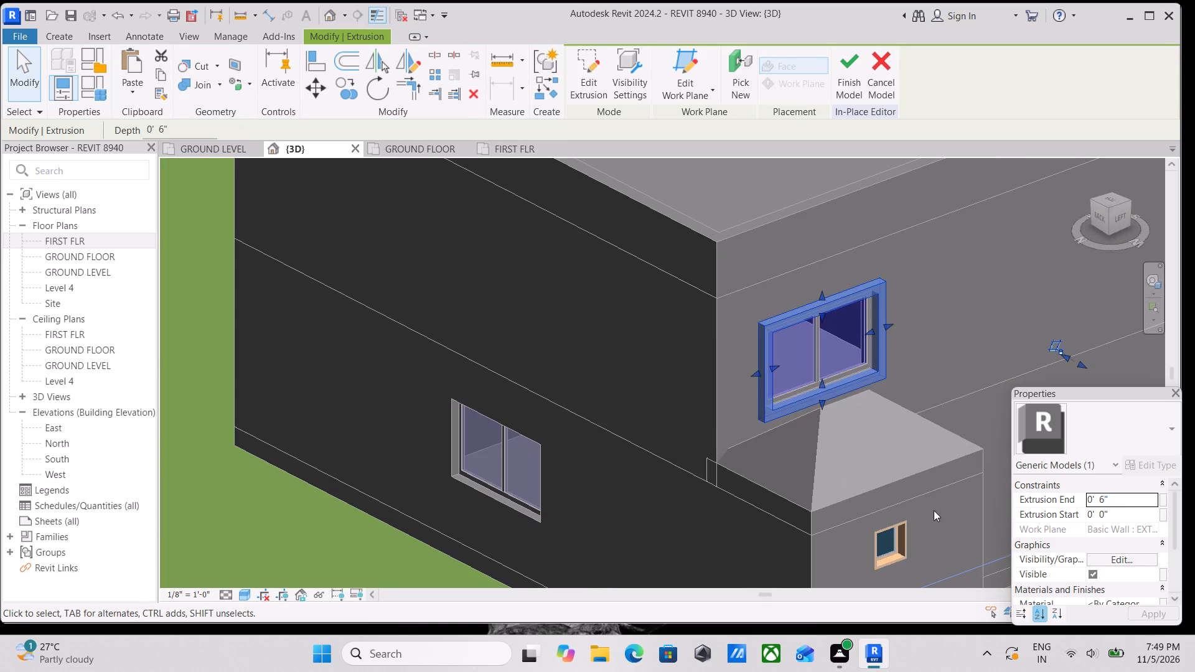
Assign the WALL PAINT material to the window frame extrusion and finish the in-place model.
scroll(1194, 561, down, 3)
click(1148, 546)
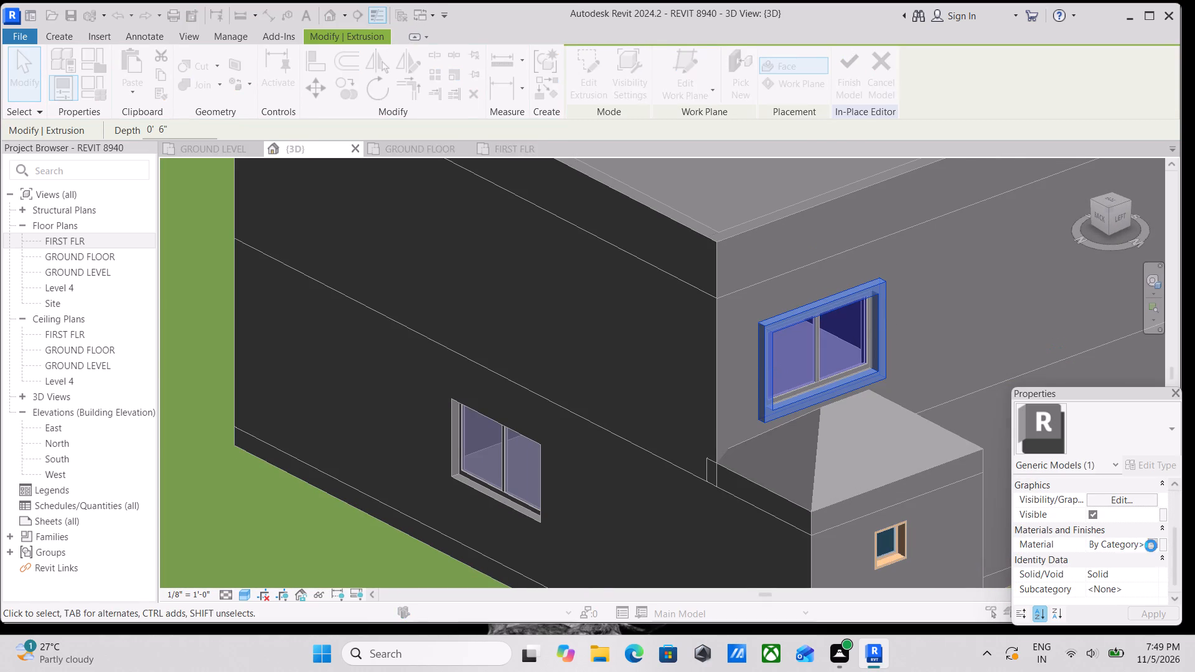
click(718, 519)
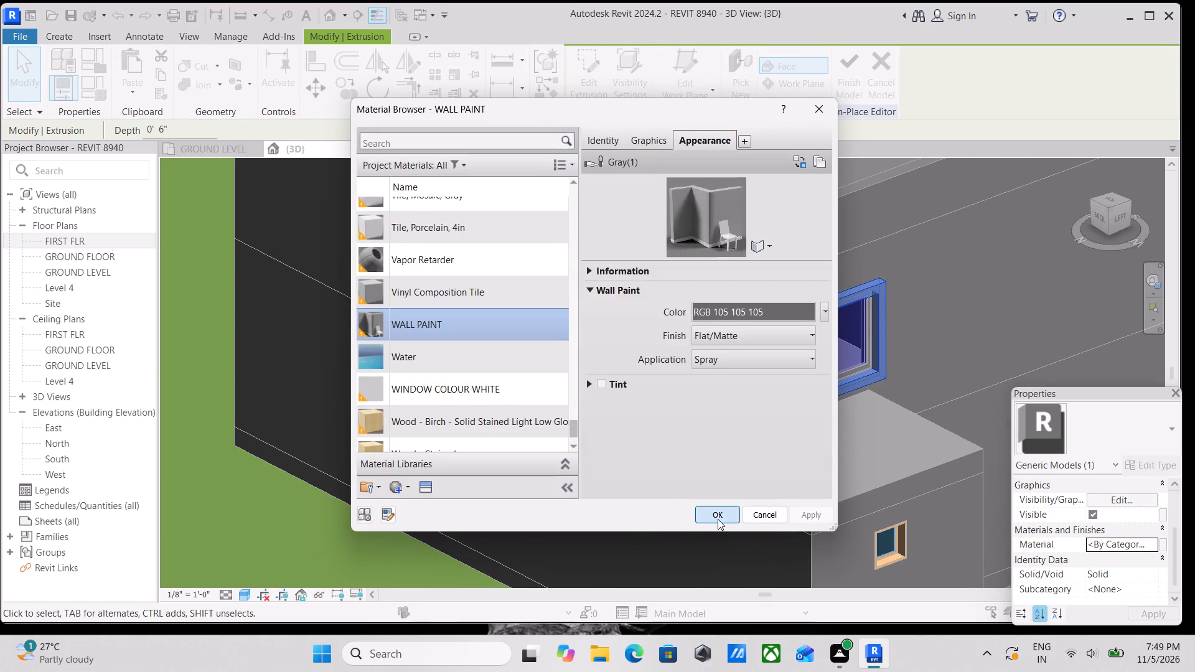
middle_drag(865, 409, 857, 487)
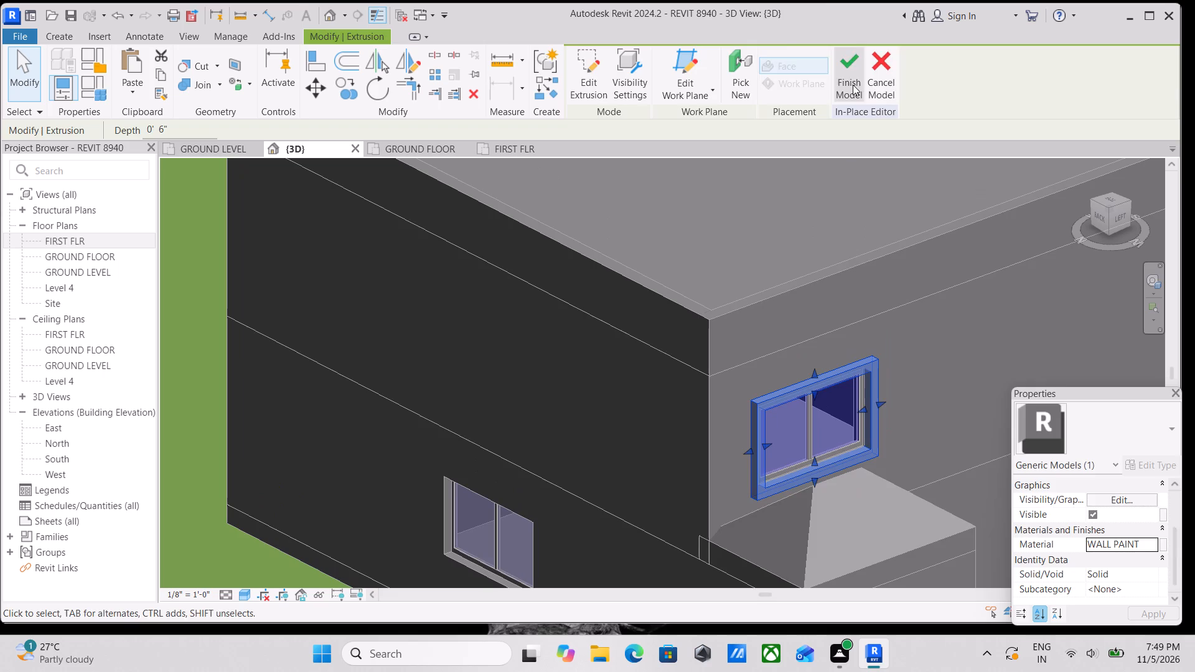
click(853, 85)
Examine the other sides of the house for windows that still need a projecting frame.
middle_drag(810, 376, 801, 297)
shift+scroll(801, 297, down, 1)
shift+middle_drag(789, 371, 907, 383)
middle_drag(861, 398, 842, 278)
shift+middle_drag(759, 454, 571, 385)
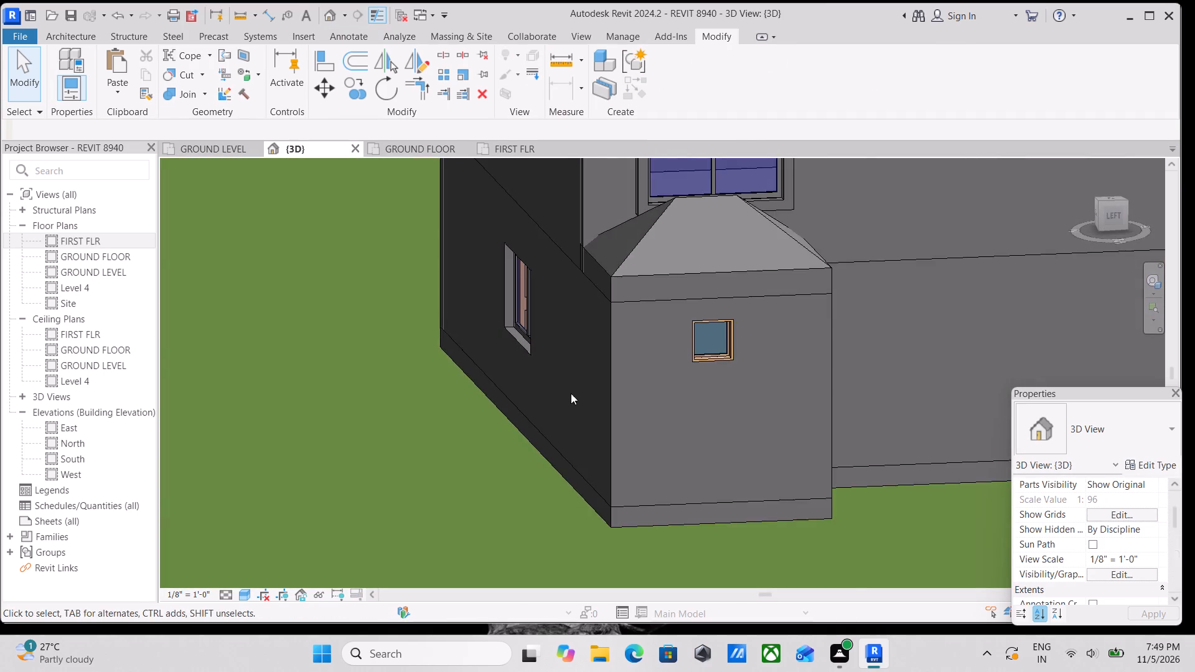
middle_drag(572, 396, 868, 485)
middle_drag(764, 467, 517, 407)
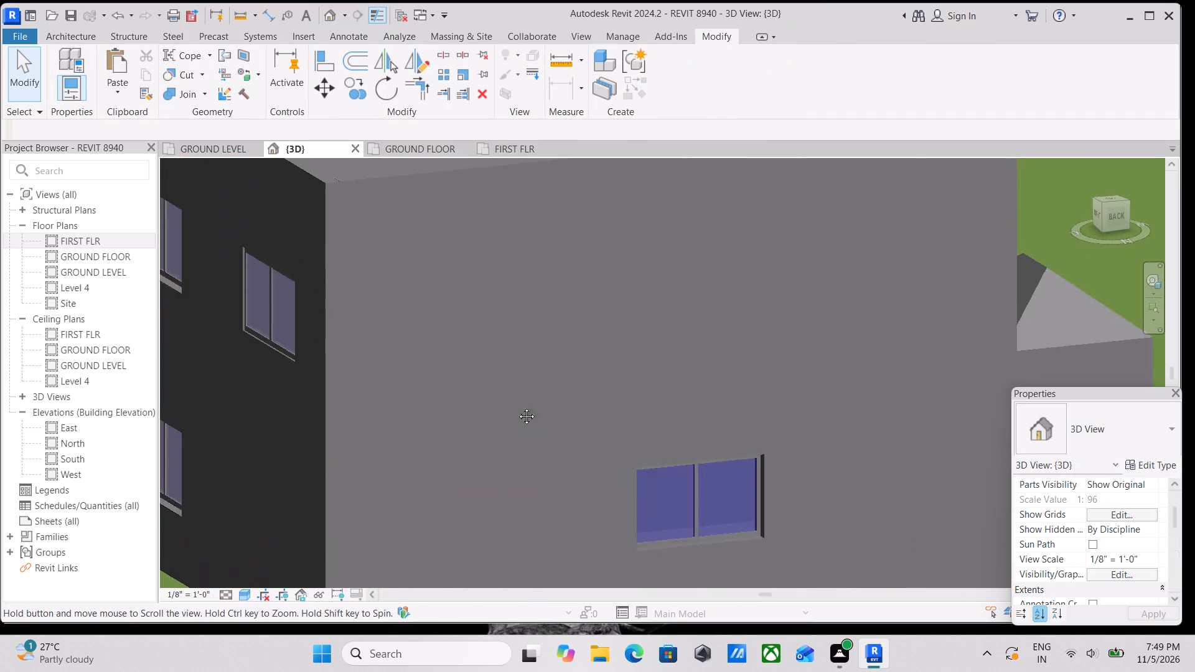
middle_drag(517, 407, 735, 424)
middle_drag(734, 424, 608, 405)
scroll(741, 383, up, 2)
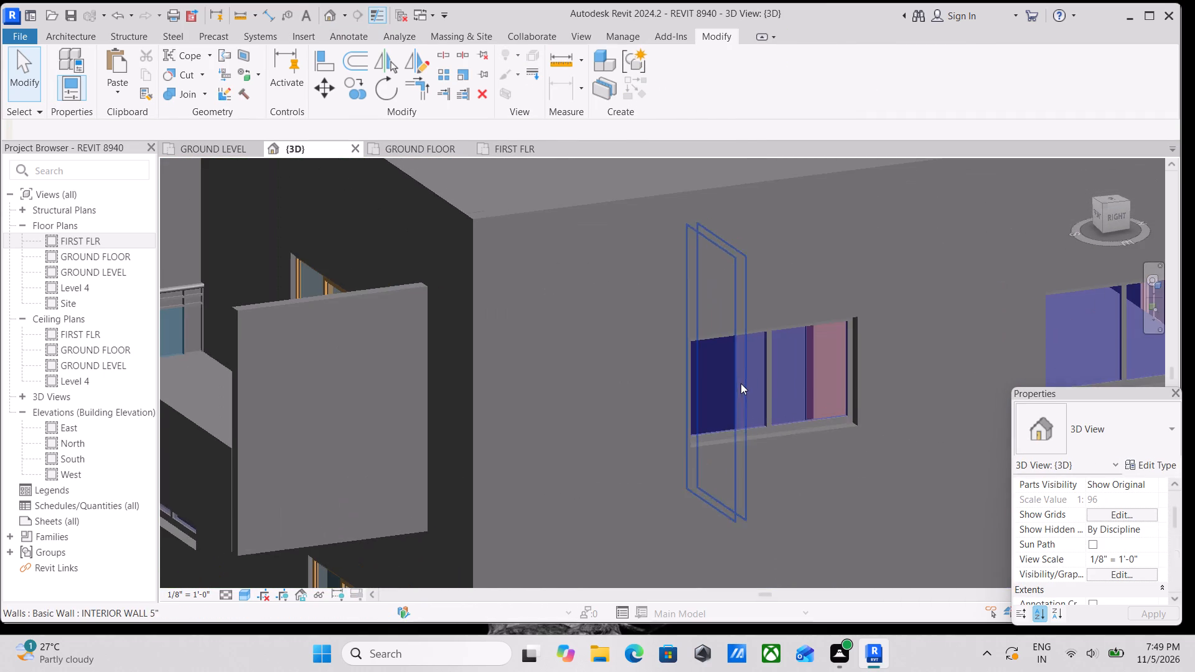
Create an in-place component in the Generic Models category and start an extrusion for the window frames on the house's right side.
click(75, 38)
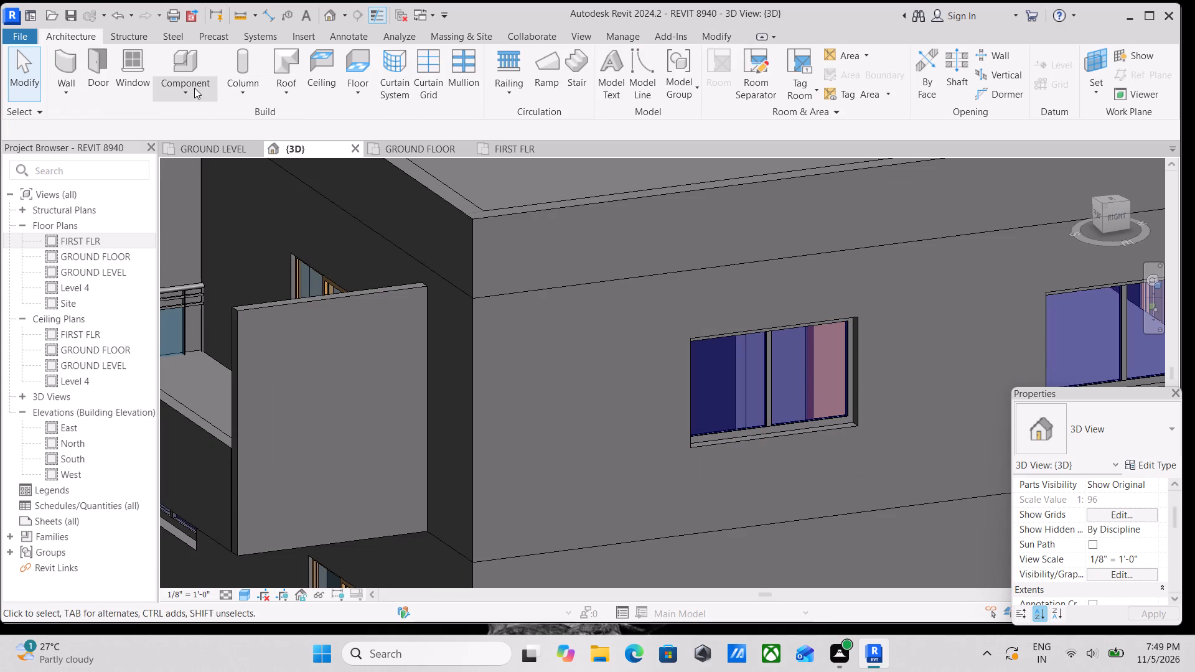
click(194, 88)
click(197, 162)
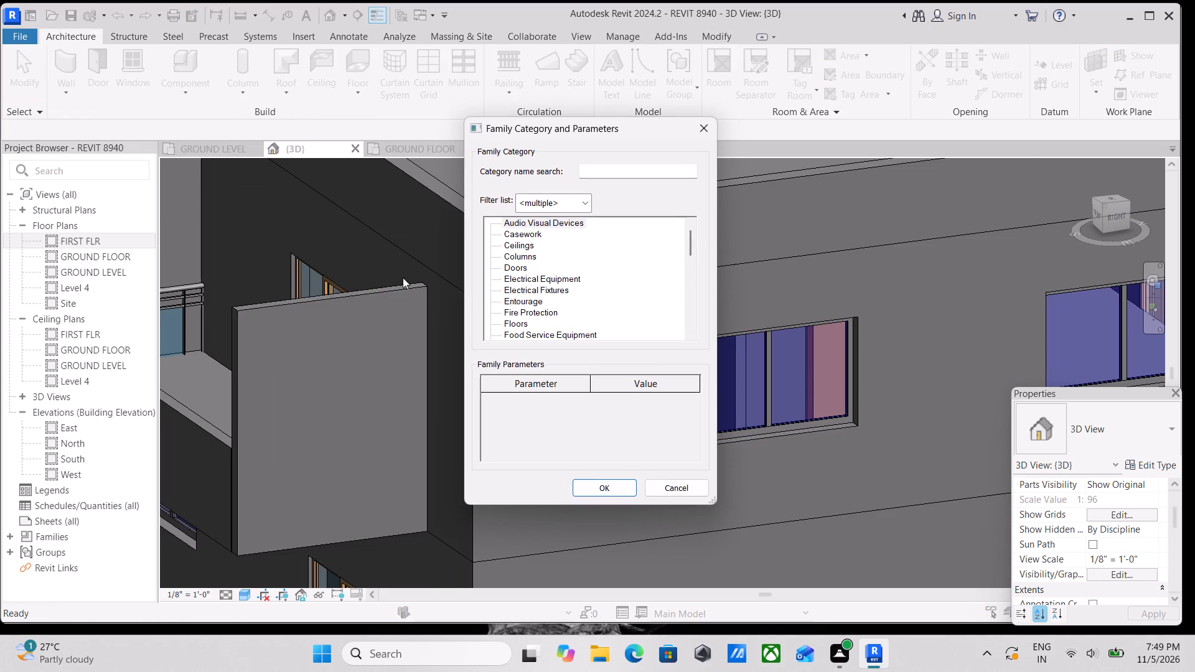
scroll(507, 297, down, 5)
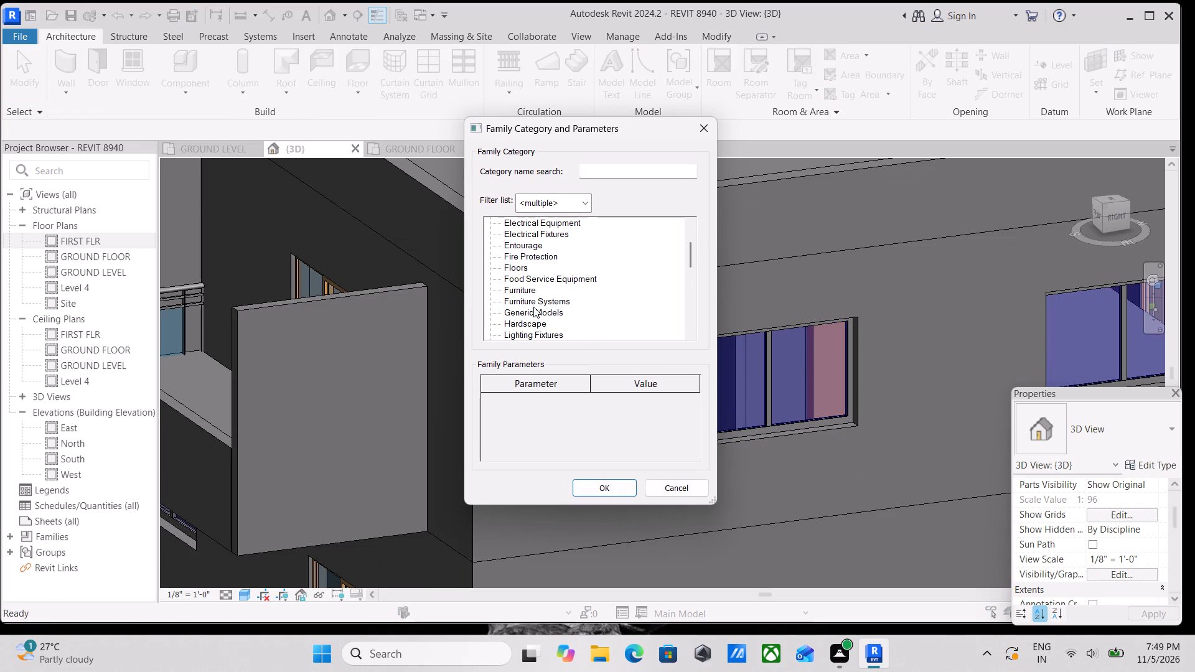
click(533, 307)
click(583, 491)
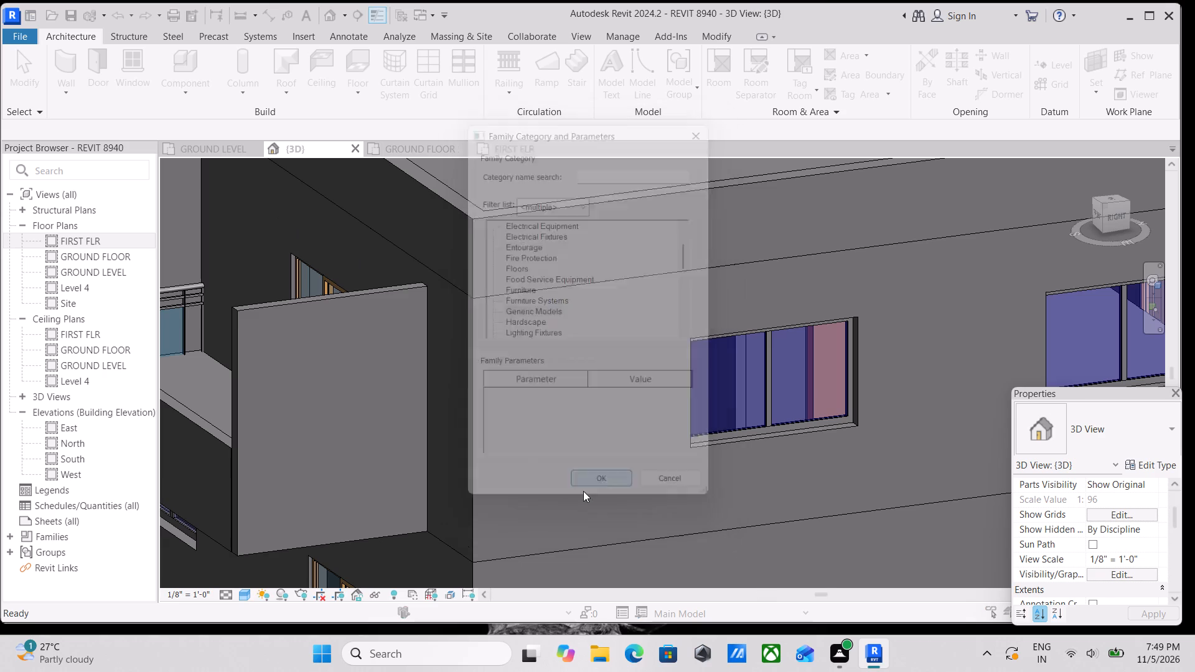
click(593, 348)
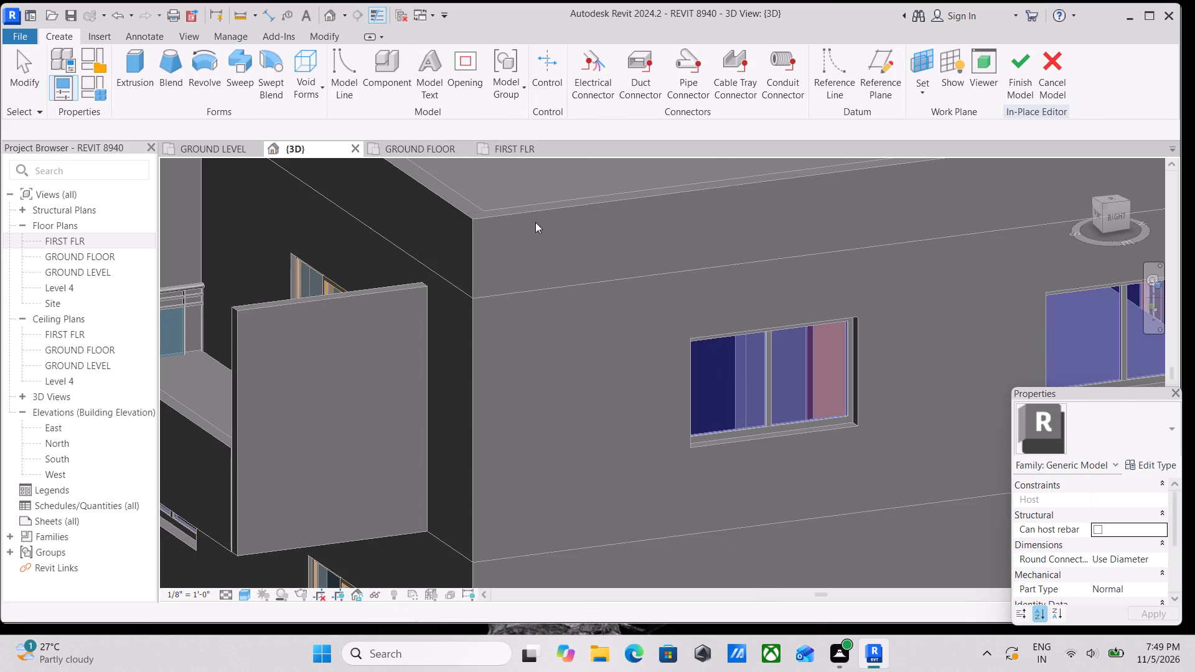
click(923, 93)
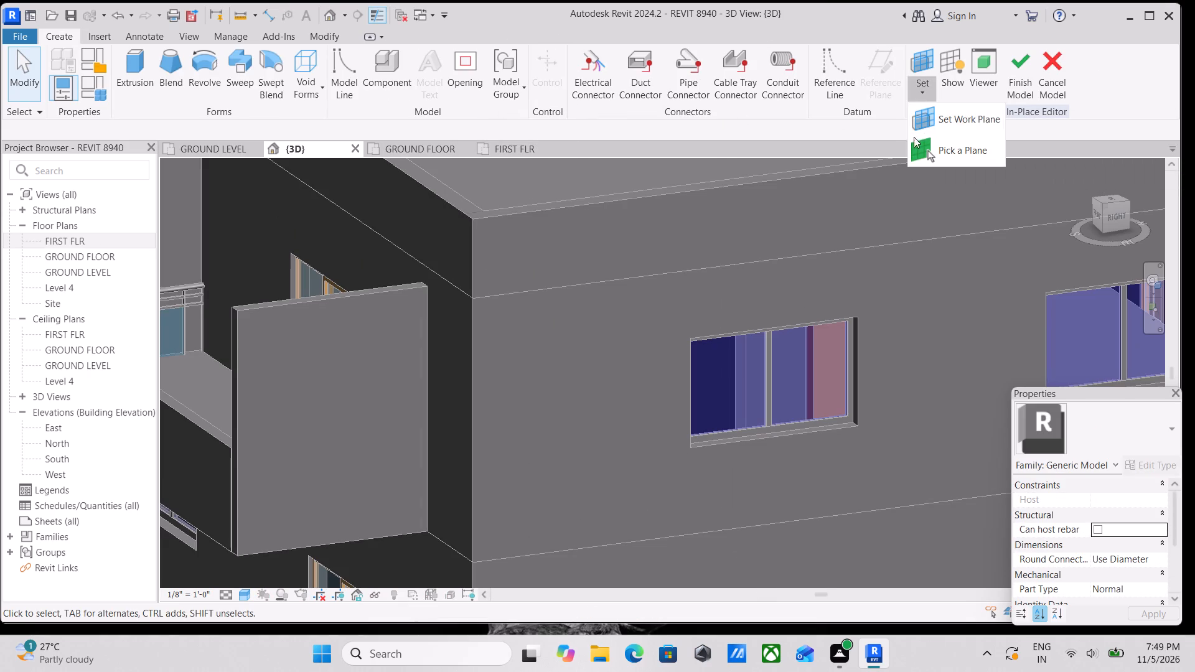
click(914, 143)
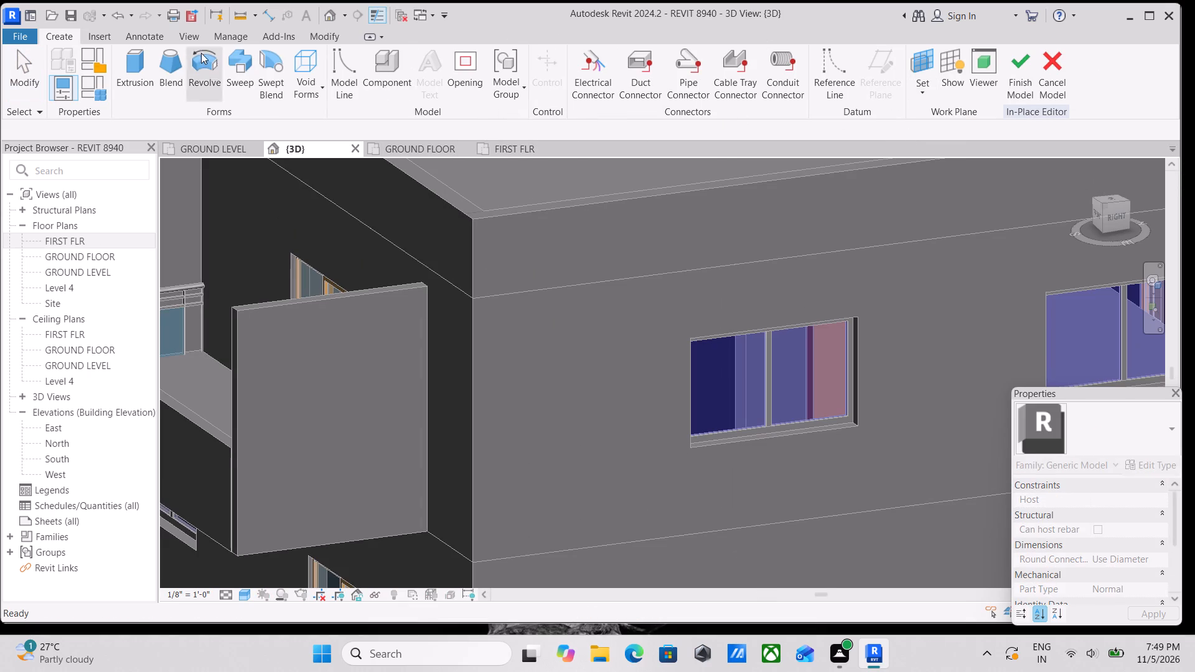
click(136, 79)
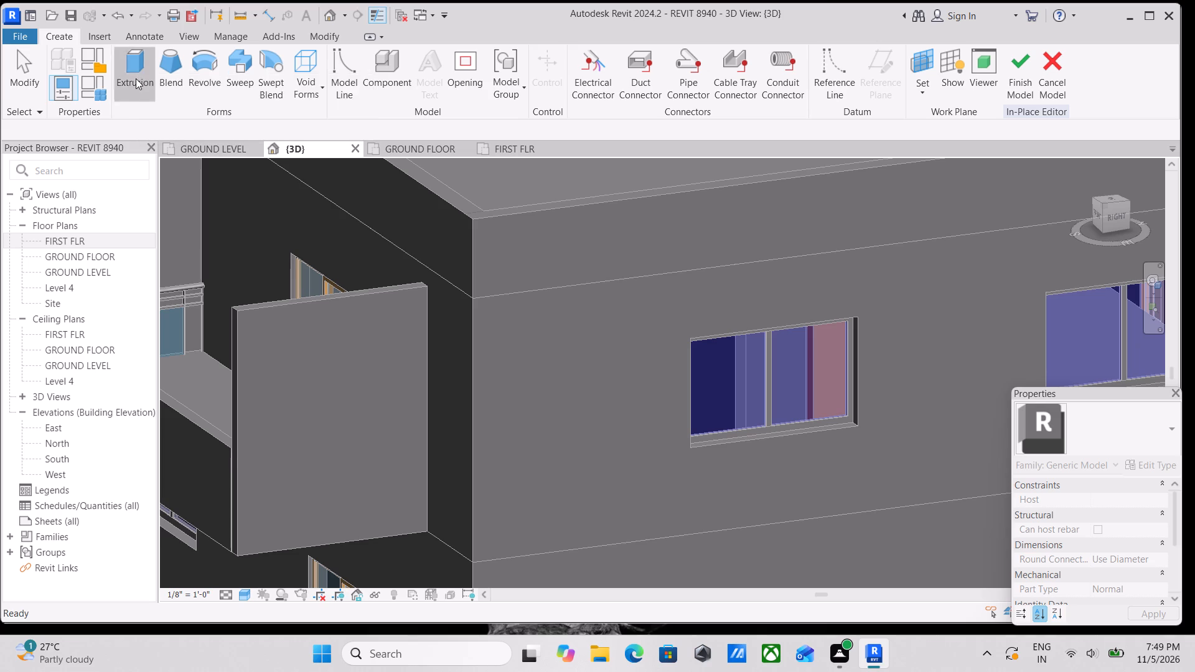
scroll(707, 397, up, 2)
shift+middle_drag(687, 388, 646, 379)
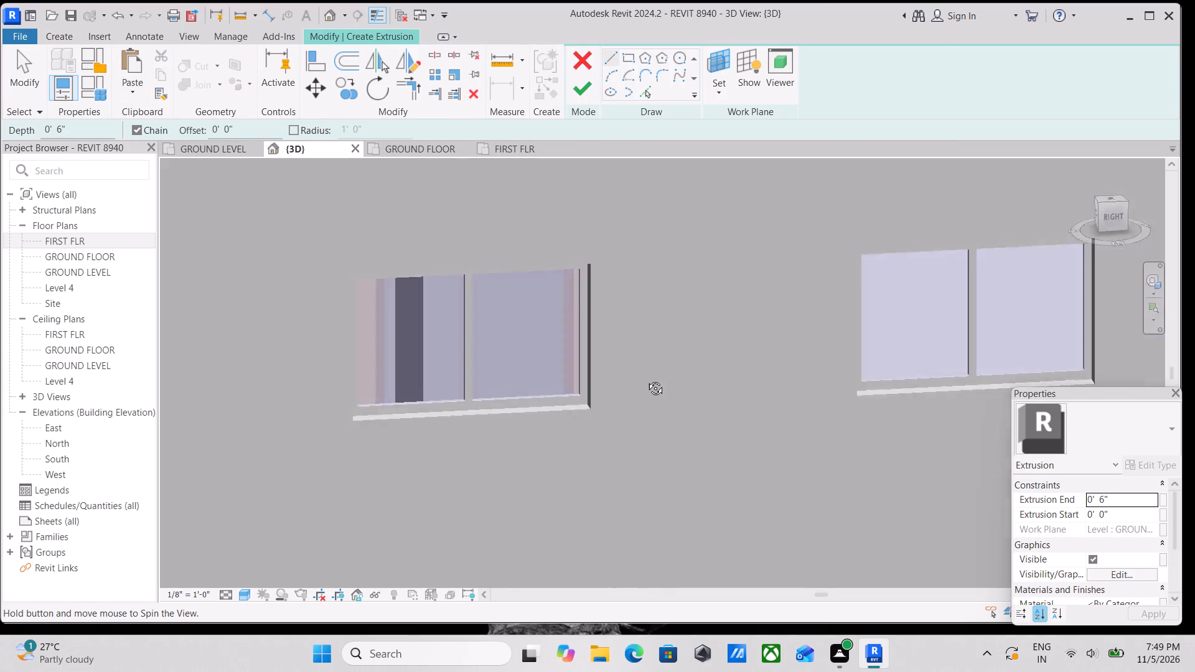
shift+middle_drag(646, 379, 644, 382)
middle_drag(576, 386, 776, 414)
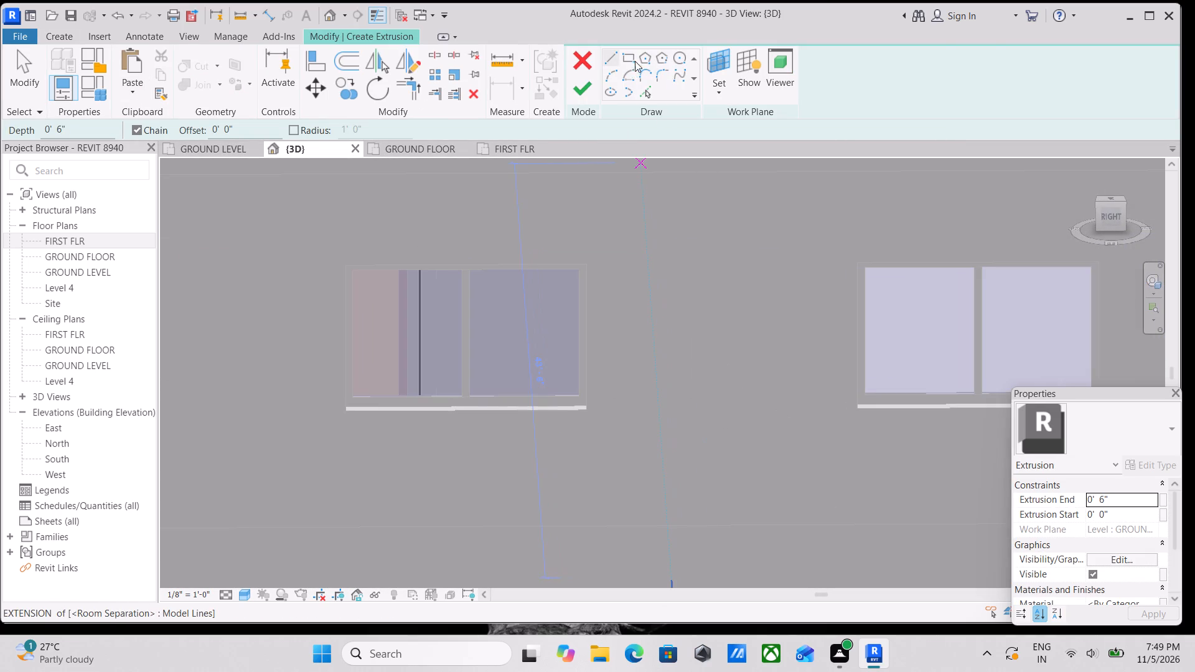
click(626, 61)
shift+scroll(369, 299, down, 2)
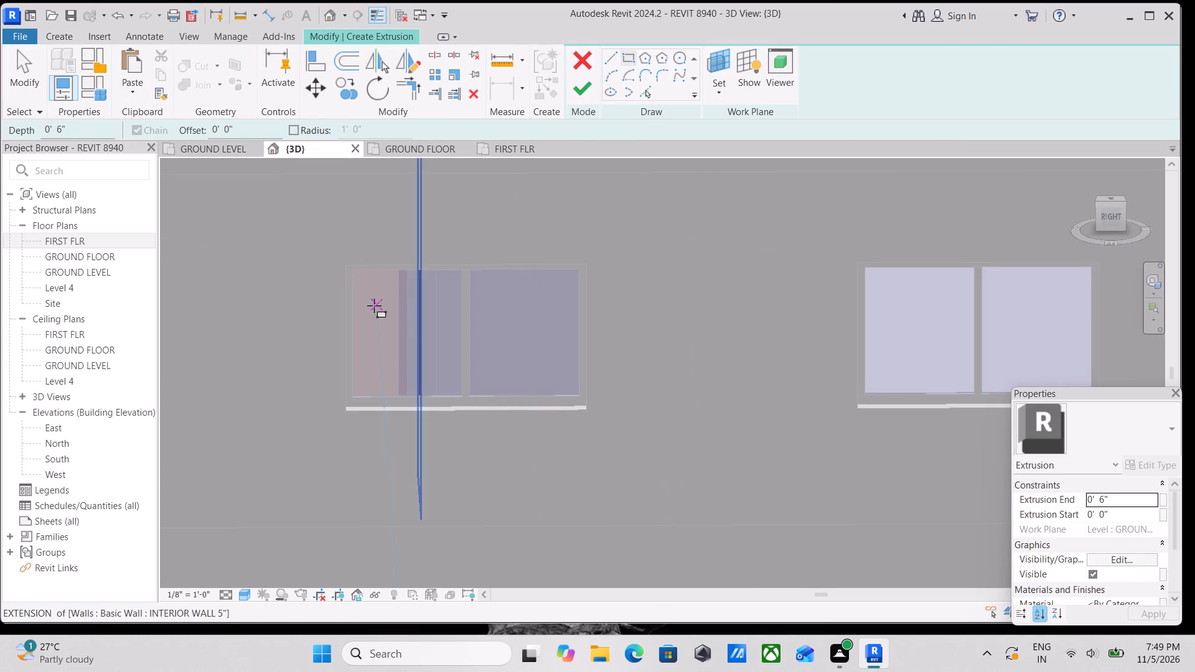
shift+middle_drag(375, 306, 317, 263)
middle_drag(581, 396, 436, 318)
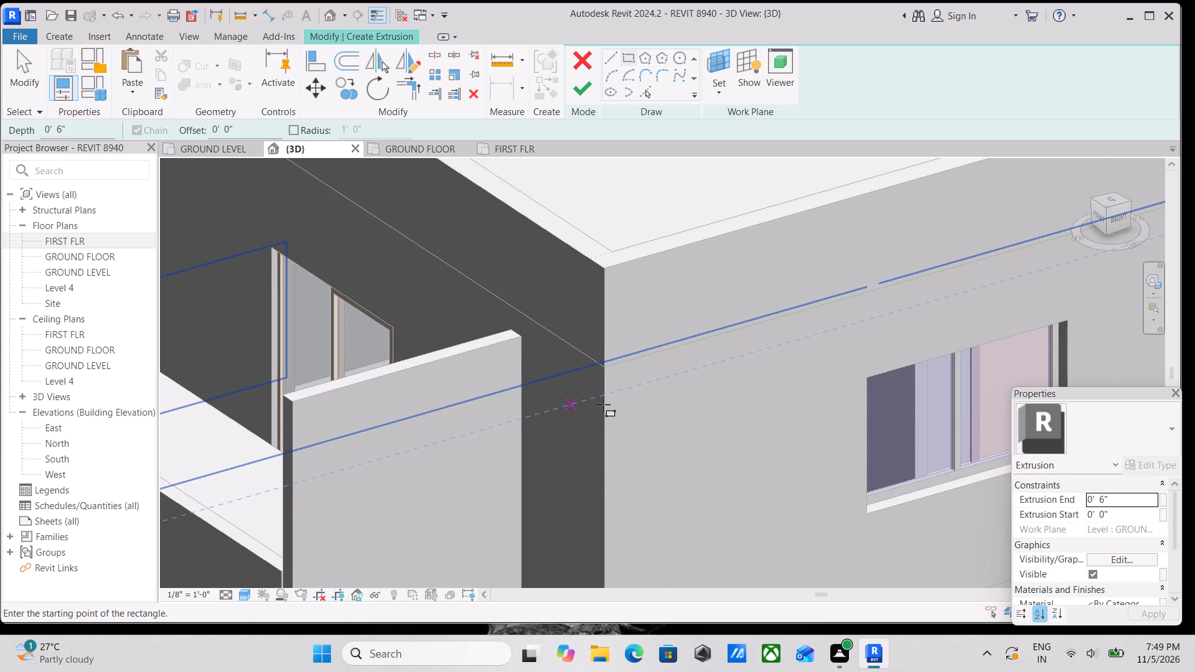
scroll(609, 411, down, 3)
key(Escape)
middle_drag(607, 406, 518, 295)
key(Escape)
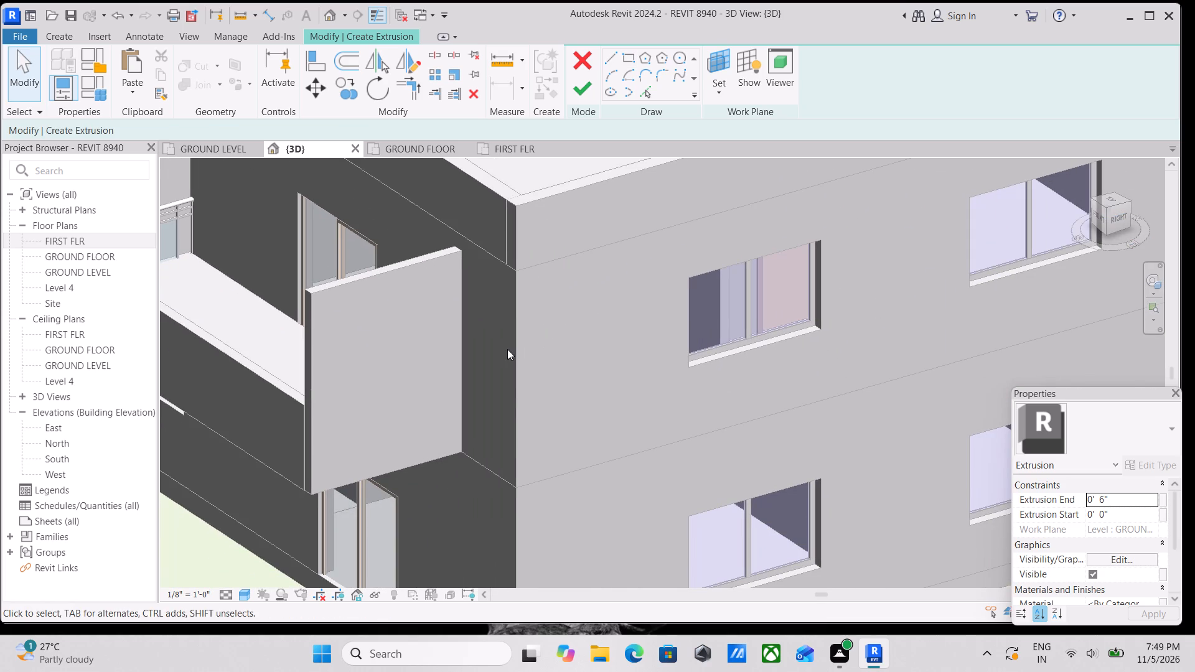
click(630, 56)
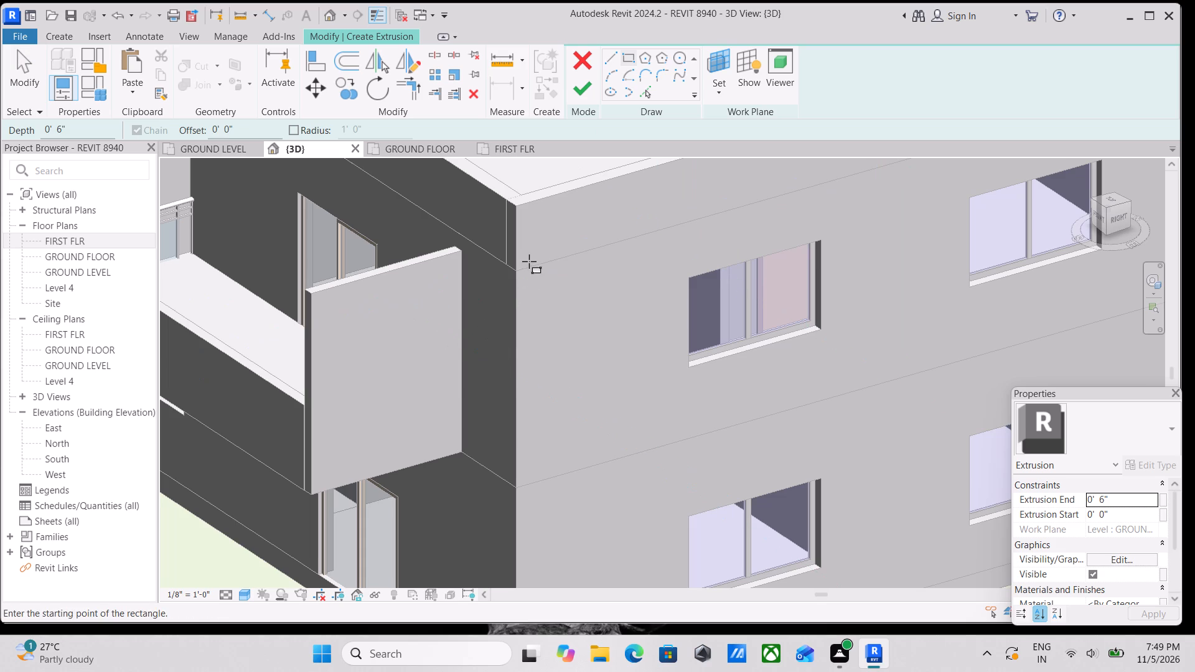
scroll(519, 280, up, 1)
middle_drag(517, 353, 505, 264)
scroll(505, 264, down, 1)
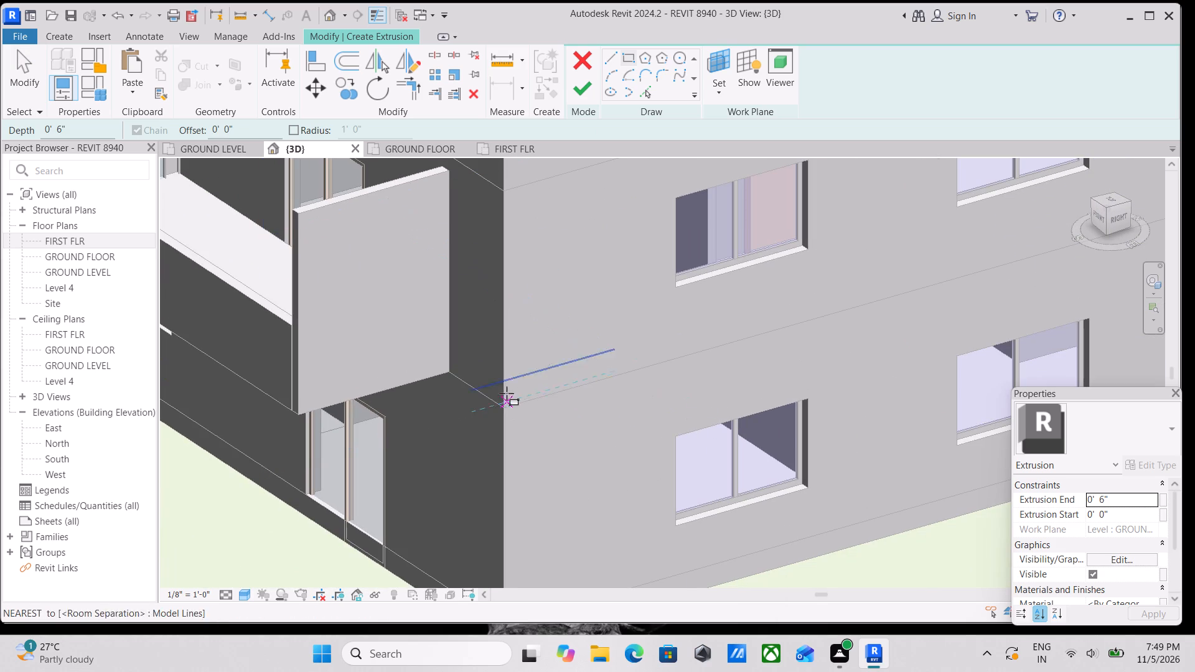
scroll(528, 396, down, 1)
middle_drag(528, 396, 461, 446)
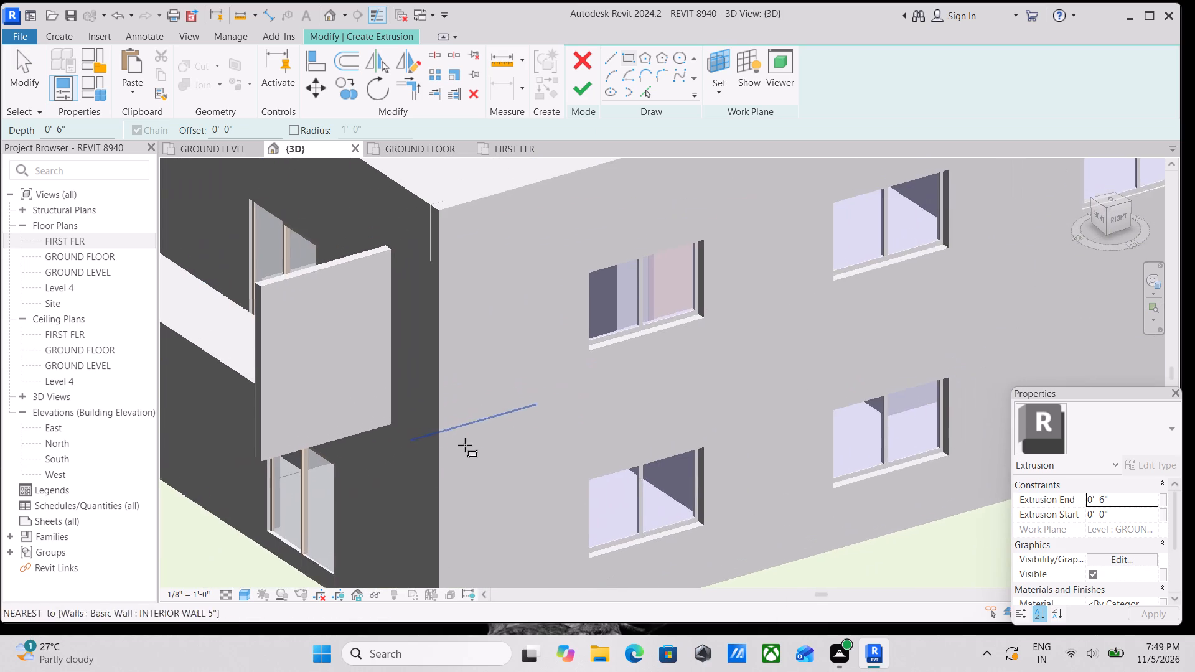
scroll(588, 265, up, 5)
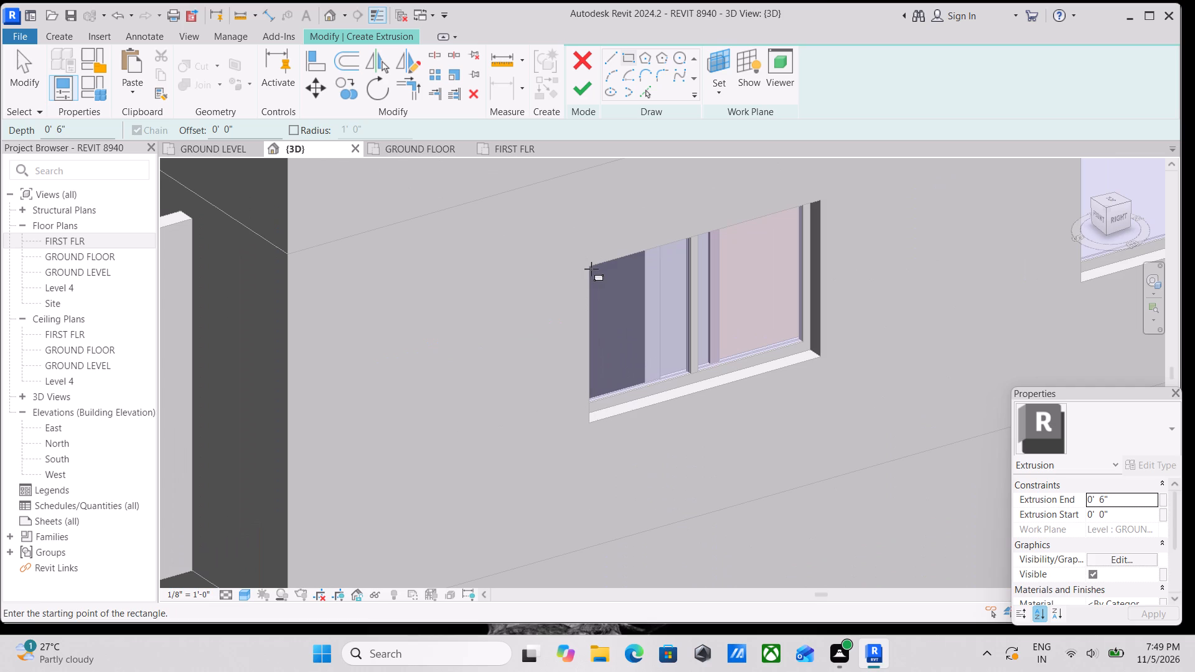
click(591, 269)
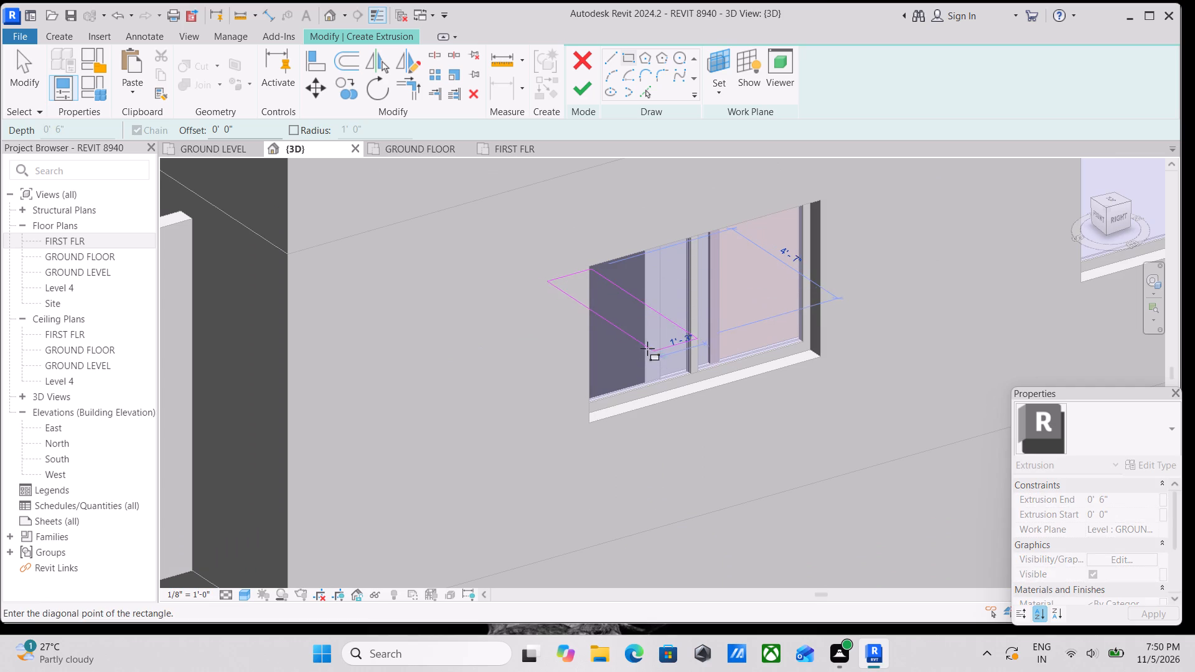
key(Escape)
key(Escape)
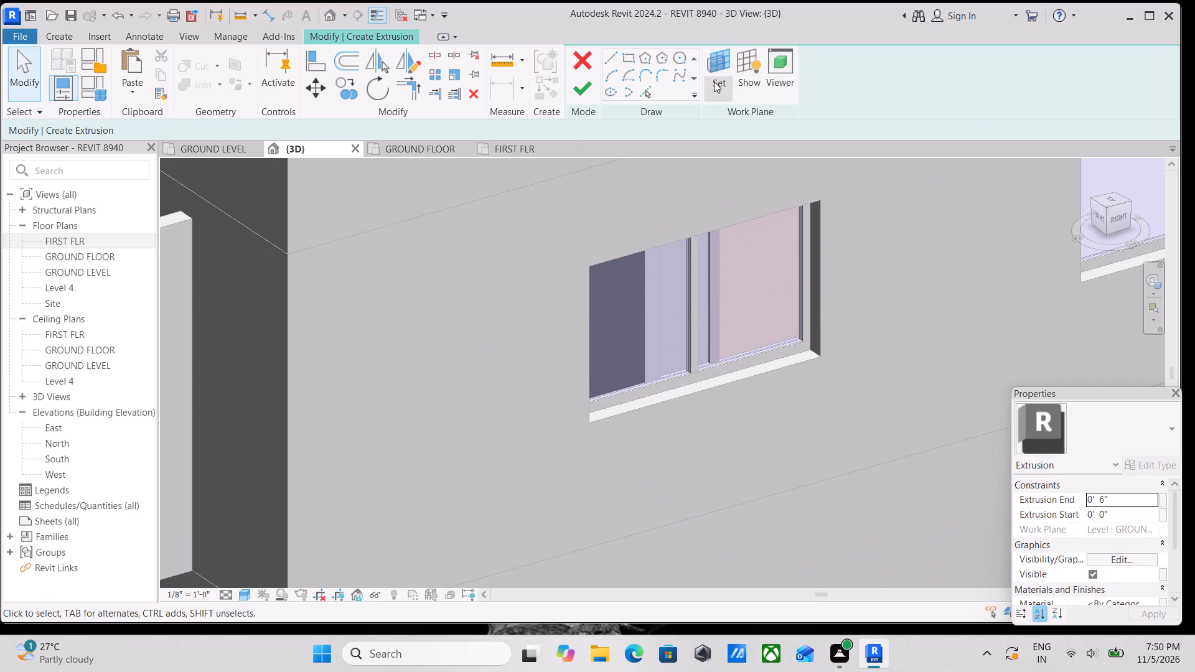
Set the extrusion's work plane to the outer face of the exterior wall on the house's right side.
click(713, 85)
click(733, 152)
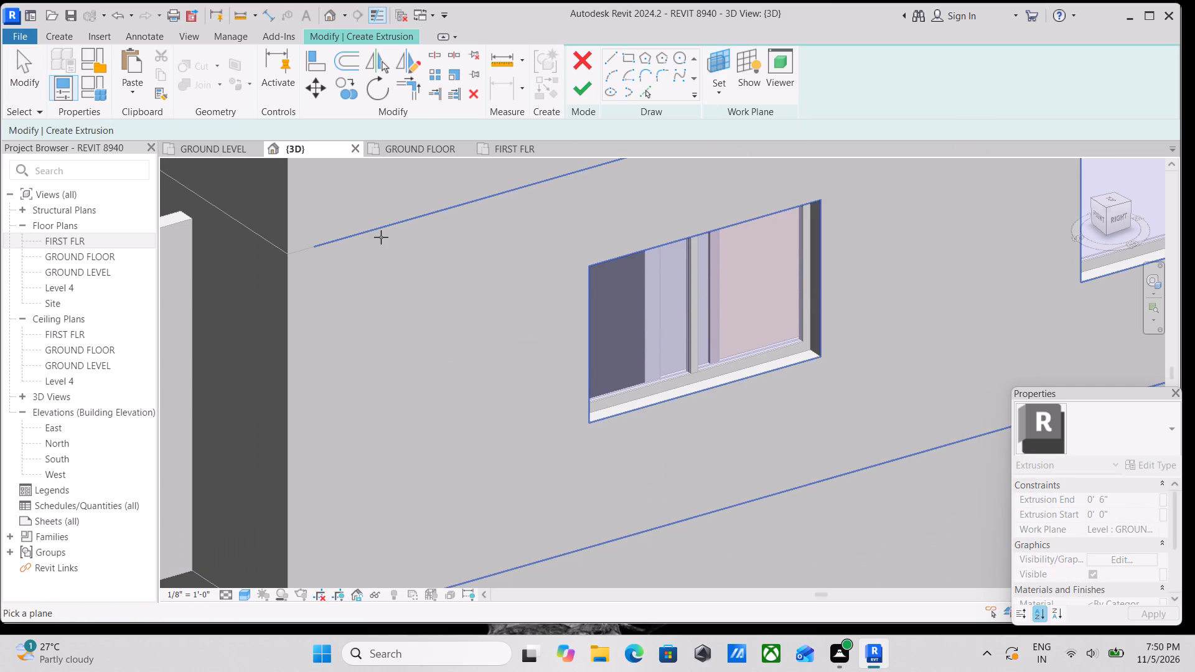
click(385, 233)
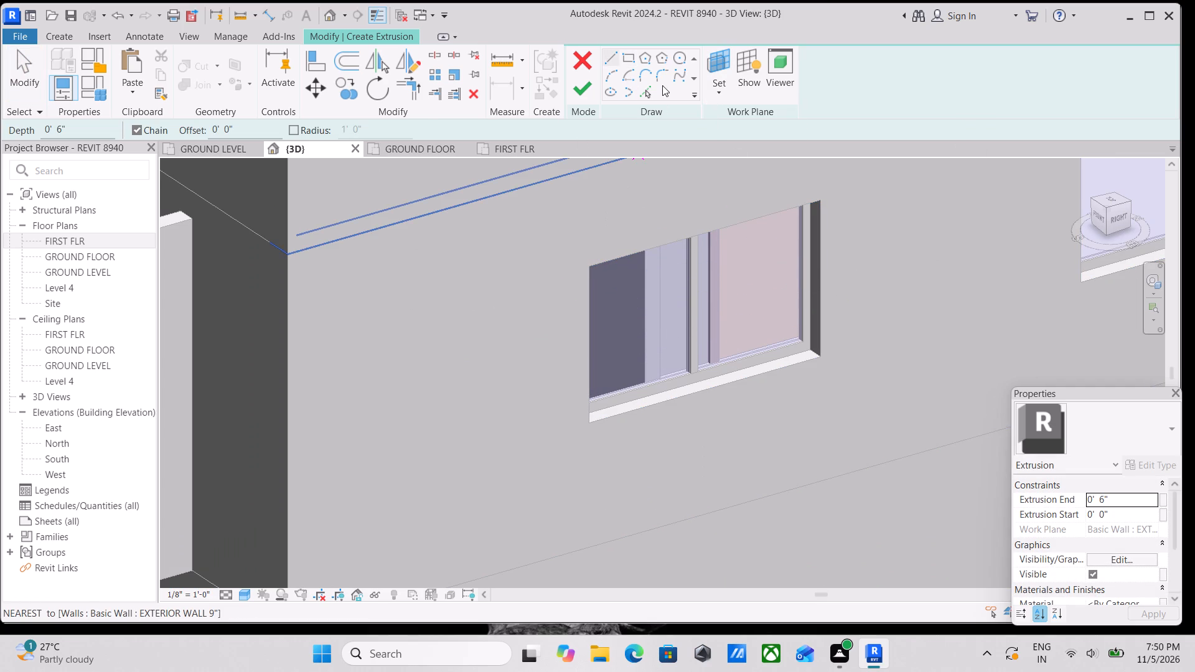
Sketch a rectangle tracing the first-floor window nearest the balcony corner, about 6'-7" by 4'-2".
click(632, 60)
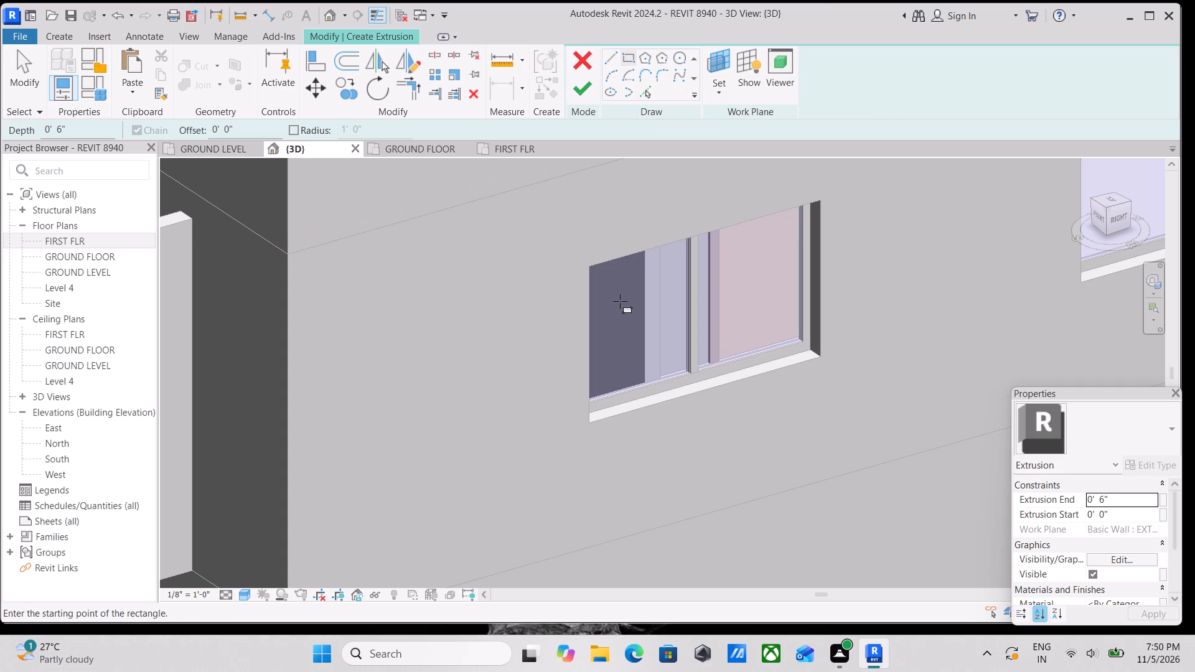
scroll(607, 291, up, 5)
click(586, 256)
middle_drag(760, 309, 424, 235)
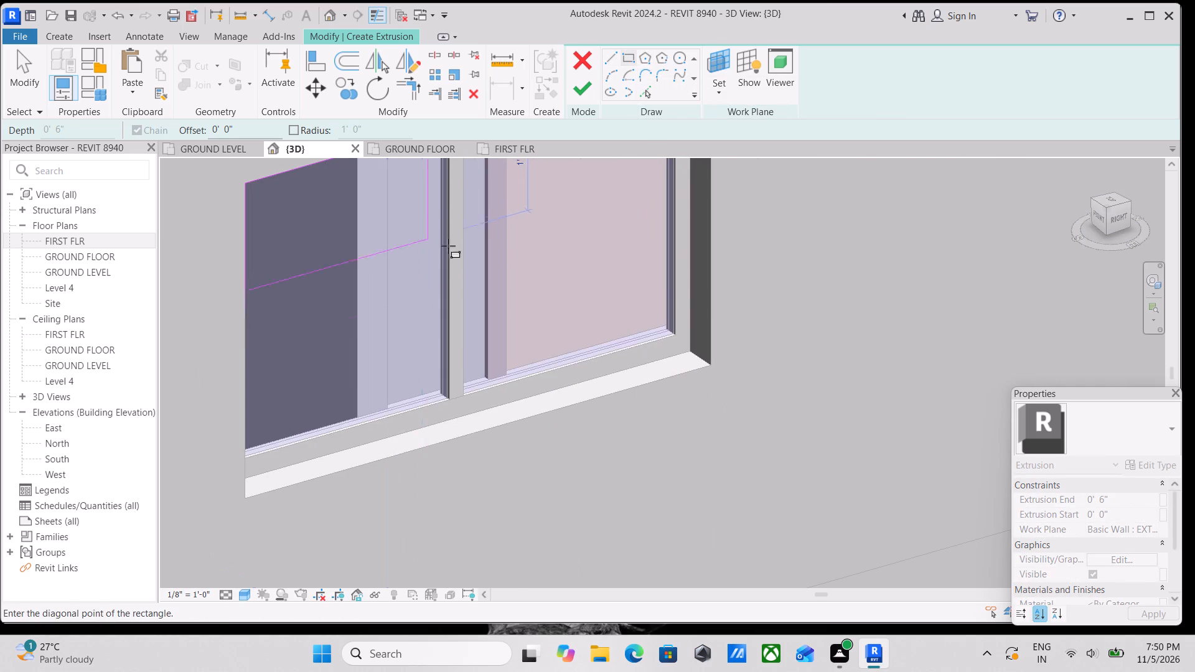
click(708, 363)
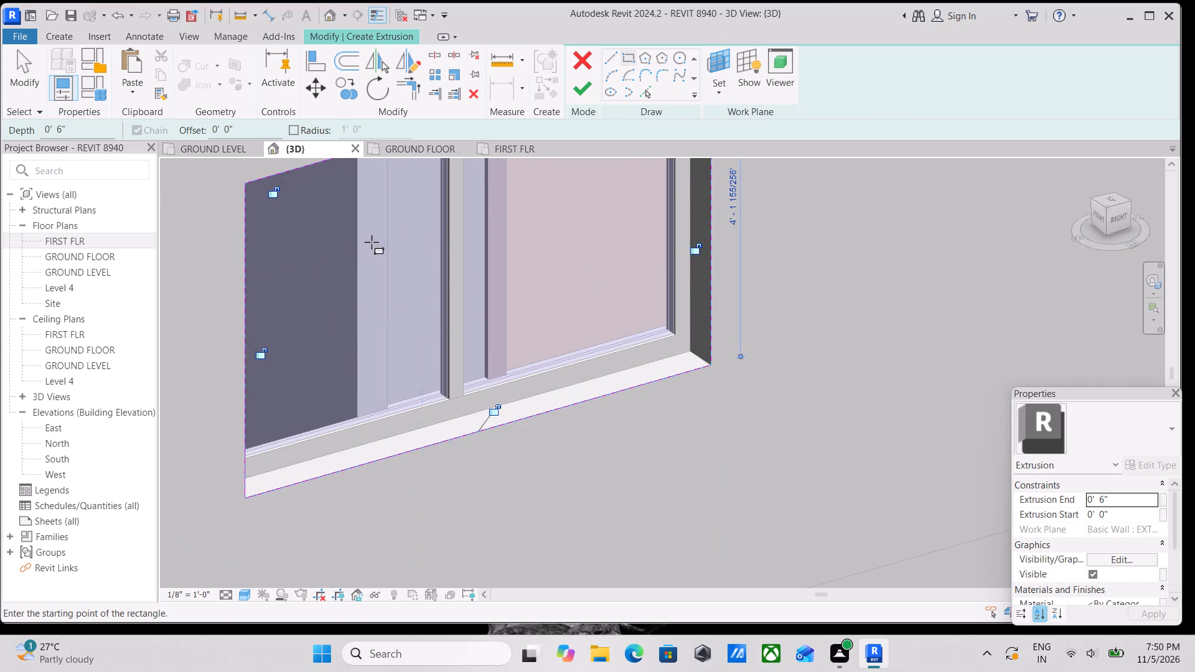
scroll(372, 242, down, 2)
middle_drag(372, 242, 454, 251)
middle_drag(454, 253, 495, 326)
scroll(495, 327, down, 1)
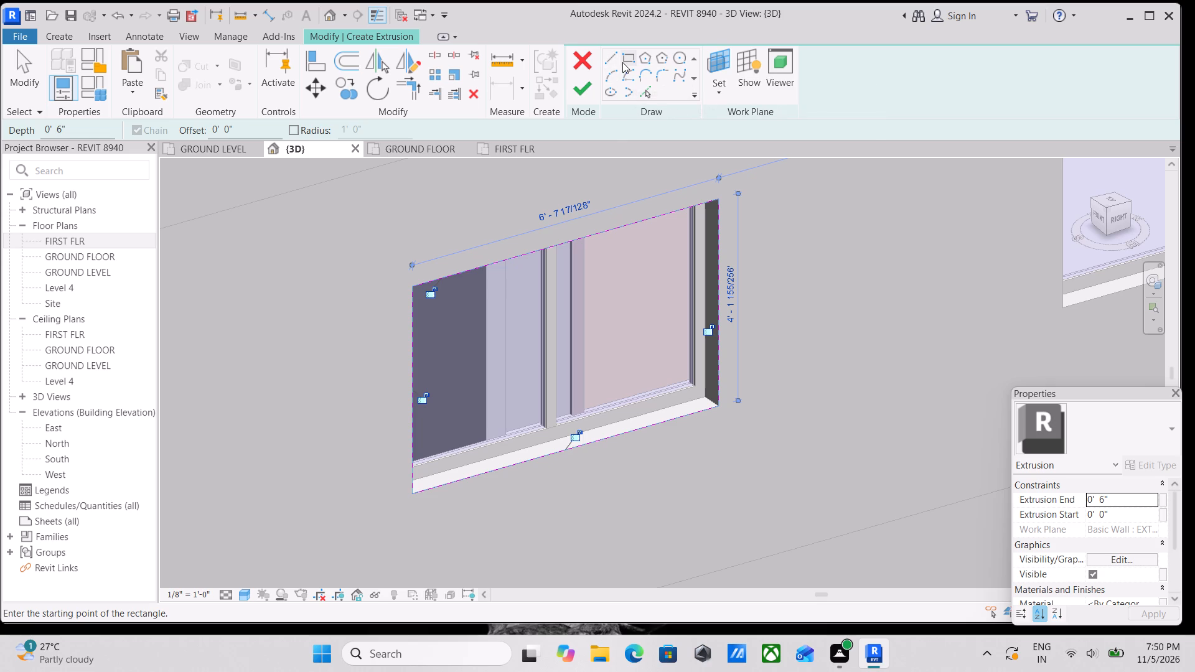
Set the sketch offset to 6" and draw the frame's outer rectangle around the first-floor window nearest the balcony corner.
scroll(629, 60, down, 3)
scroll(590, 183, down, 3)
scroll(644, 146, up, 4)
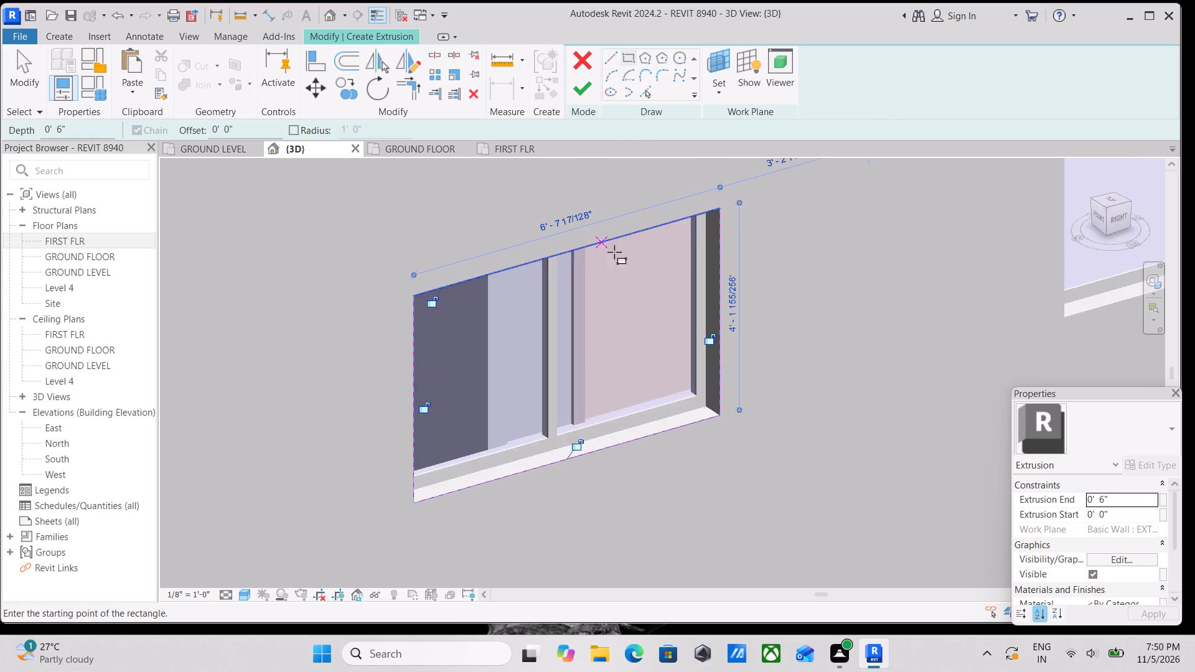
scroll(634, 264, down, 1)
middle_drag(634, 264, 613, 302)
scroll(613, 302, up, 1)
scroll(660, 30, up, 2)
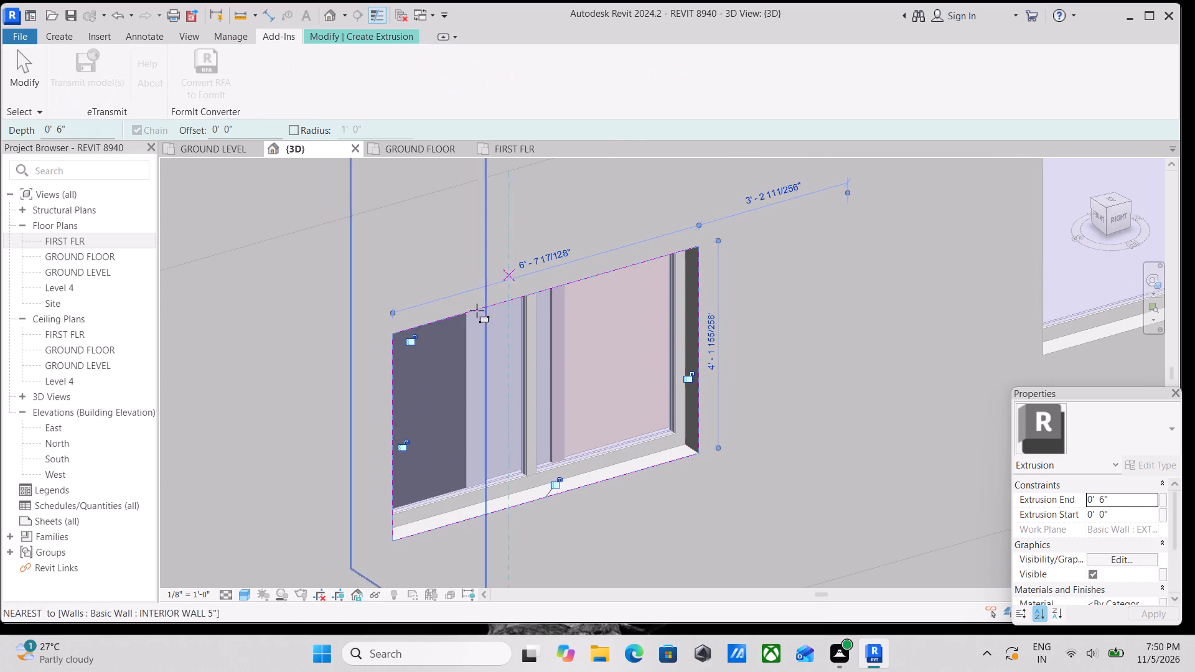
click(47, 36)
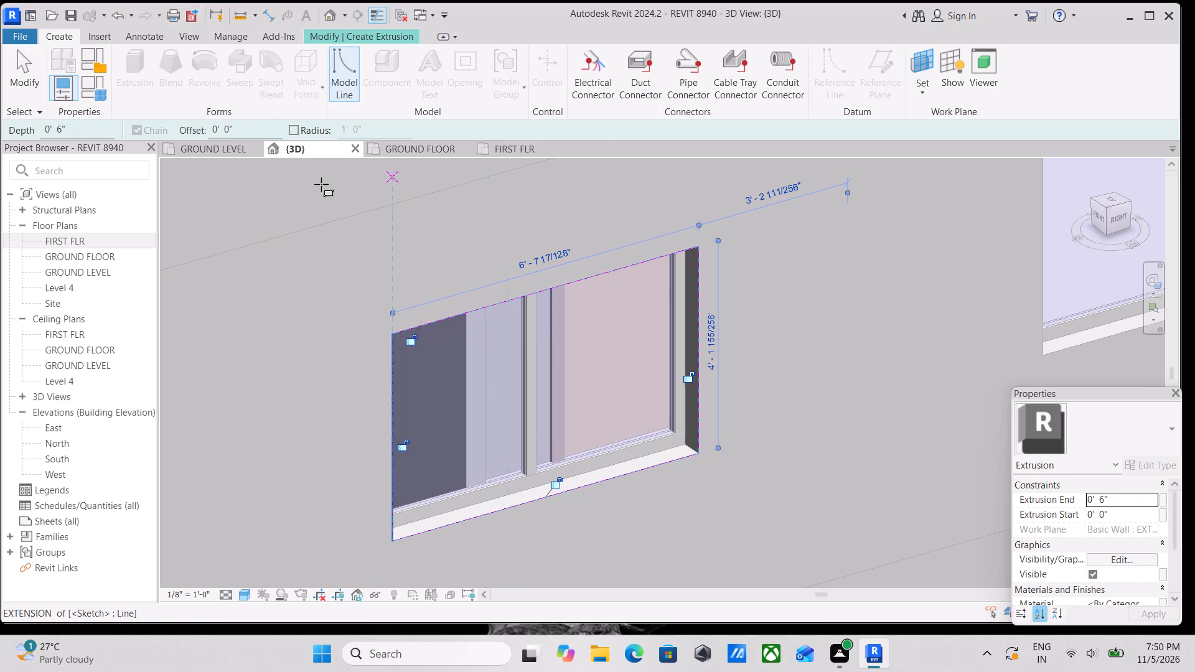
drag(241, 125, 162, 126)
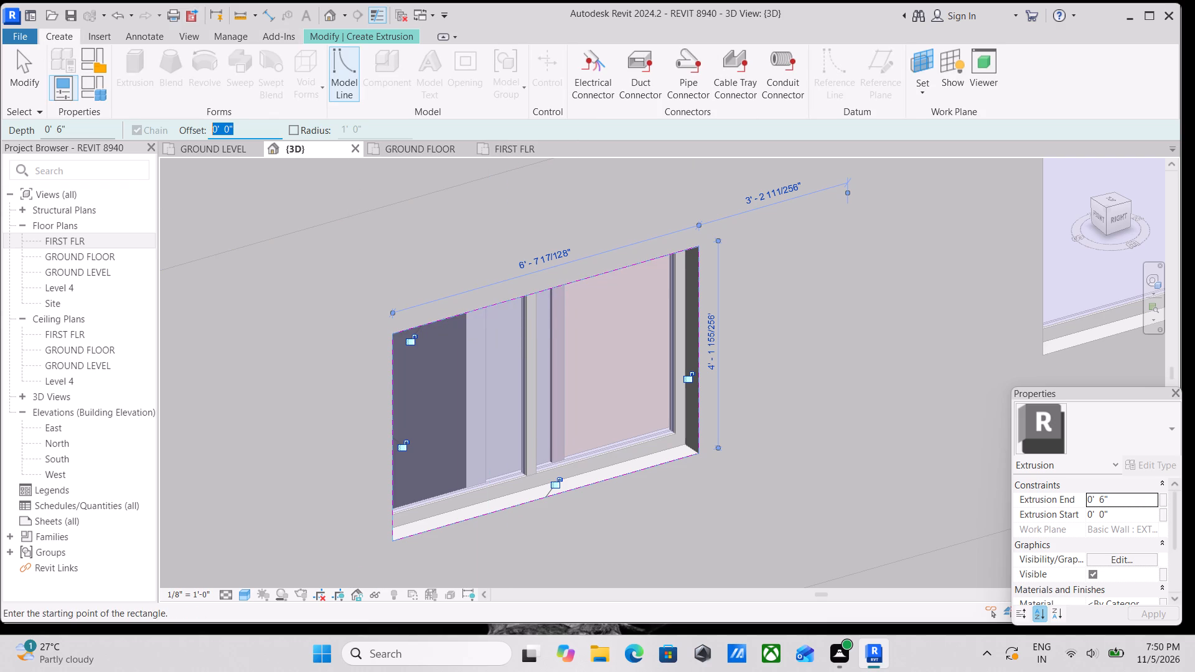
drag(162, 126, 113, 134)
key(6)
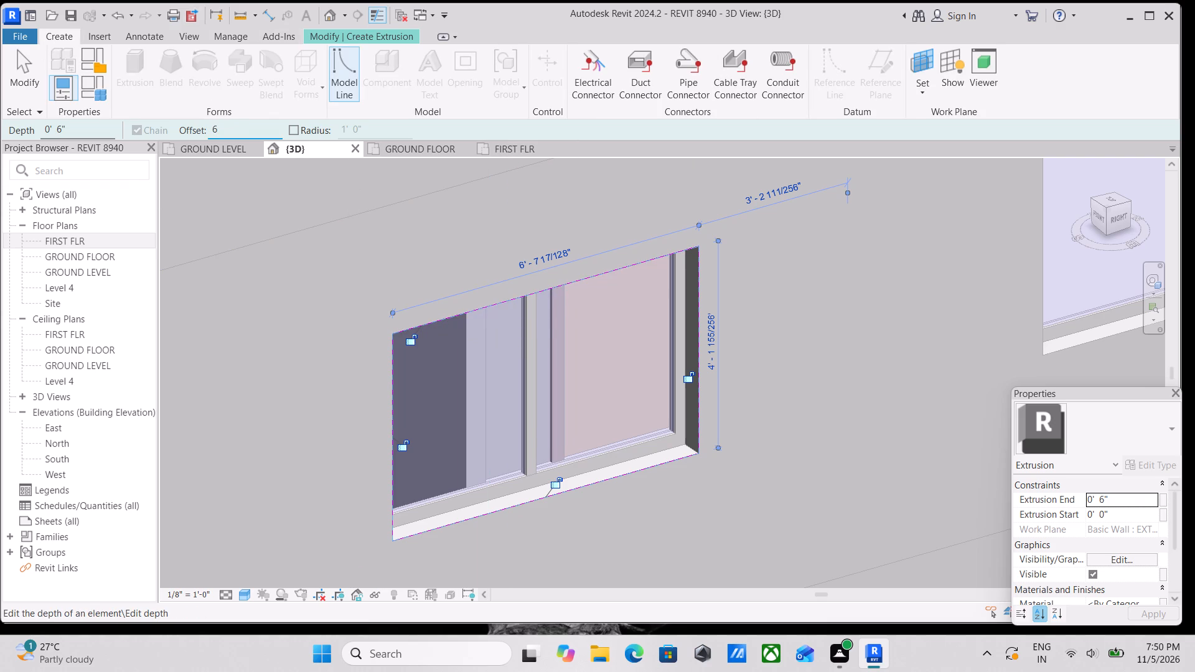
key(shift+quotedbl)
key(Return)
click(395, 335)
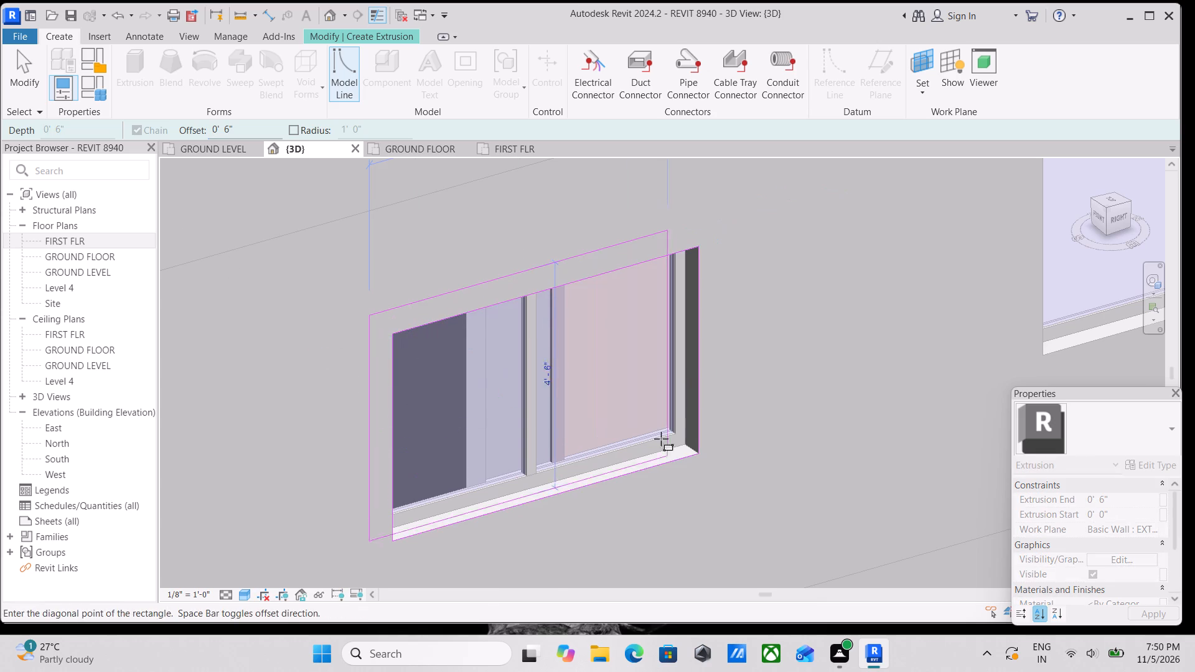
click(695, 454)
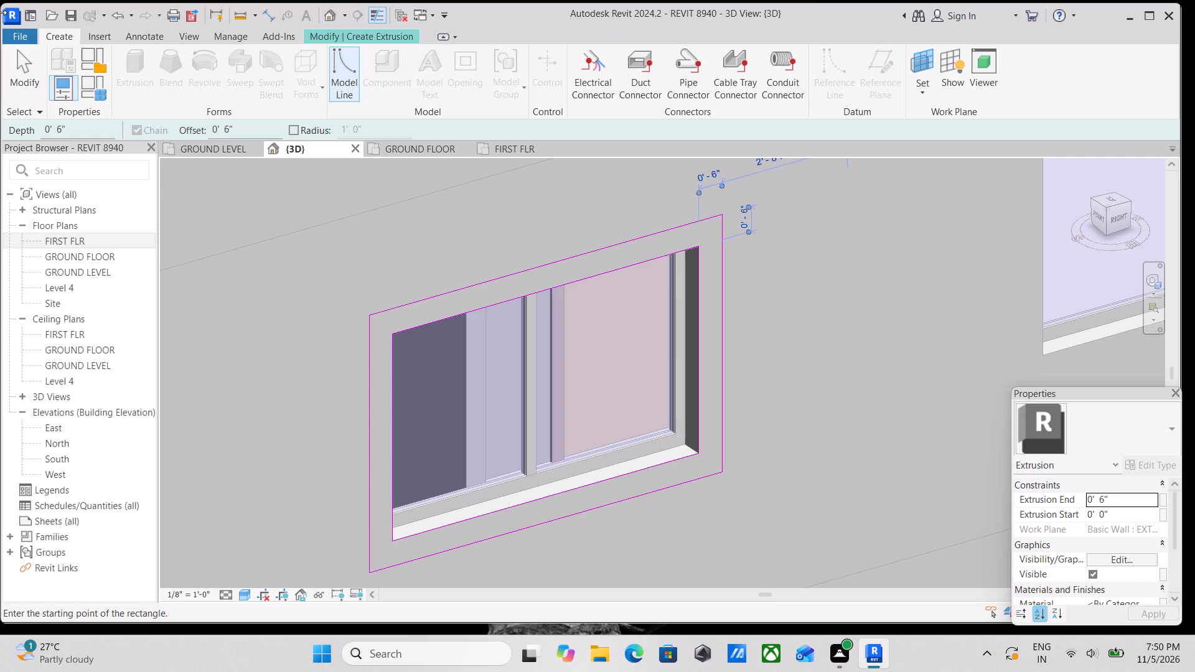
Sketch an outer frame rectangle with the 6" offset, about 7'-7" wide, around the middle first-floor window.
click(60, 34)
click(87, 35)
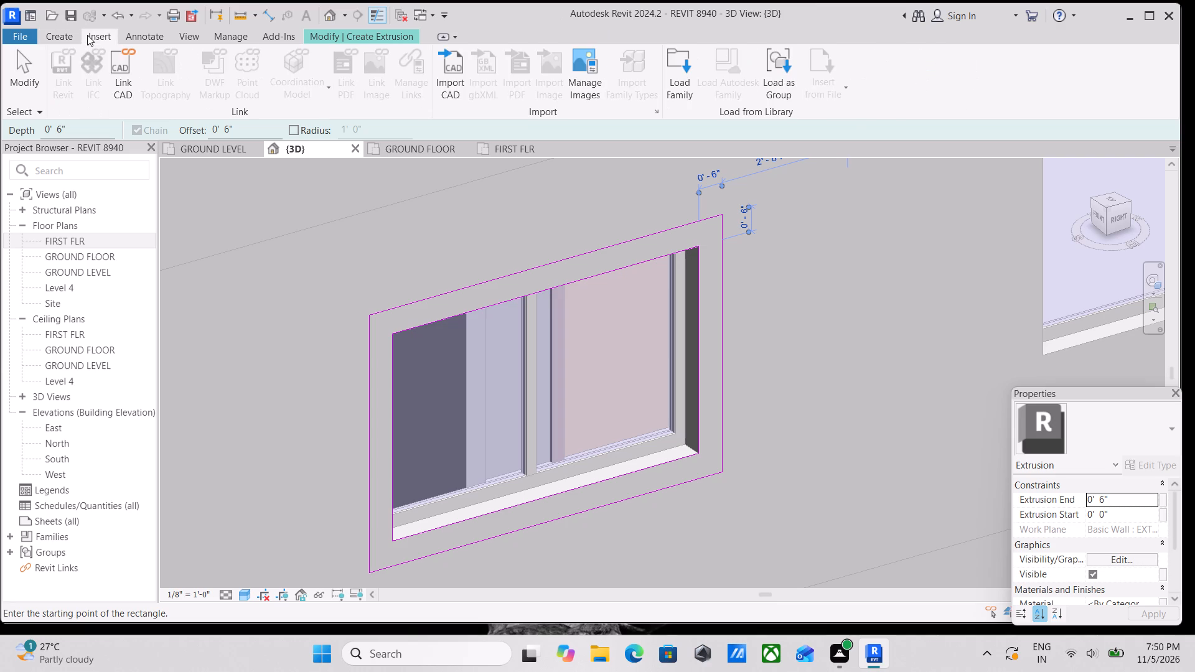
click(71, 36)
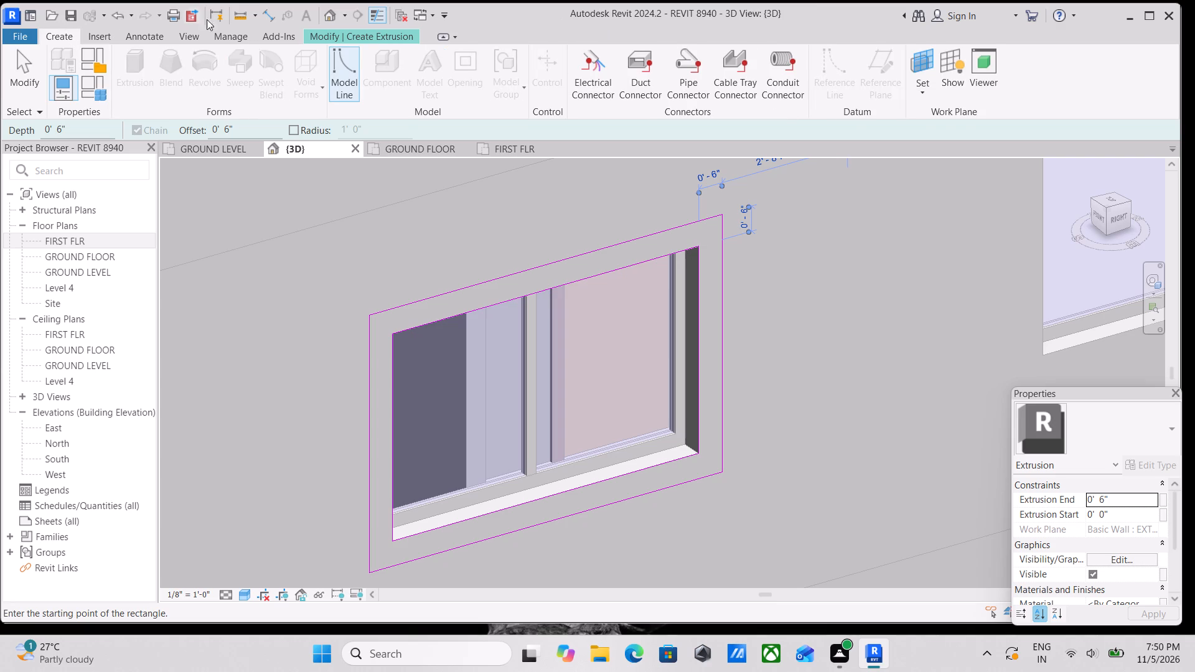
click(343, 75)
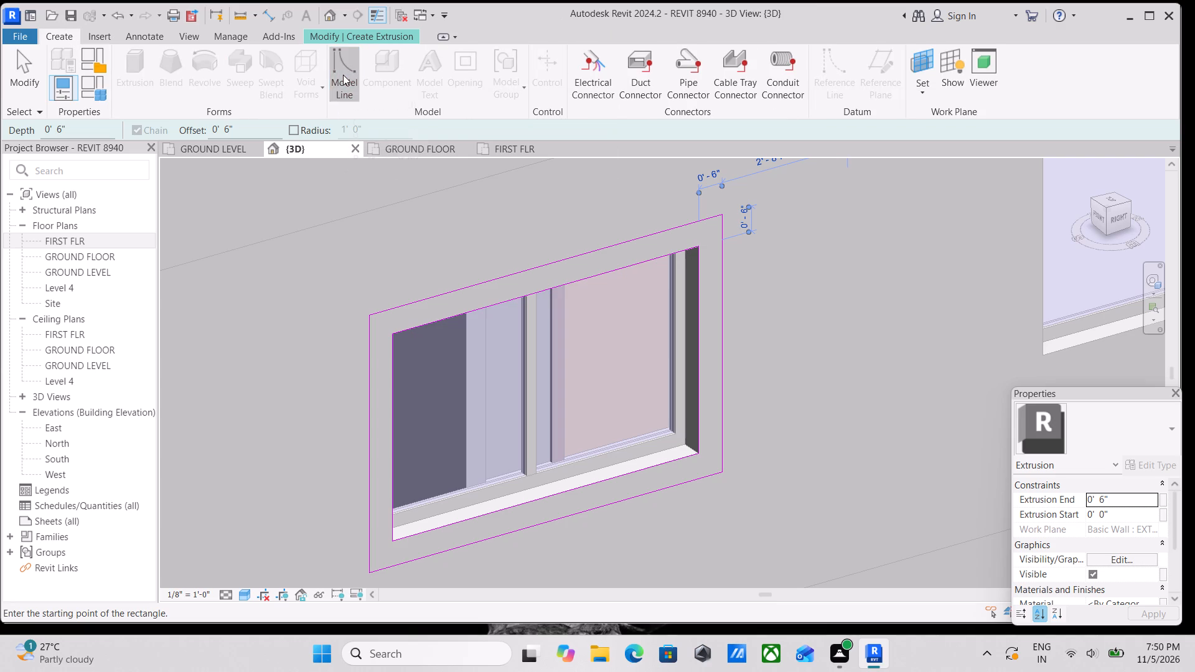
scroll(526, 338, down, 3)
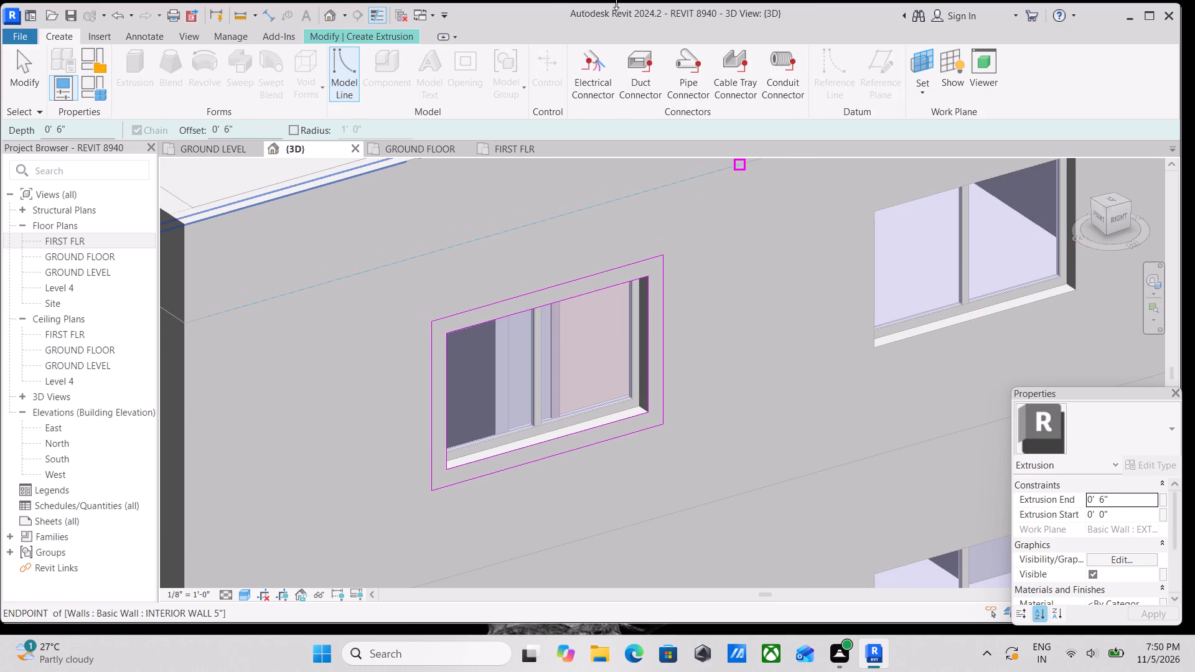
click(357, 40)
scroll(468, 126, down, 2)
middle_drag(438, 120, 359, 99)
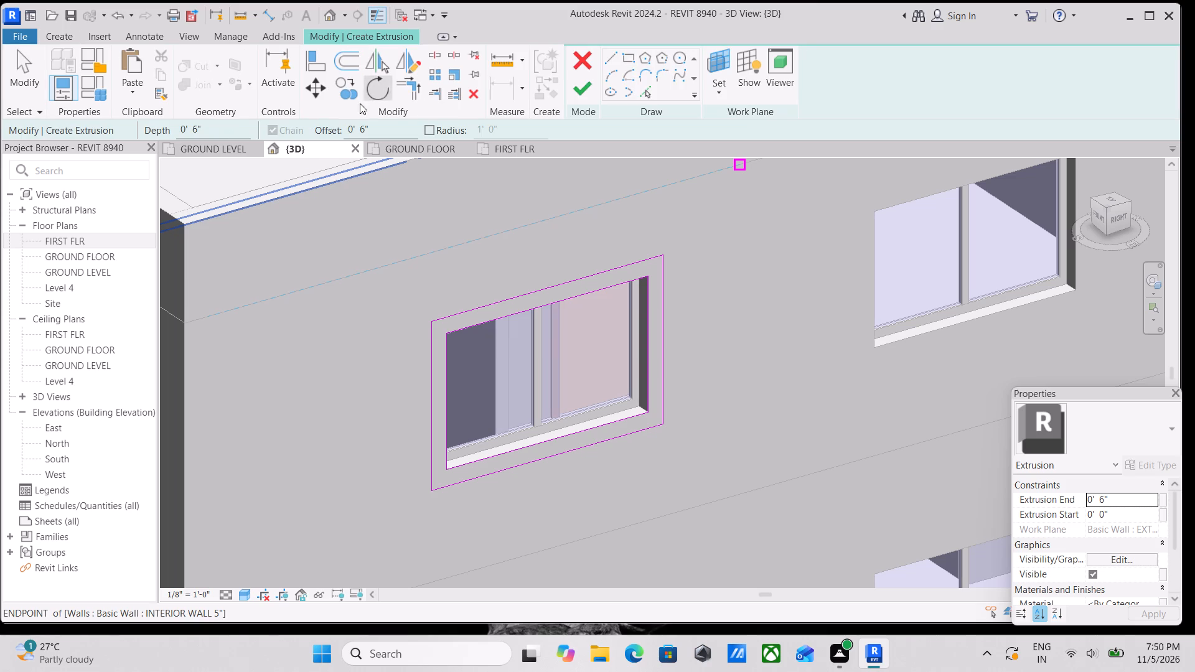
scroll(360, 105, up, 1)
scroll(484, 300, down, 7)
middle_drag(480, 307, 429, 303)
scroll(545, 304, up, 3)
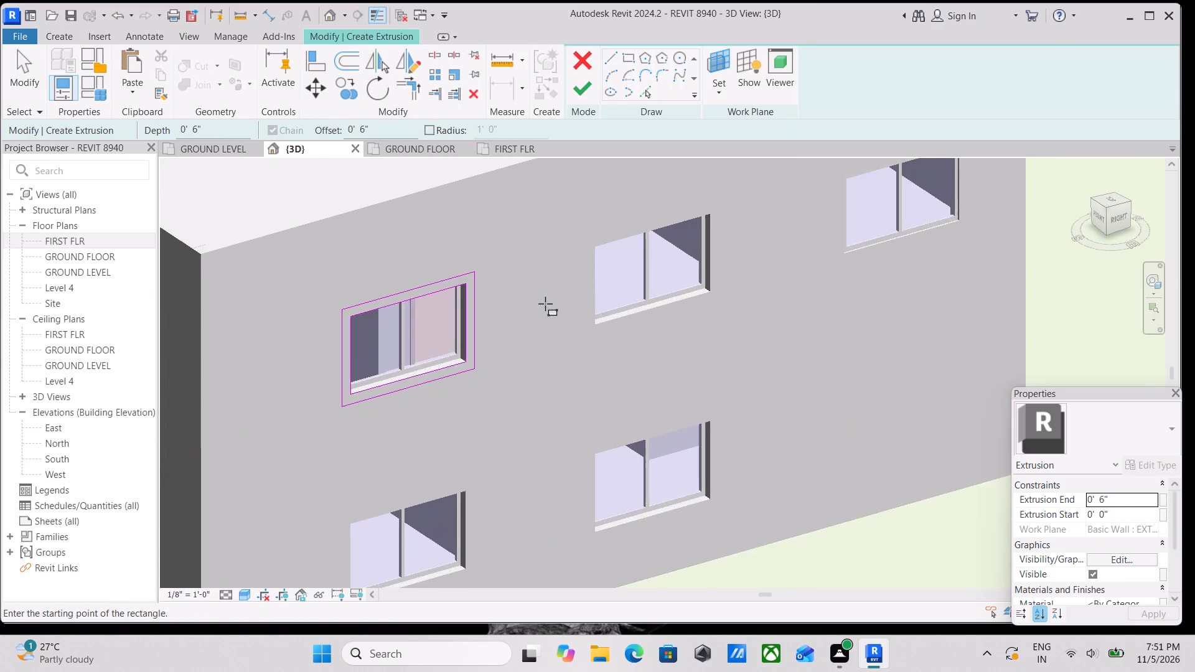
middle_drag(546, 300, 466, 290)
scroll(497, 194, up, 4)
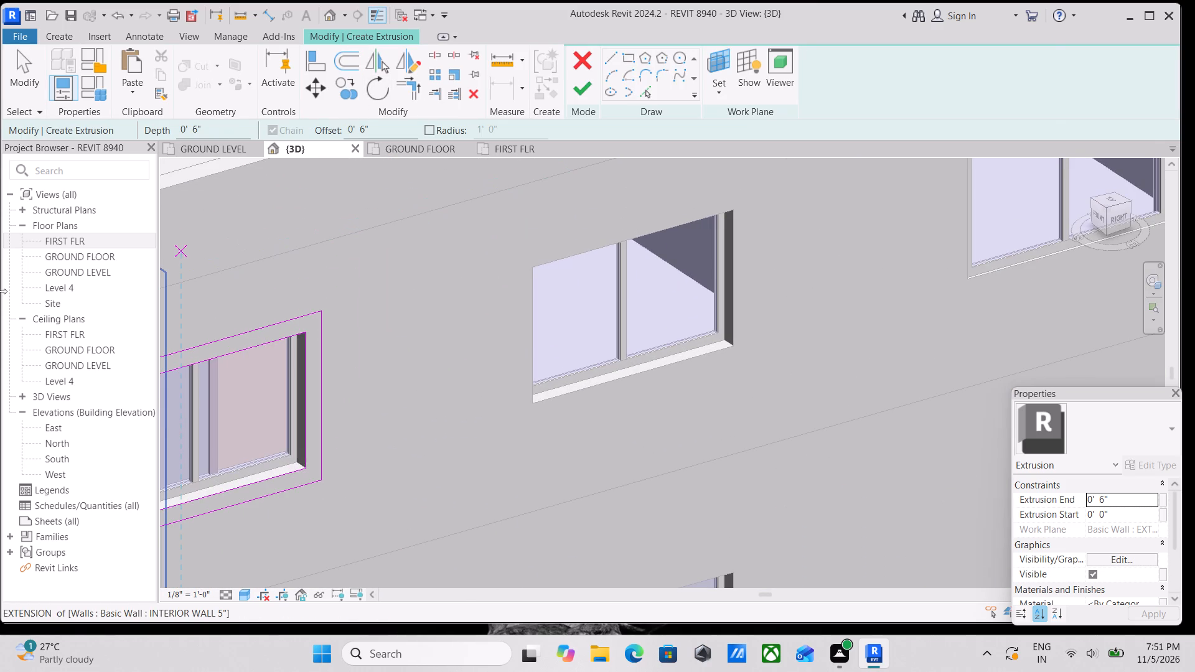
click(534, 262)
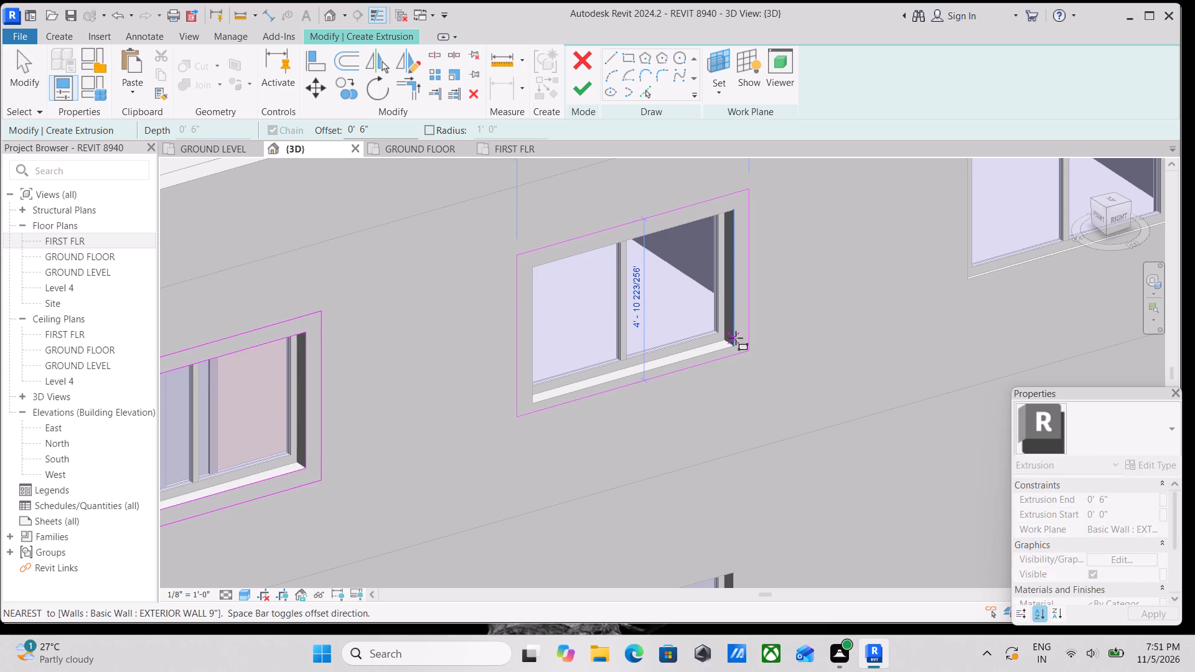
click(736, 344)
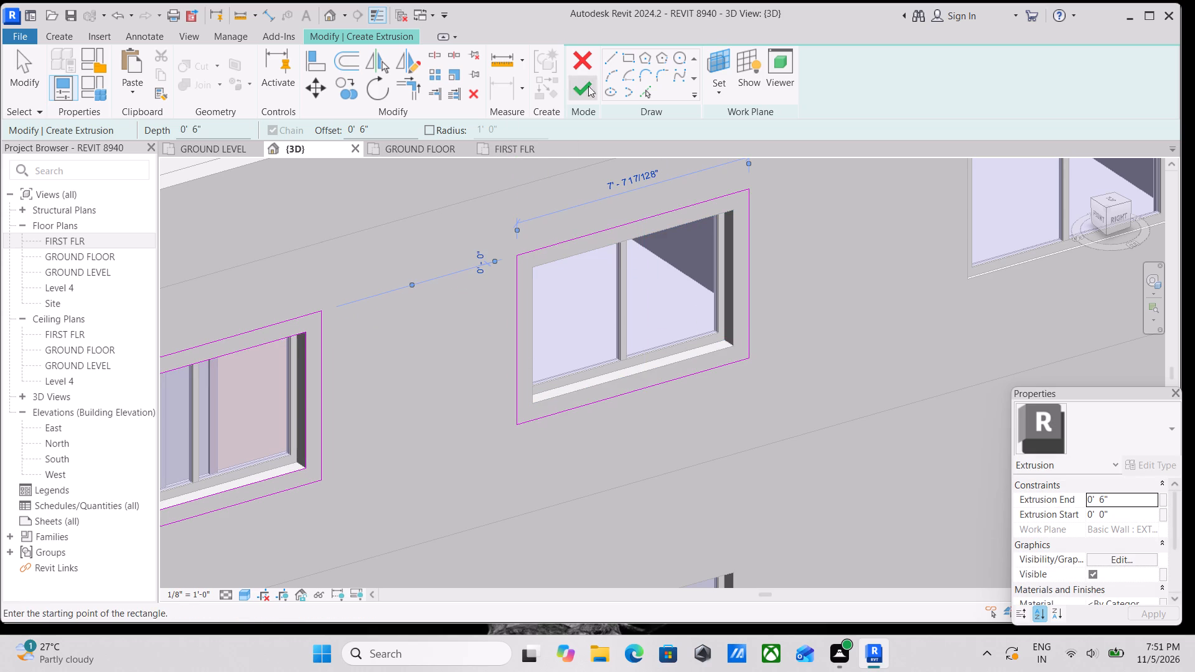
Set the offset to 0 and trace the middle first-floor window's opening with an inner rectangle, about 6'-7" by 4'-2".
click(629, 58)
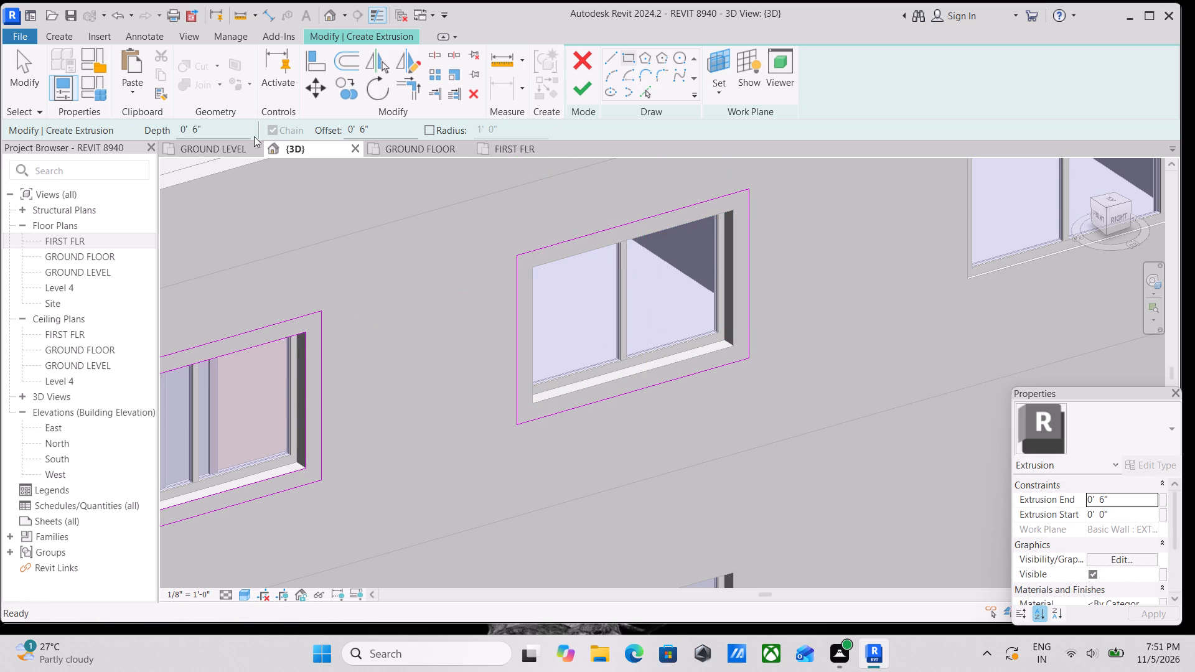
drag(377, 124, 327, 131)
key(0)
key(Return)
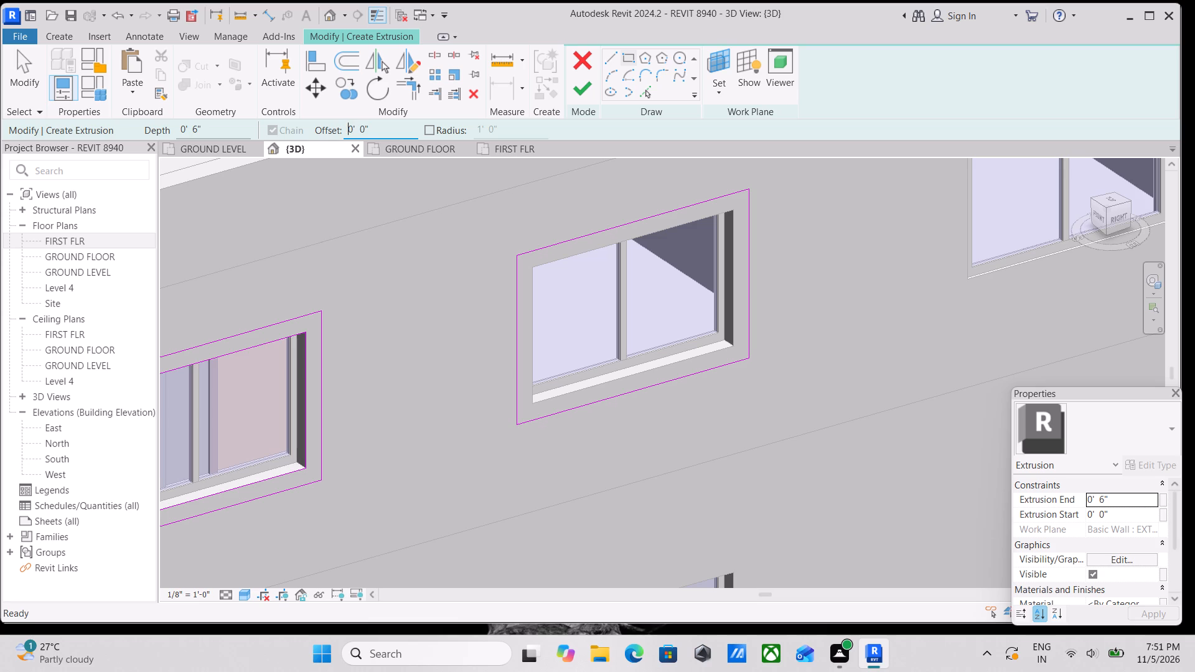
scroll(540, 264, up, 2)
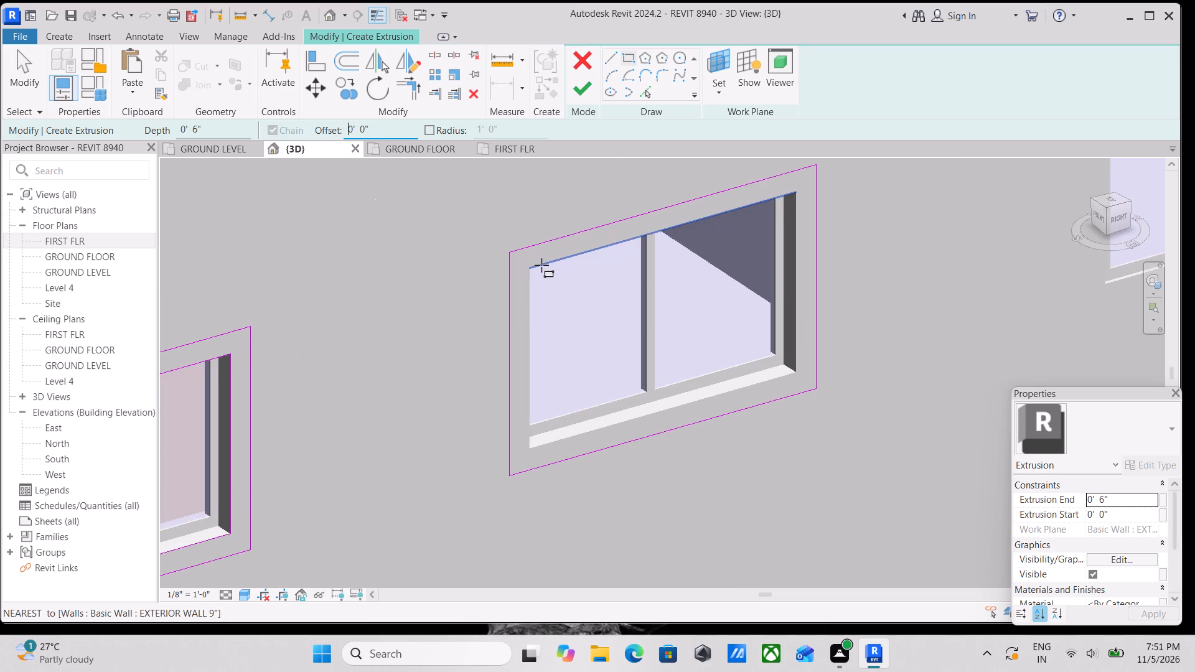
click(525, 271)
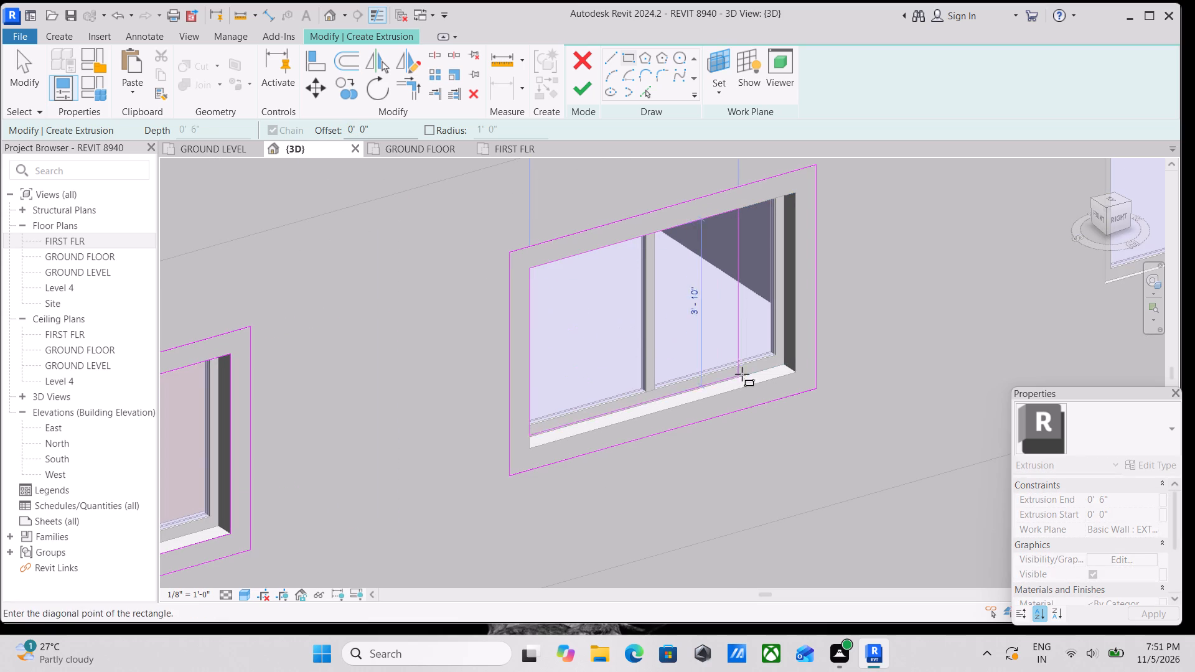
click(798, 373)
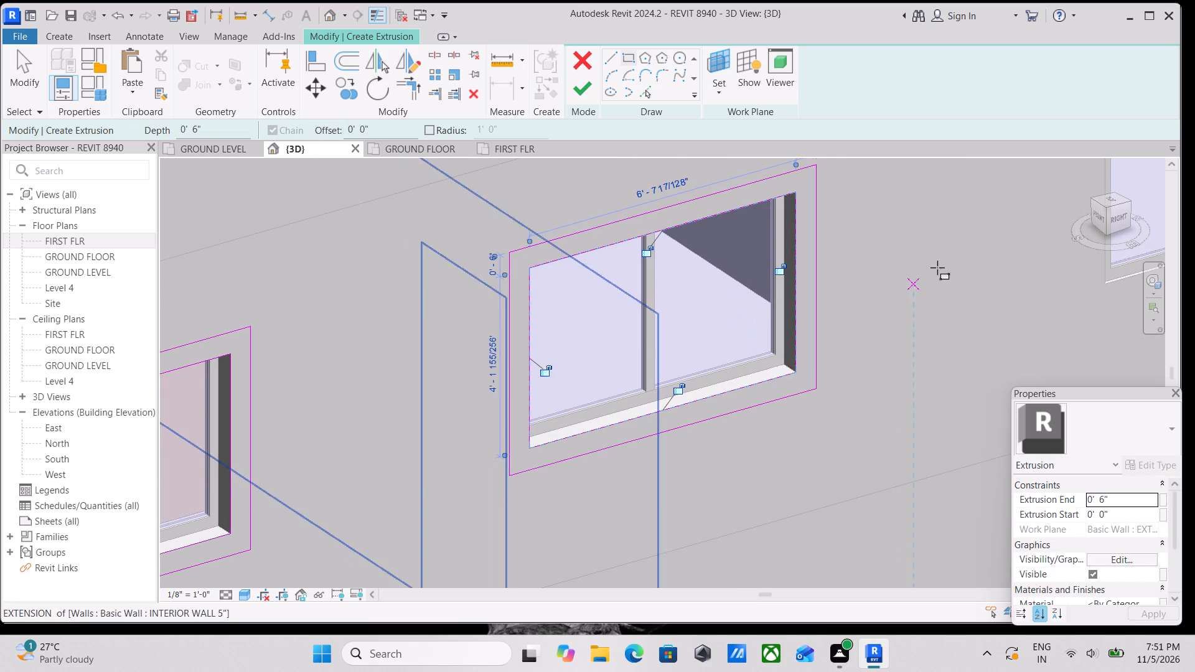
Trace the opening of the first-floor window farthest from the balcony corner with a zero-offset rectangle, about 4'-2" high.
scroll(937, 267, down, 2)
middle_drag(922, 267, 540, 334)
middle_drag(586, 320, 442, 380)
scroll(543, 256, up, 2)
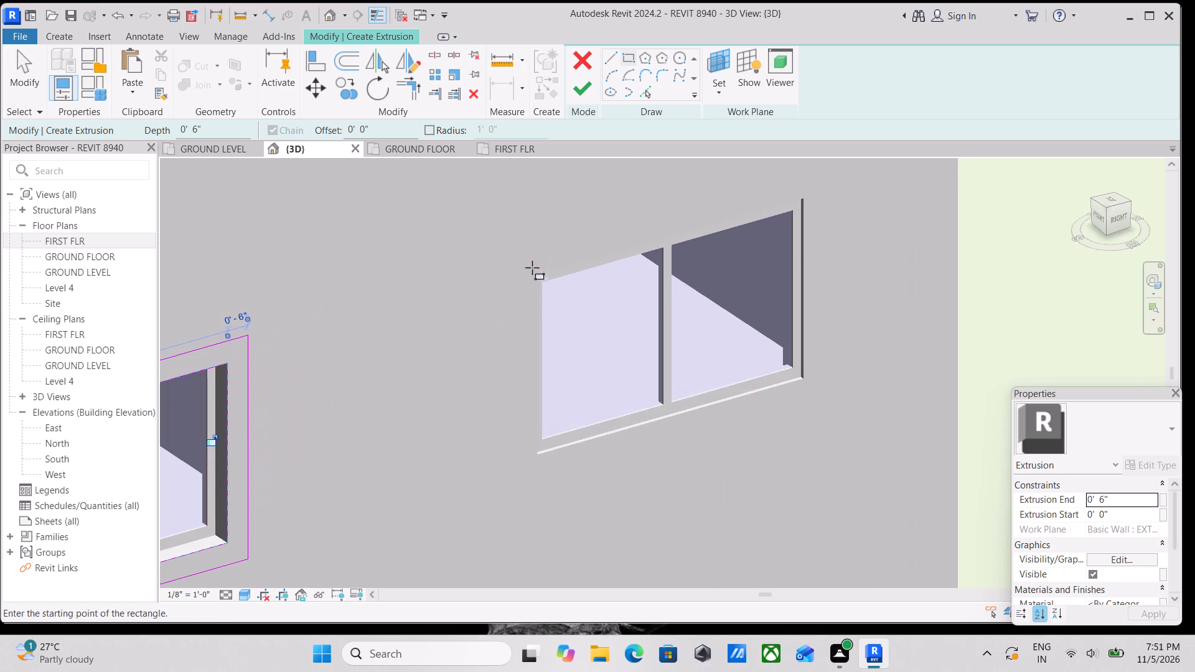
click(534, 278)
middle_drag(734, 325, 623, 302)
scroll(638, 306, up, 1)
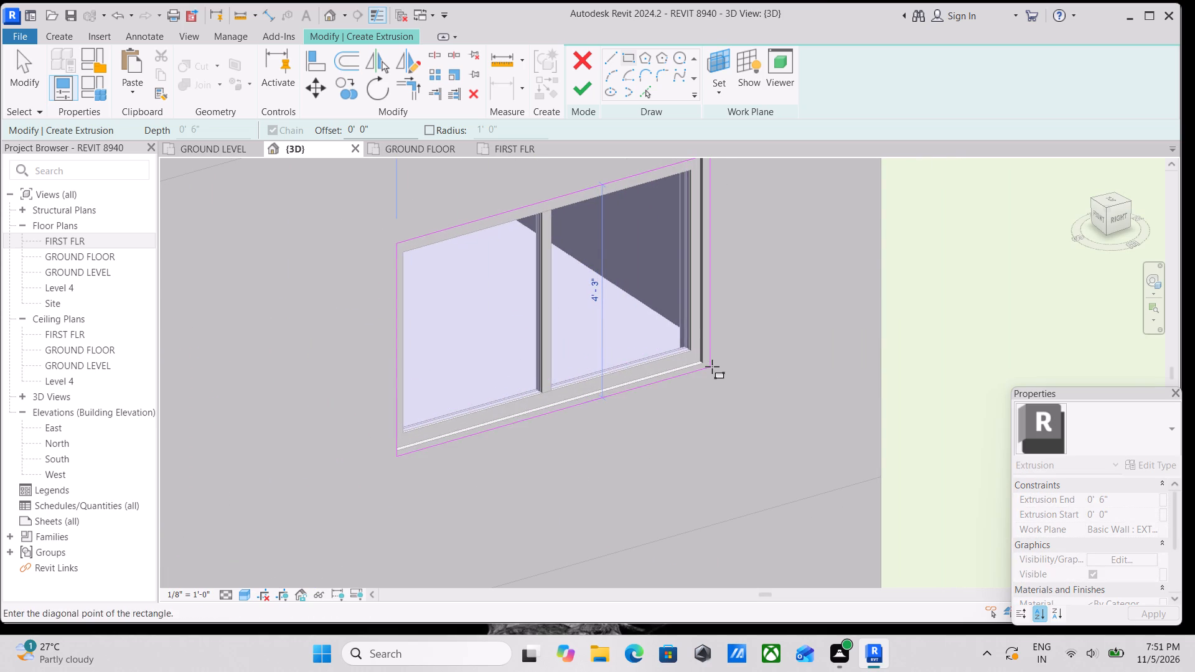
click(706, 364)
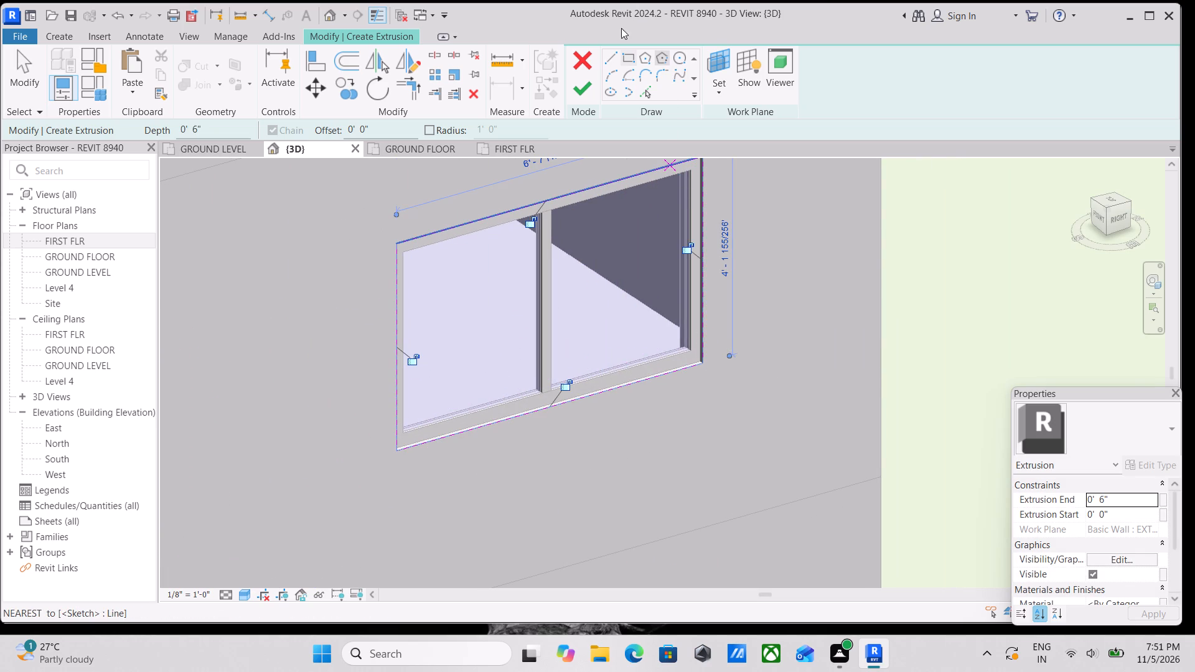
Set the offset to 6" and sketch the outer frame rectangle around the first-floor window farthest from the balcony corner.
click(624, 52)
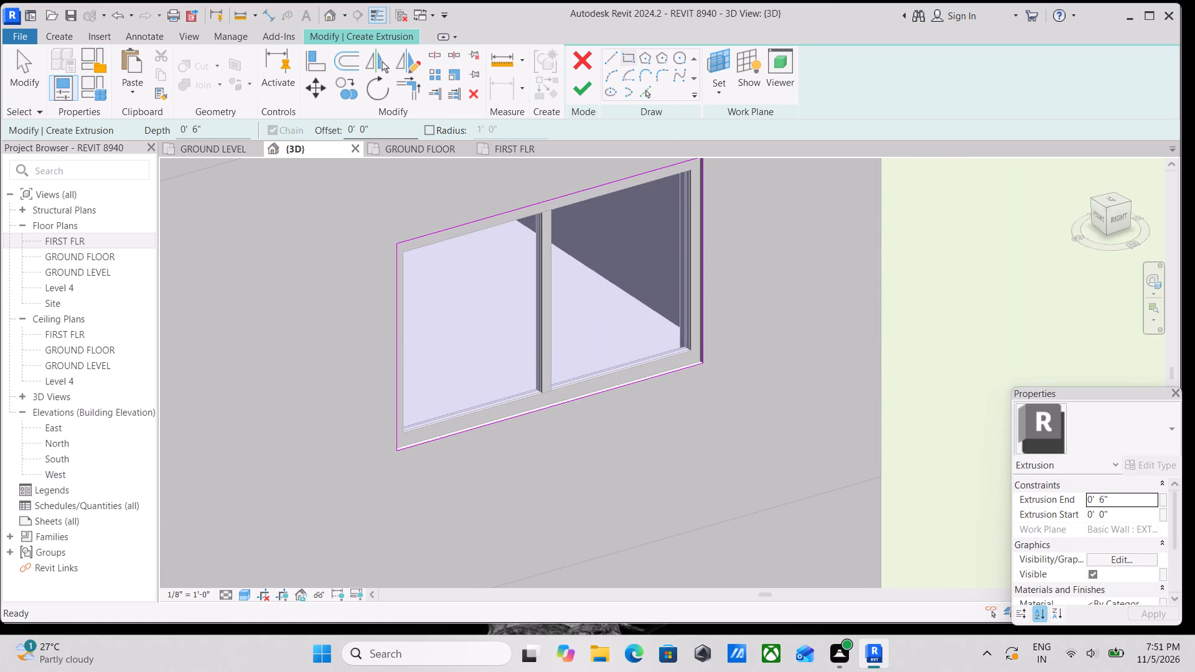
drag(368, 131, 312, 138)
key(6)
key(shift+quotedbl)
key(Return)
scroll(527, 348, down, 7)
middle_drag(530, 349, 735, 268)
scroll(689, 255, up, 6)
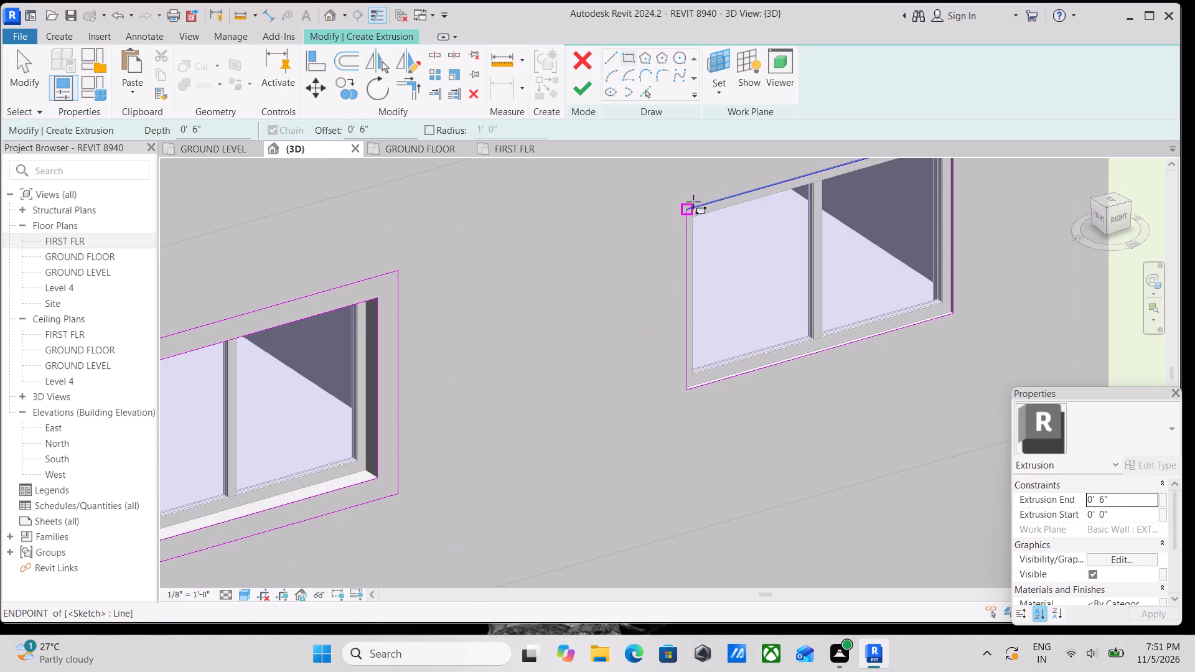
drag(689, 209, 700, 212)
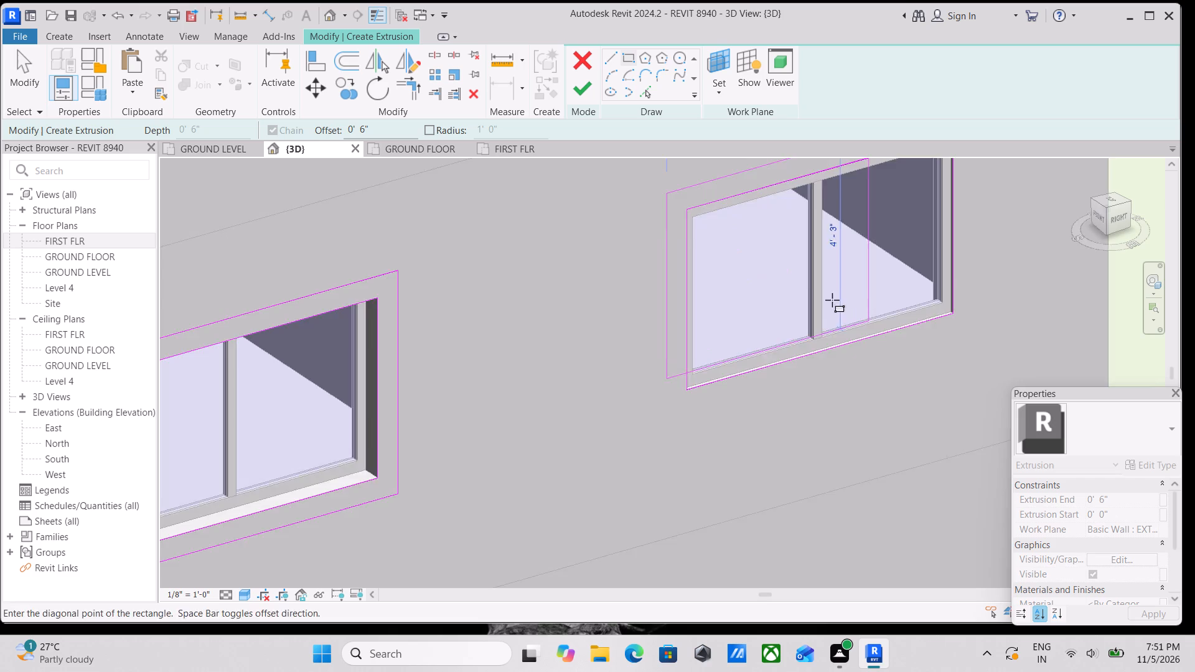
middle_drag(830, 299, 673, 258)
click(795, 270)
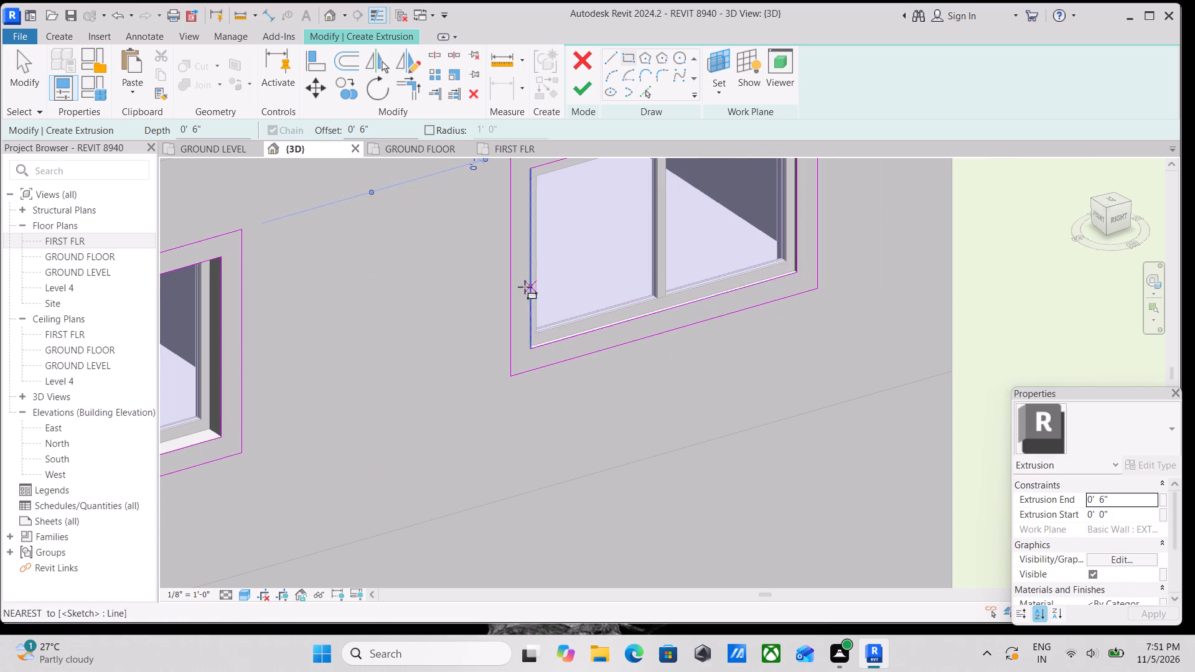
Sketch the outer frame rectangle with the 6" offset, about 7'-7" by 5'-2", around the ground-floor window nearest the balcony corner.
scroll(525, 287, down, 9)
middle_drag(490, 291, 693, 205)
scroll(576, 382, up, 3)
scroll(349, 391, up, 1)
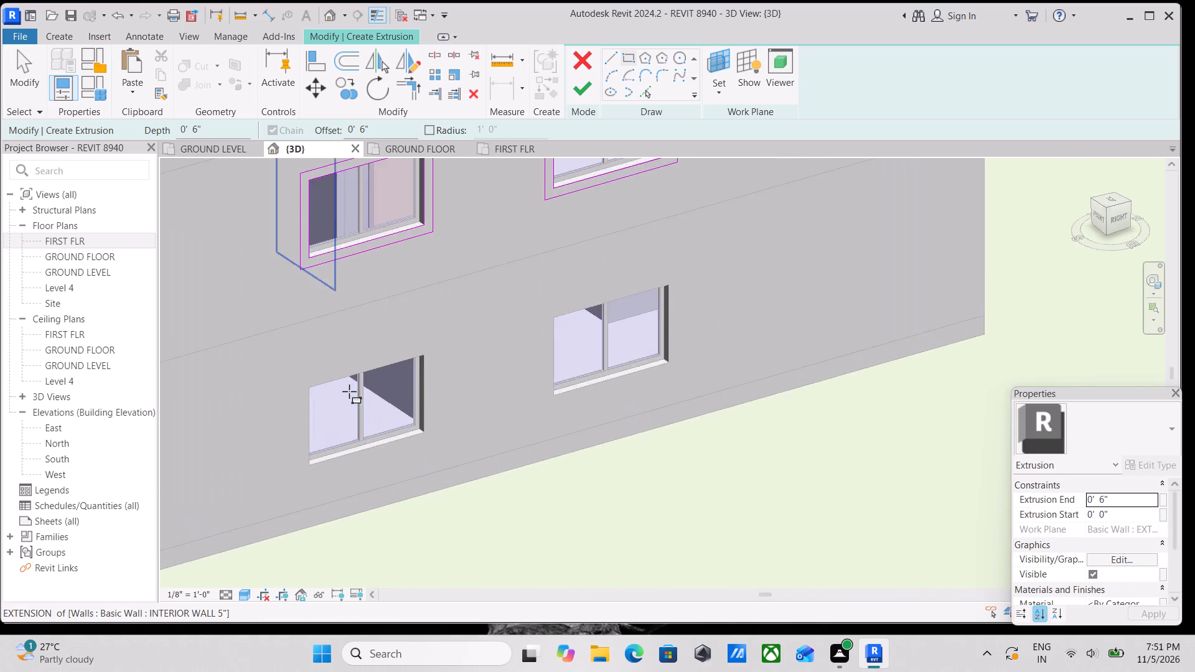
scroll(349, 391, up, 2)
click(291, 383)
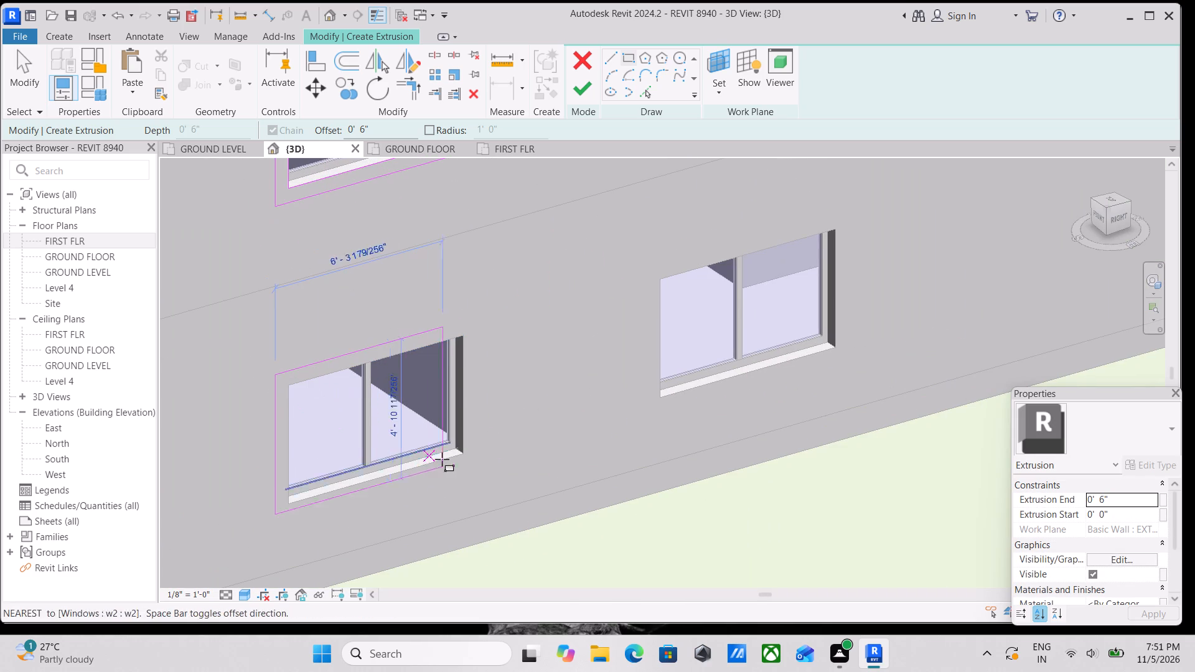
click(464, 454)
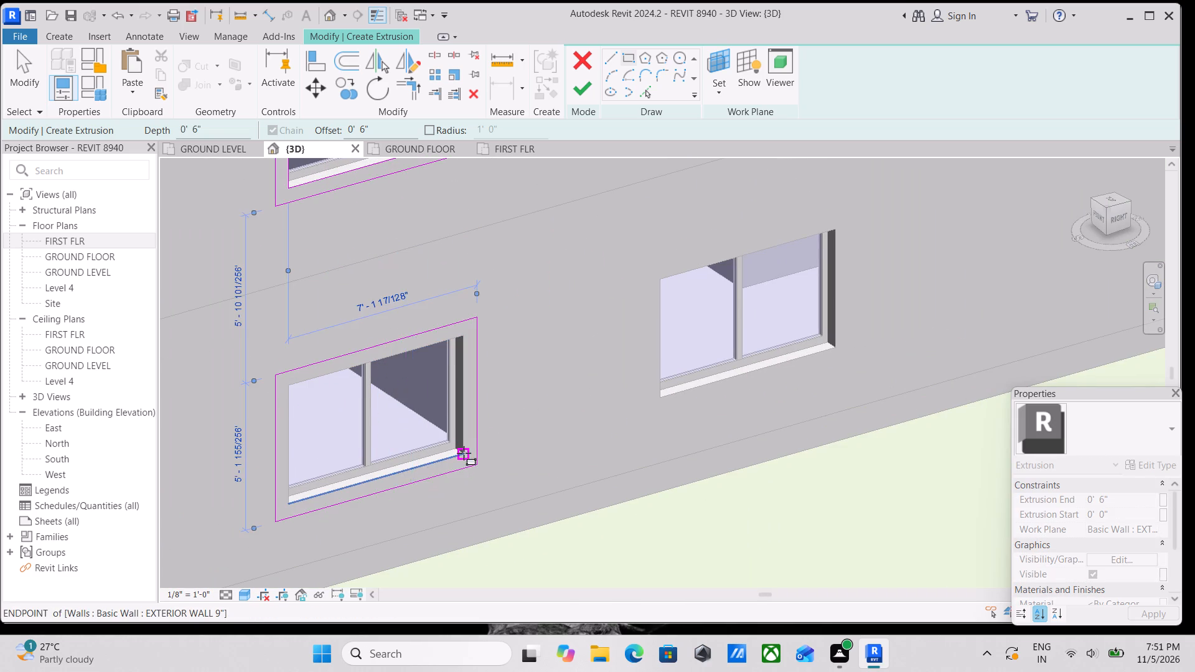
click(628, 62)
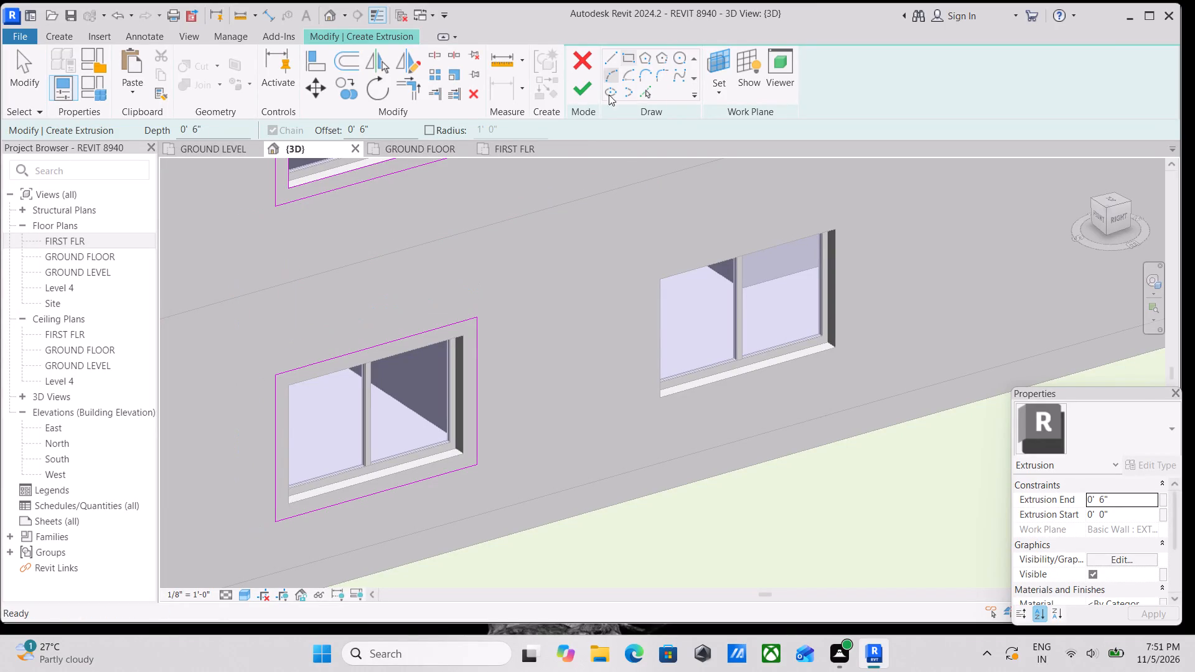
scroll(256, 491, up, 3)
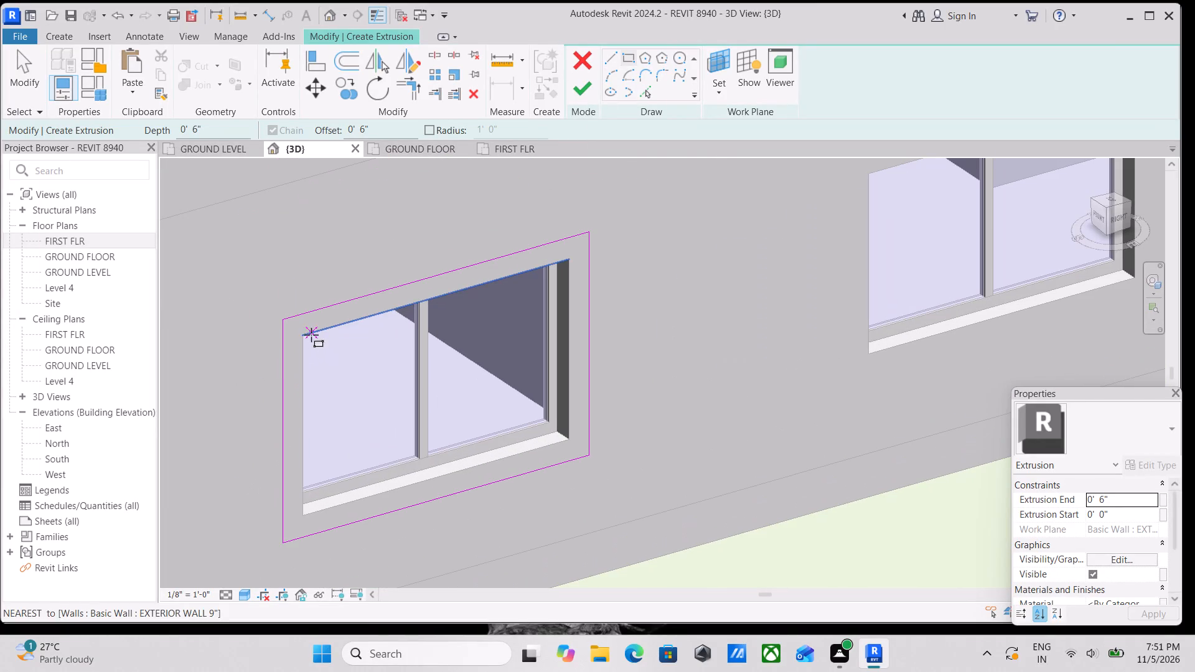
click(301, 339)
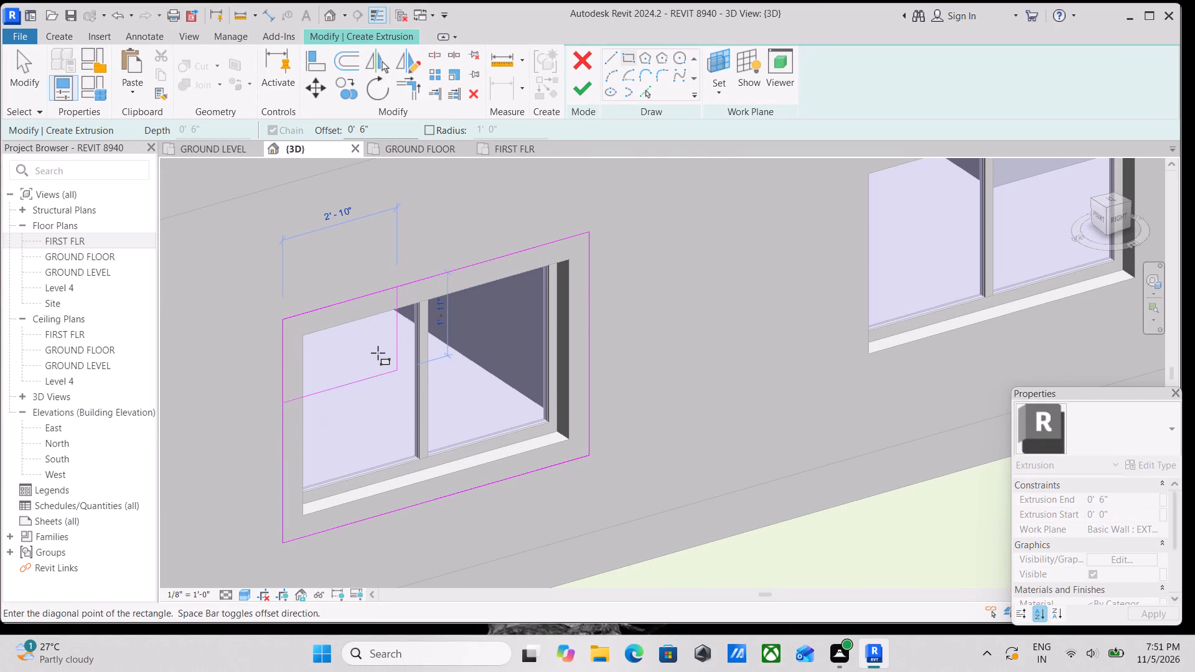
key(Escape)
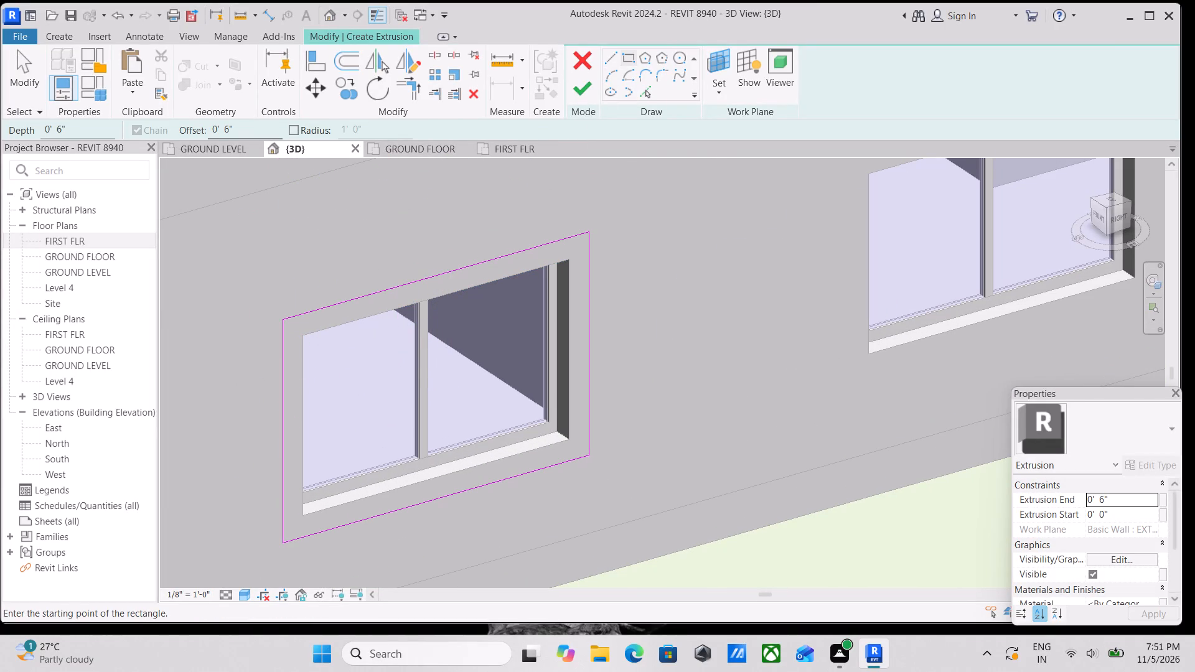
Set the offset to 0 and trace that ground-floor window's opening with an inner rectangle, about 6'-7" by 4'-2".
drag(241, 128, 159, 142)
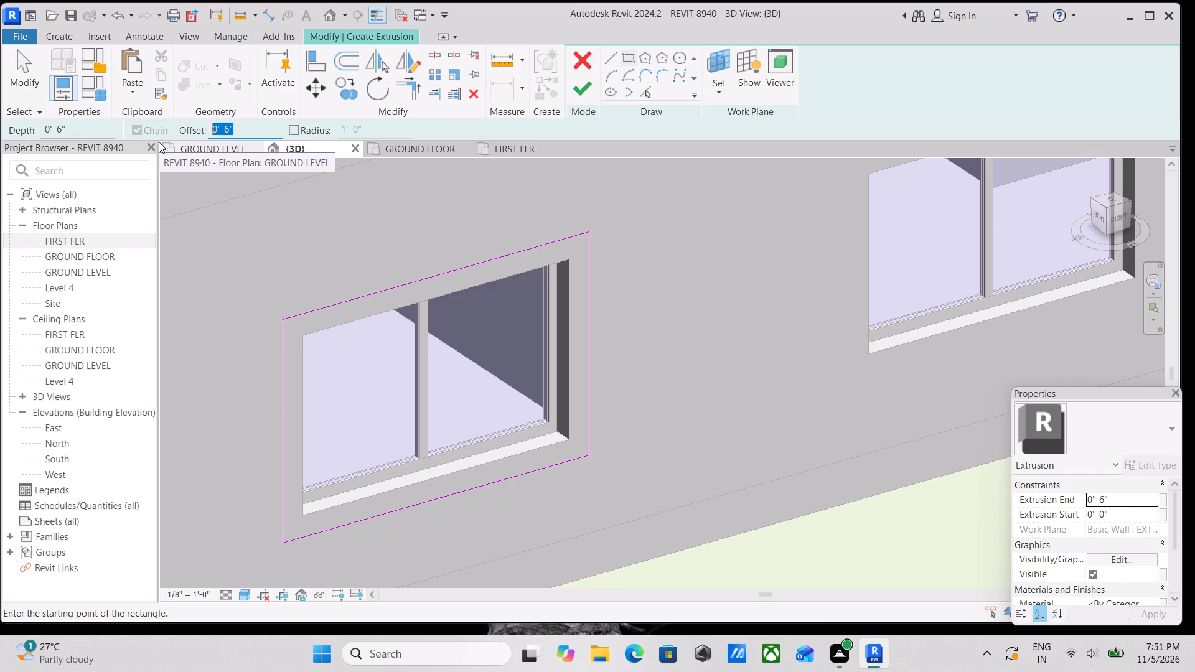
key(0)
key(Return)
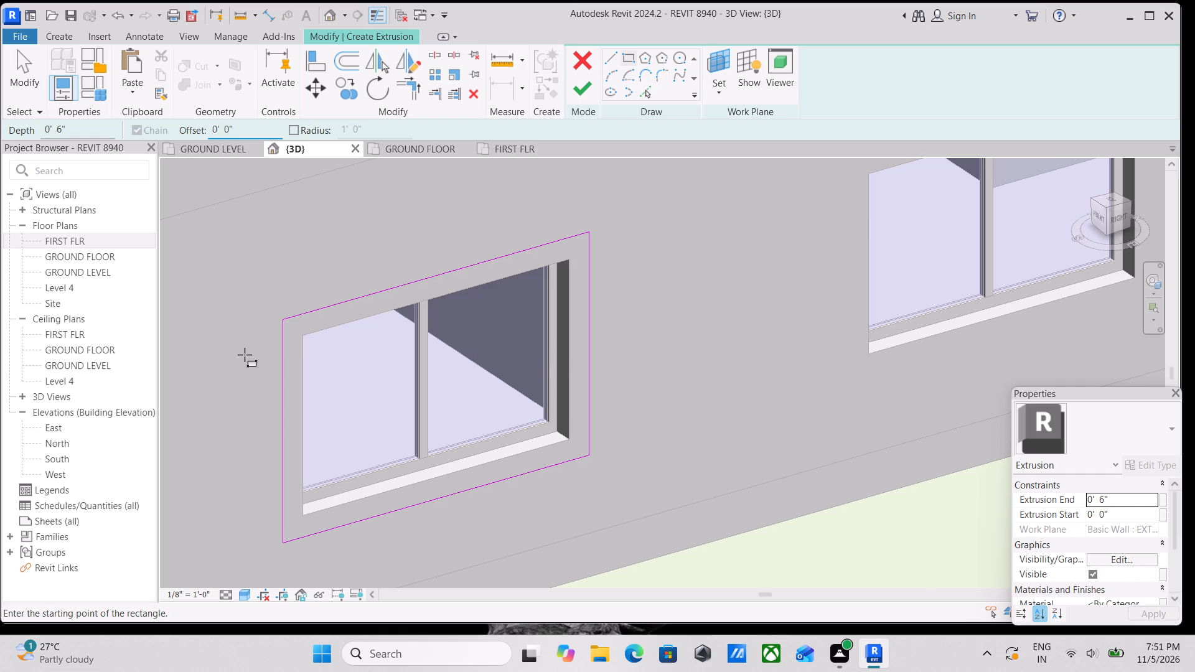
scroll(216, 351, up, 3)
click(349, 326)
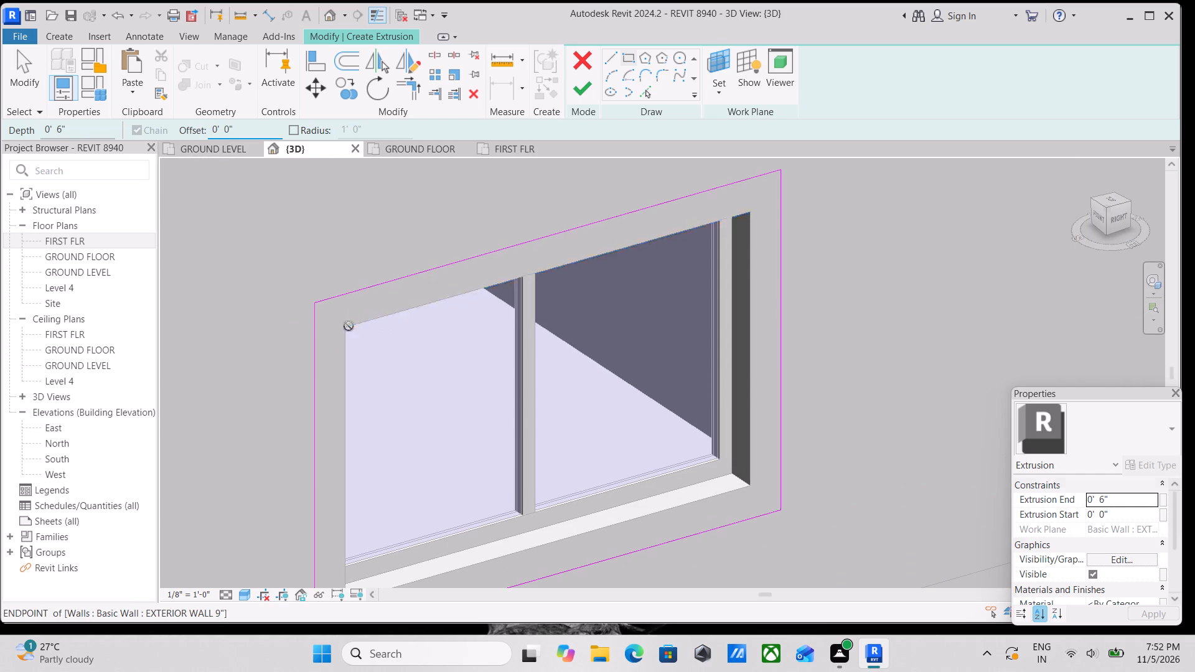
middle_drag(513, 408, 426, 362)
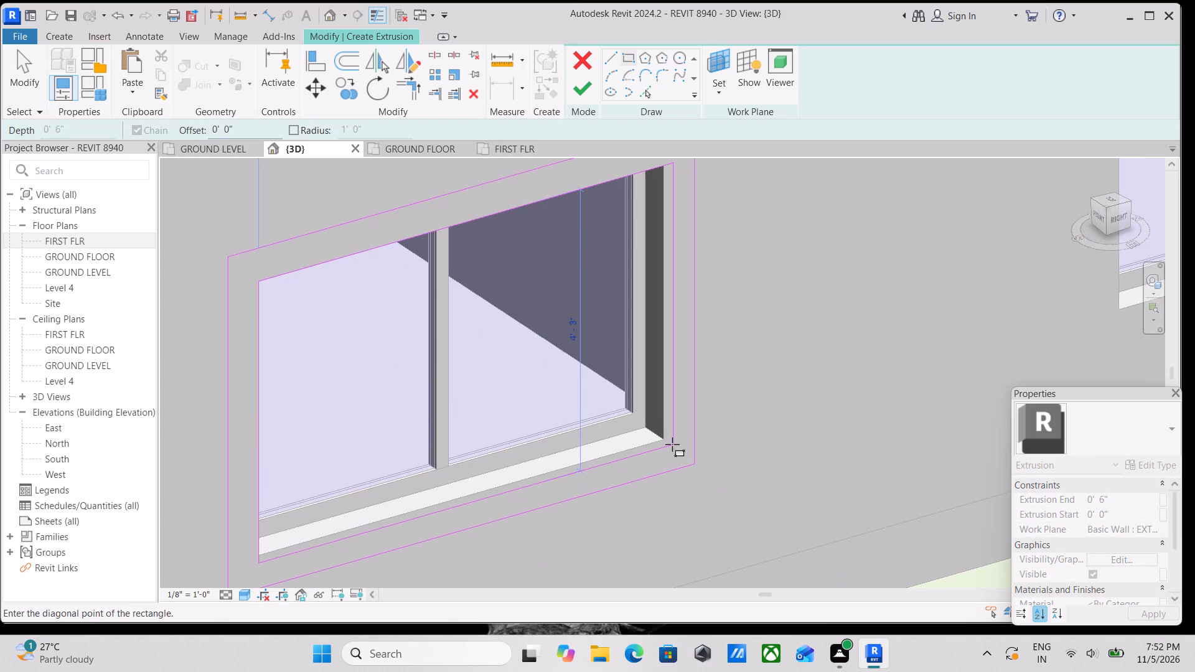
click(663, 438)
scroll(645, 362, down, 2)
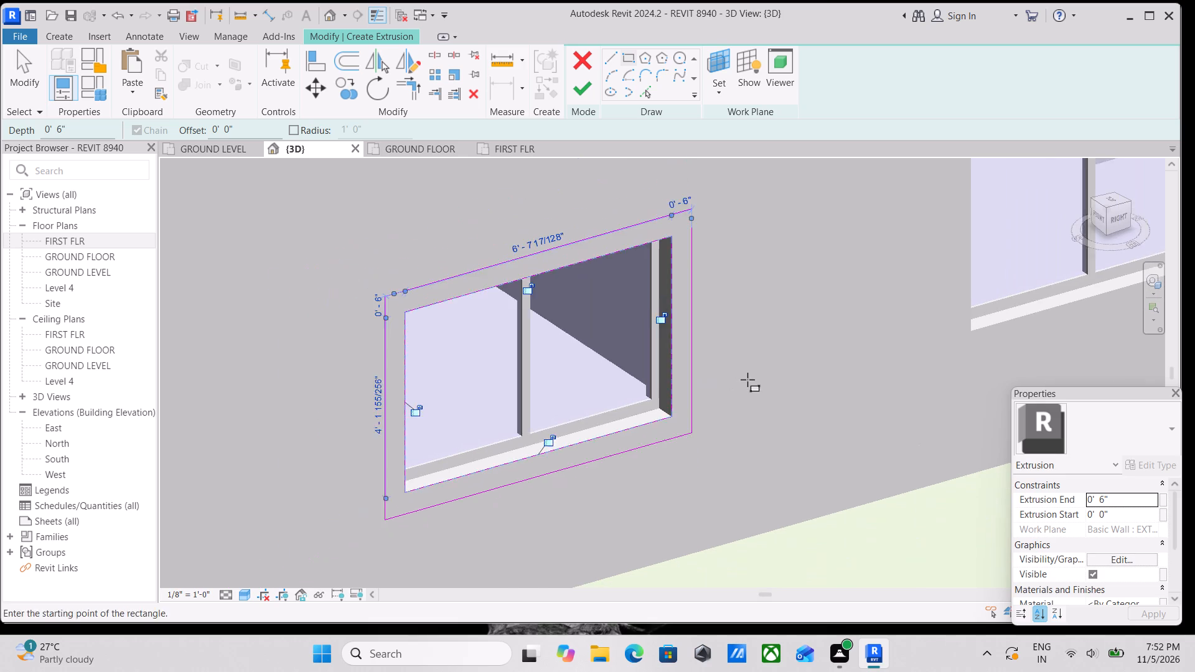
Trace the opening of the other ground-floor window with a zero-offset rectangle, about 6'-7" by 4'-2".
scroll(747, 380, down, 2)
middle_drag(733, 378, 408, 380)
scroll(393, 354, down, 2)
middle_drag(393, 354, 217, 426)
scroll(352, 376, down, 2)
middle_drag(352, 376, 356, 382)
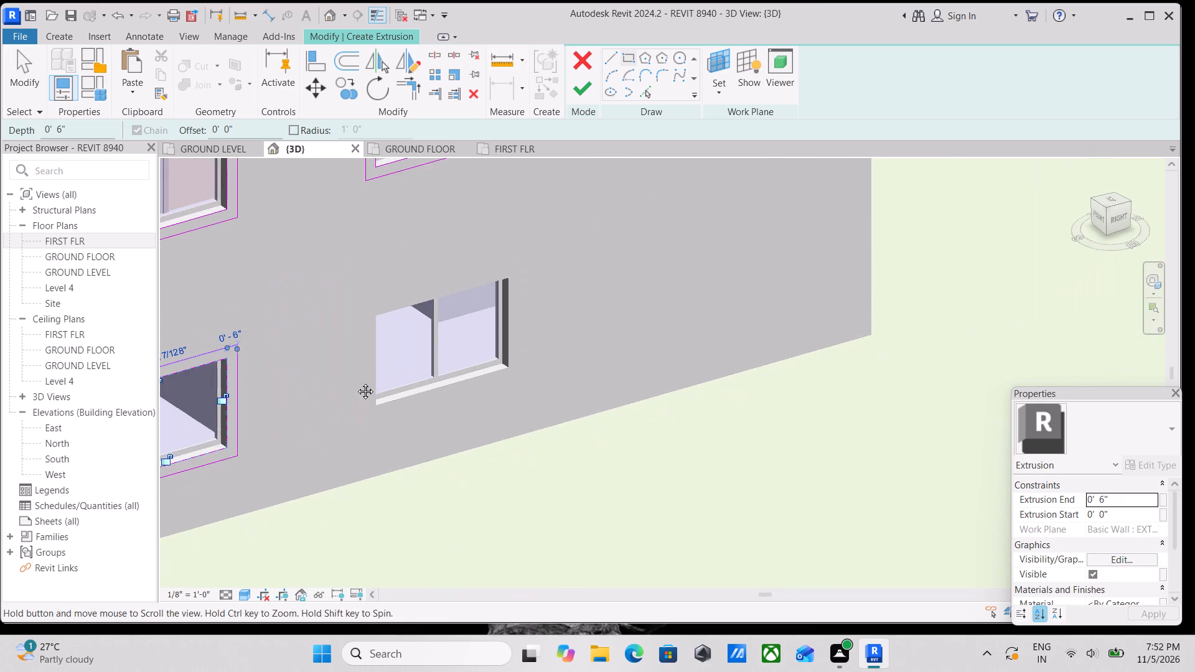
middle_drag(356, 382, 365, 400)
scroll(400, 339, up, 2)
click(388, 338)
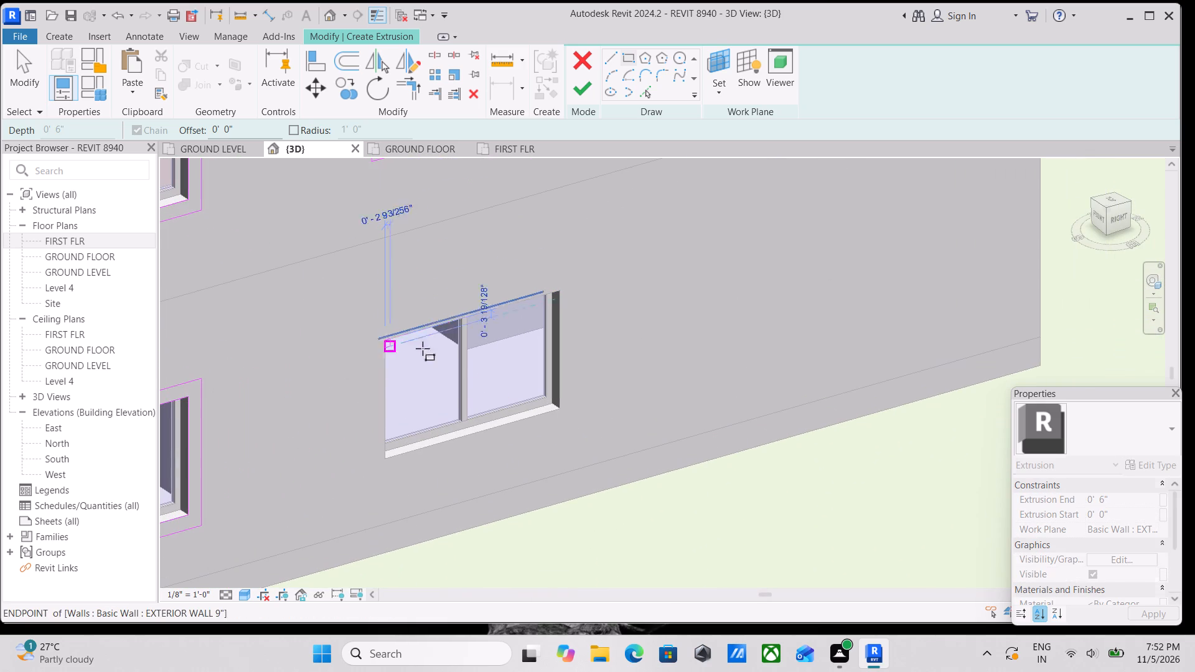
click(560, 406)
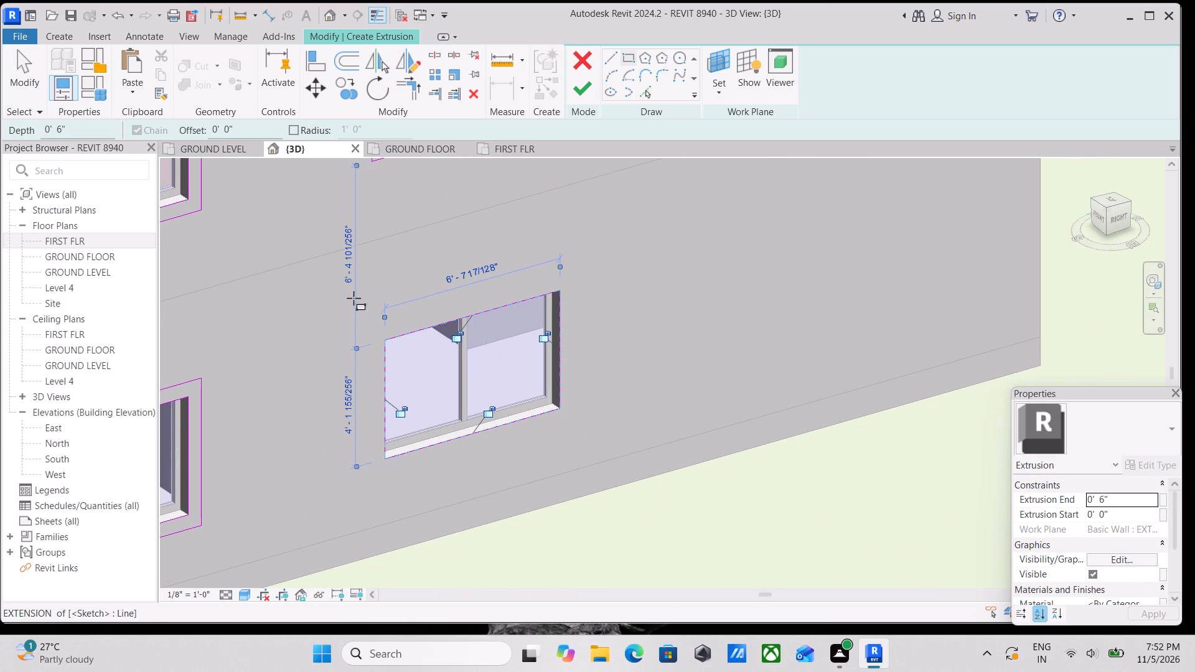
Set the offset to 6" and sketch the outer frame rectangle, about 5'-2" high, around the other ground-floor window.
middle_drag(405, 257, 403, 299)
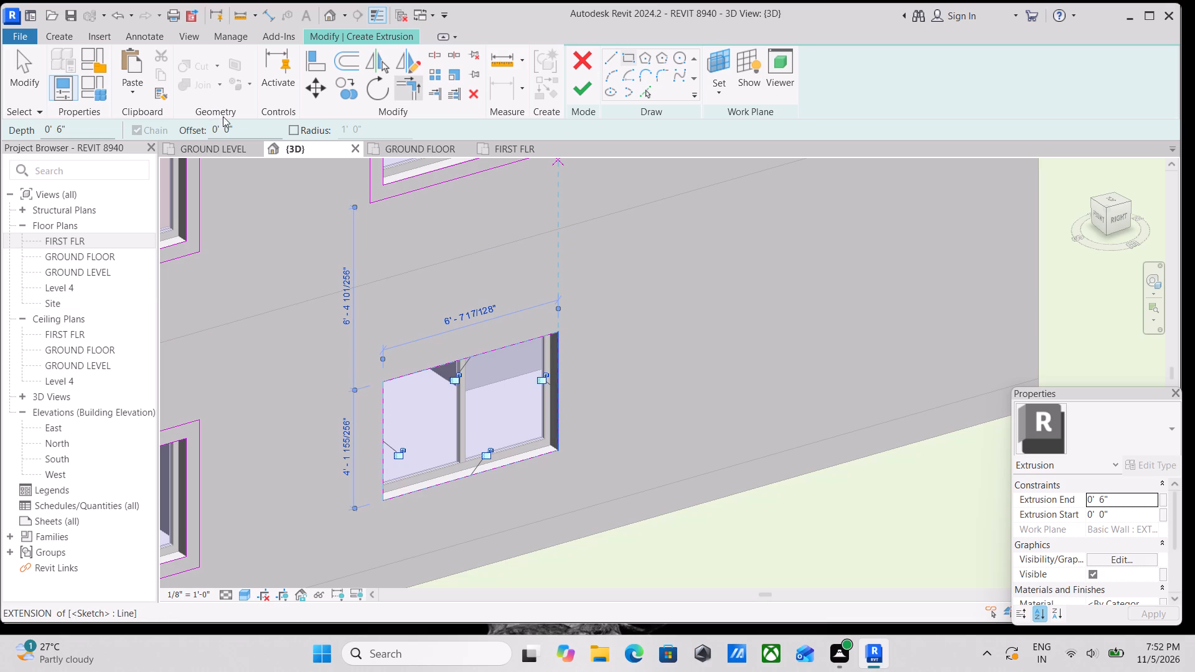
drag(235, 127, 157, 137)
key(6)
key(shift+quotedbl)
key(Return)
scroll(395, 428, up, 3)
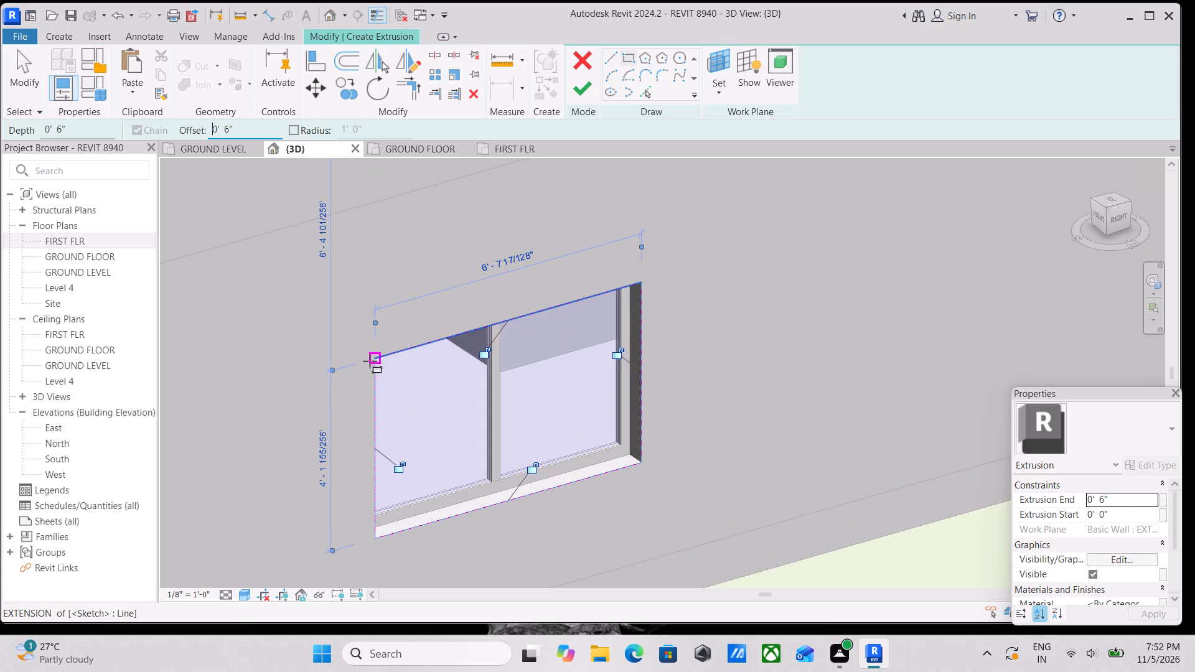
click(370, 361)
middle_drag(515, 462, 426, 401)
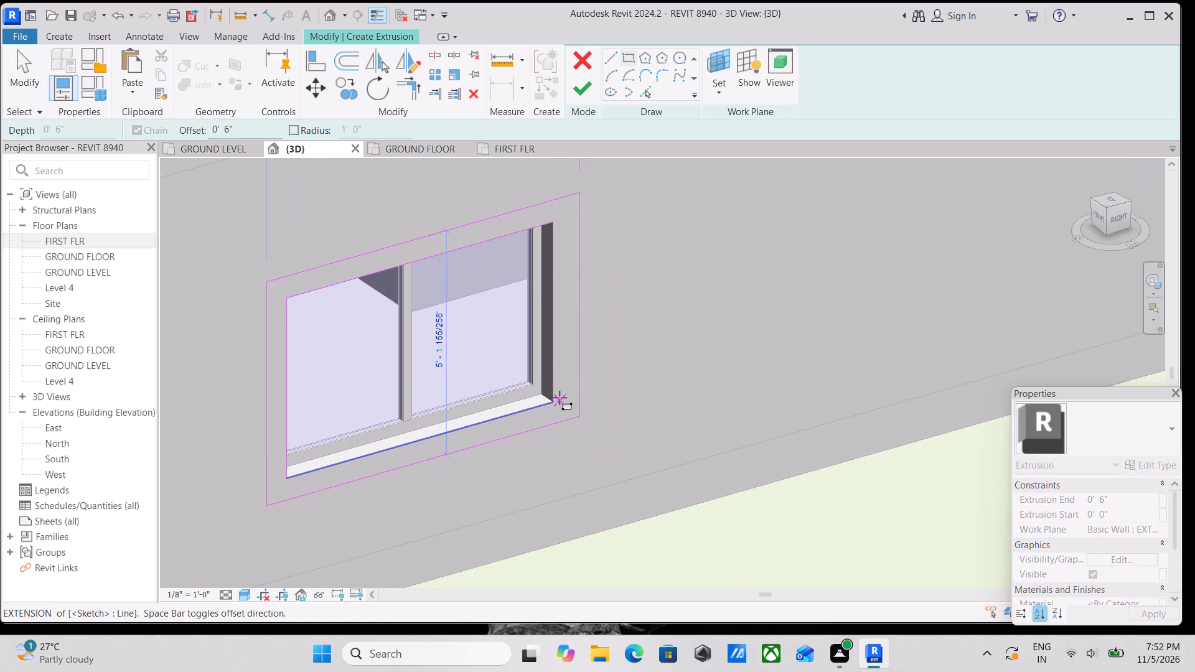
click(548, 402)
Finish the sketch to extrude the right side's five window frames 6" deep.
scroll(626, 391, down, 8)
middle_drag(622, 376, 588, 437)
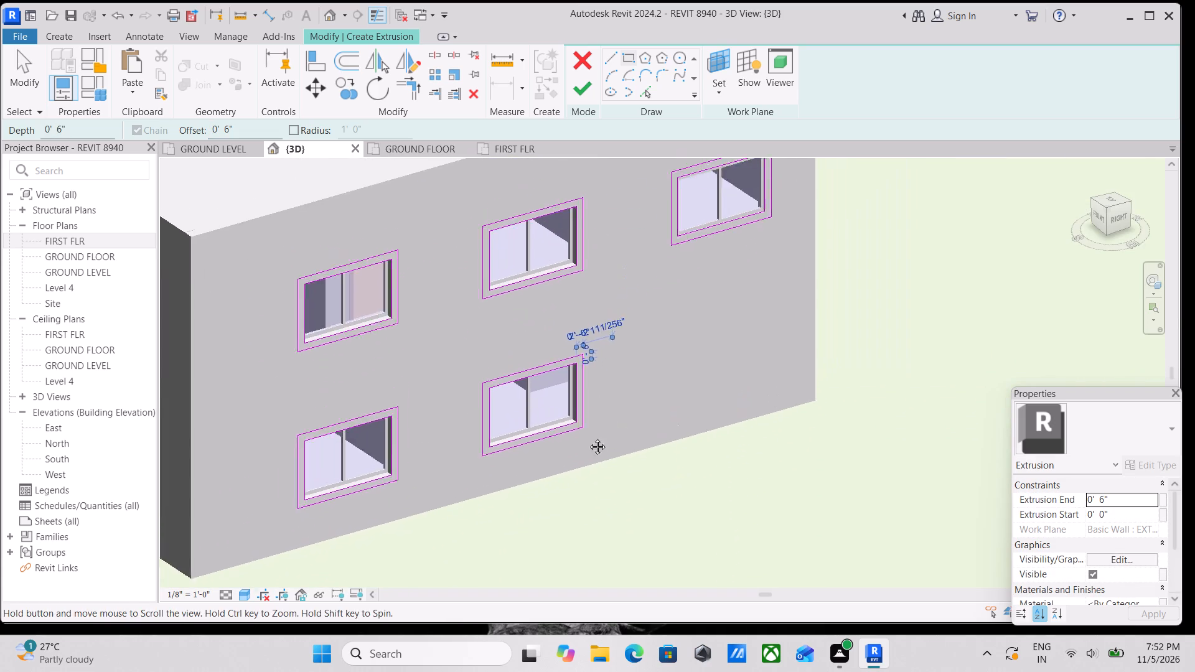
middle_drag(588, 437, 583, 449)
scroll(573, 472, up, 1)
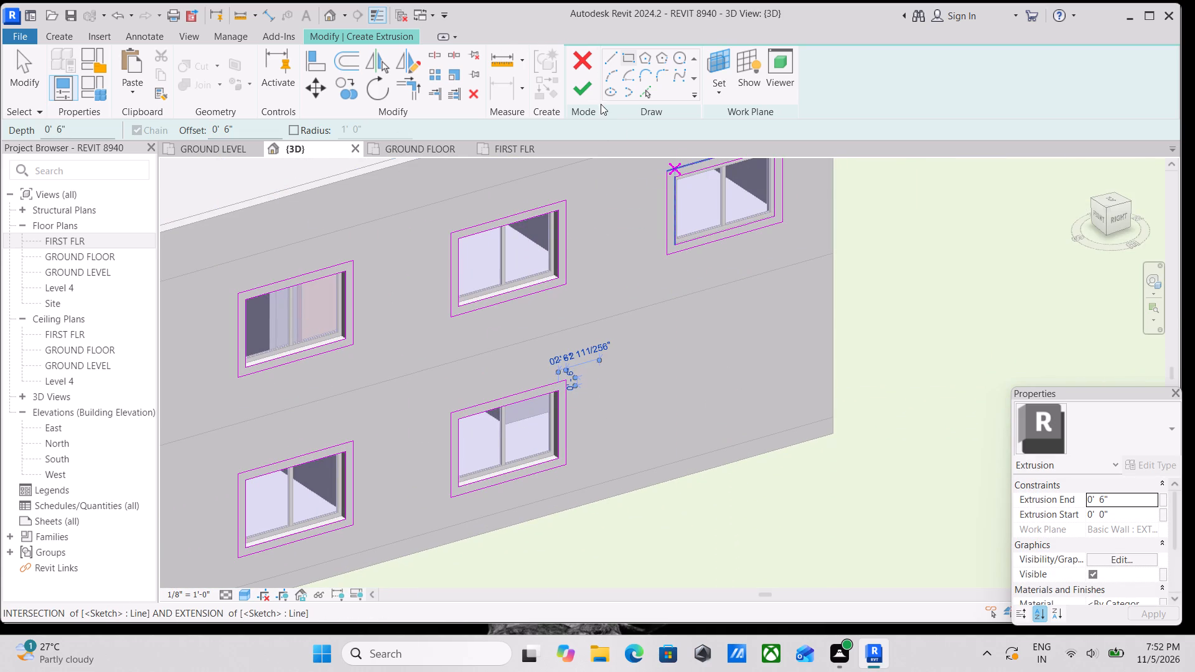
click(586, 93)
Assign the WALL PAINT material to the window frame extrusion and finish the in-place model.
scroll(588, 254, down, 2)
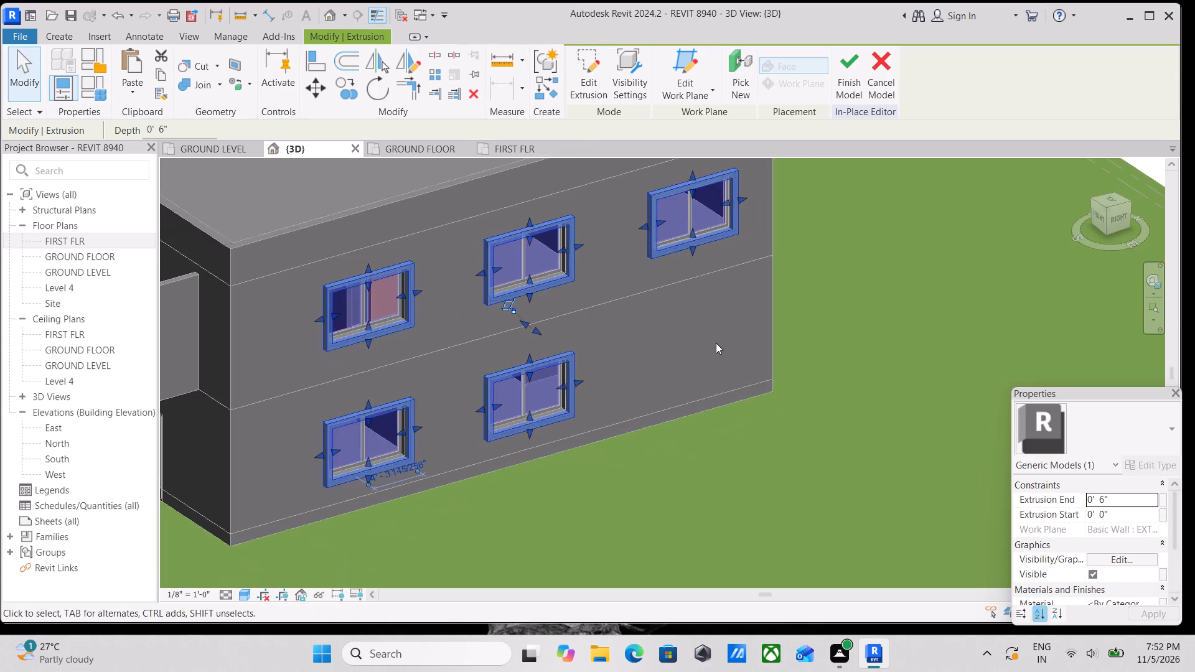
scroll(716, 343, down, 2)
middle_drag(699, 342, 634, 355)
scroll(655, 348, down, 1)
scroll(1111, 561, down, 2)
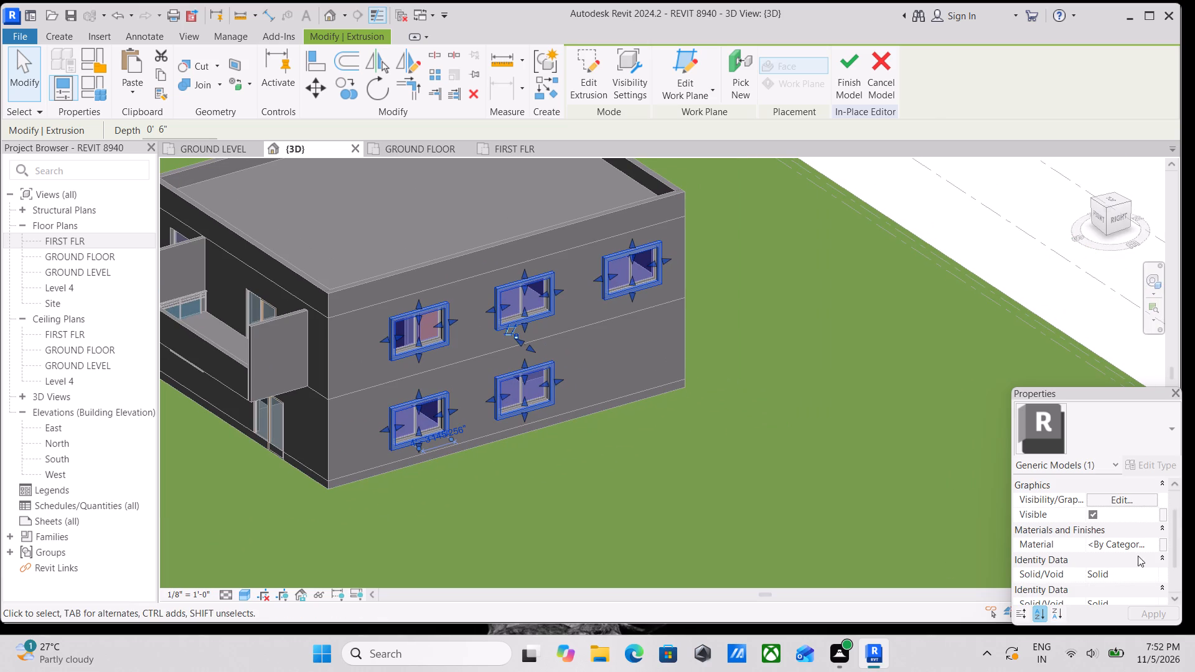
click(1148, 542)
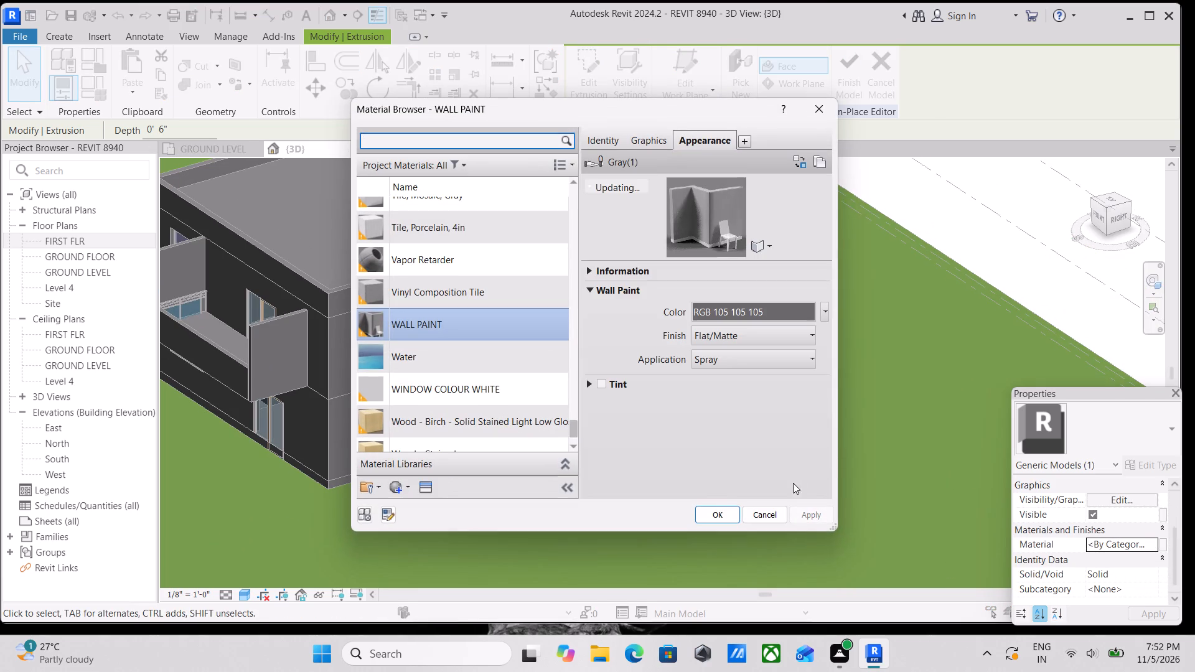
click(722, 510)
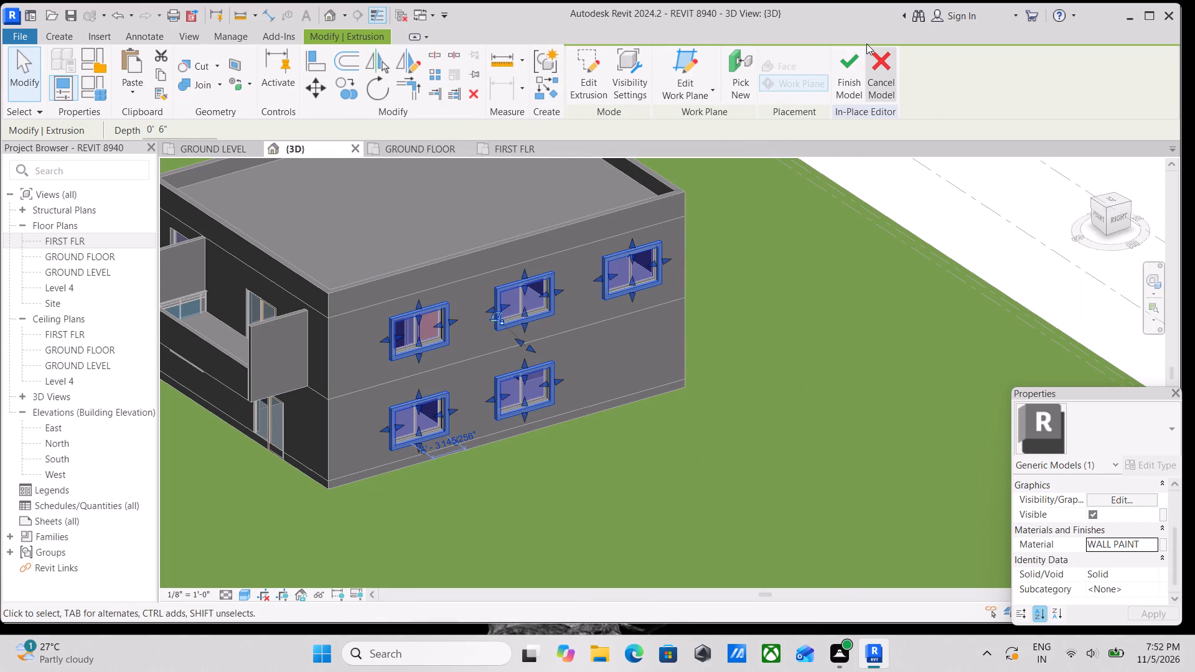
click(850, 60)
Examine the house's front facade, balcony and left side from several angles for windows that still need frames.
scroll(697, 276, down, 3)
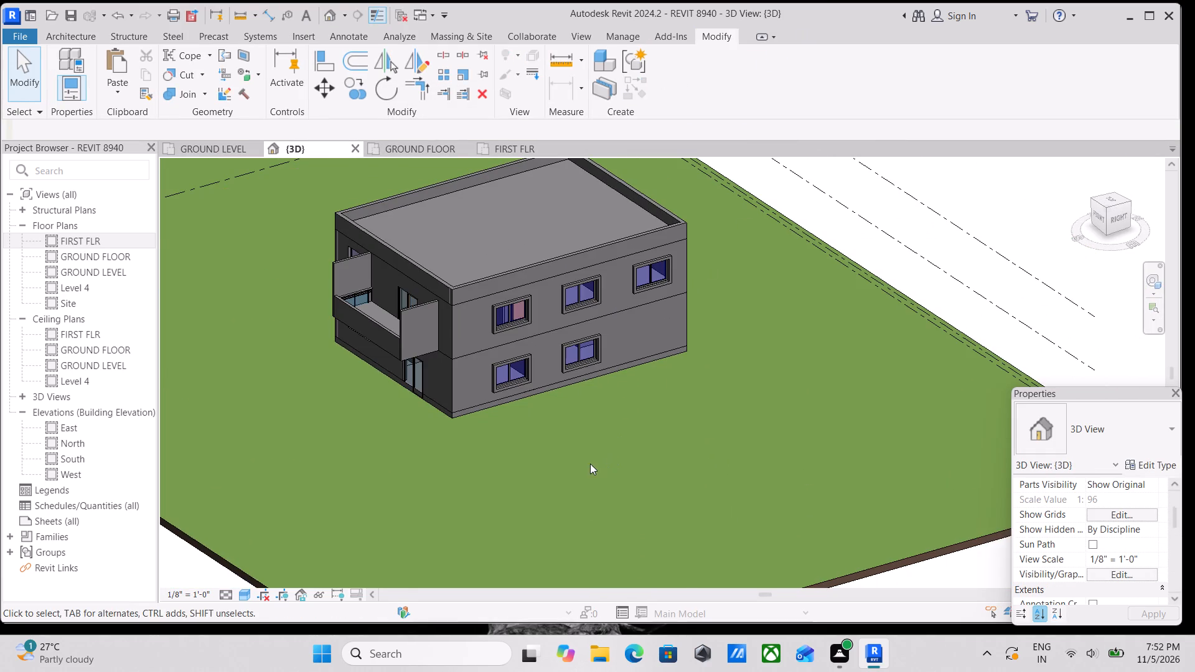
scroll(541, 408, down, 2)
shift+middle_drag(430, 353, 633, 351)
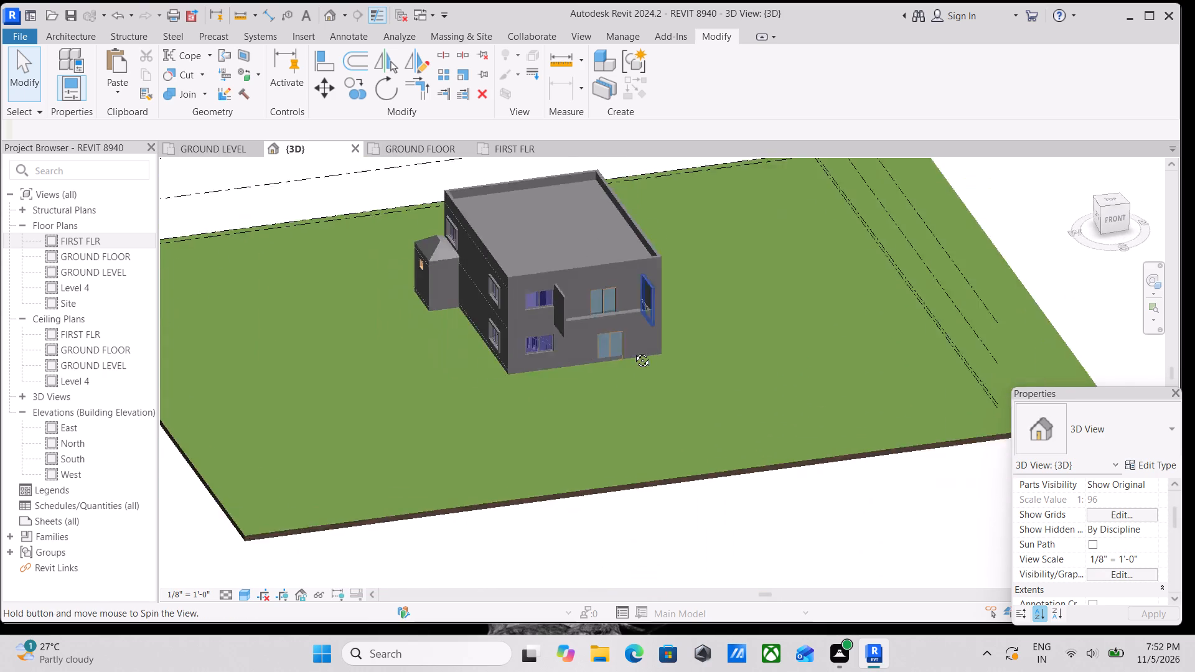
shift+middle_drag(633, 351, 639, 350)
shift+middle_drag(619, 300, 588, 261)
shift+scroll(601, 283, down, 1)
scroll(555, 286, up, 3)
shift+middle_drag(562, 277, 528, 237)
scroll(504, 254, up, 2)
shift+middle_drag(528, 259, 542, 224)
middle_drag(578, 258, 569, 356)
shift+middle_drag(611, 336, 586, 329)
scroll(581, 329, up, 1)
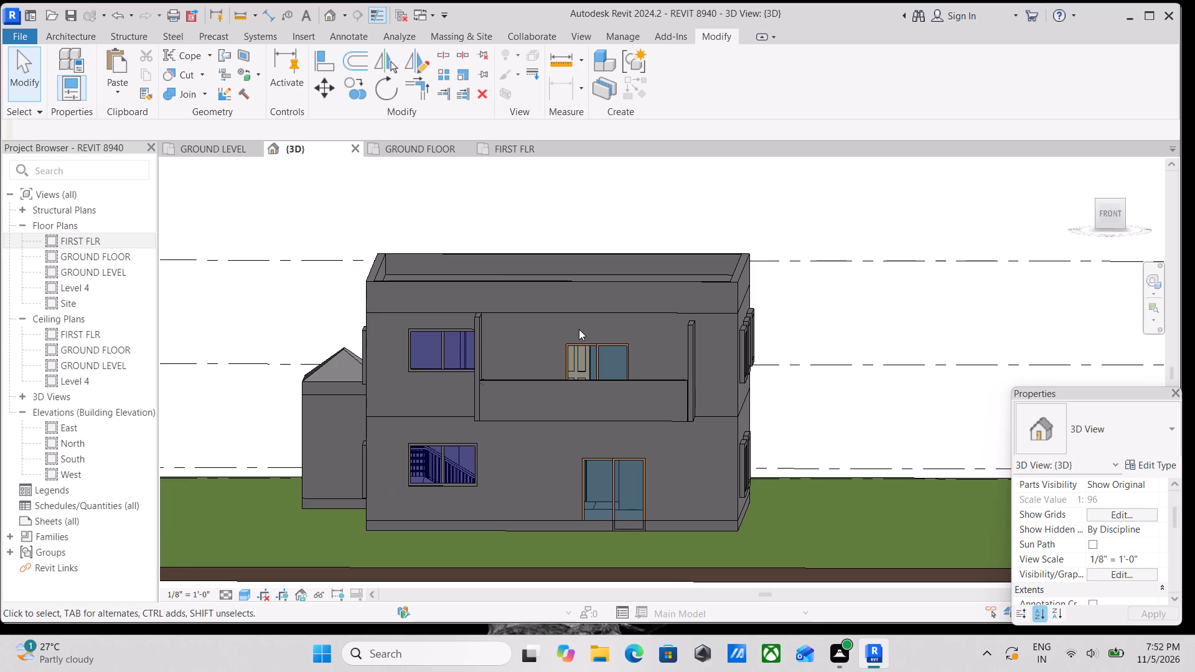
scroll(579, 329, up, 2)
scroll(541, 342, down, 1)
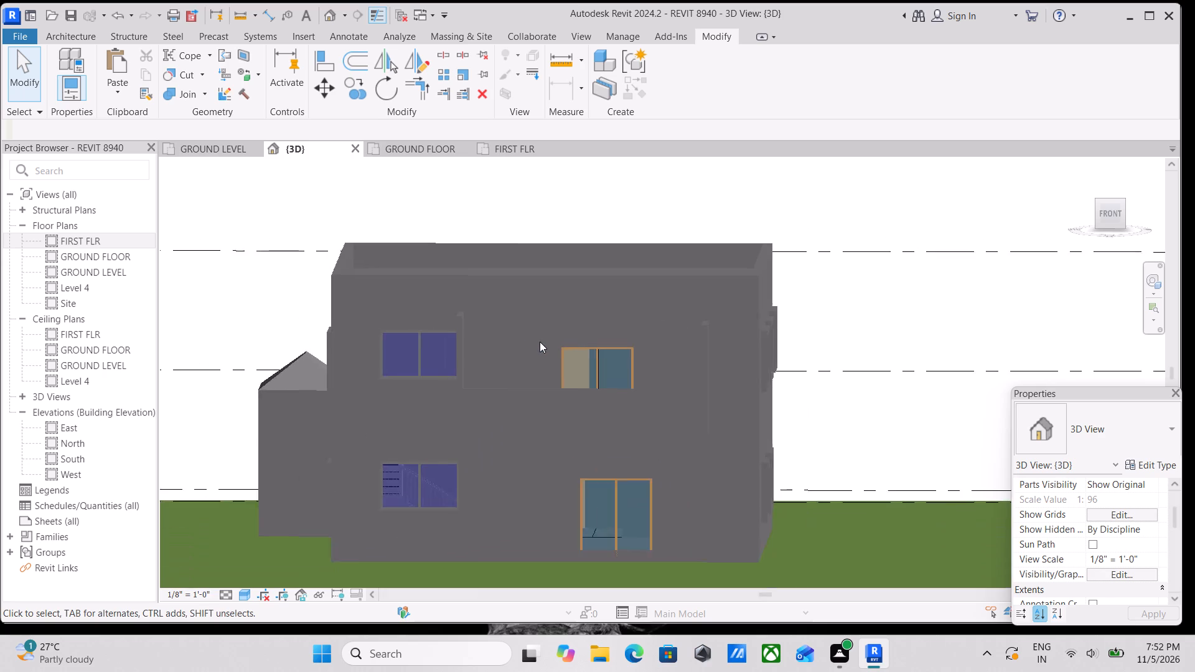
scroll(540, 342, down, 3)
shift+middle_drag(540, 342, 616, 403)
middle_drag(644, 352, 647, 387)
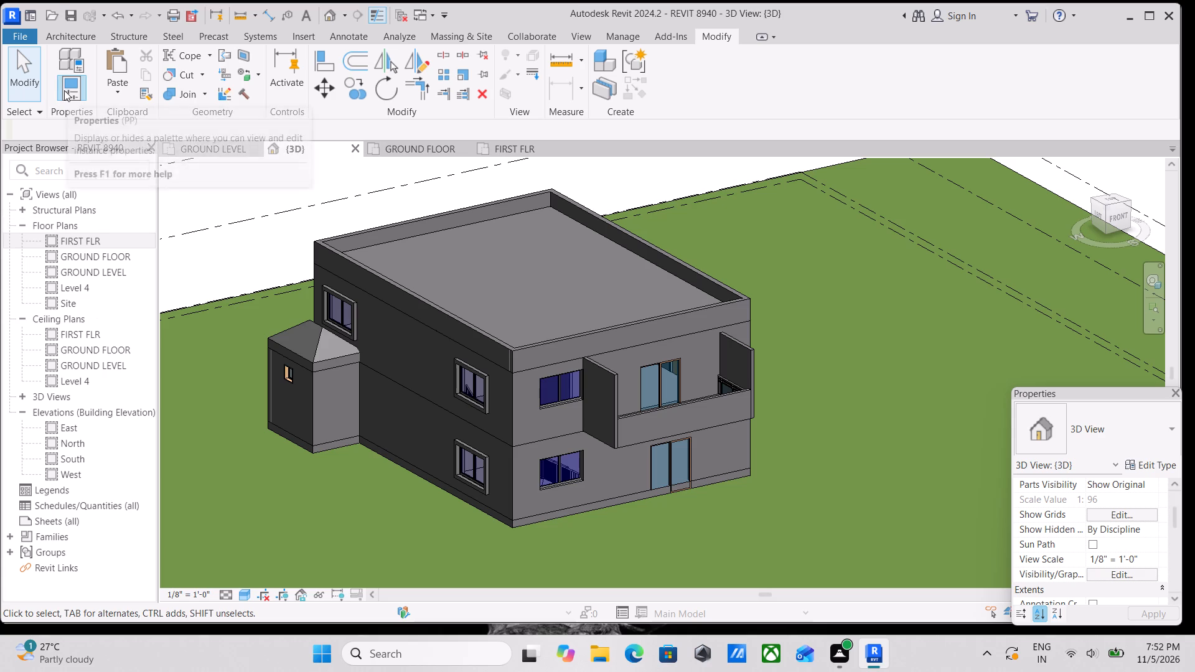
Start another in-place model in the Generic Models category, keeping the default name.
click(66, 30)
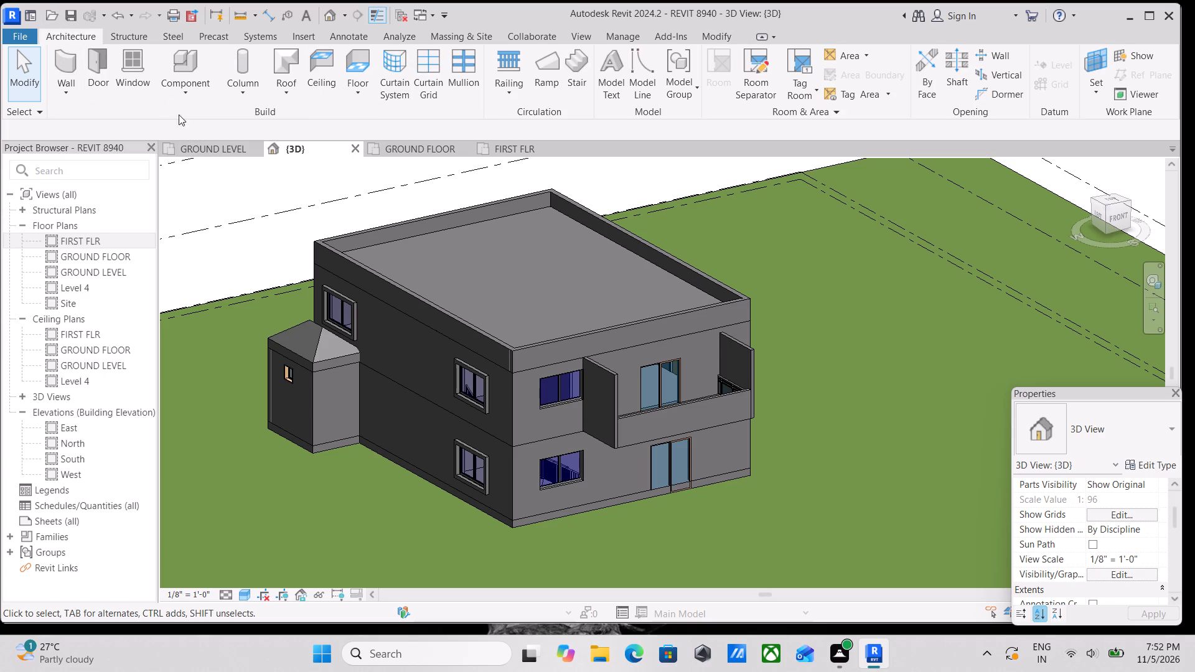
click(352, 97)
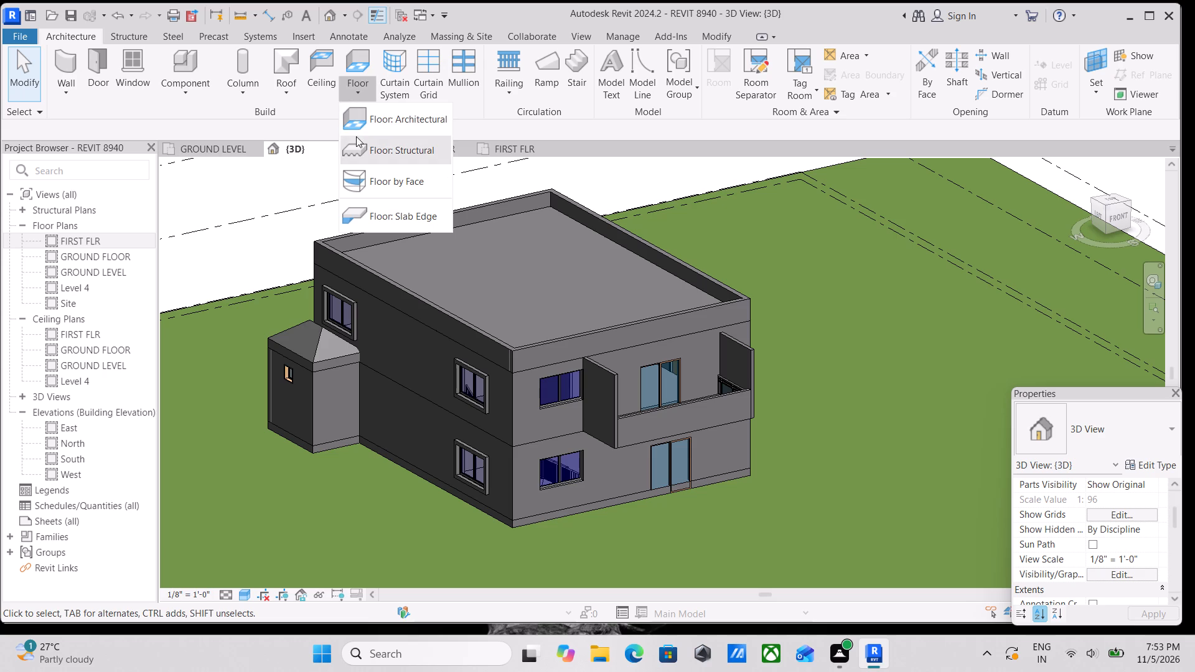
click(173, 93)
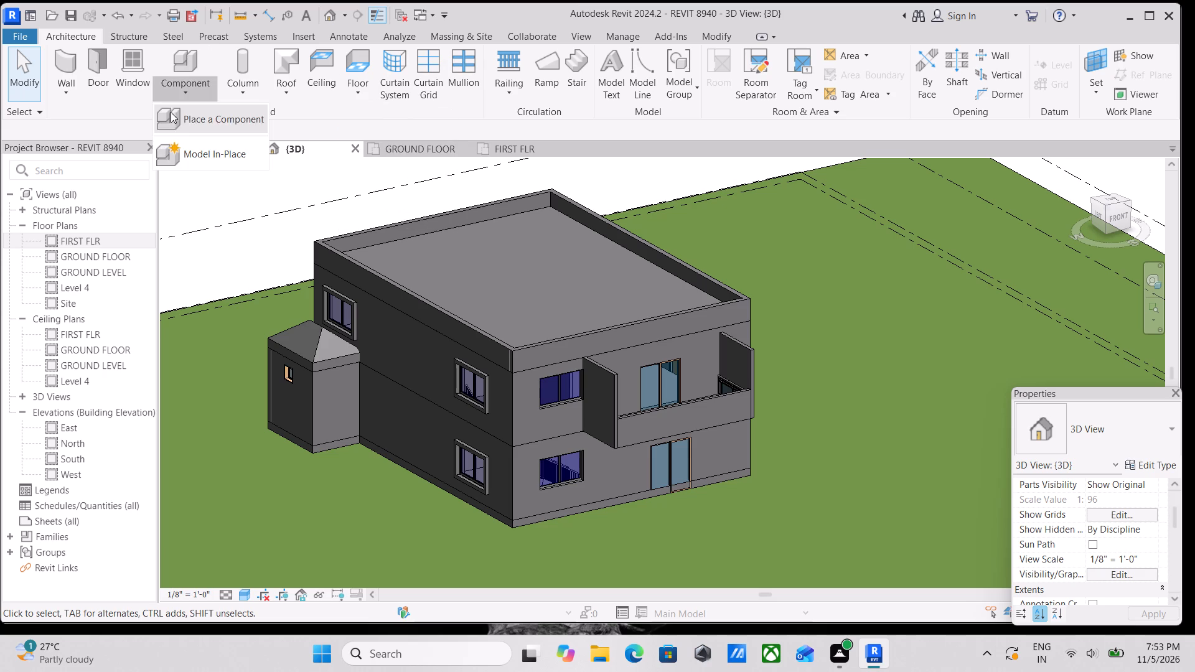
click(202, 156)
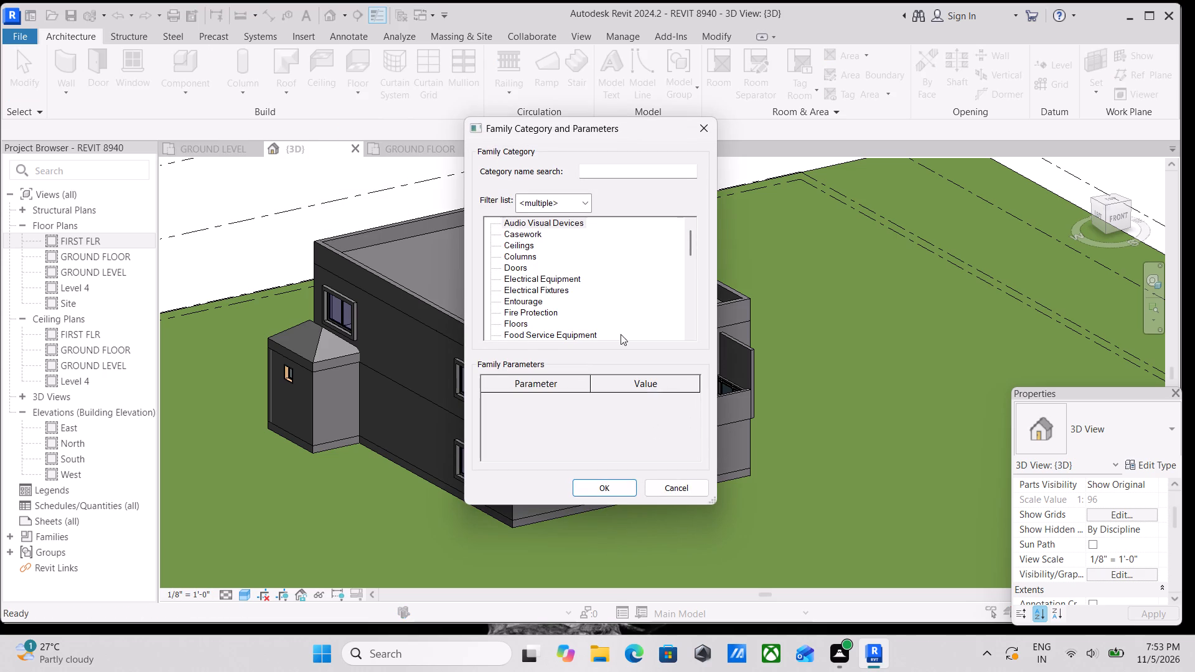
scroll(559, 283, down, 2)
scroll(558, 281, up, 4)
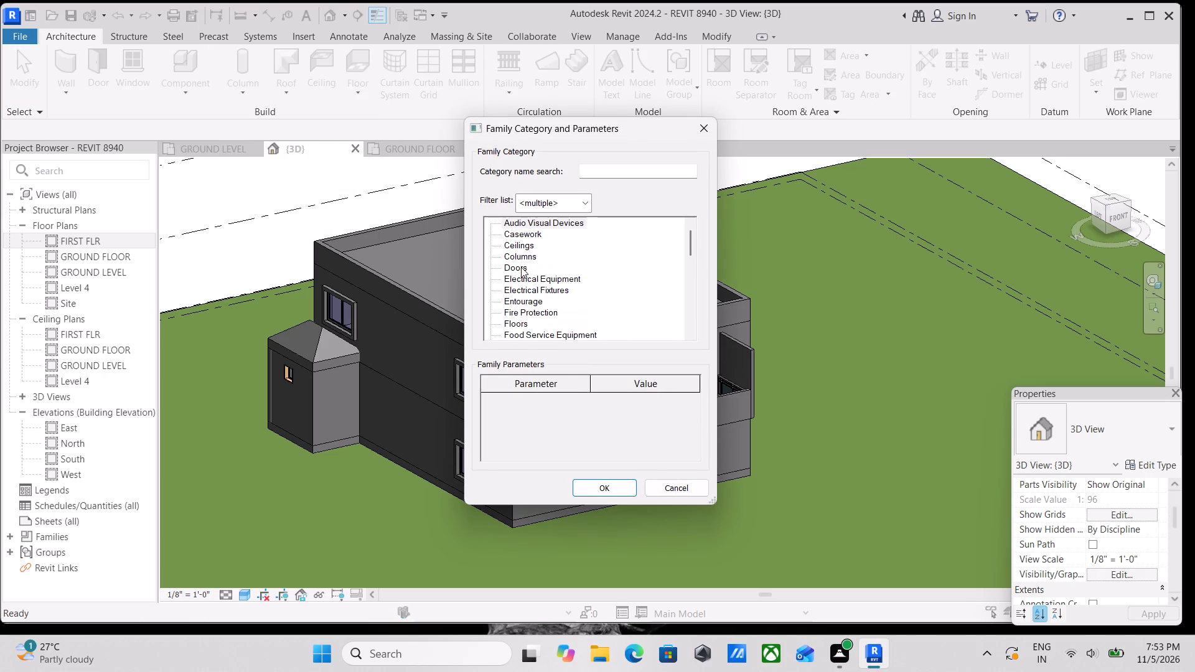
scroll(521, 267, down, 1)
scroll(521, 267, up, 1)
click(521, 267)
scroll(526, 302, down, 1)
scroll(522, 278, up, 1)
scroll(512, 284, down, 4)
click(519, 319)
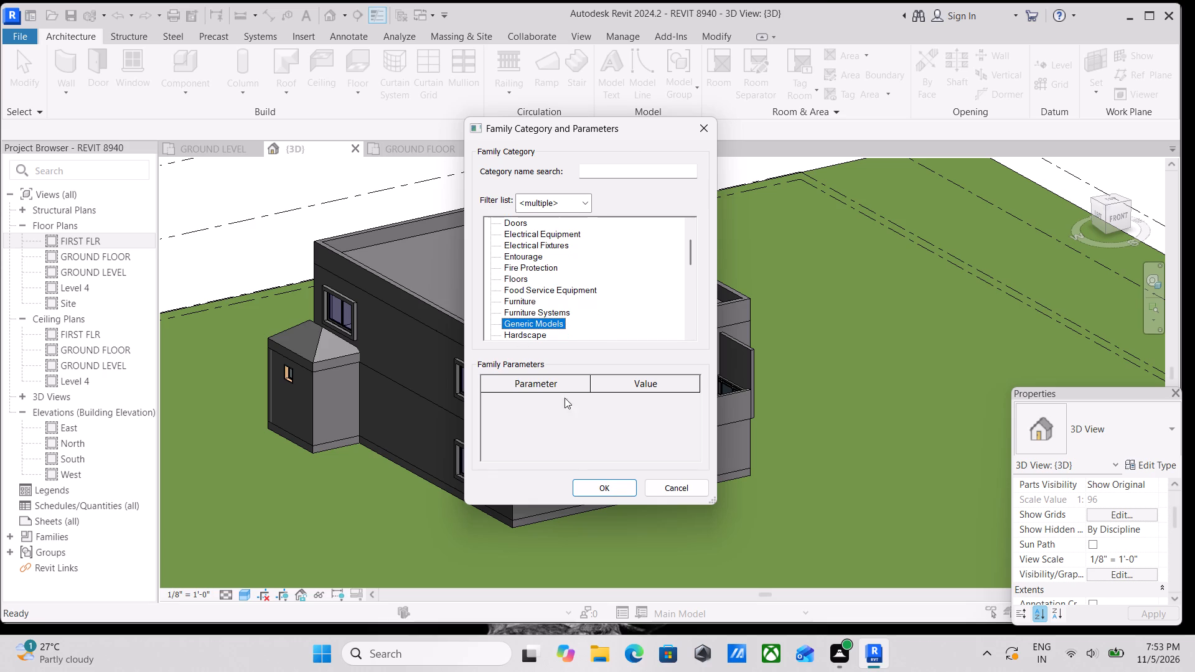
click(603, 490)
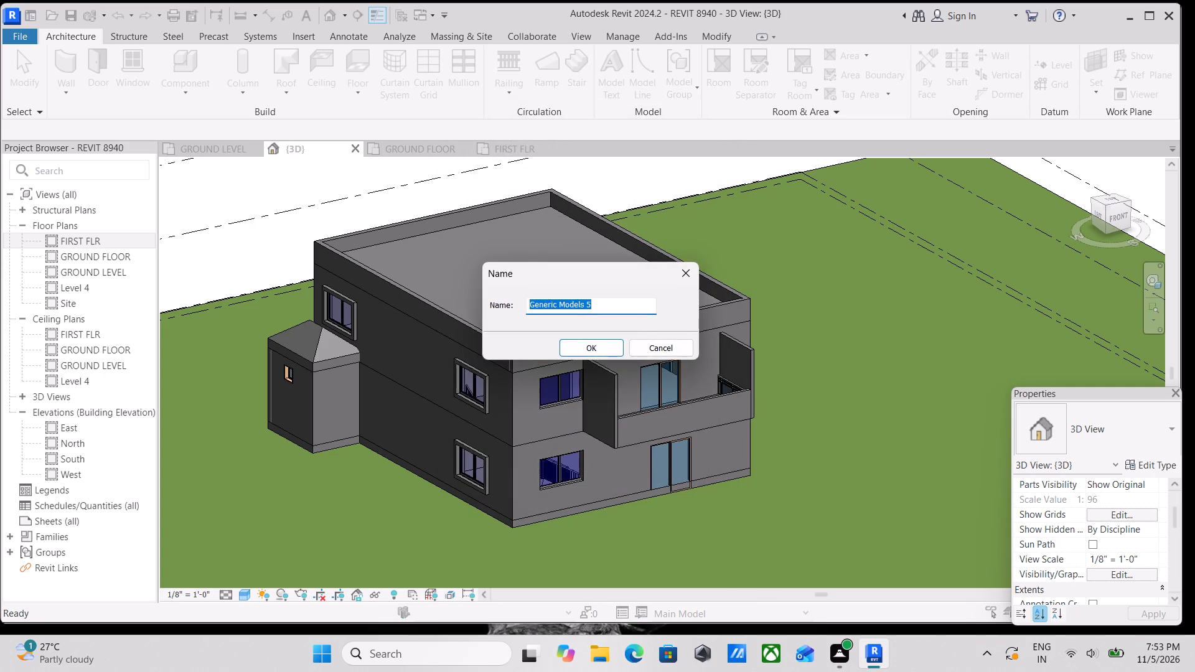
click(605, 344)
Set the face of the front exterior wall as the work plane and start an extrusion sketch in the front view.
middle_drag(601, 375, 454, 406)
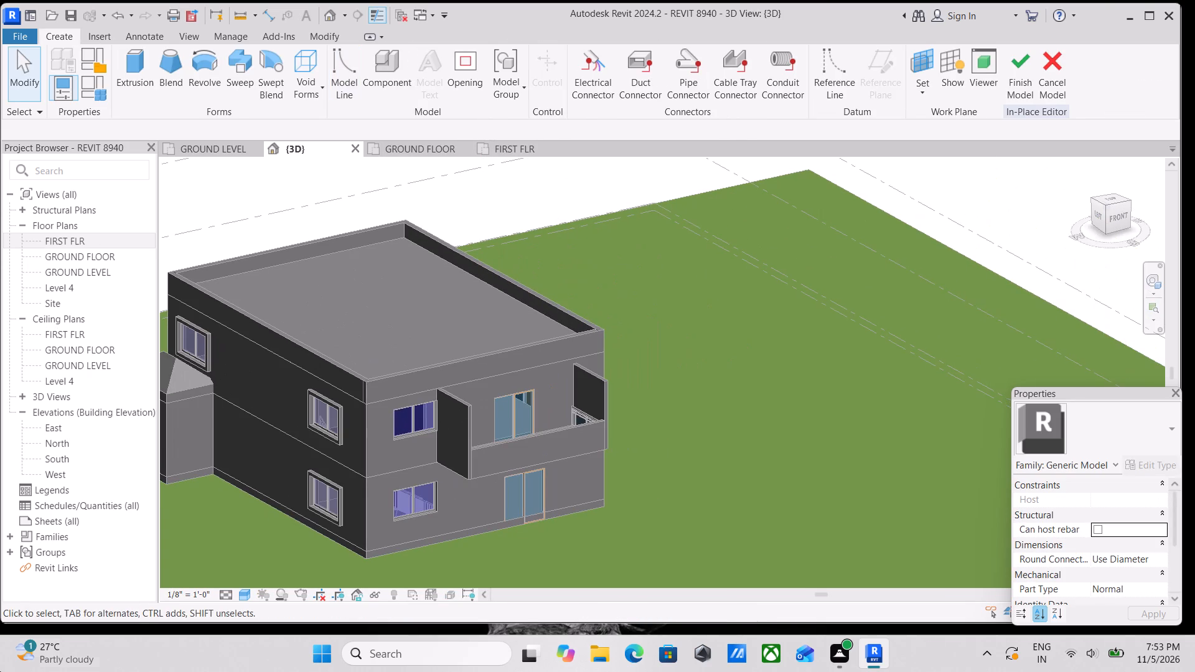
click(919, 93)
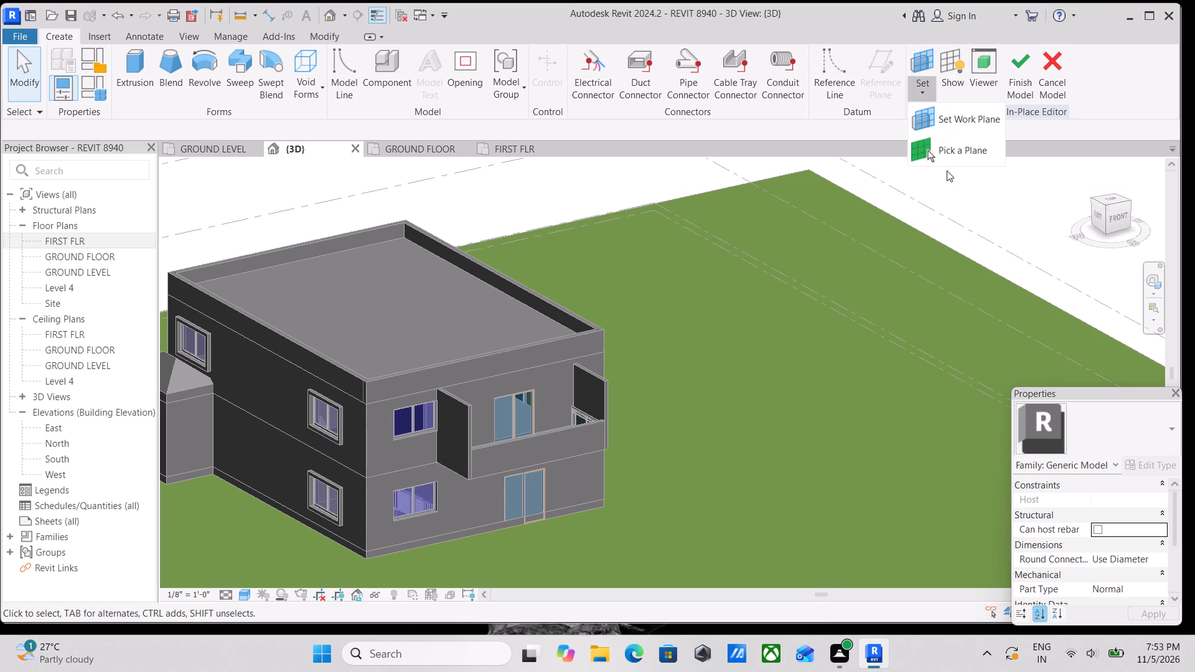
click(949, 158)
scroll(380, 404, up, 2)
scroll(482, 383, up, 3)
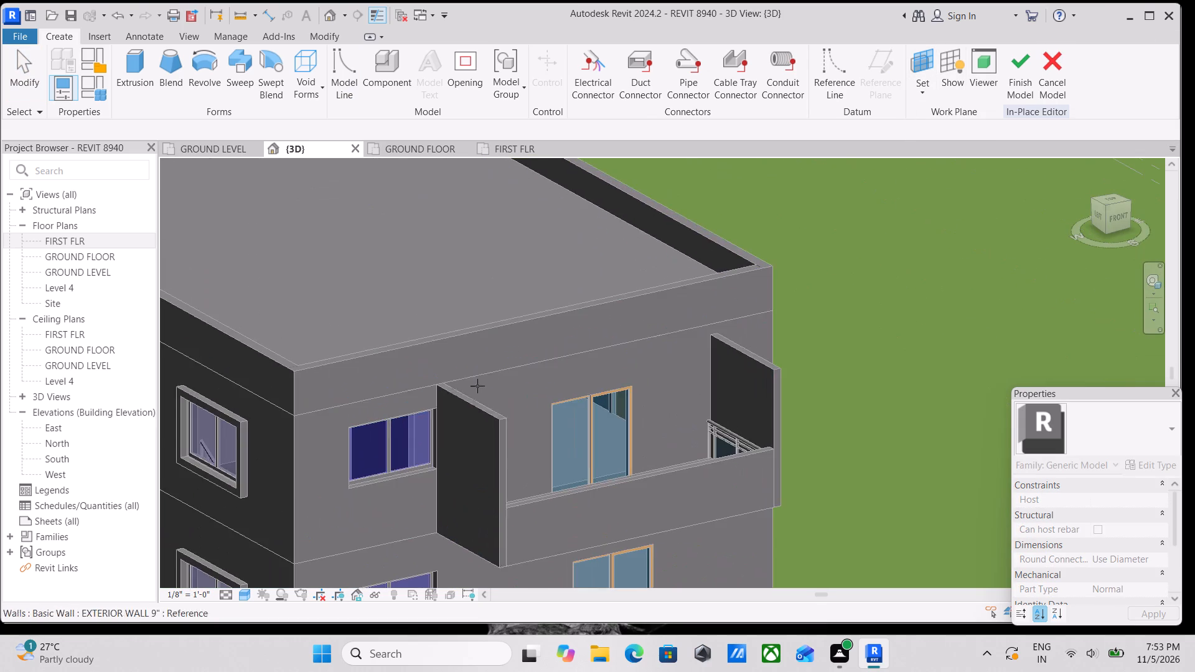
scroll(451, 396, up, 6)
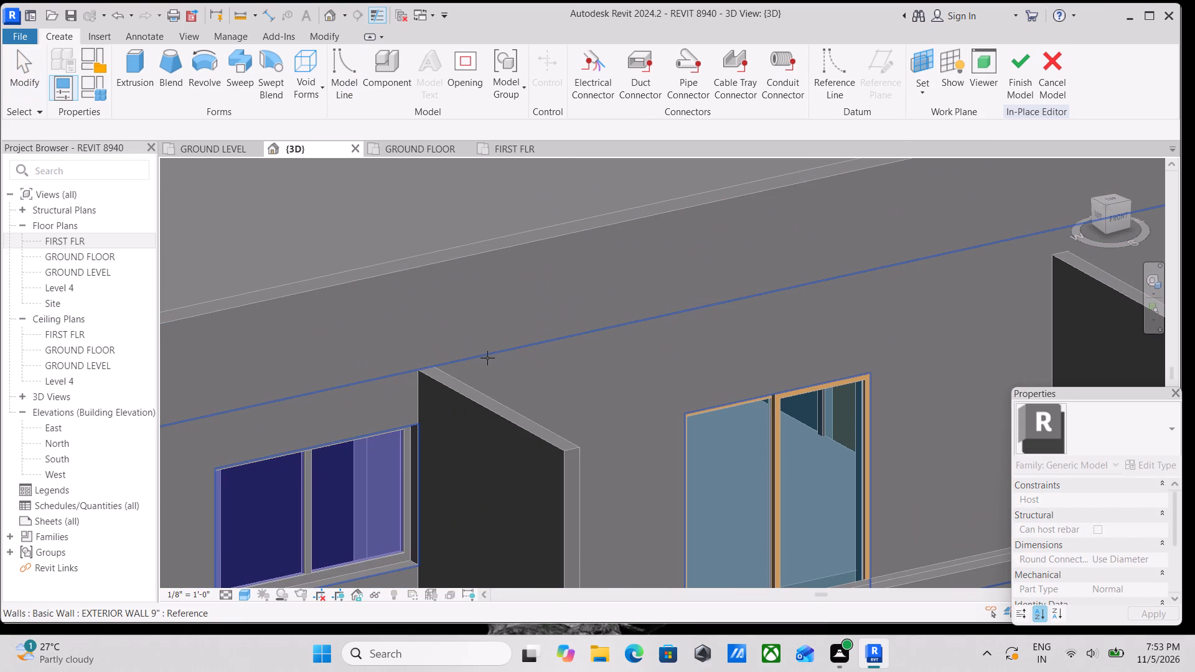
click(494, 357)
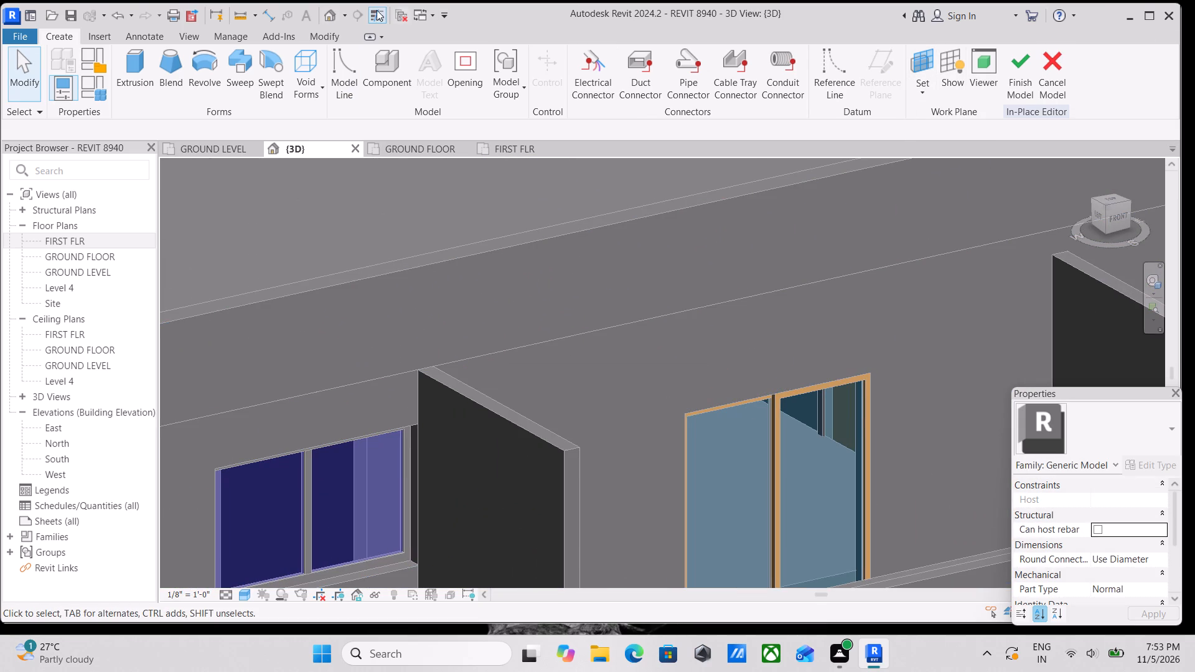
click(124, 67)
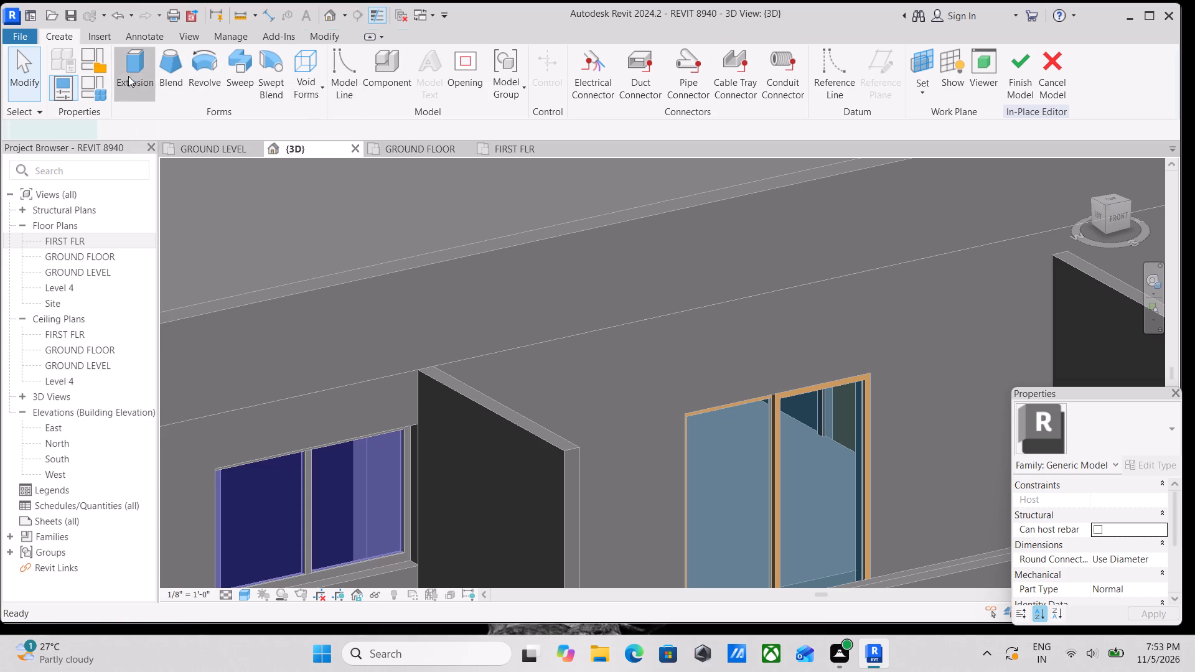
click(1113, 215)
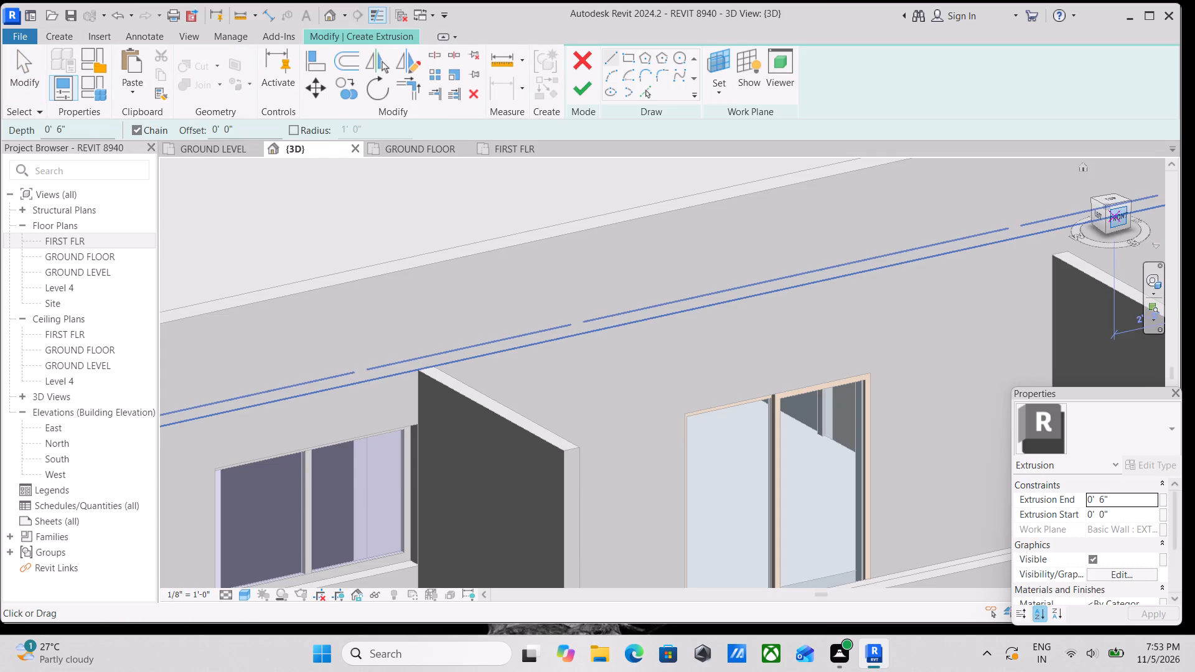
scroll(769, 391, up, 3)
scroll(561, 327, up, 3)
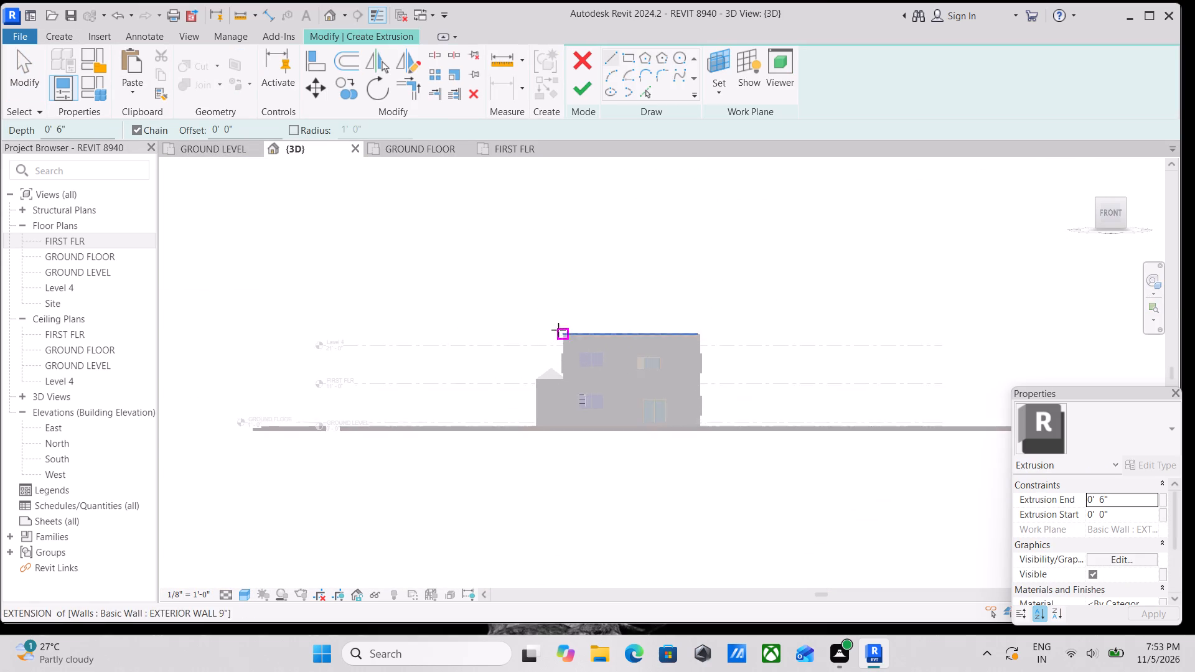
scroll(589, 366, up, 8)
scroll(635, 318, up, 7)
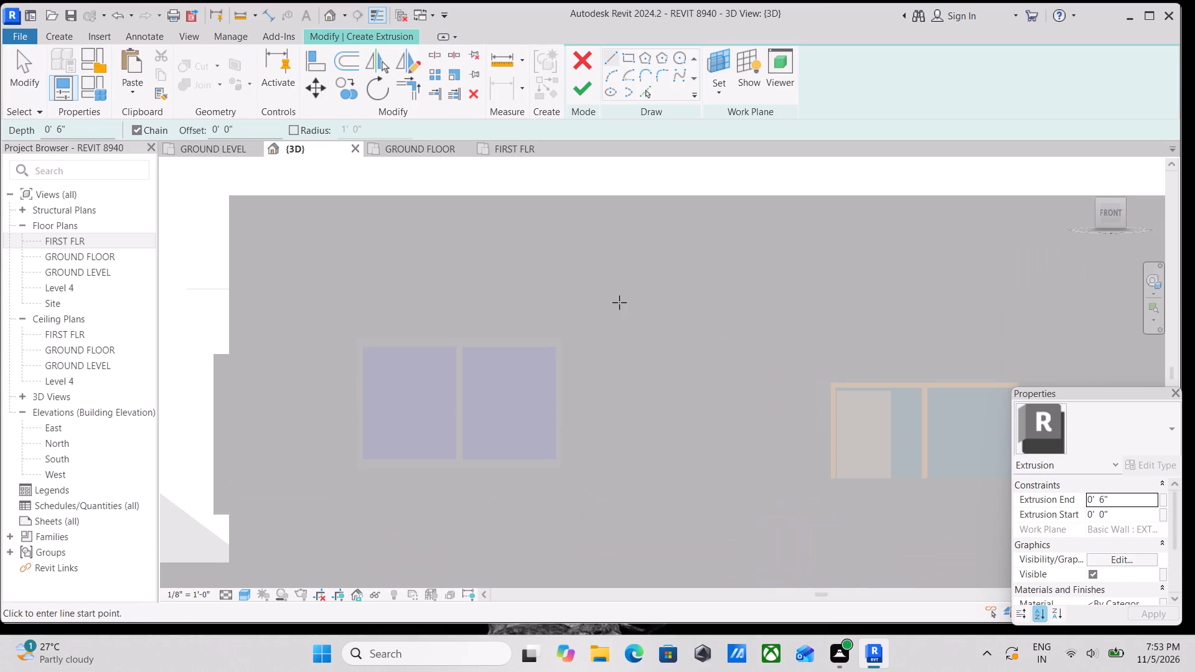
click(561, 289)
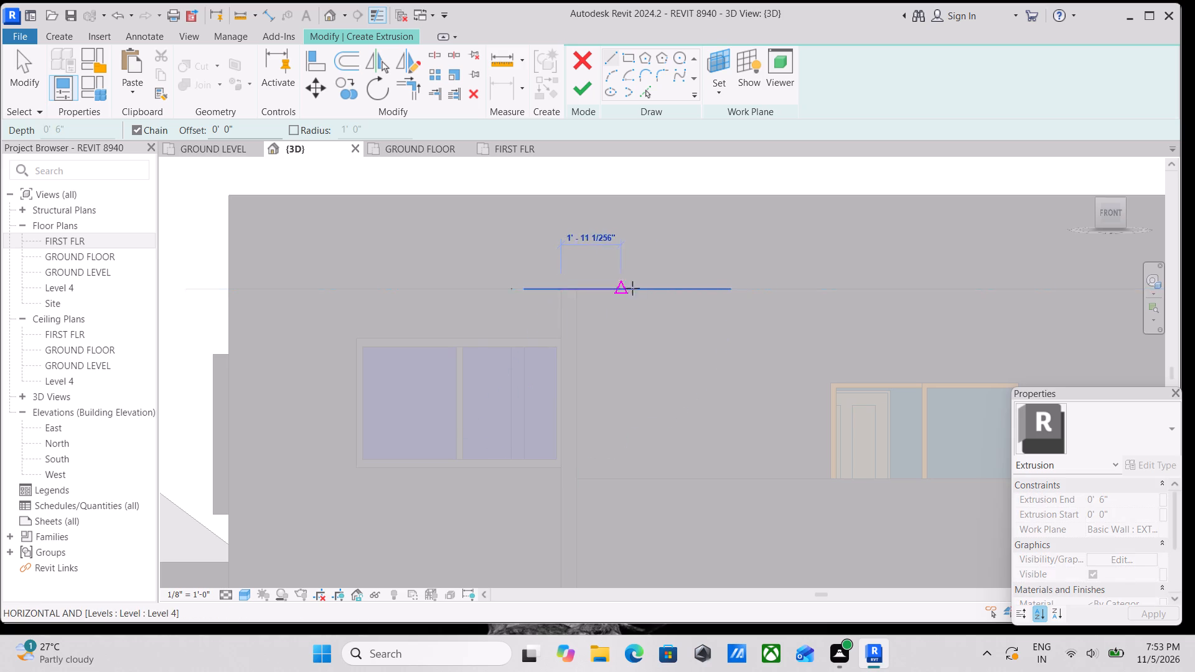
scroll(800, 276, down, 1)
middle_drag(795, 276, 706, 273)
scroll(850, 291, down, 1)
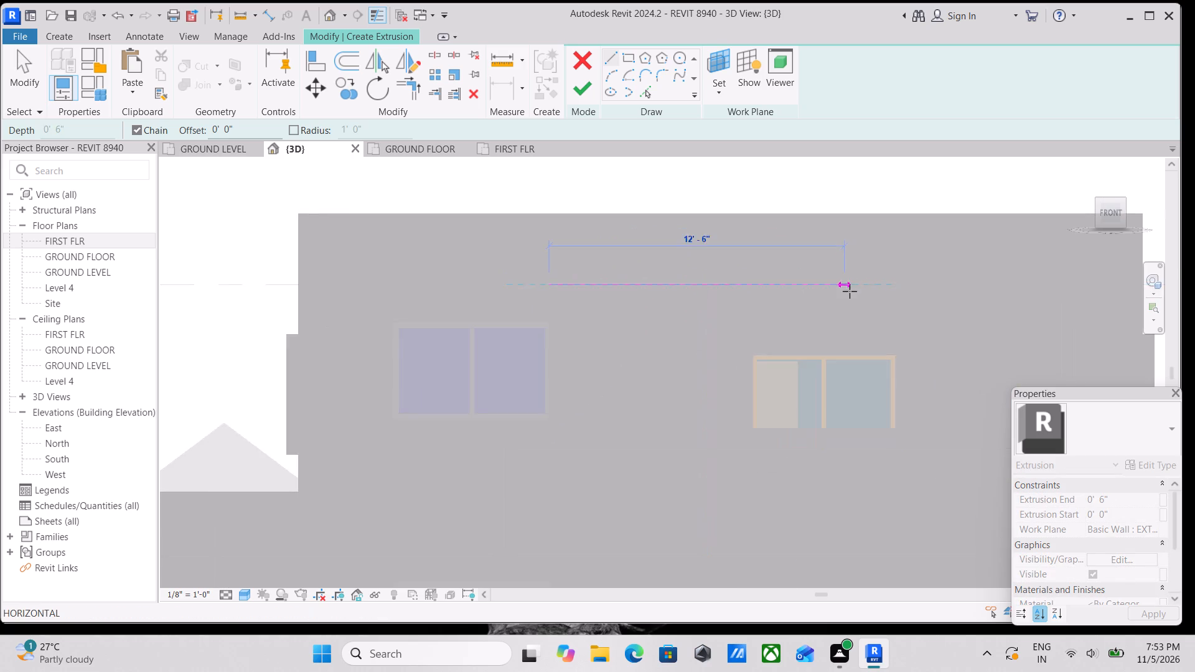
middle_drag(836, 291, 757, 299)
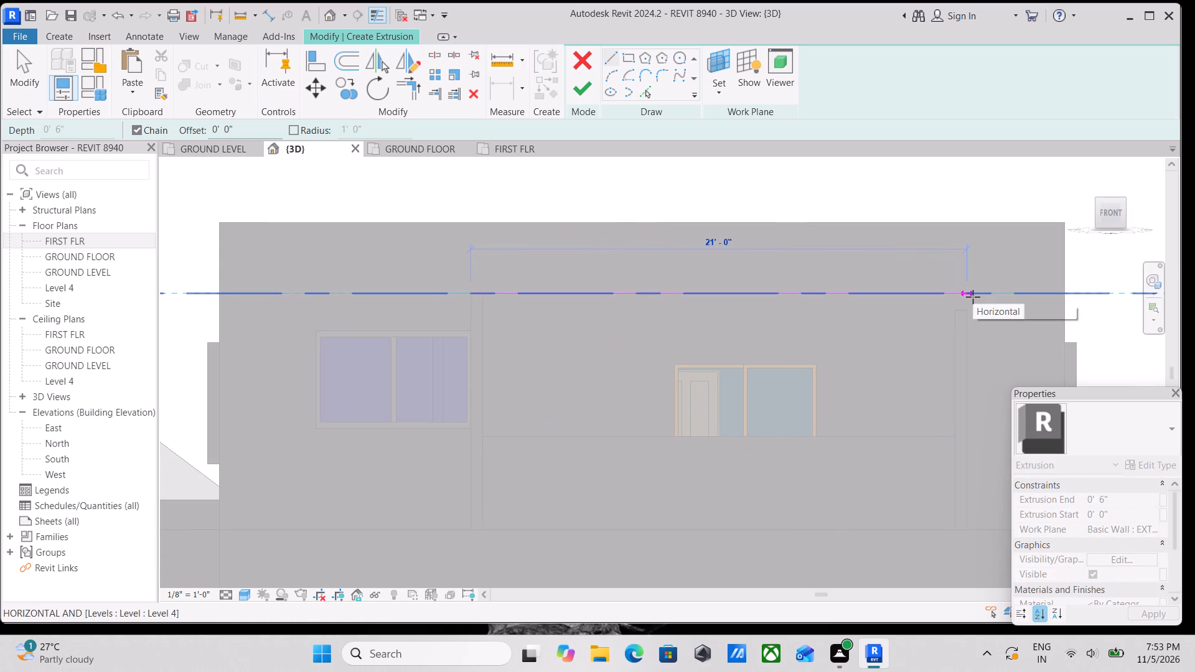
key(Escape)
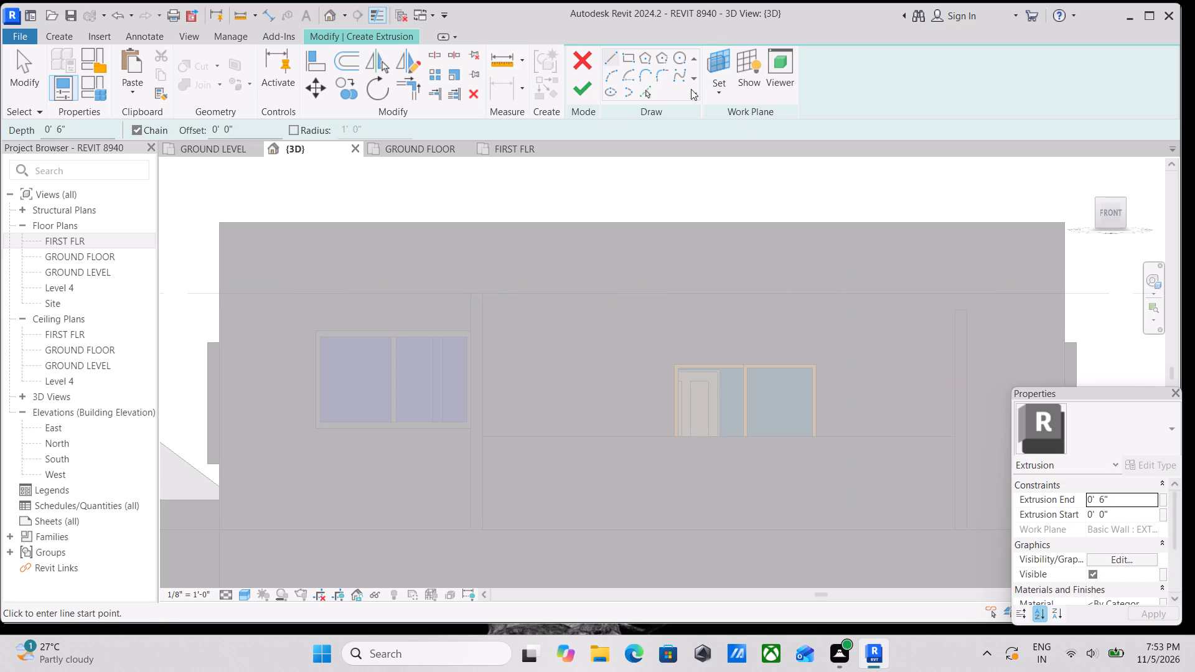
Sketch a band rectangle about 9" high on the Level 4 line, spanning the balcony between the outer edges of its side walls.
click(627, 58)
scroll(507, 263, up, 1)
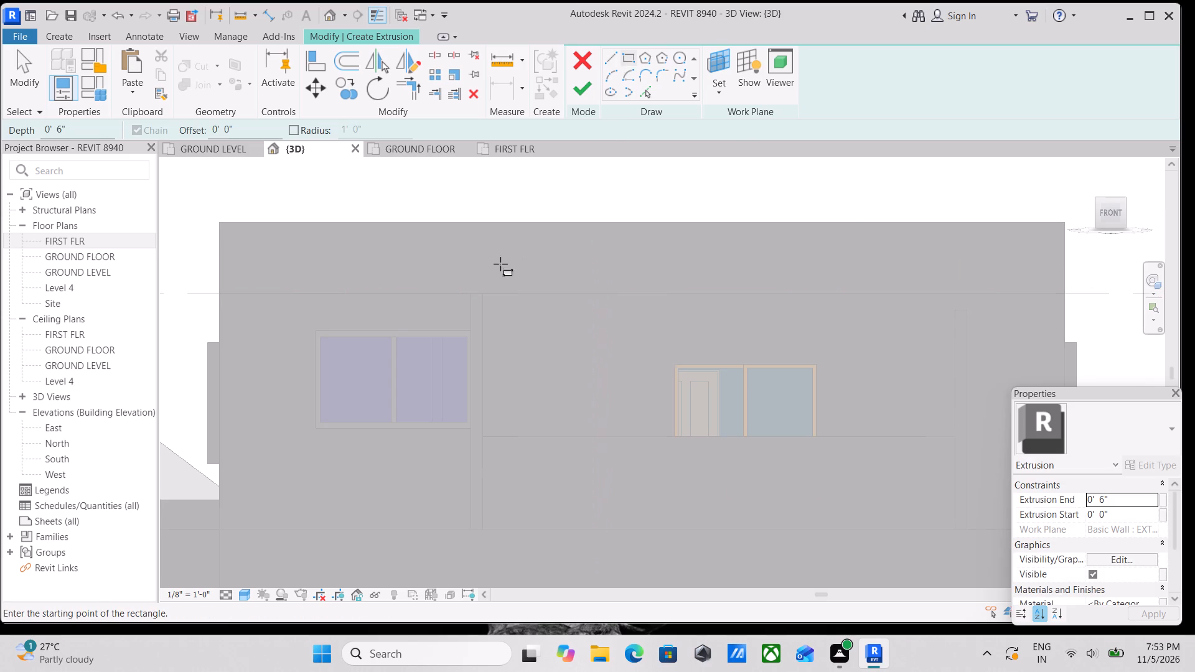
scroll(500, 264, up, 2)
click(454, 306)
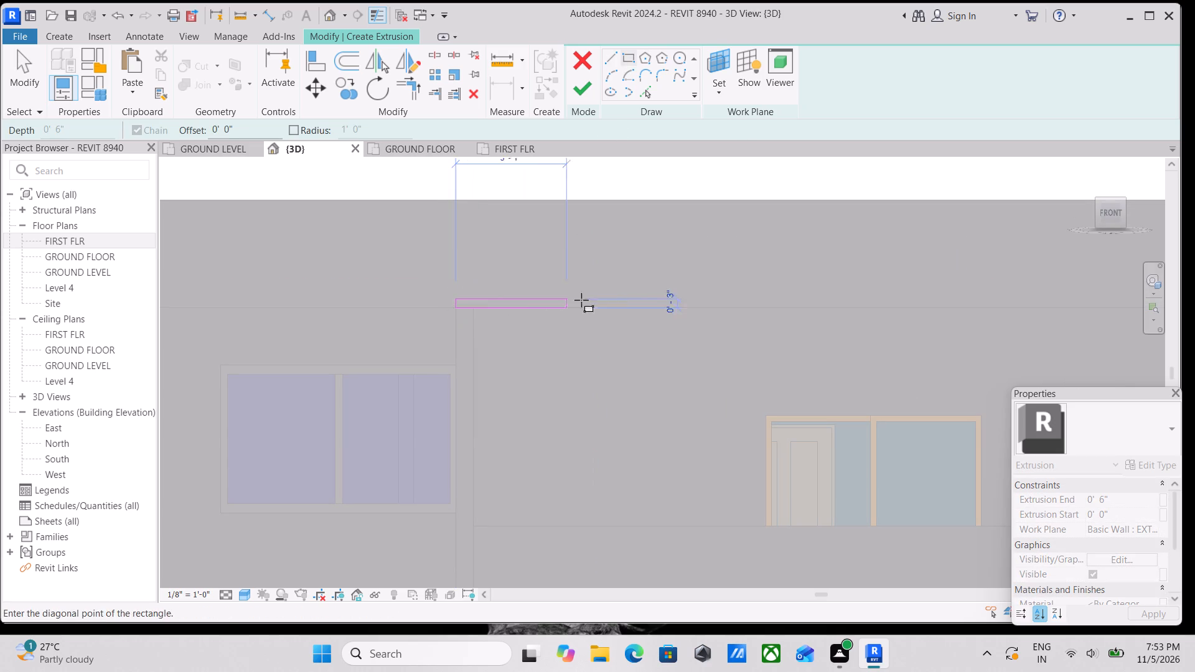
middle_drag(729, 305, 519, 301)
middle_drag(896, 320, 787, 269)
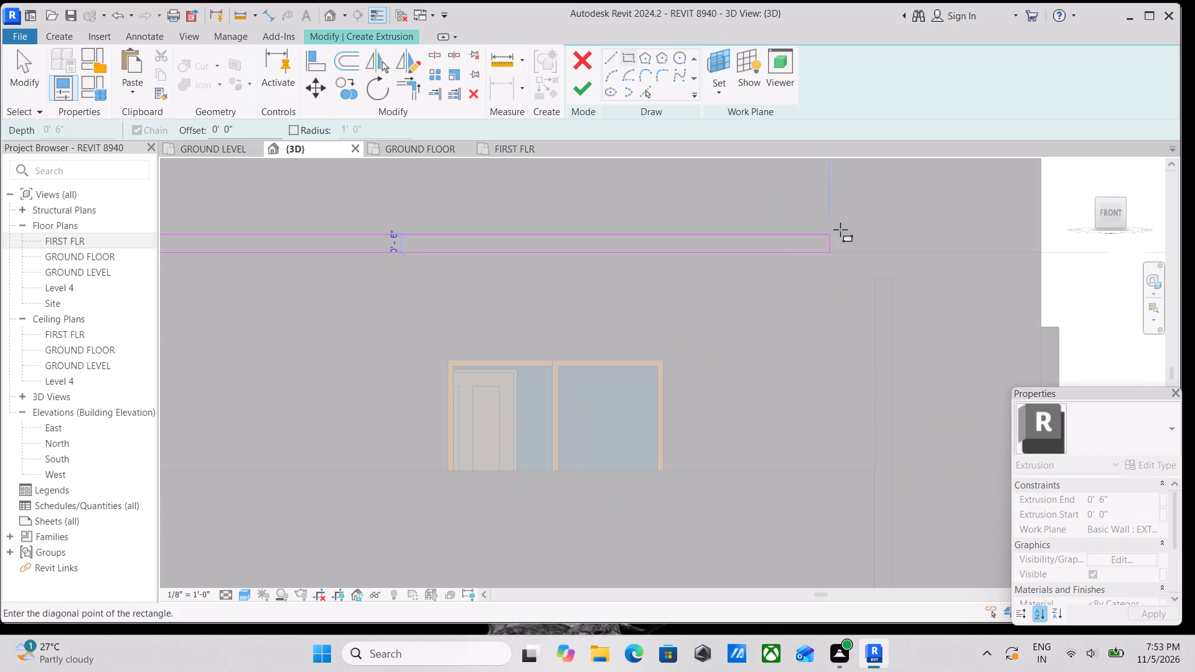
click(888, 224)
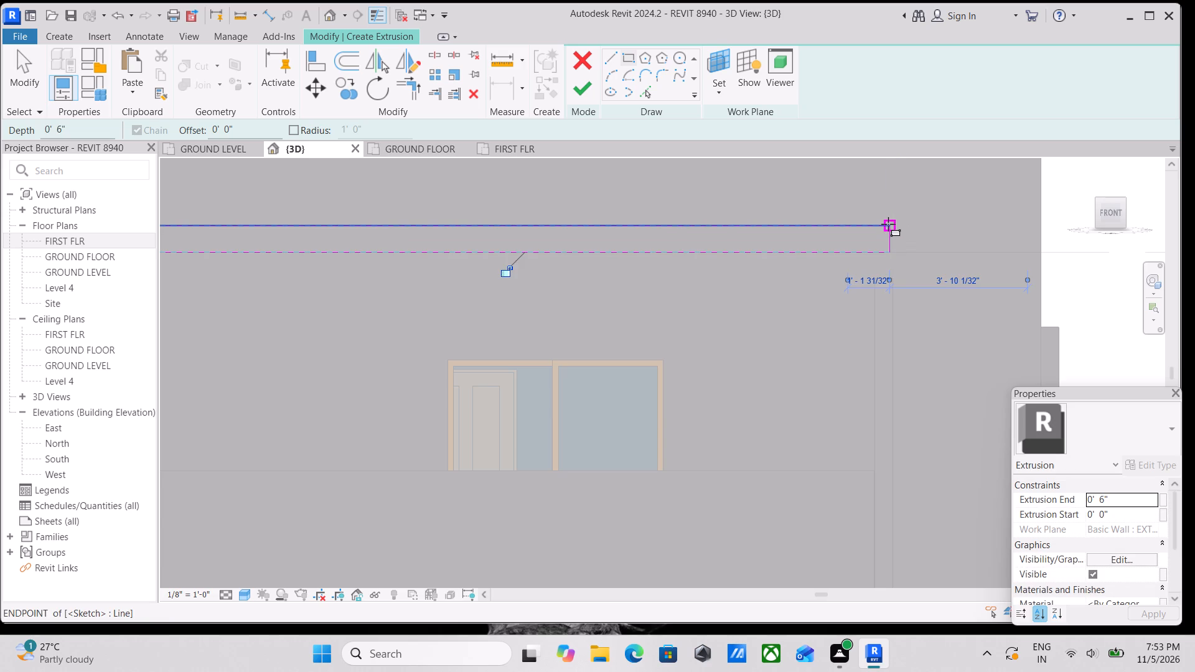
key(Escape)
Assign the WALL PAINT material to the balcony band extrusion.
scroll(873, 319, down, 1)
scroll(1133, 568, down, 2)
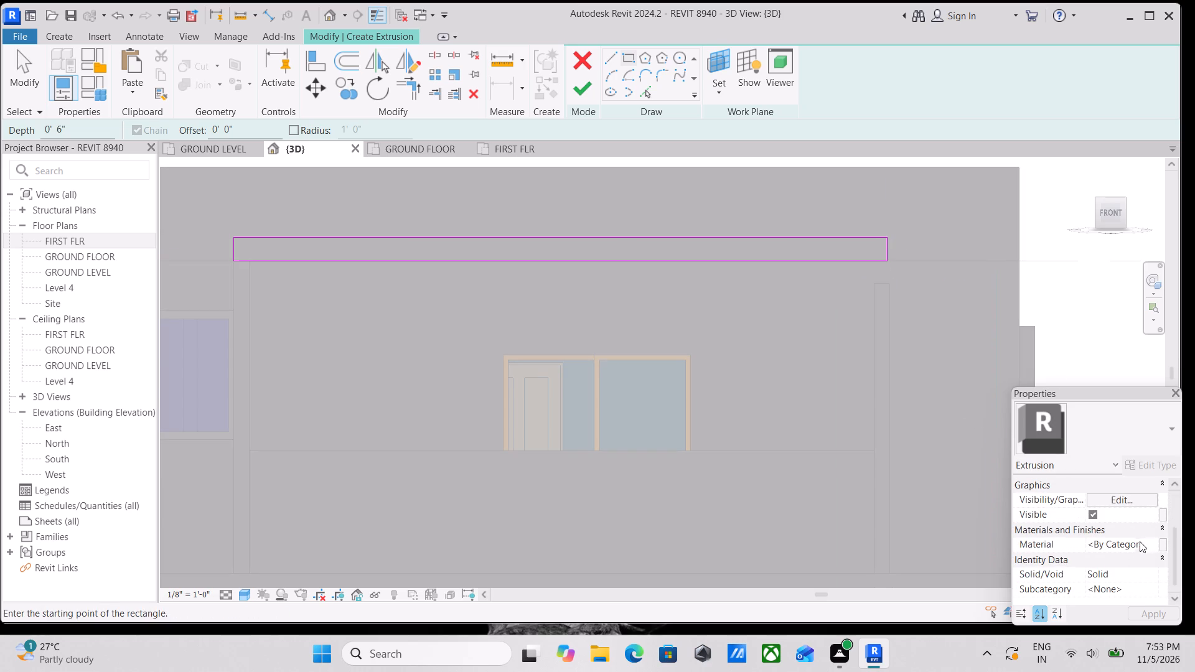
click(1140, 539)
click(1155, 540)
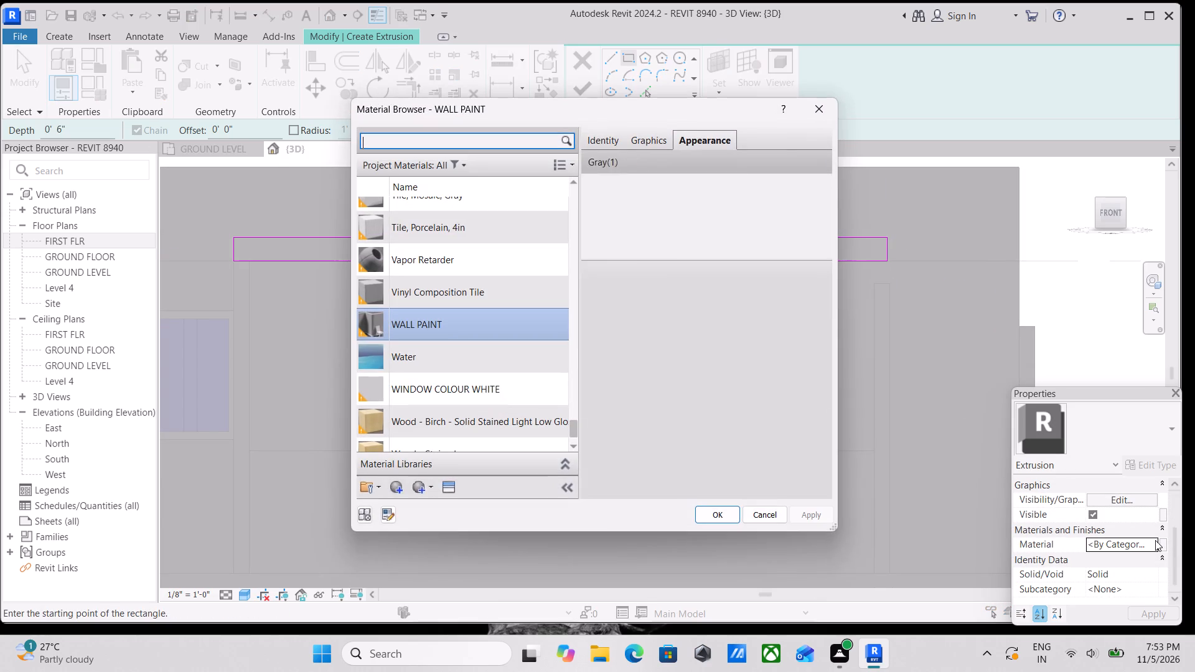
click(737, 510)
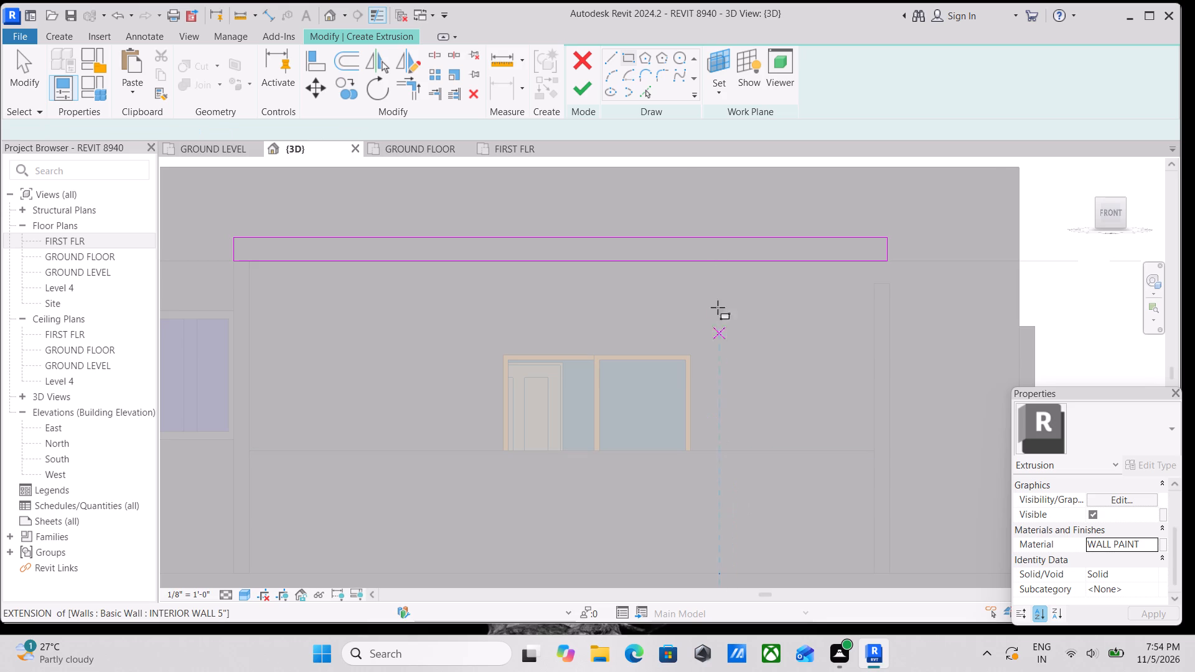
Finish the sketch to extrude the band above the balcony 6" deep, and finish the in-place model.
click(586, 91)
scroll(744, 383, down, 3)
shift+middle_drag(744, 383, 747, 391)
scroll(626, 317, down, 3)
shift+middle_drag(625, 317, 731, 453)
shift+middle_drag(588, 309, 629, 217)
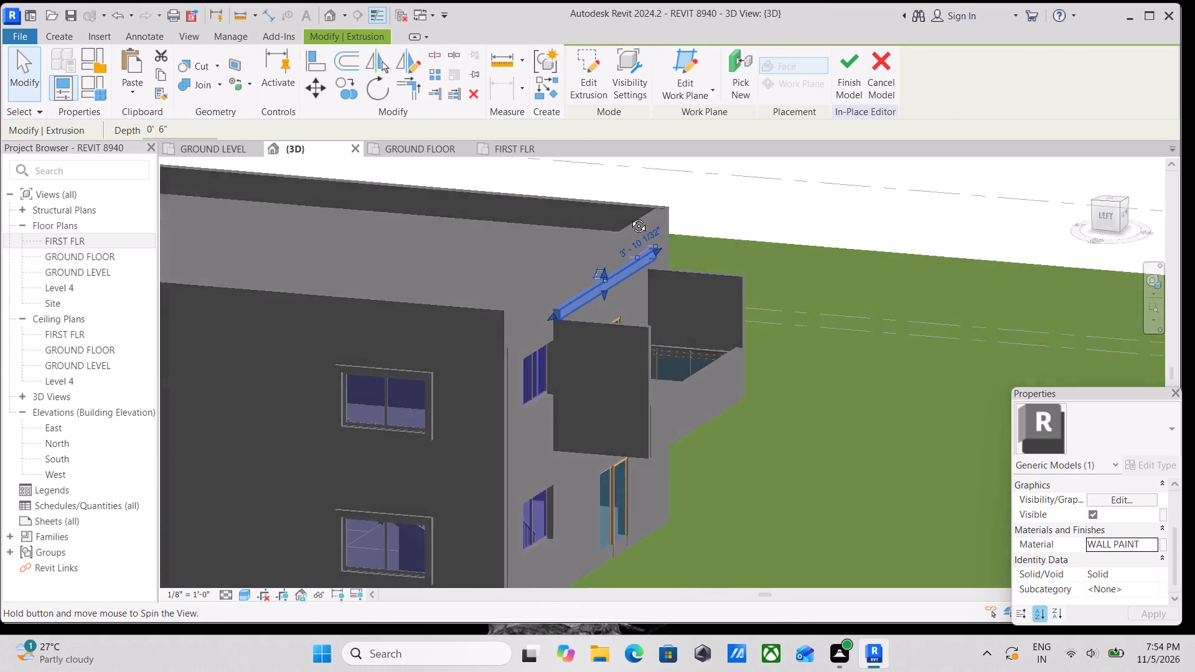
shift+middle_drag(629, 217, 578, 219)
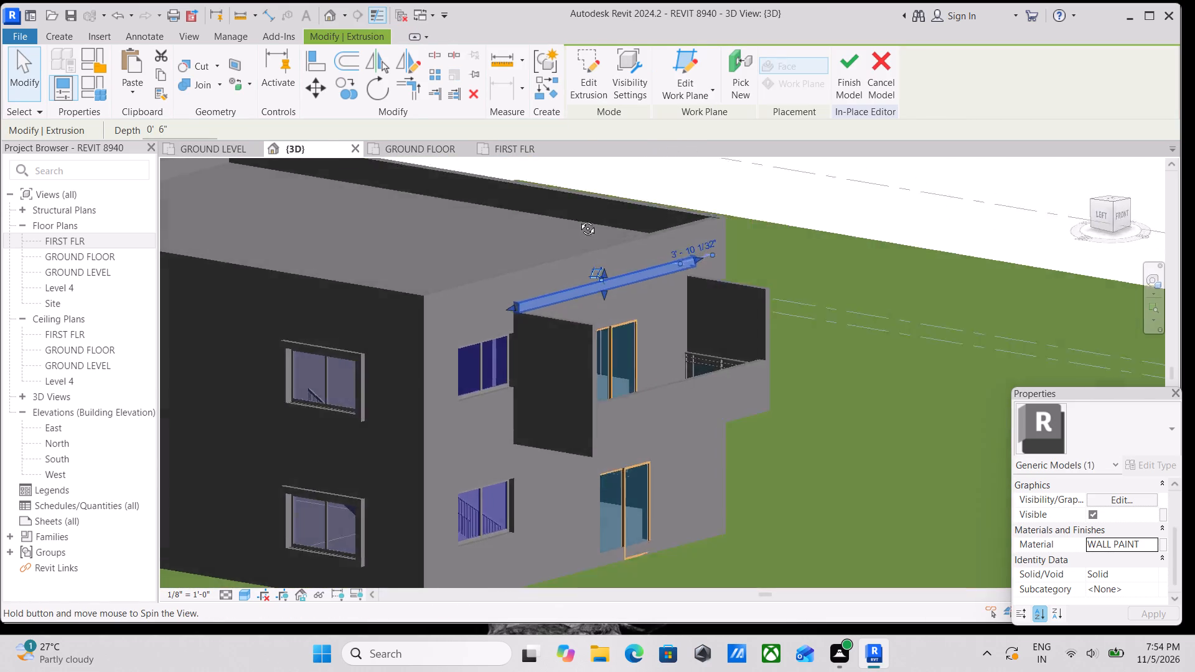
shift+middle_drag(578, 219, 528, 326)
shift+middle_drag(752, 306, 525, 279)
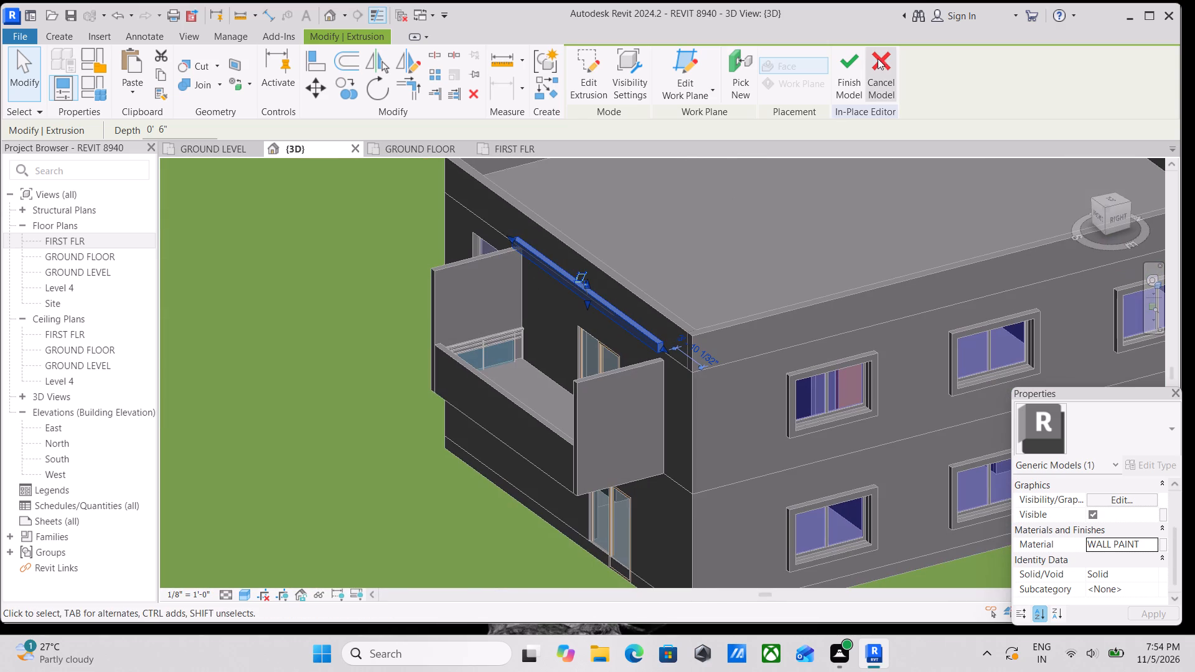
click(851, 68)
Examine the band above the balcony from the front and left side, checking how it meets the balcony side walls.
shift+middle_drag(731, 254, 718, 241)
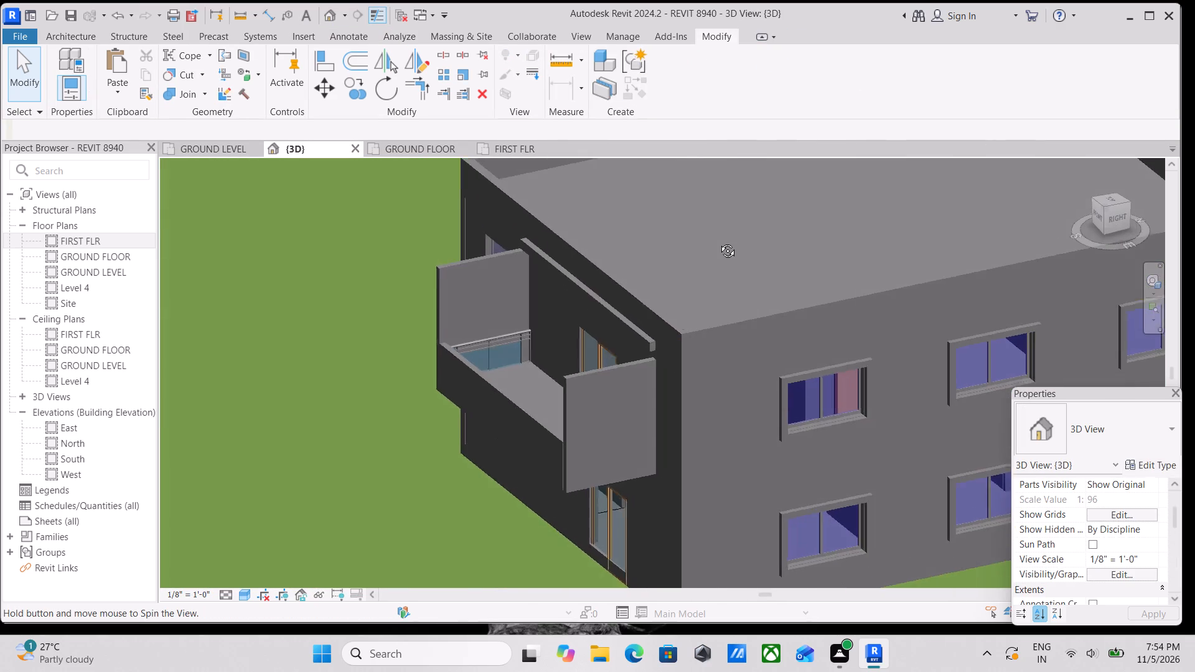
shift+middle_drag(718, 241, 715, 241)
scroll(652, 317, down, 3)
middle_drag(652, 307, 895, 259)
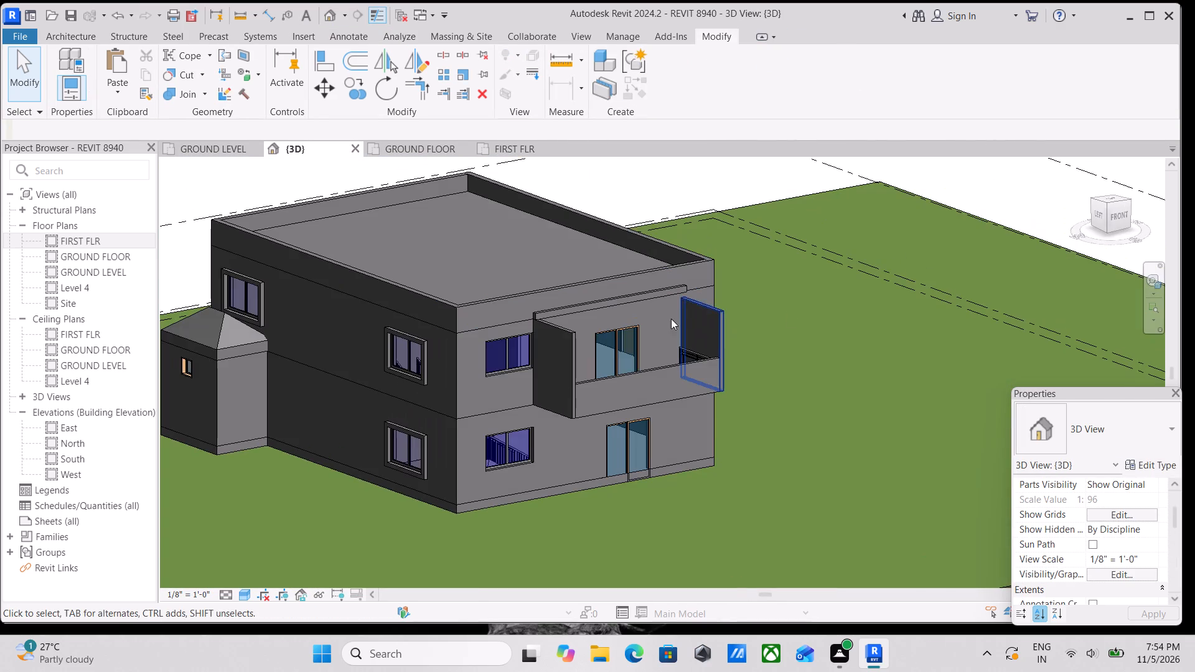
shift+middle_drag(670, 314, 807, 347)
scroll(657, 296, up, 2)
shift+middle_drag(620, 294, 596, 290)
scroll(594, 307, up, 1)
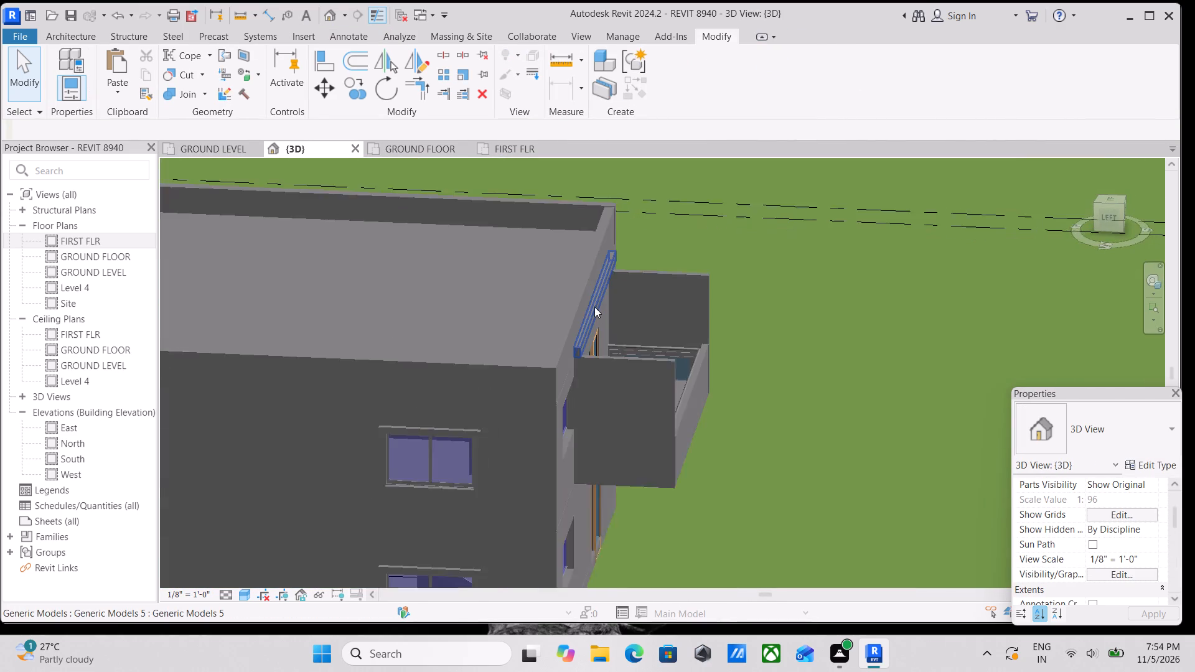
Stretch the band above the front balcony outward to the front edge of the balcony side walls, forming a roof slab.
scroll(594, 307, up, 2)
click(594, 313)
scroll(622, 317, up, 2)
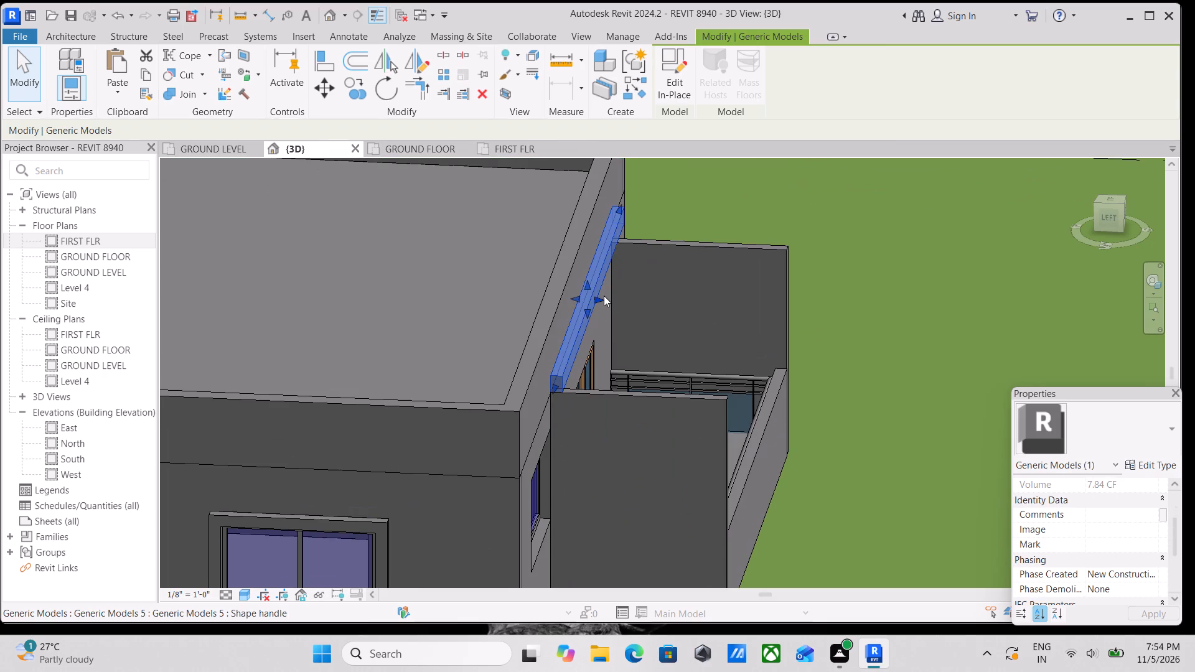
drag(604, 296, 761, 318)
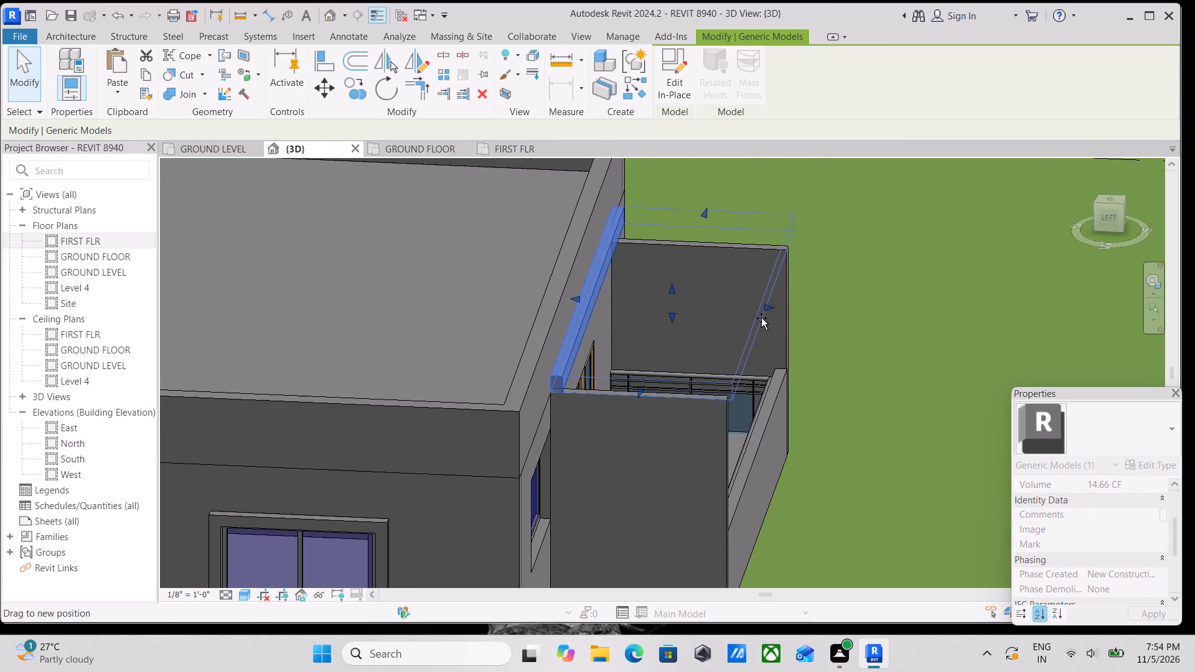
drag(761, 318, 756, 317)
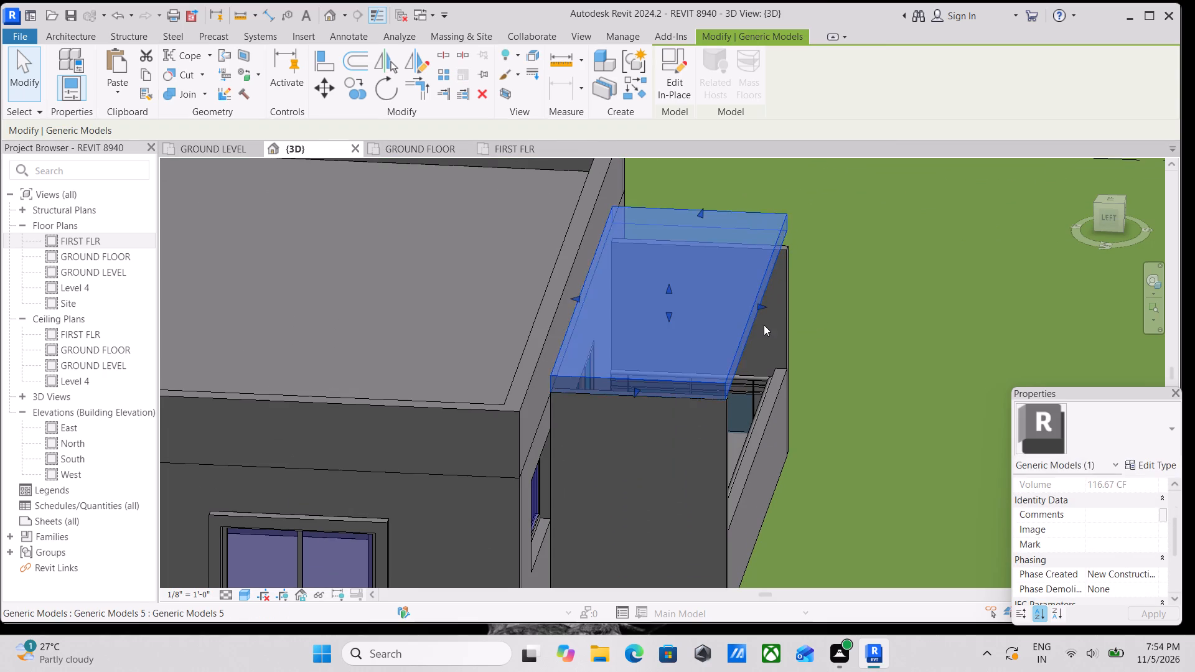
scroll(764, 325, down, 3)
key(Escape)
scroll(772, 330, down, 2)
Raise the top of the balcony side wall nearest the house's right side to meet the underside of the slab.
shift+middle_drag(723, 371, 669, 356)
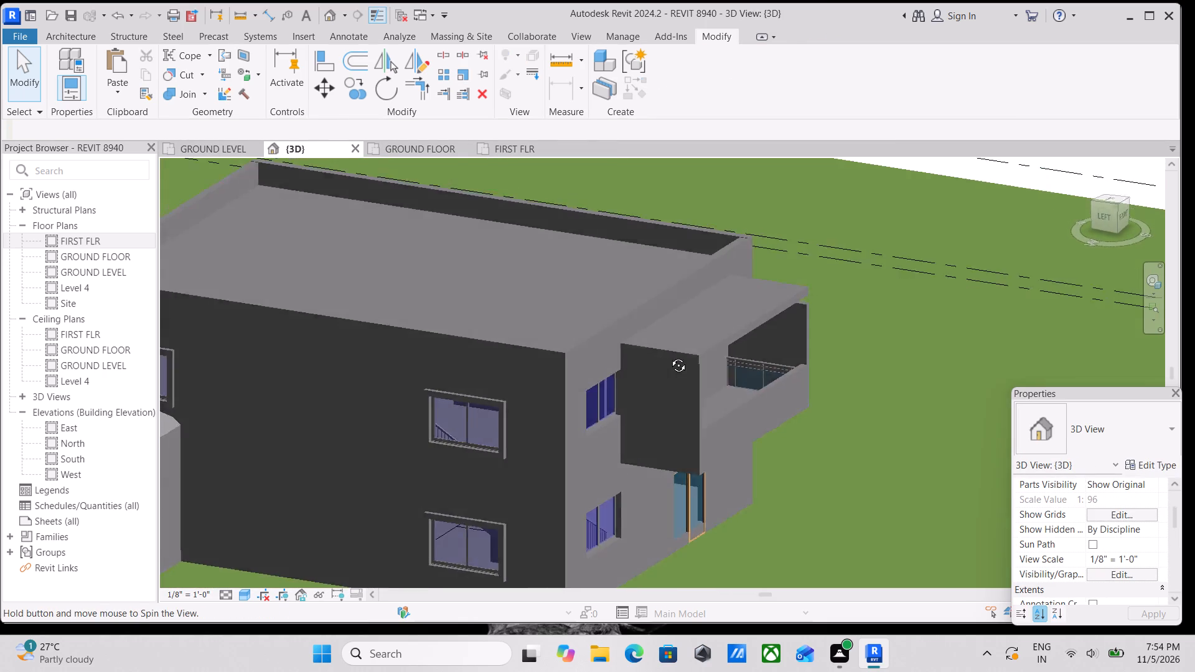
shift+middle_drag(669, 356, 677, 357)
shift+middle_drag(880, 439, 588, 368)
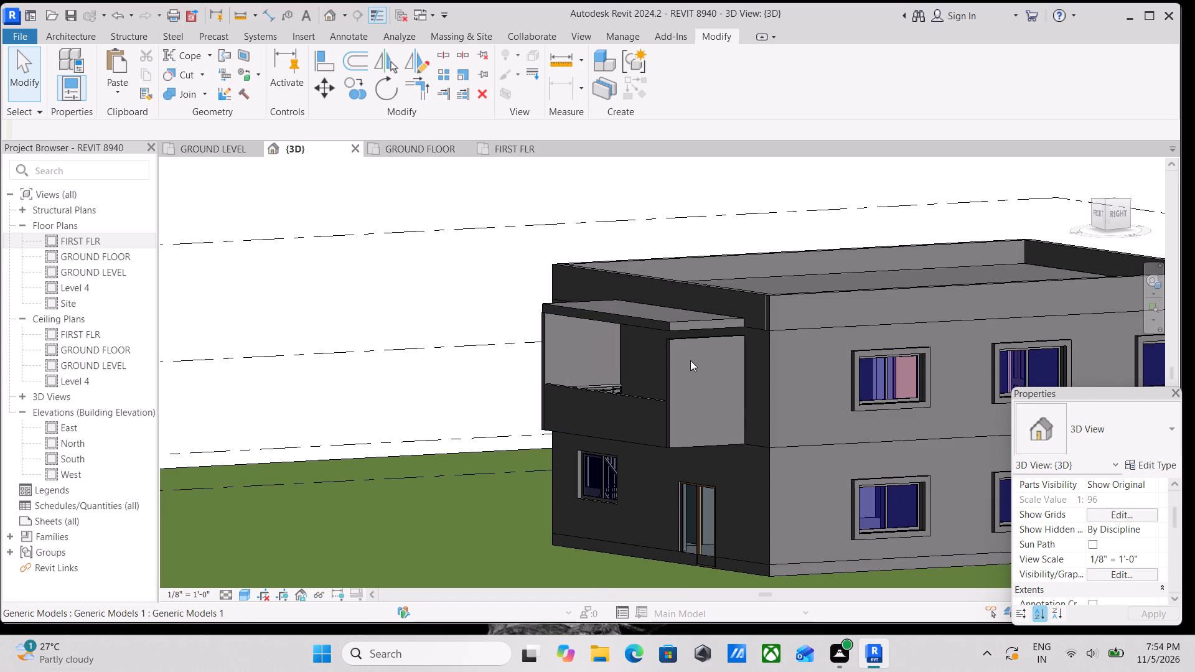
click(673, 352)
scroll(709, 337, up, 5)
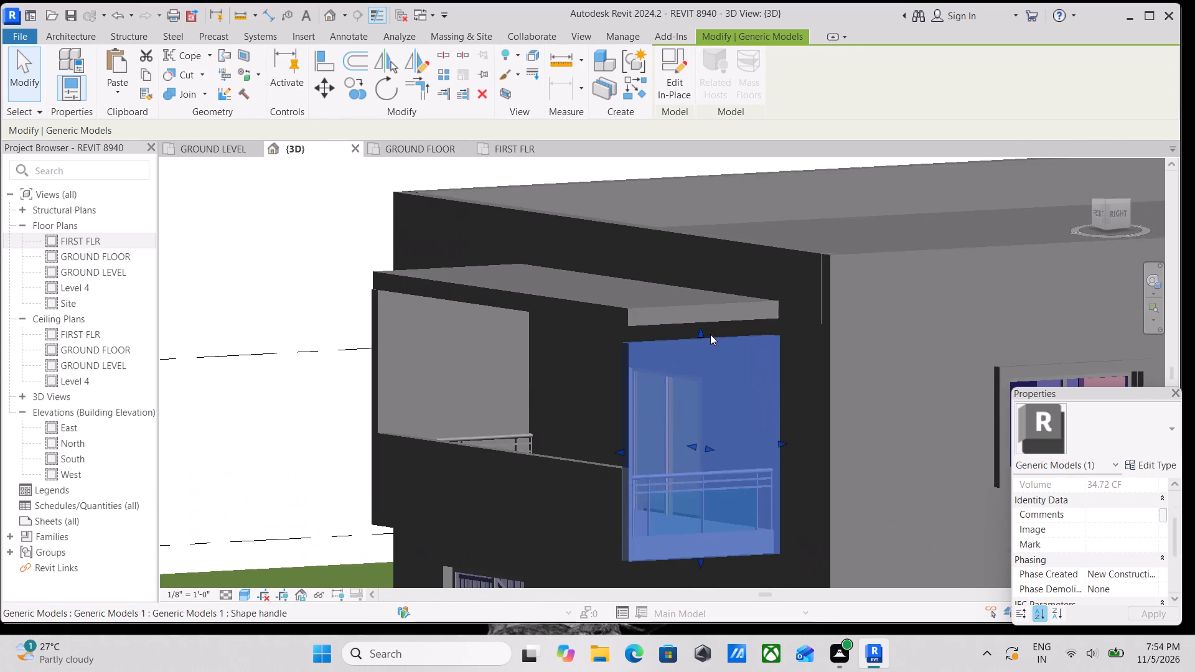
drag(698, 334, 699, 324)
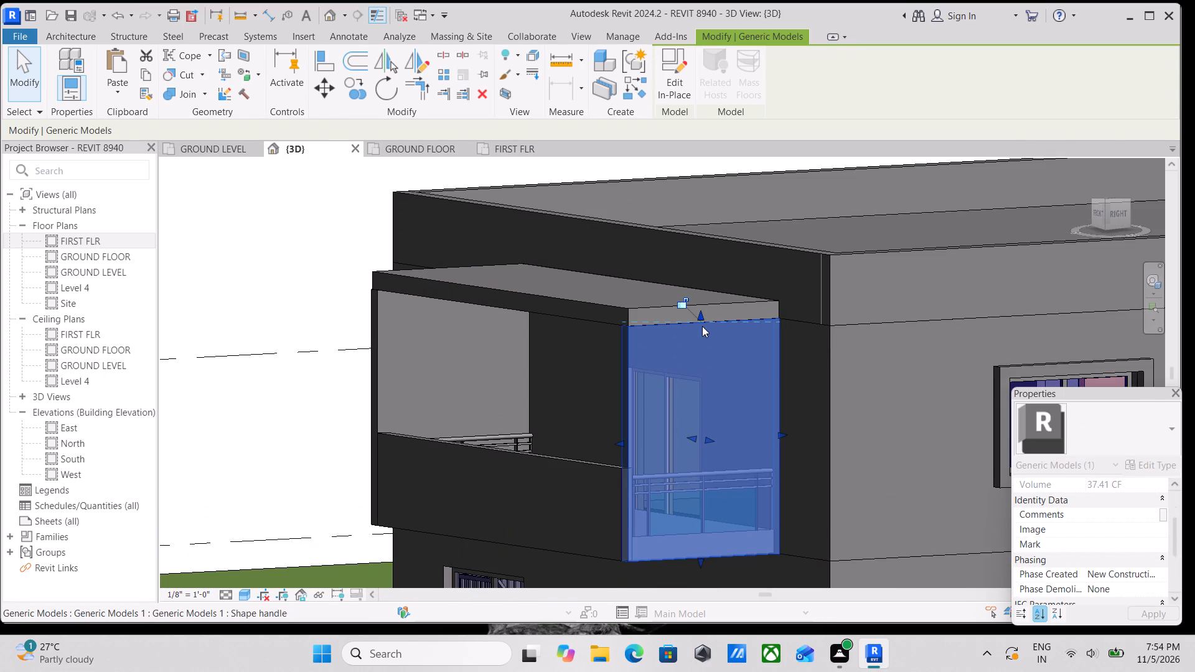
key(Escape)
Examine the covered balcony from the front, checking how the slab meets both side walls.
scroll(701, 326, down, 4)
shift+middle_drag(705, 367, 736, 382)
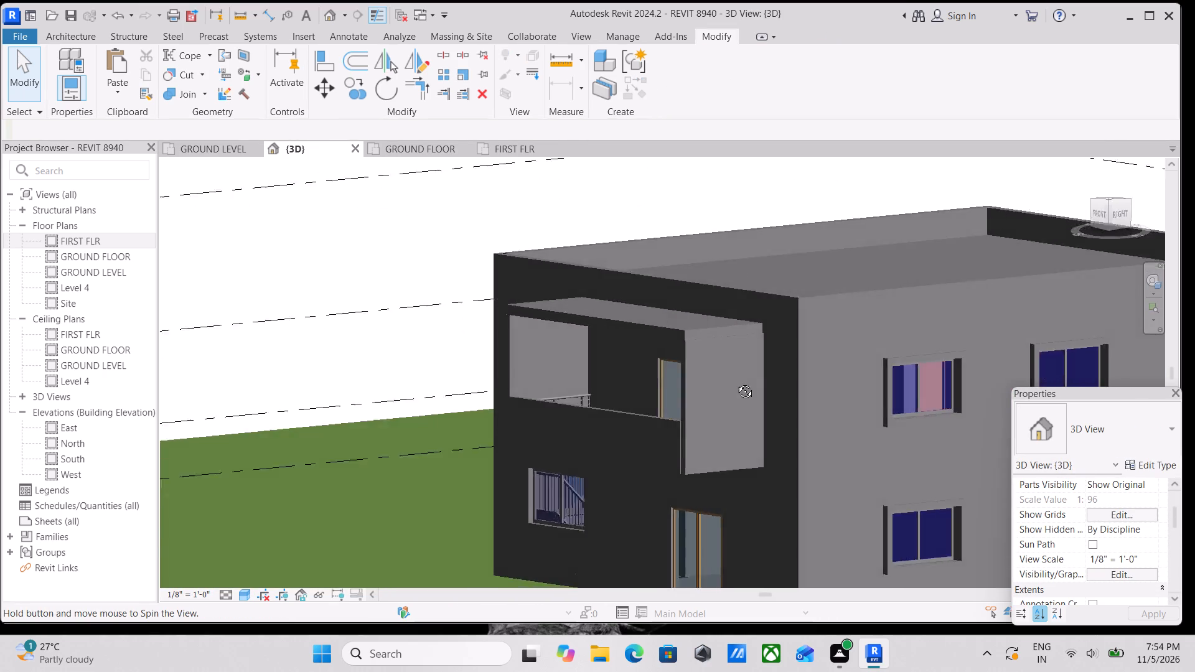
shift+middle_drag(736, 382, 893, 350)
shift+middle_drag(843, 359, 802, 422)
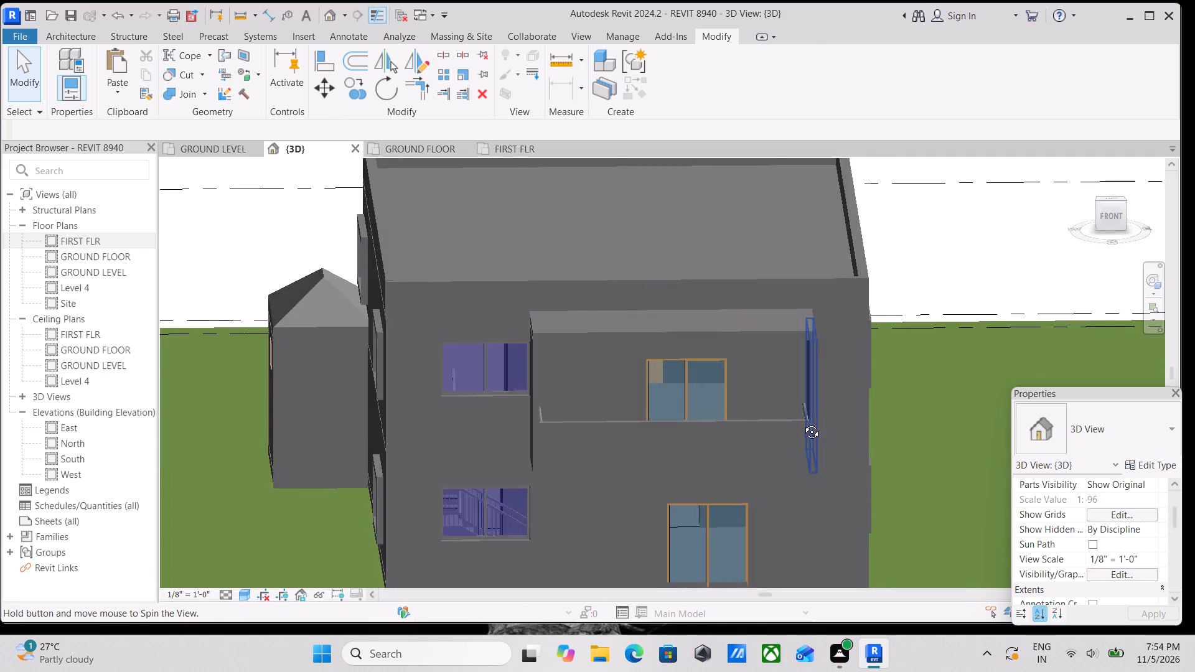
shift+middle_drag(802, 422, 794, 420)
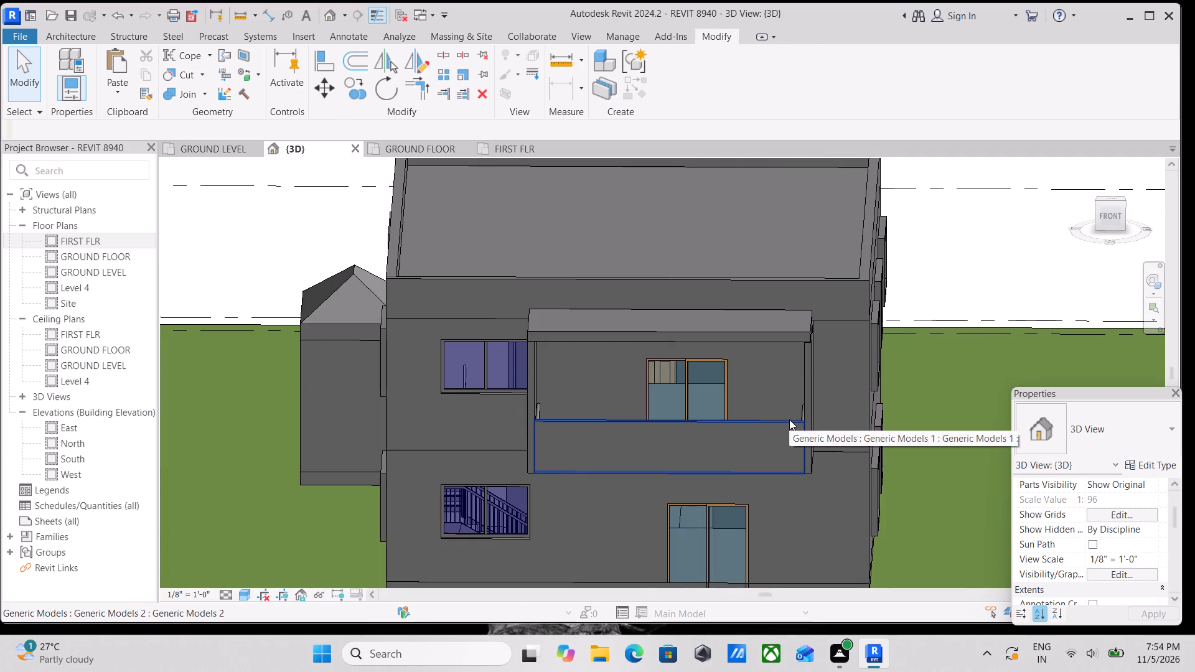
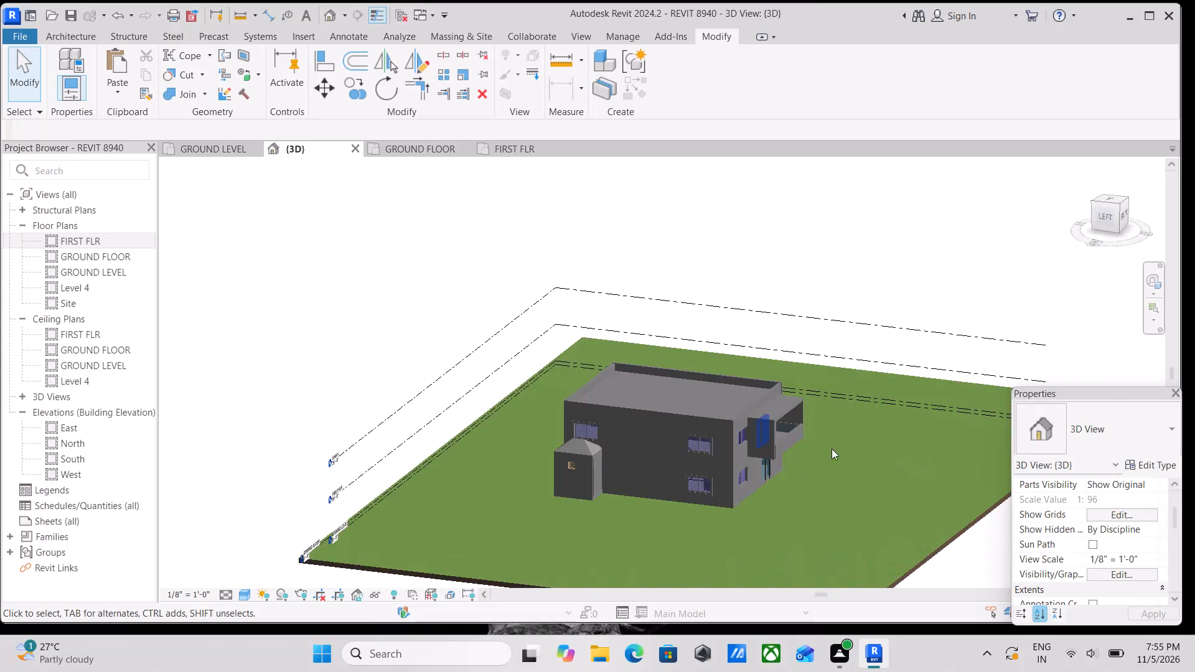
Start a new in-place component in the Generic Models category for the frame of the front wall's upper window beside the balcony.
middle_drag(825, 446, 667, 419)
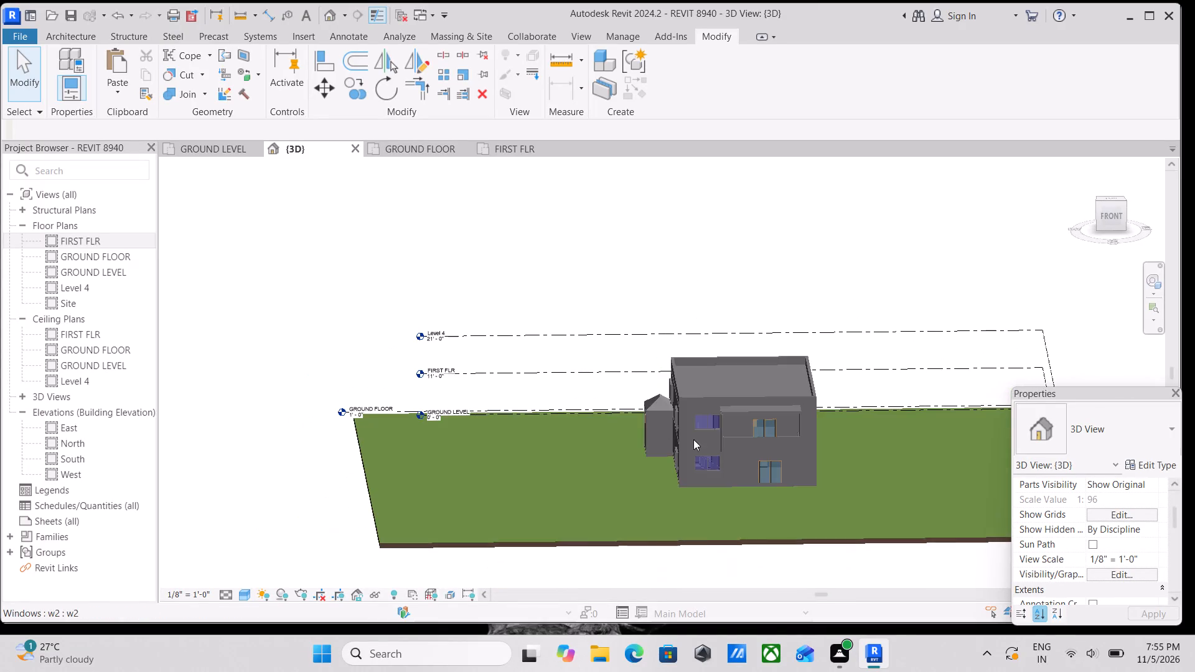
scroll(736, 446, up, 3)
scroll(789, 449, up, 3)
shift+middle_drag(736, 410, 901, 421)
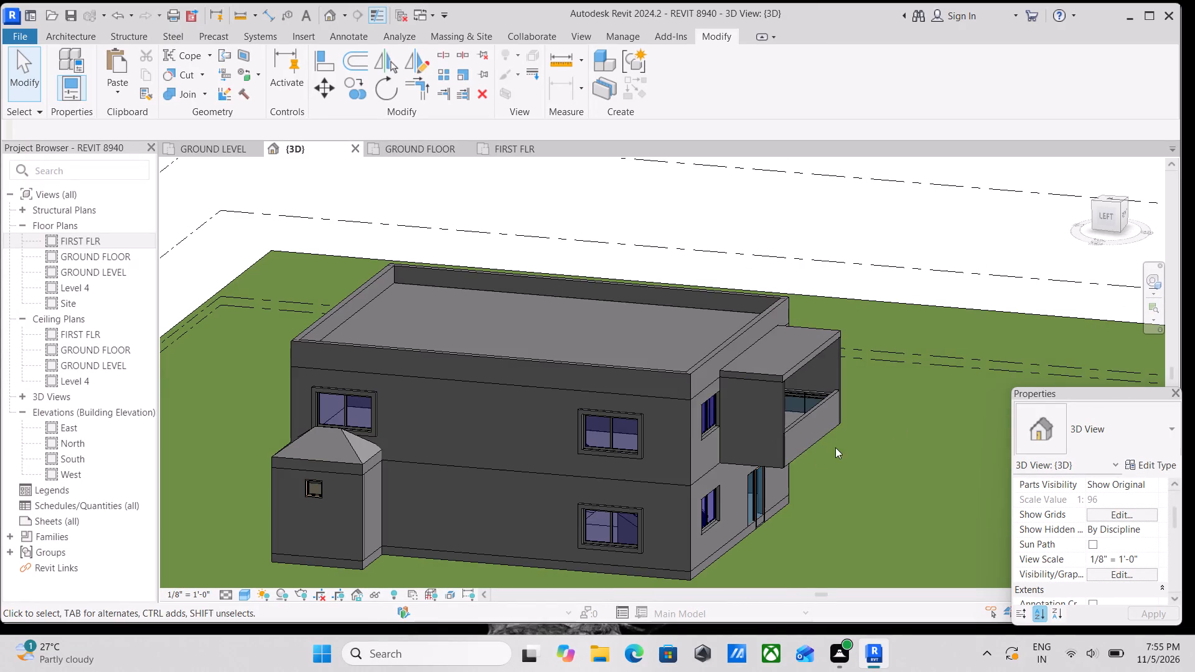
middle_drag(538, 440, 465, 437)
scroll(699, 438, up, 3)
shift+middle_drag(690, 390, 653, 381)
scroll(662, 374, up, 2)
middle_drag(602, 369, 628, 446)
scroll(628, 446, up, 1)
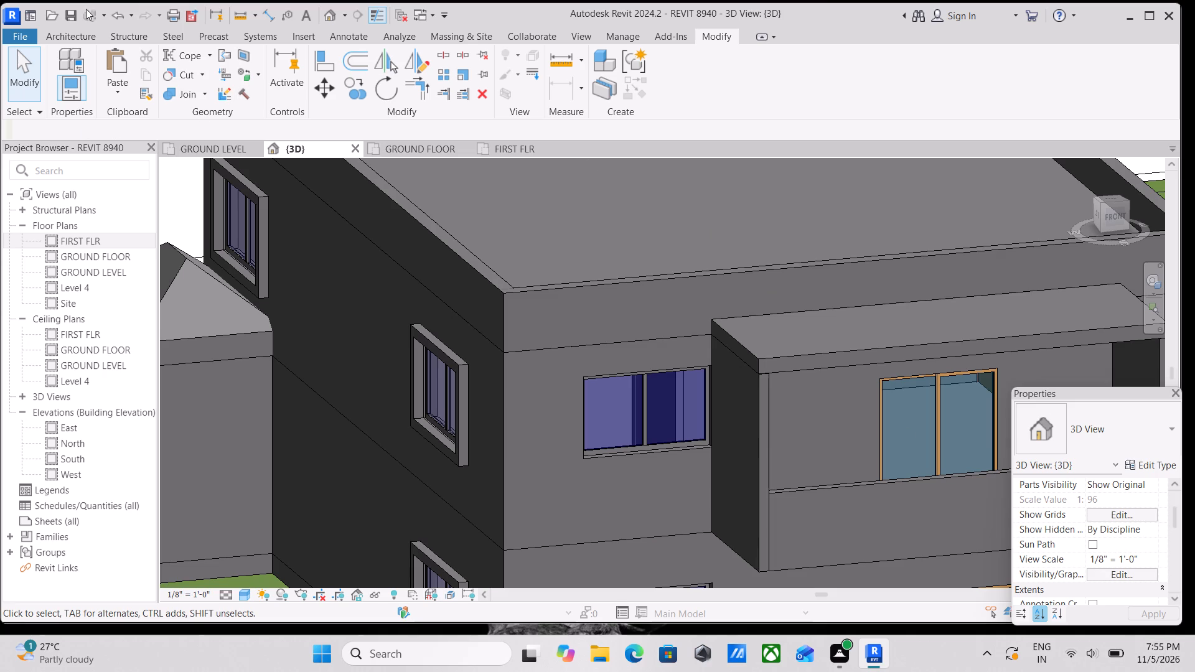
click(78, 39)
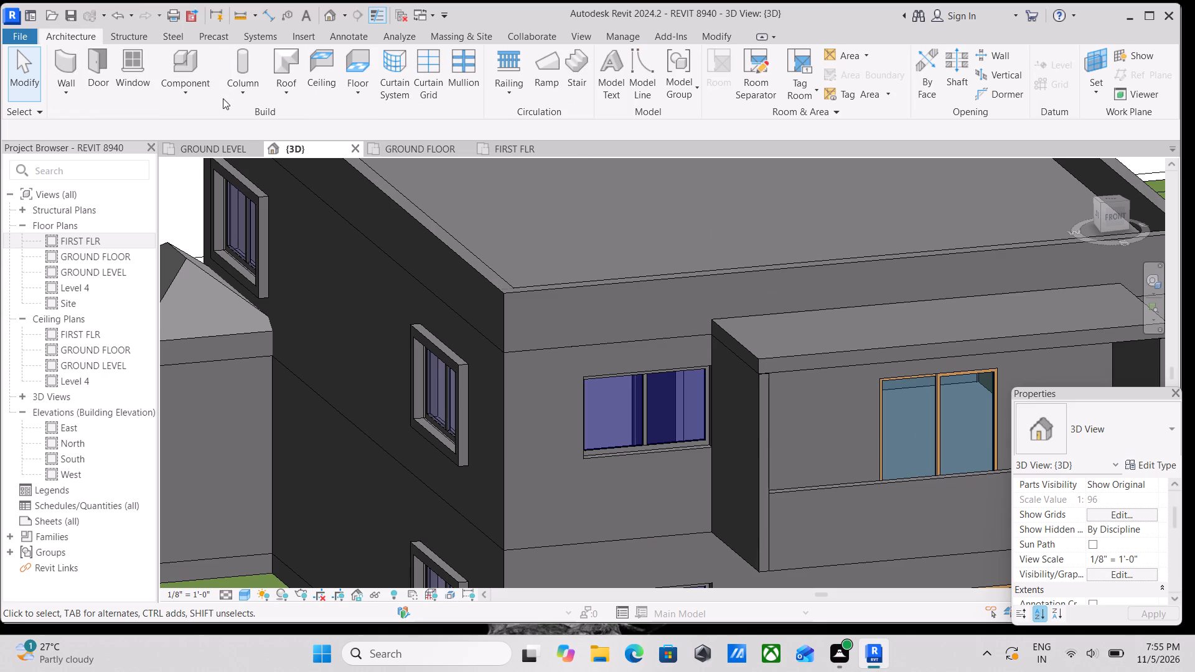
click(209, 97)
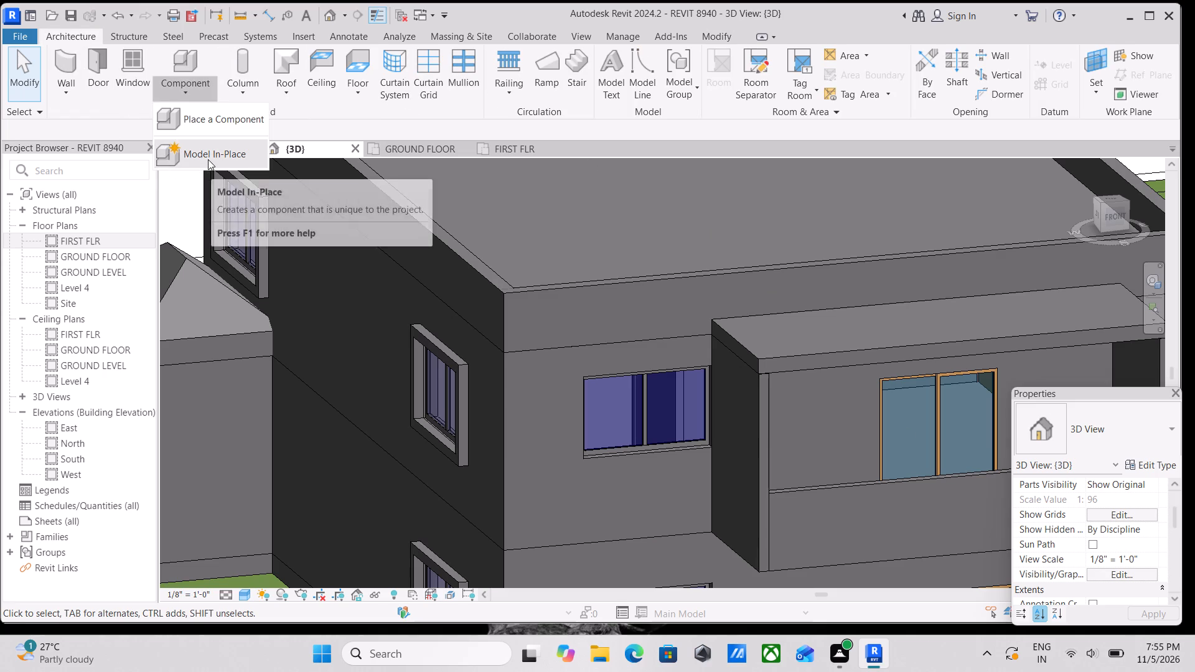
click(208, 159)
scroll(588, 247, down, 2)
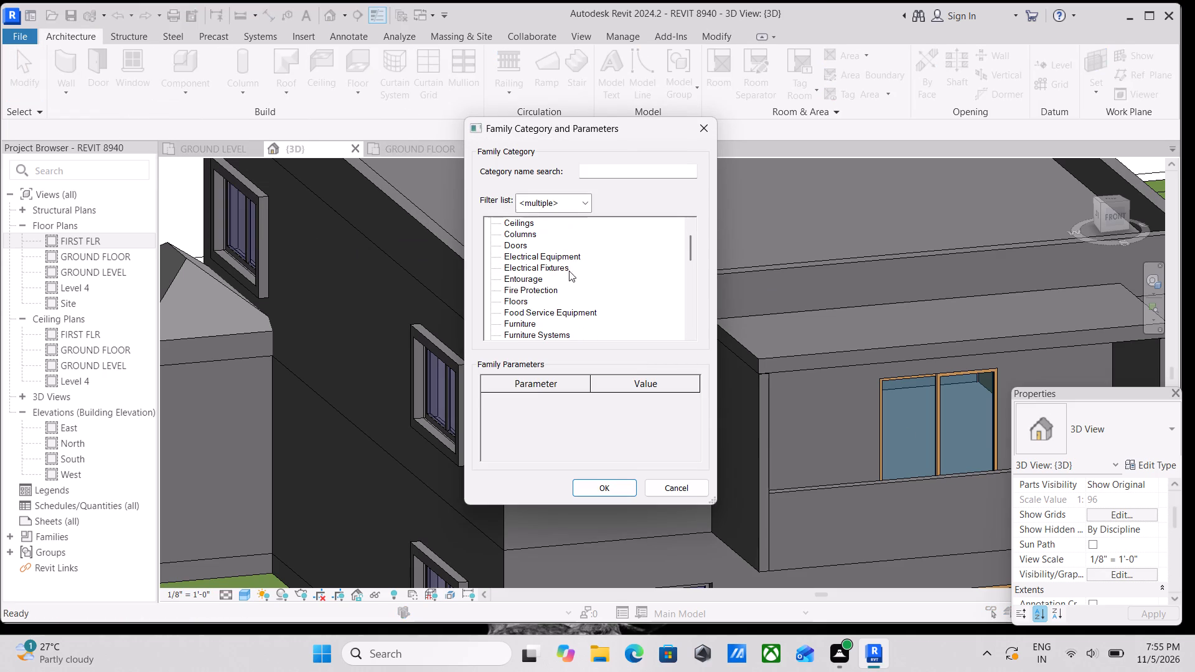
scroll(527, 301, down, 2)
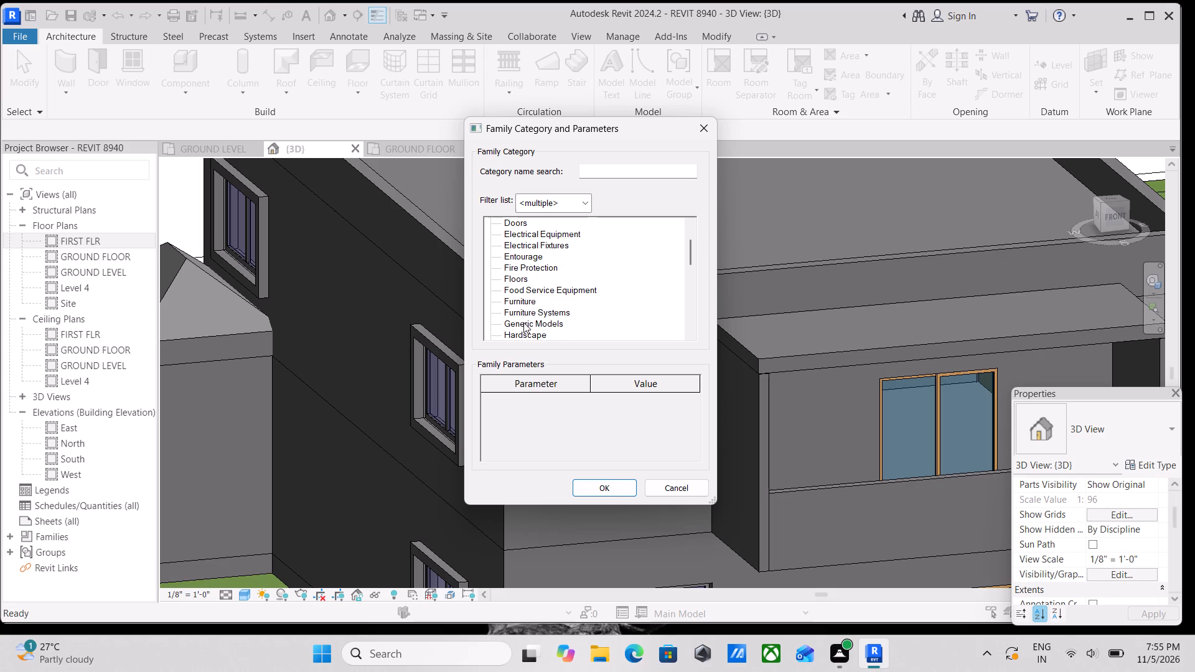
click(524, 324)
click(606, 487)
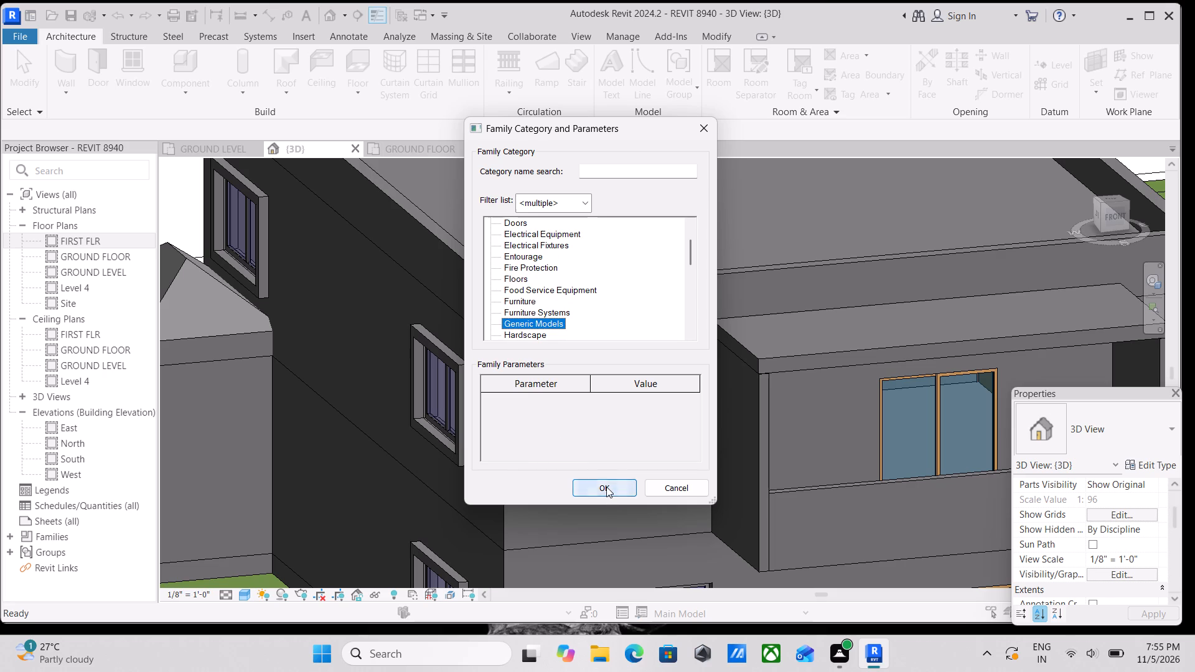
click(606, 353)
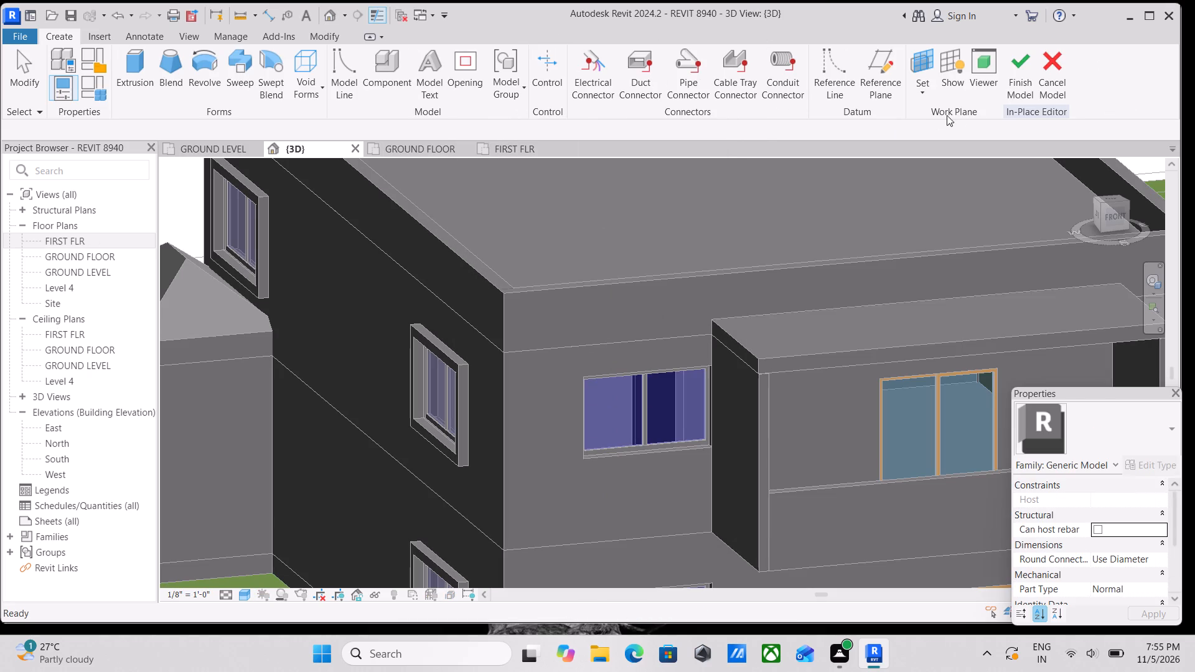
Set the front exterior wall face as work plane and sketch an extrusion rectangle along the upper window's opening.
click(927, 91)
click(939, 152)
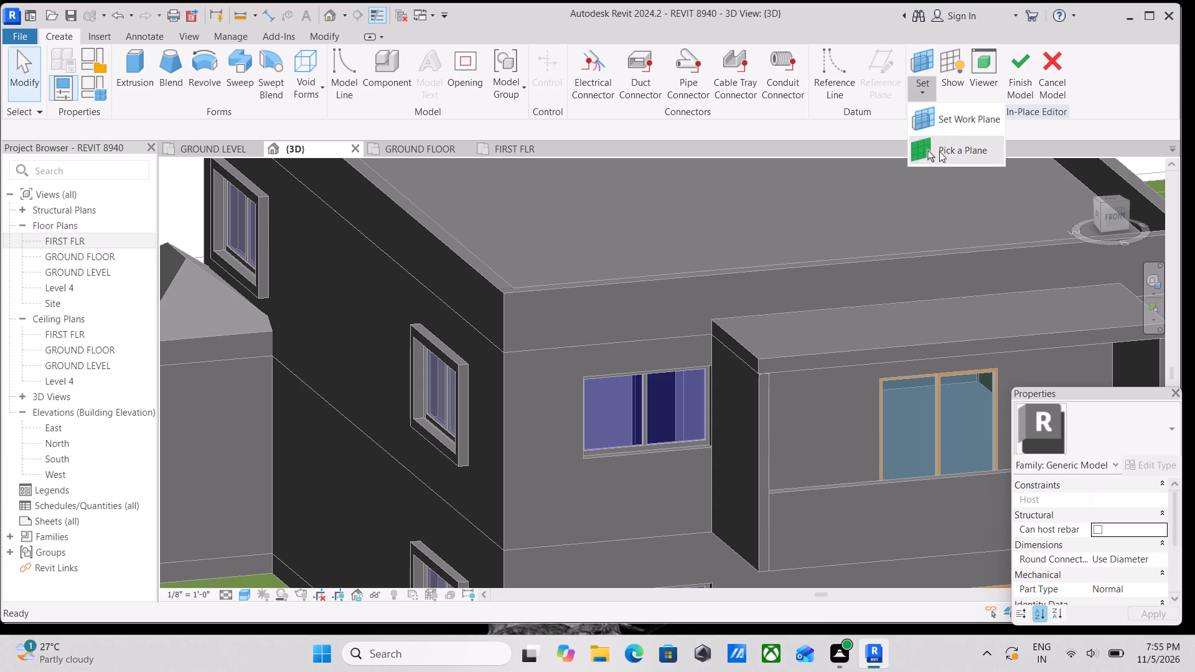
scroll(559, 396, up, 3)
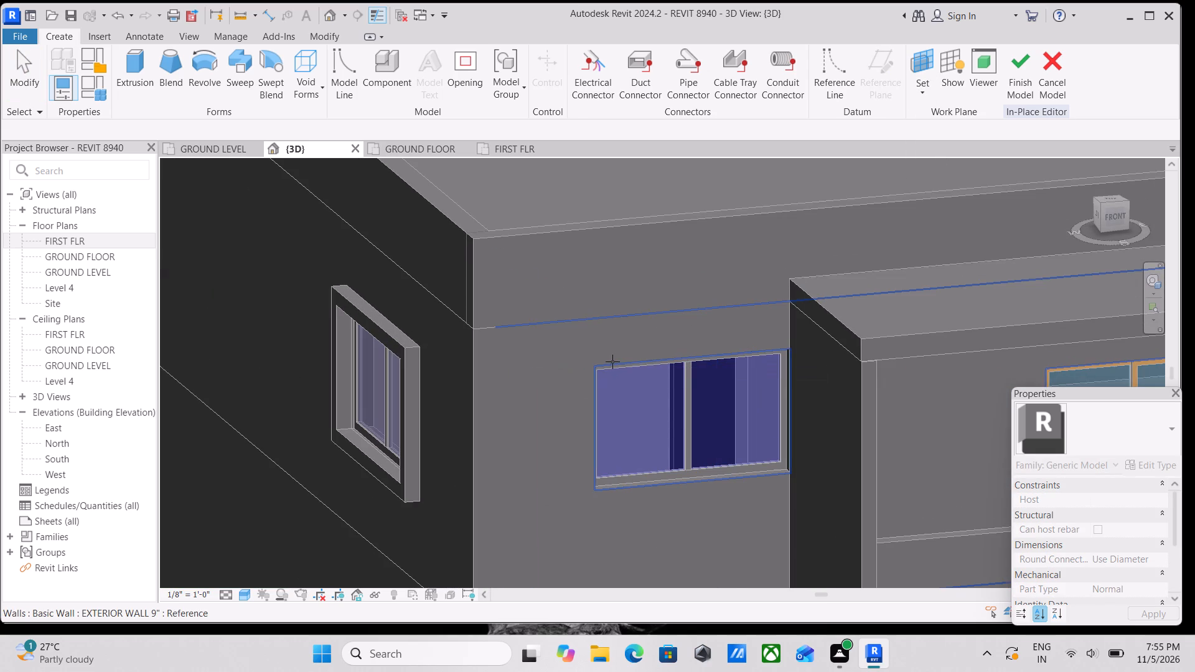
click(612, 362)
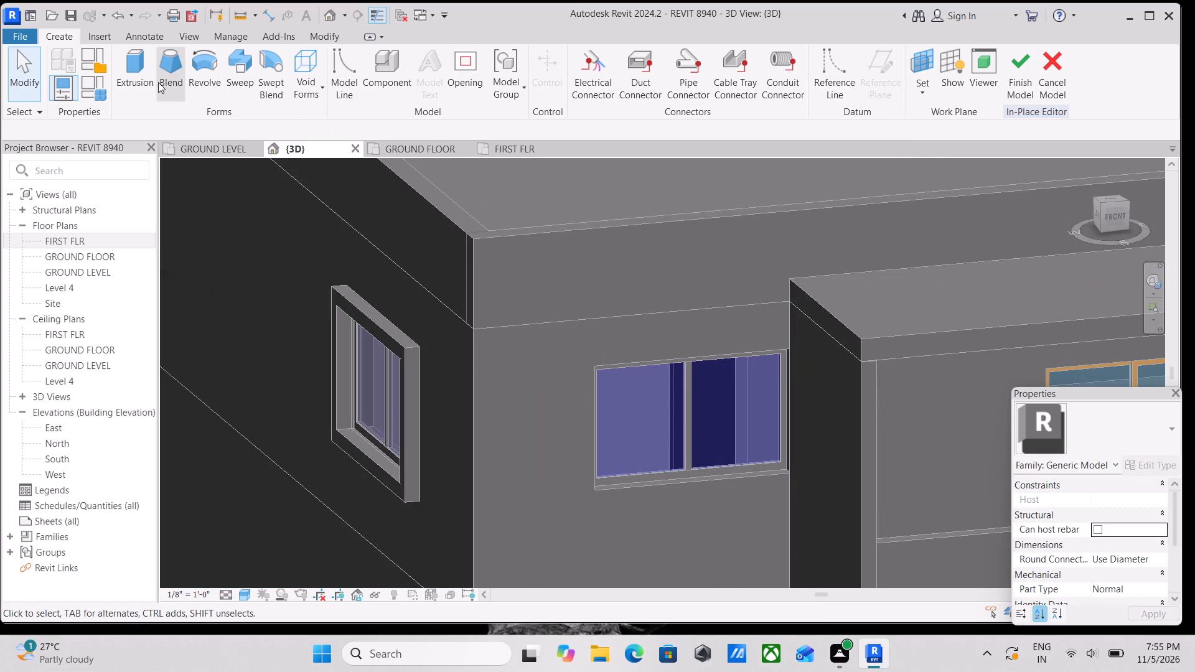
click(134, 81)
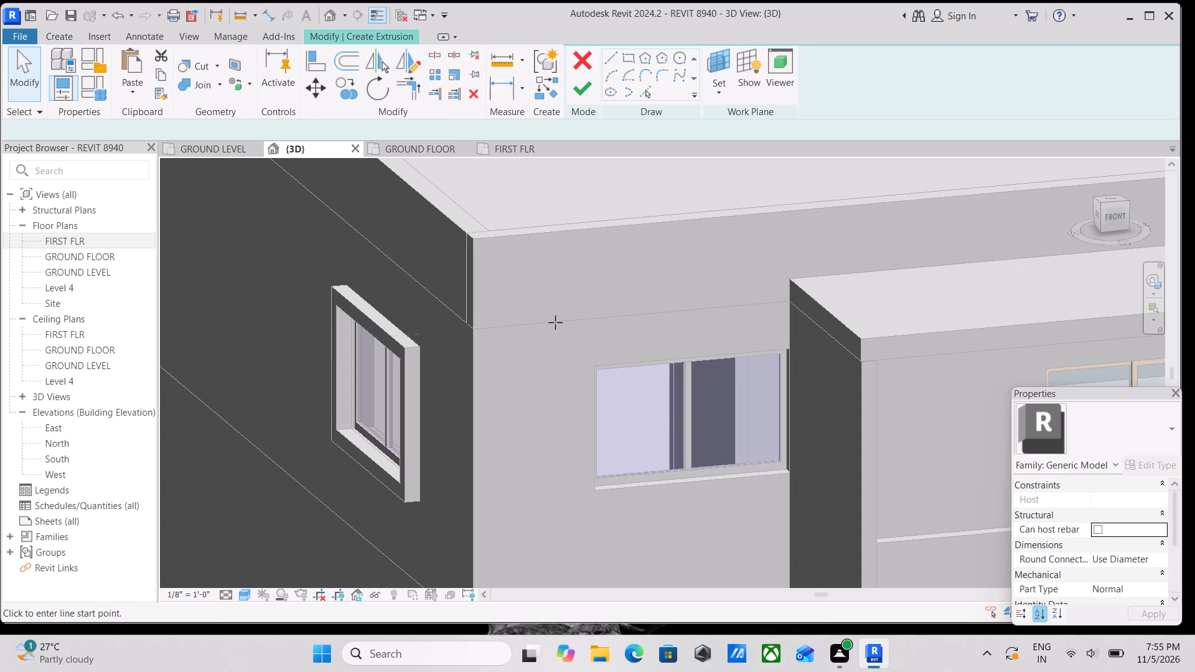
click(628, 58)
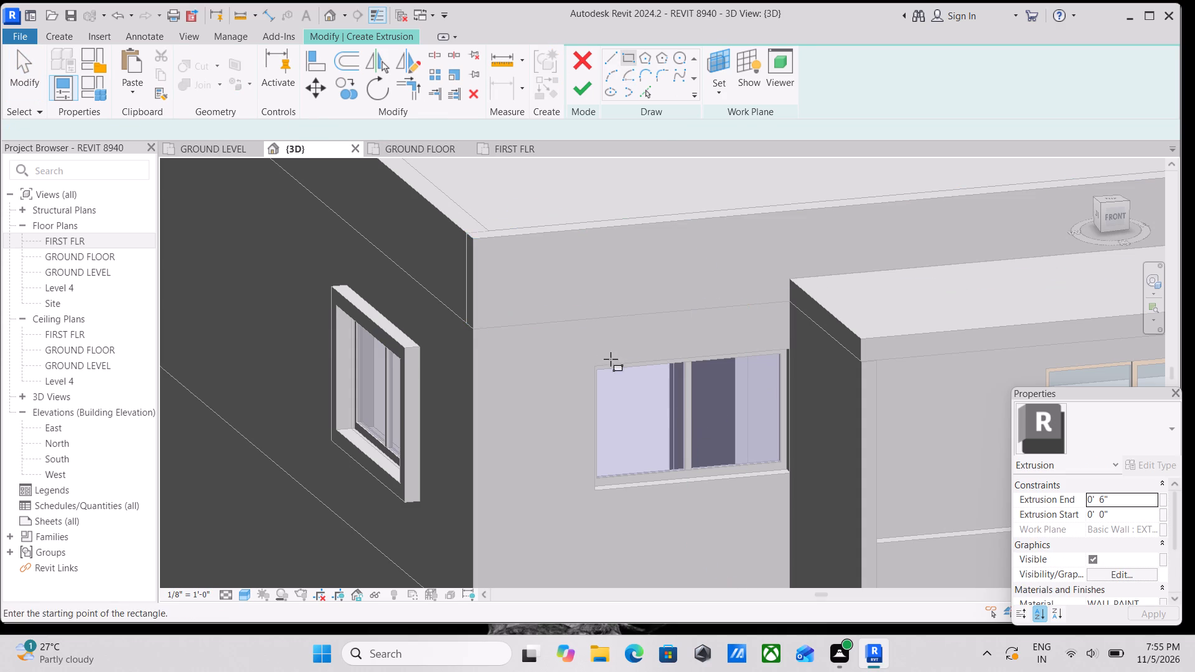
scroll(605, 354, up, 6)
click(589, 383)
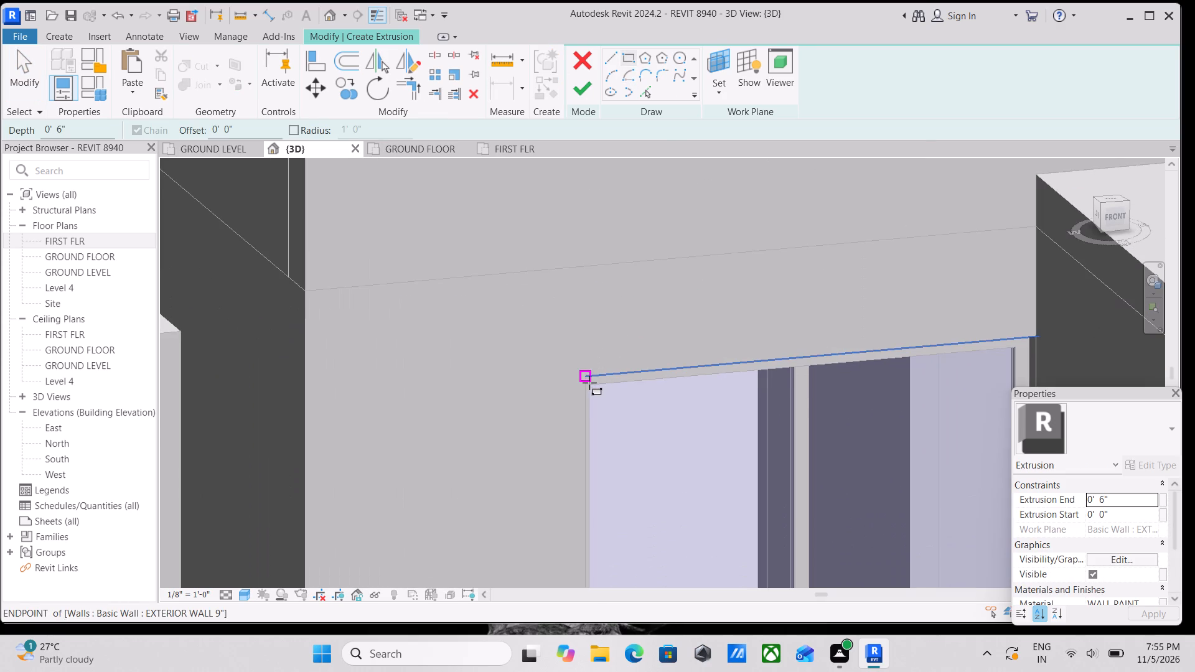
middle_drag(603, 390, 480, 260)
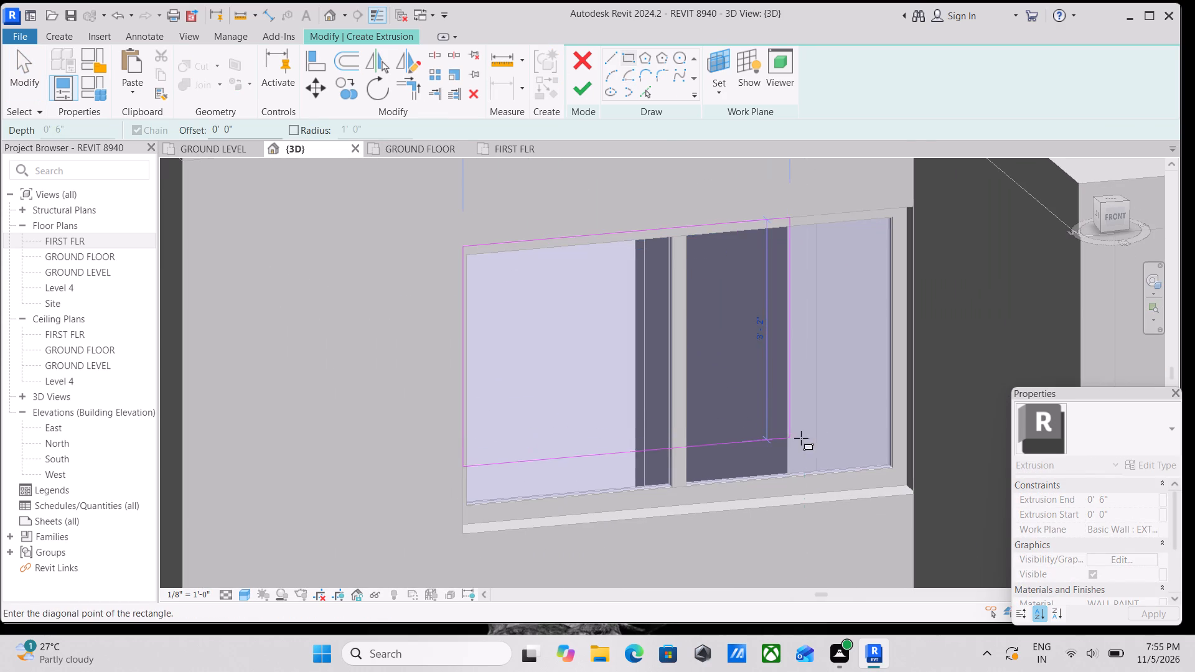
middle_drag(771, 423, 662, 351)
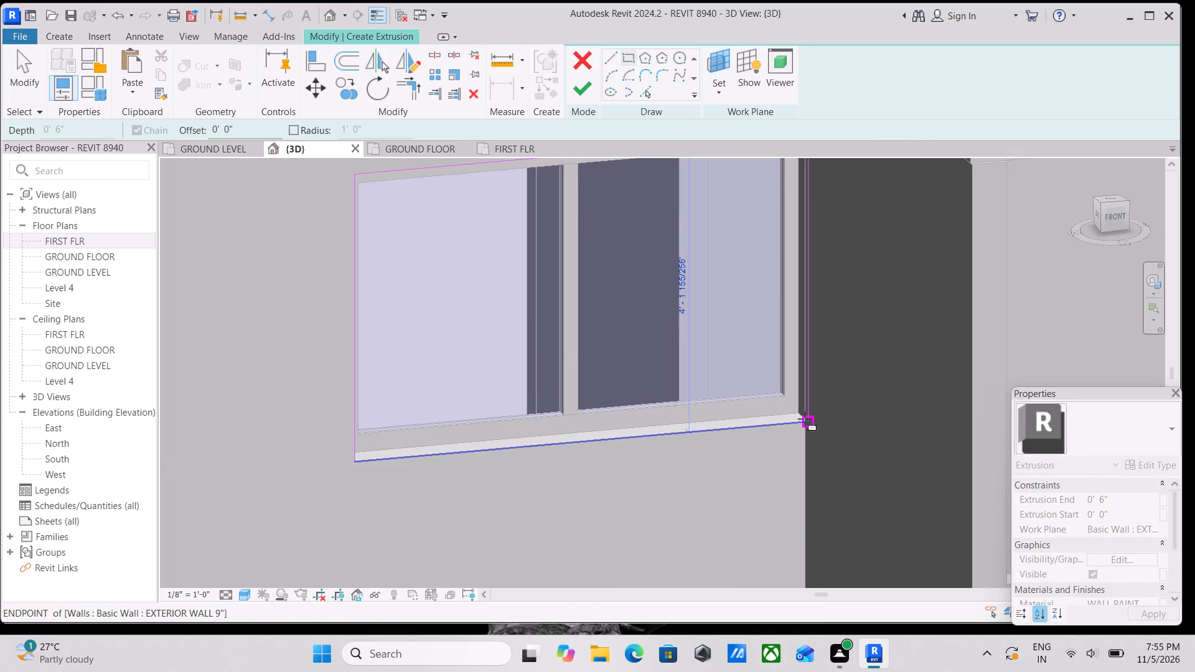
scroll(805, 419, down, 3)
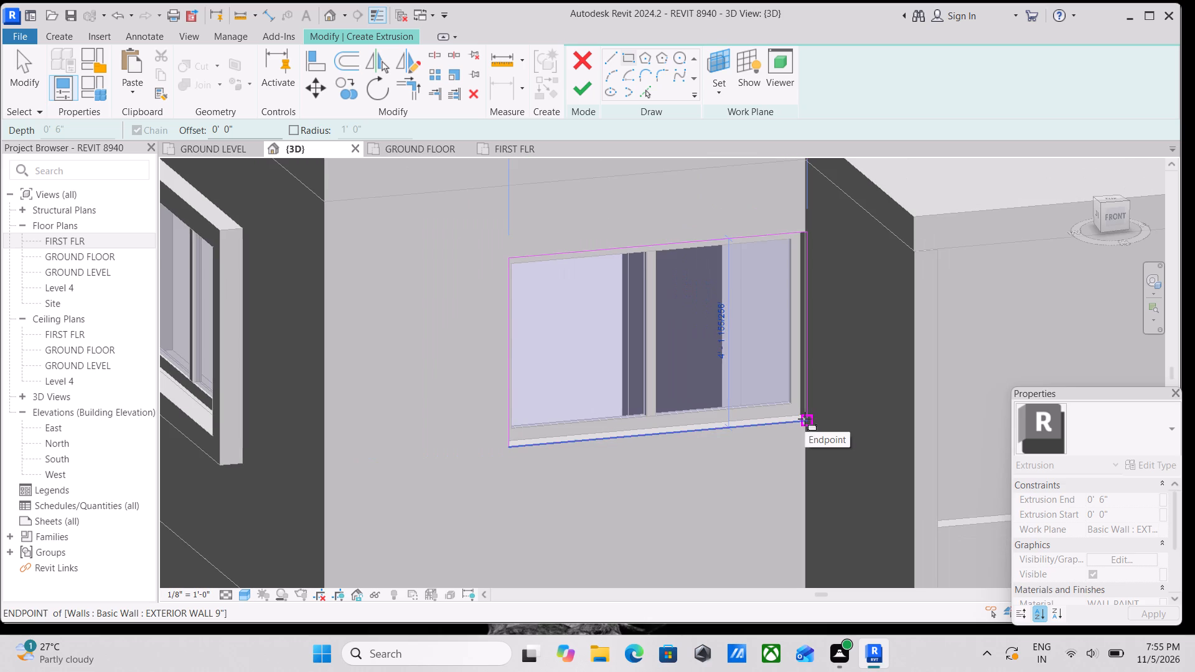
click(805, 419)
Sketch a second rectangle offset 6" outward around the same window opening to form the frame's outer edge.
scroll(553, 271, down, 1)
middle_drag(553, 271, 574, 325)
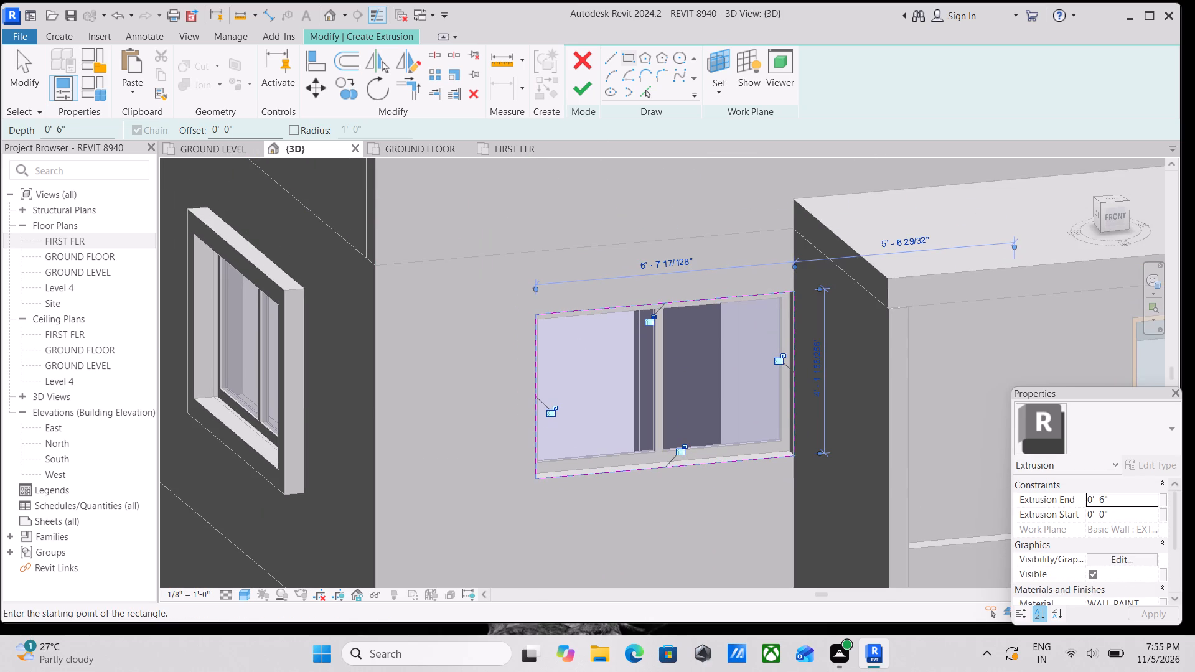
drag(240, 130, 159, 144)
key(6)
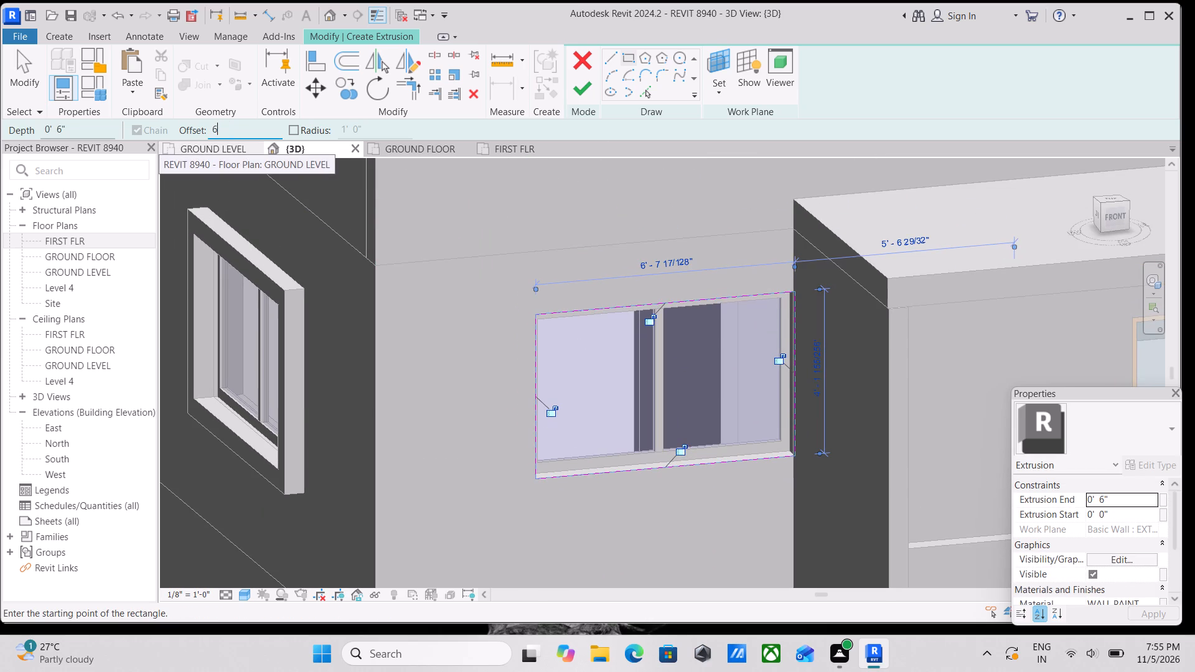
key(shift+quotedbl)
key(Return)
scroll(584, 312, up, 6)
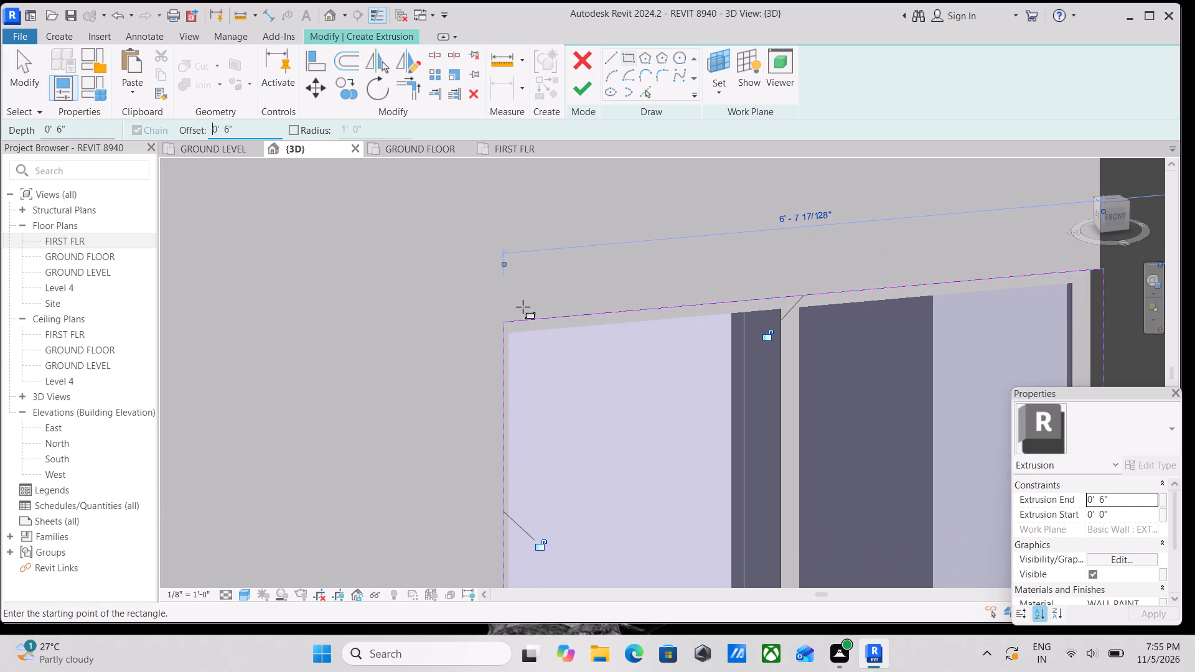
click(504, 325)
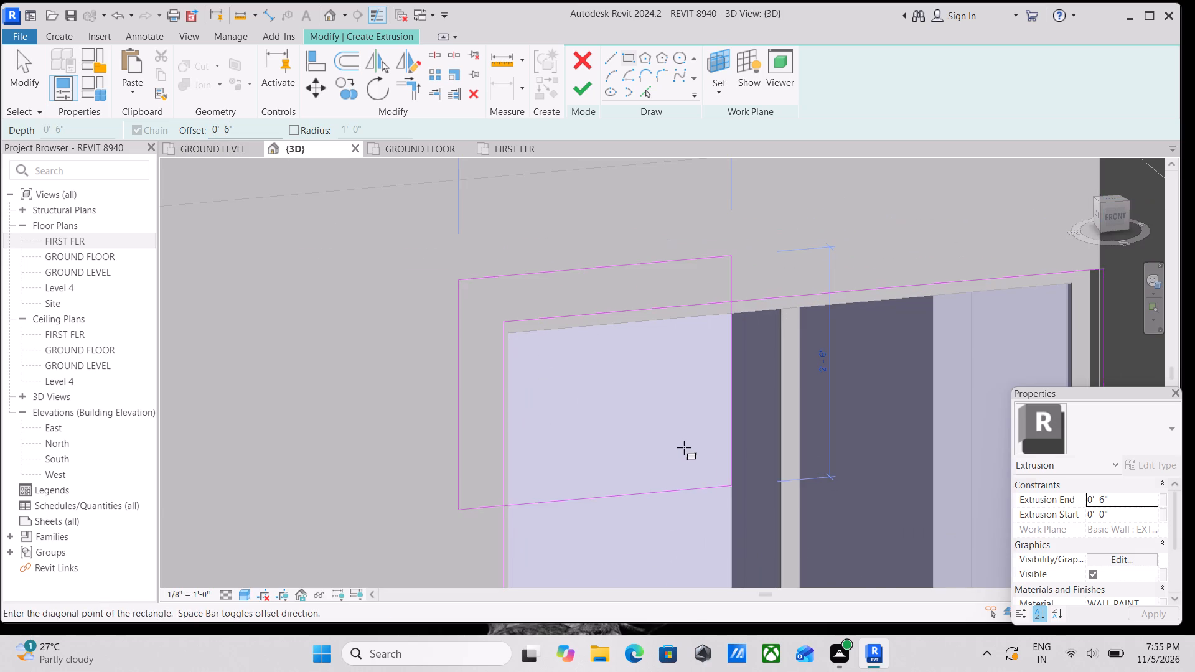
middle_drag(684, 447, 490, 194)
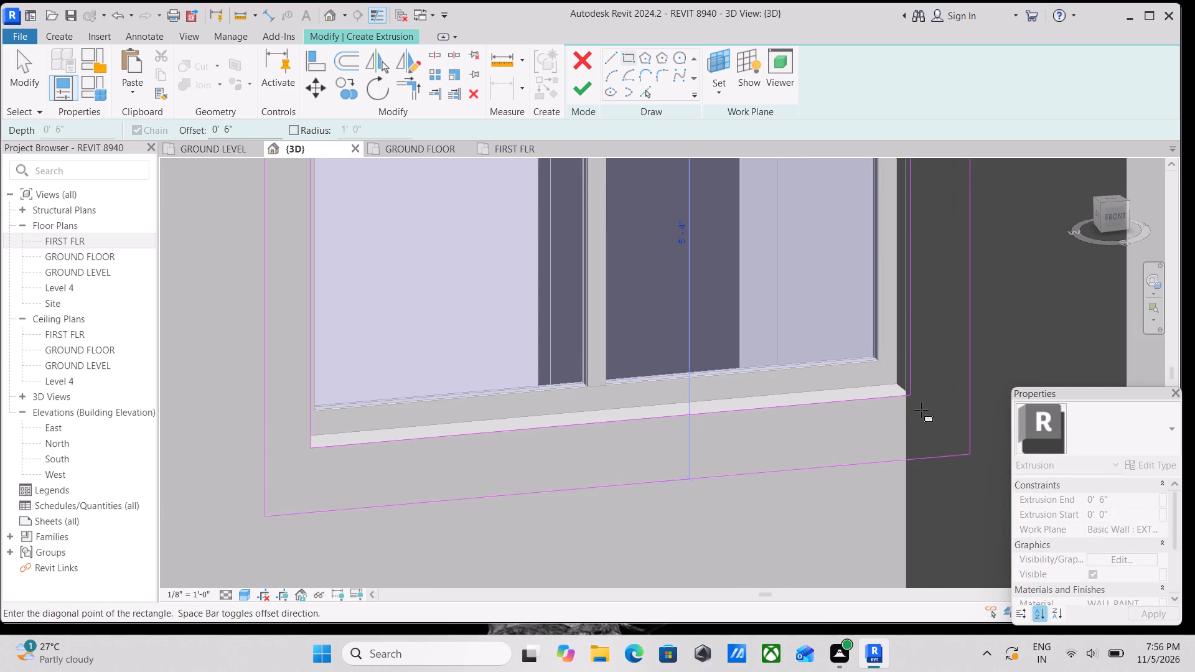
click(904, 397)
scroll(904, 397, down, 7)
key(Escape)
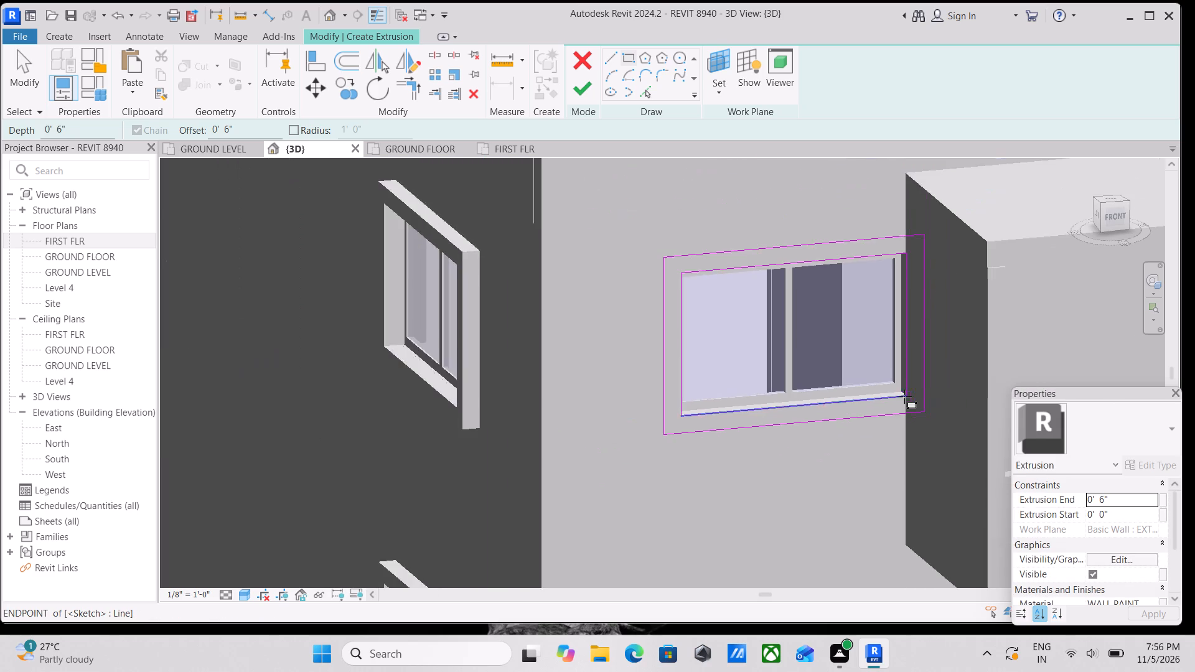
Finish the window frame as a 6" deep extrusion and complete the in-place model.
scroll(906, 400, down, 4)
shift+middle_drag(881, 440, 781, 364)
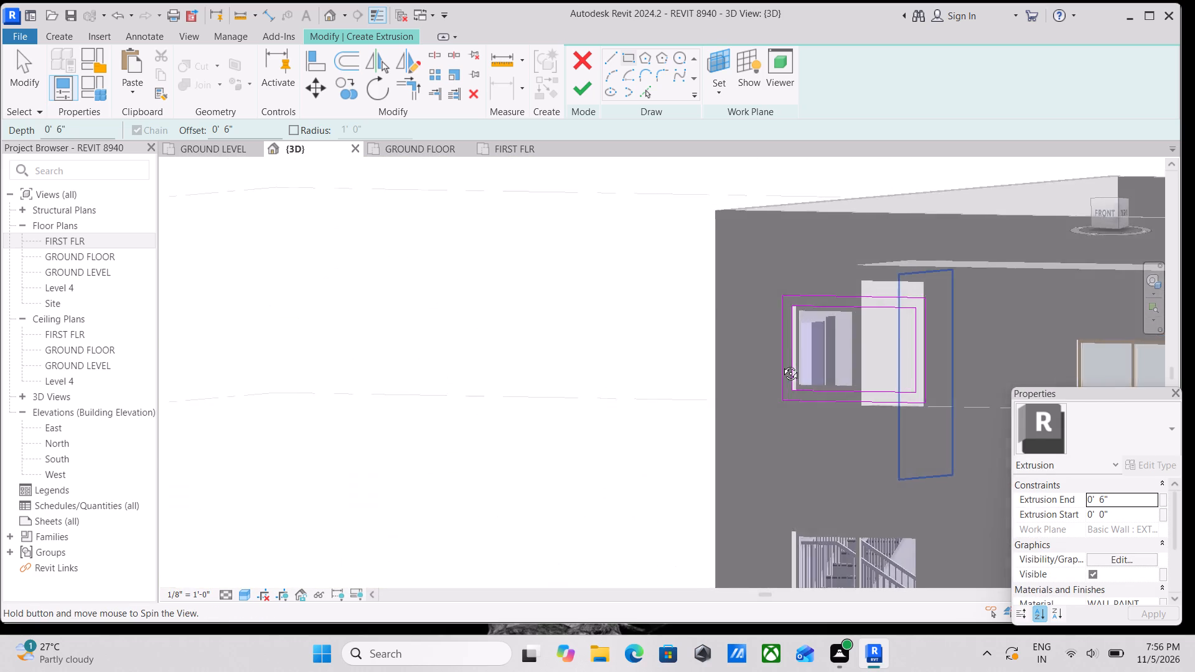
shift+middle_drag(781, 364, 798, 421)
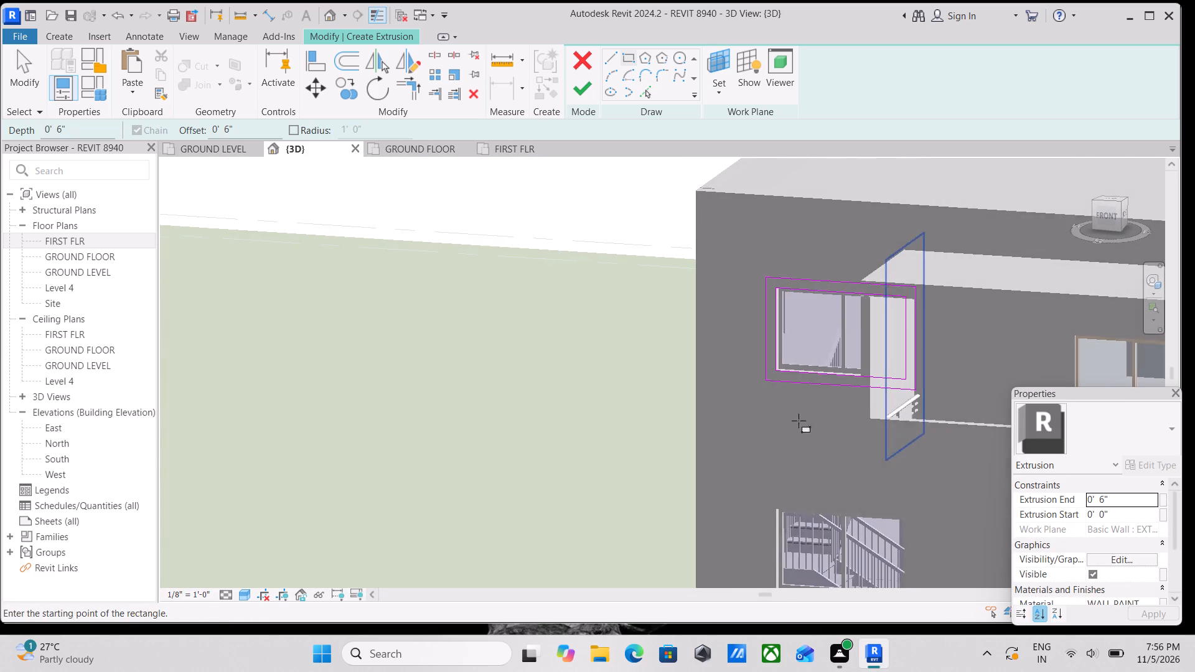
click(584, 90)
scroll(788, 285, down, 2)
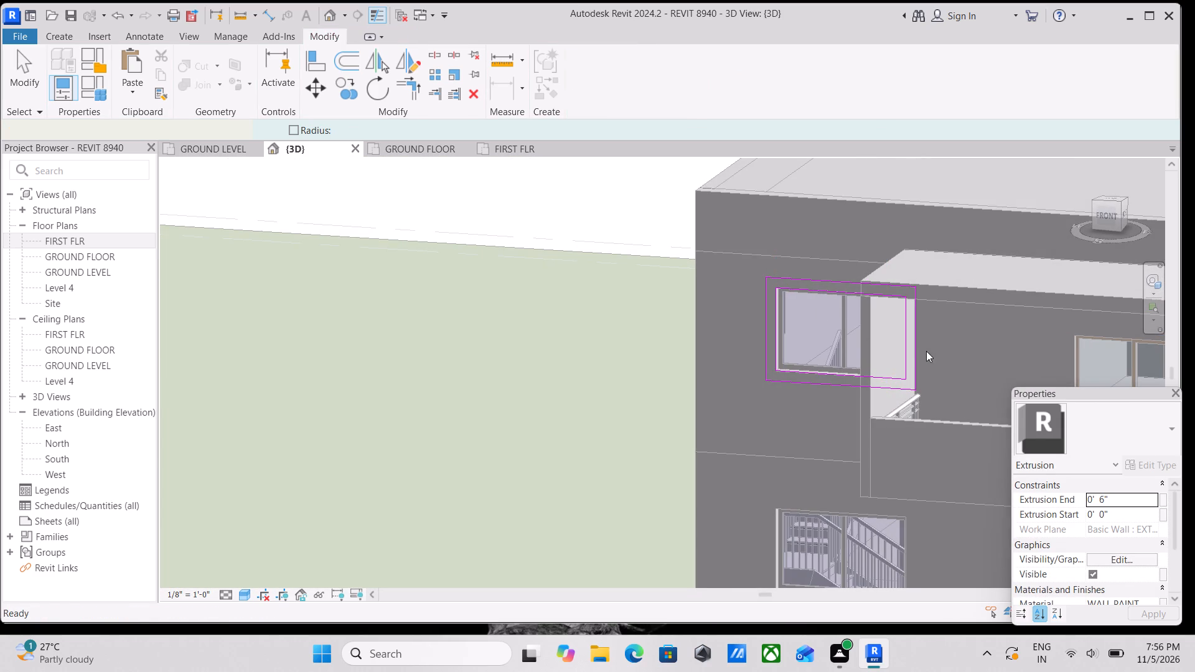
scroll(925, 347, down, 1)
shift+middle_drag(973, 366, 1024, 379)
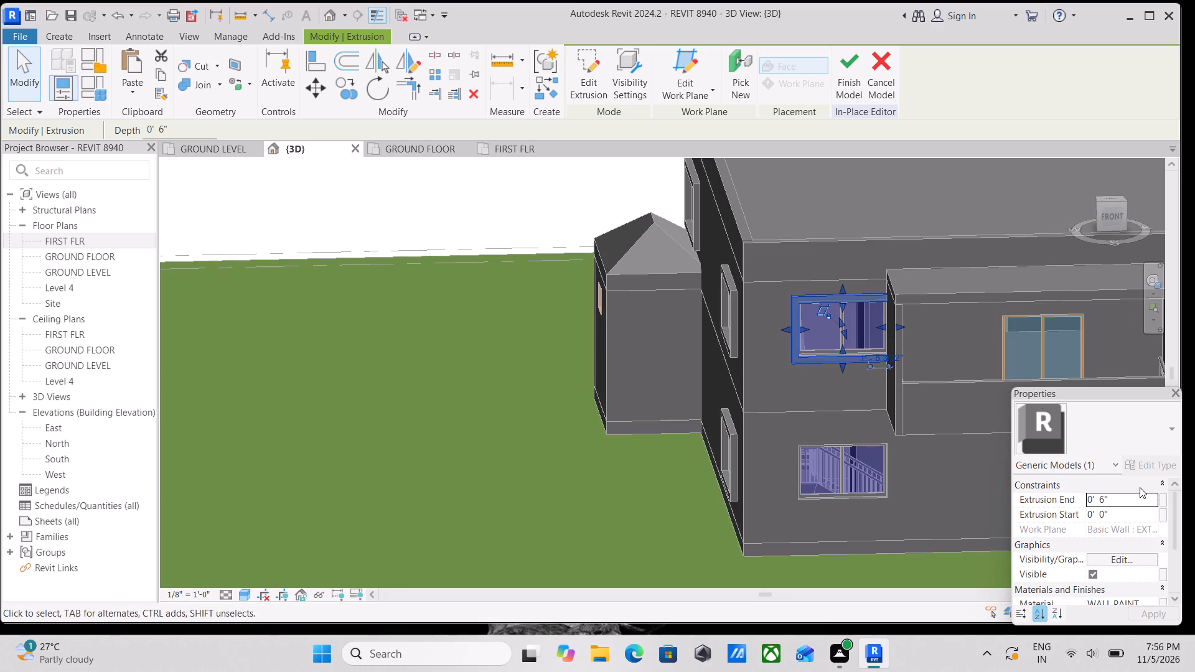
scroll(1164, 524, down, 3)
click(854, 66)
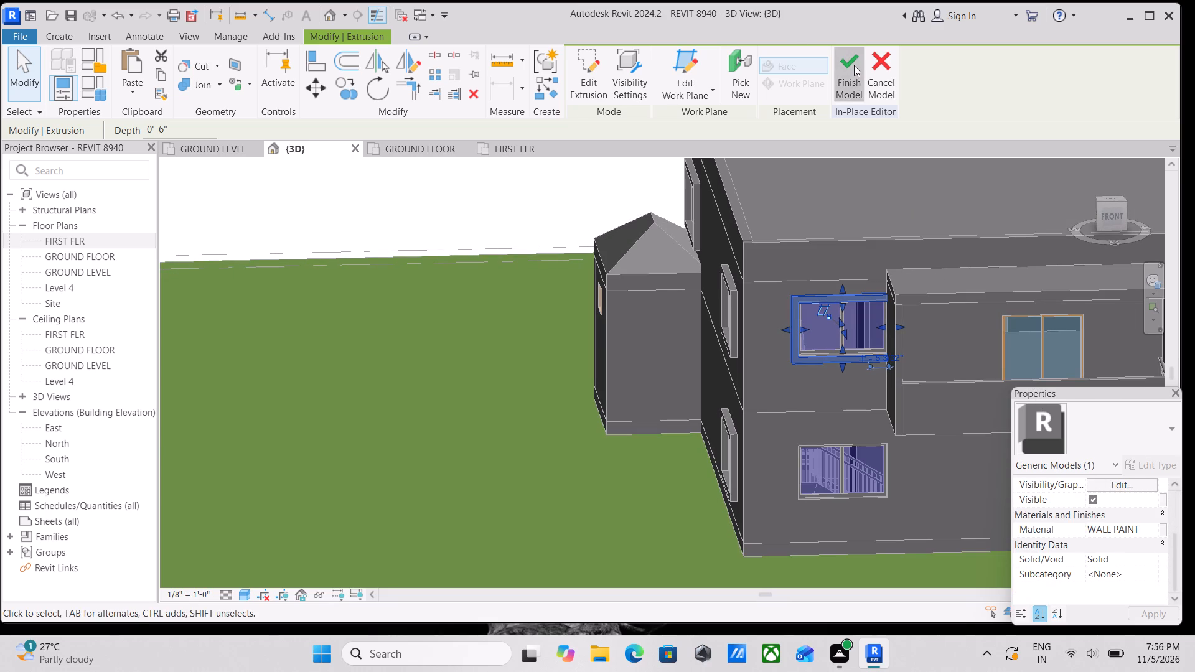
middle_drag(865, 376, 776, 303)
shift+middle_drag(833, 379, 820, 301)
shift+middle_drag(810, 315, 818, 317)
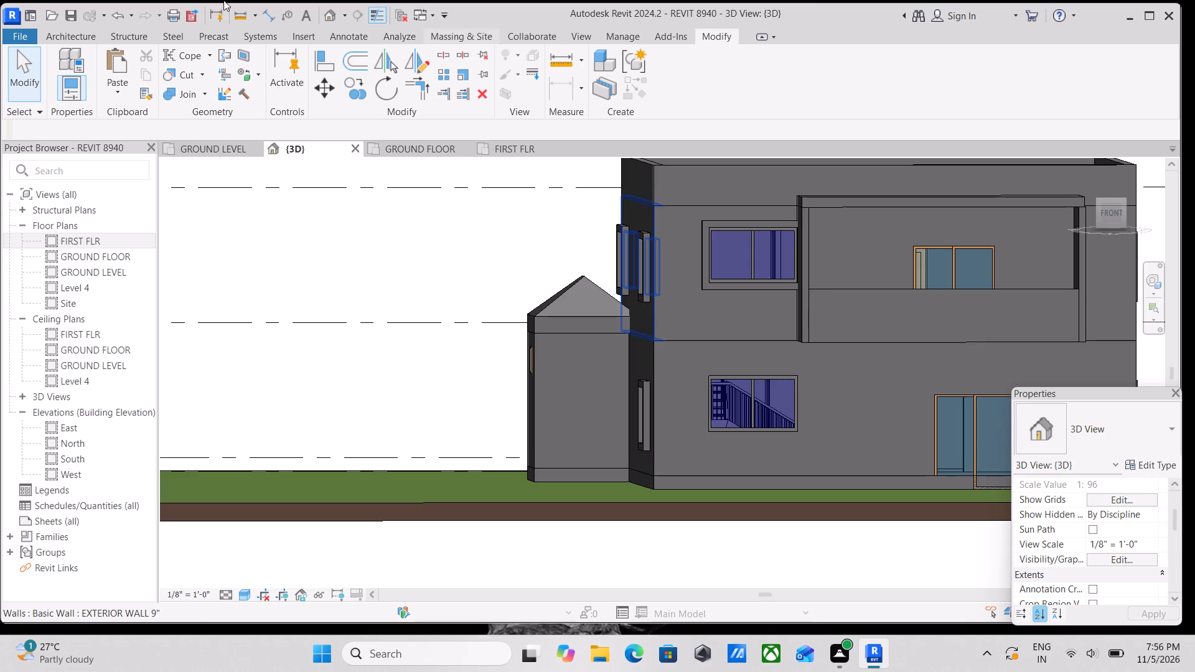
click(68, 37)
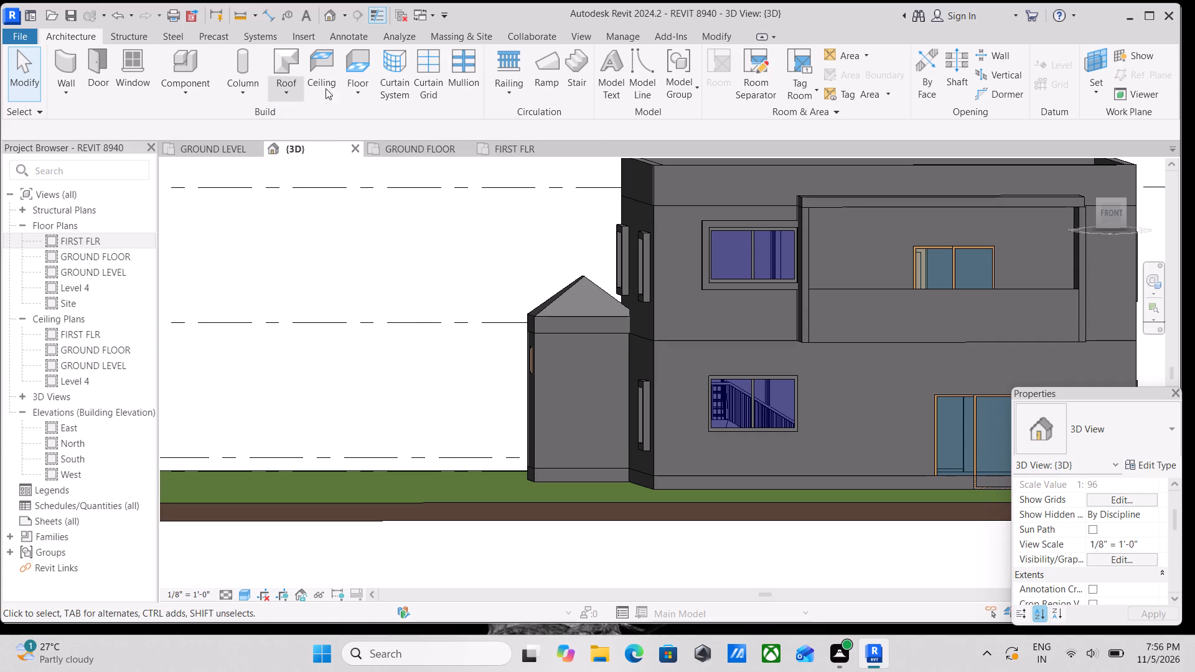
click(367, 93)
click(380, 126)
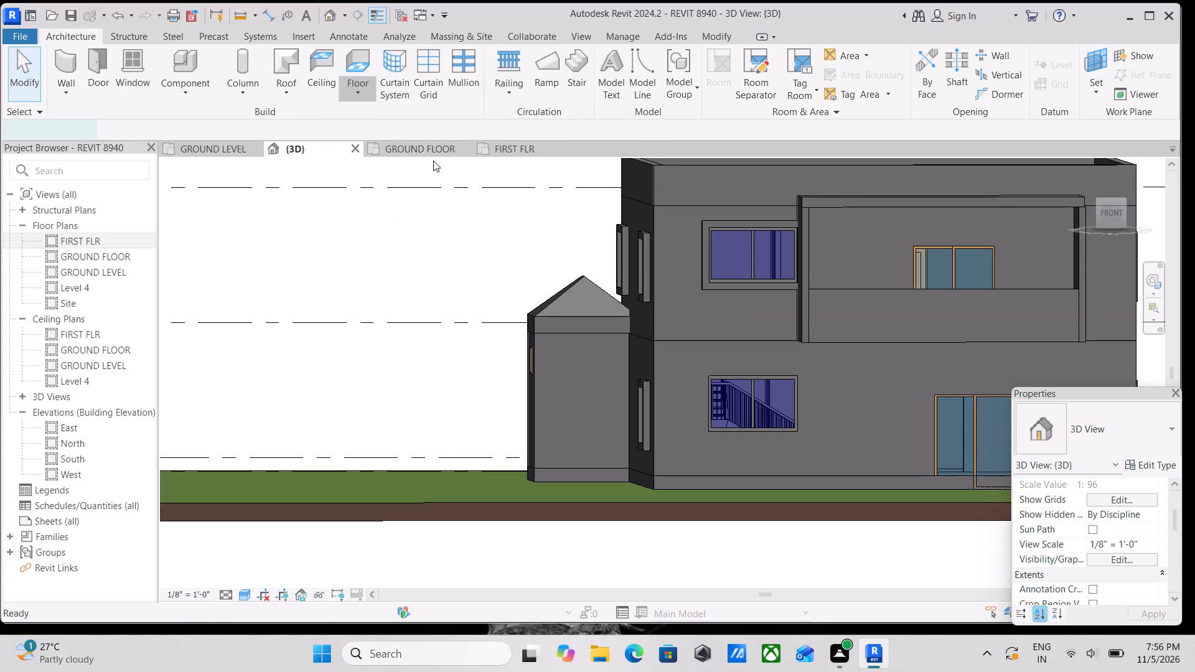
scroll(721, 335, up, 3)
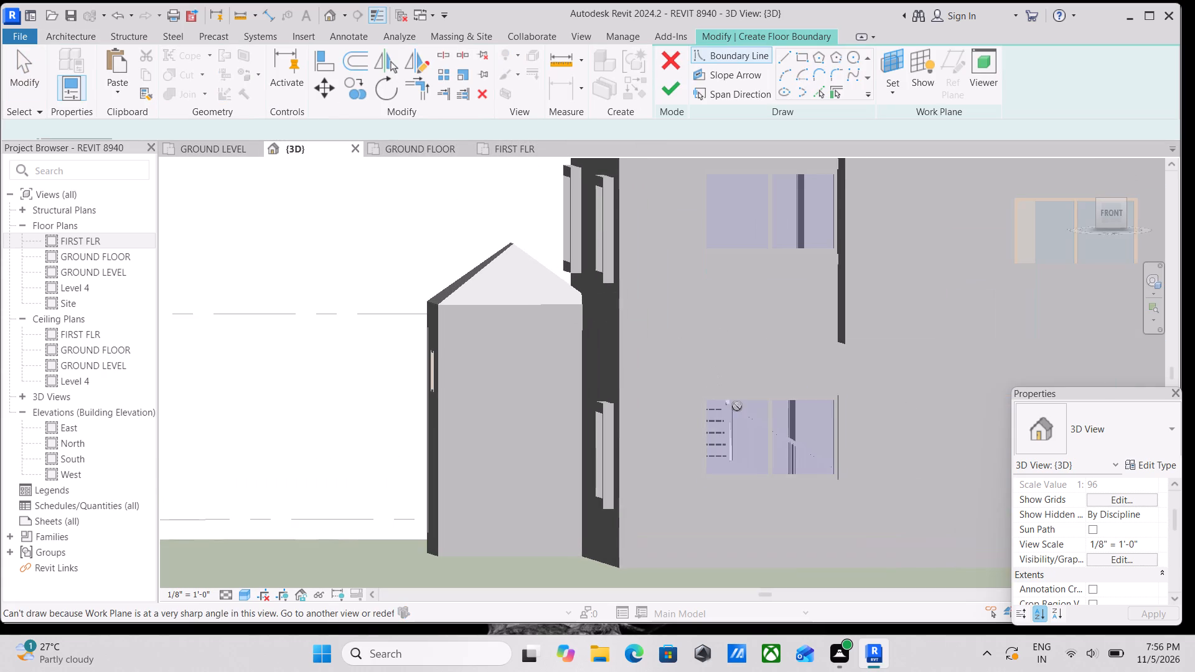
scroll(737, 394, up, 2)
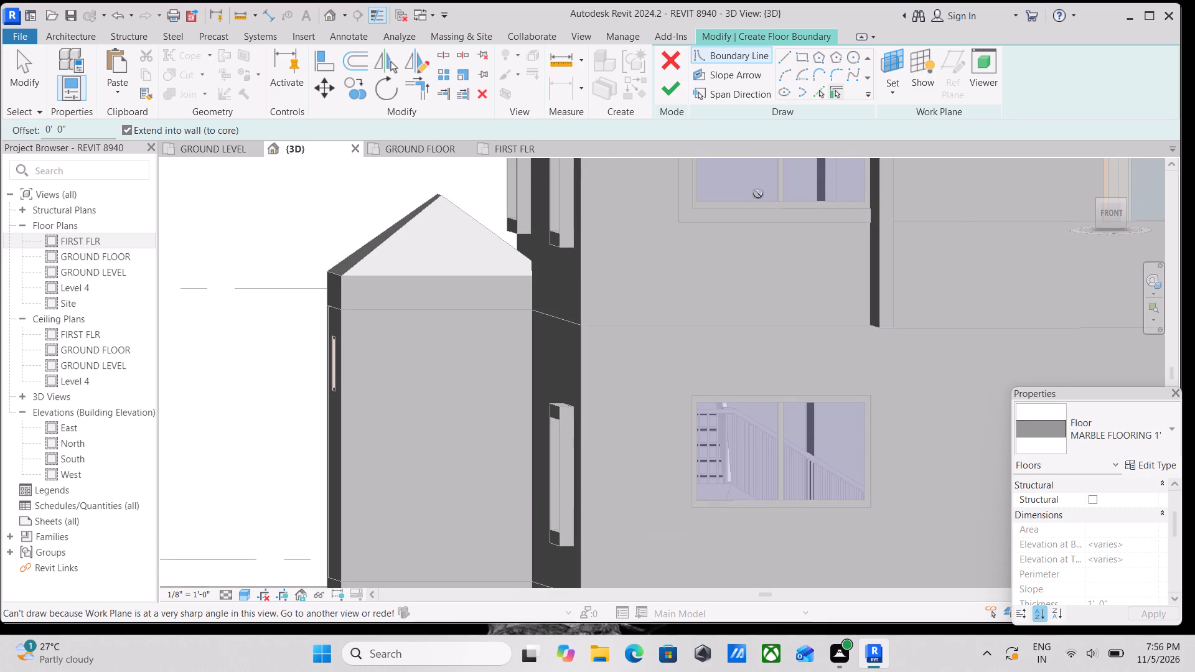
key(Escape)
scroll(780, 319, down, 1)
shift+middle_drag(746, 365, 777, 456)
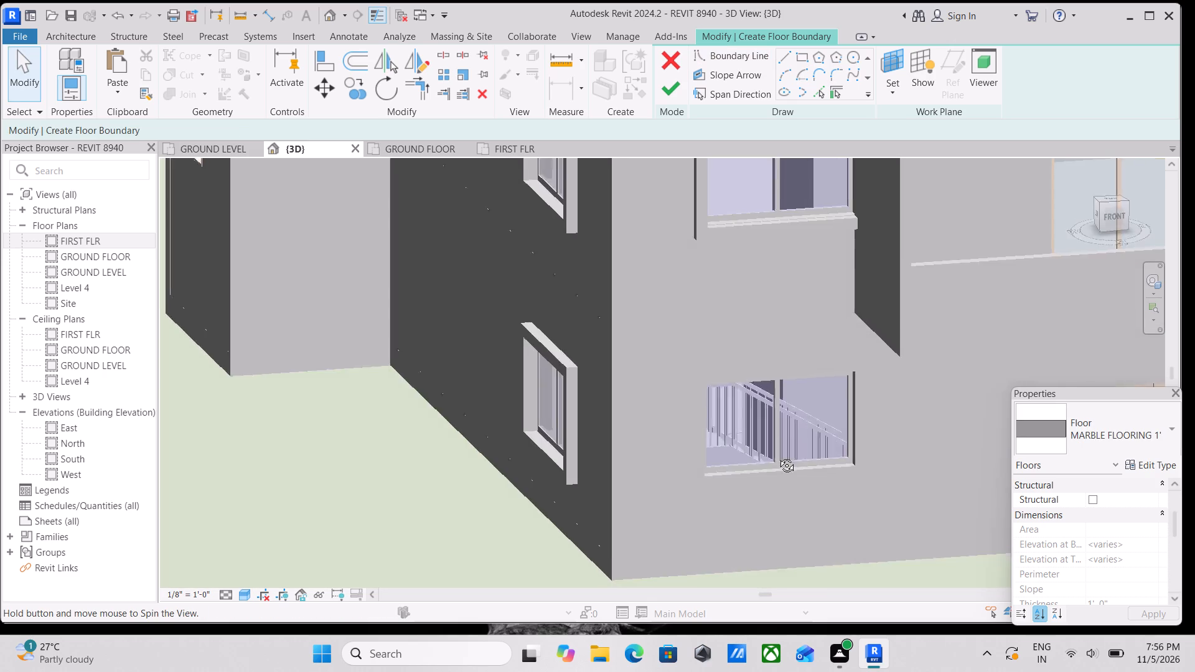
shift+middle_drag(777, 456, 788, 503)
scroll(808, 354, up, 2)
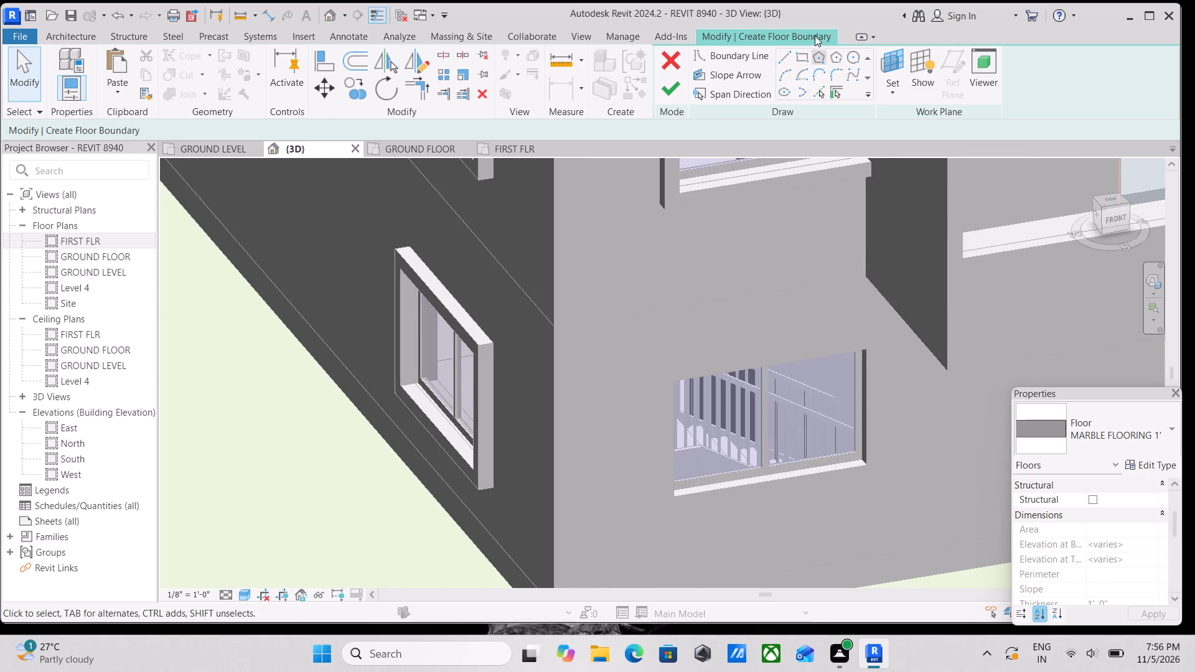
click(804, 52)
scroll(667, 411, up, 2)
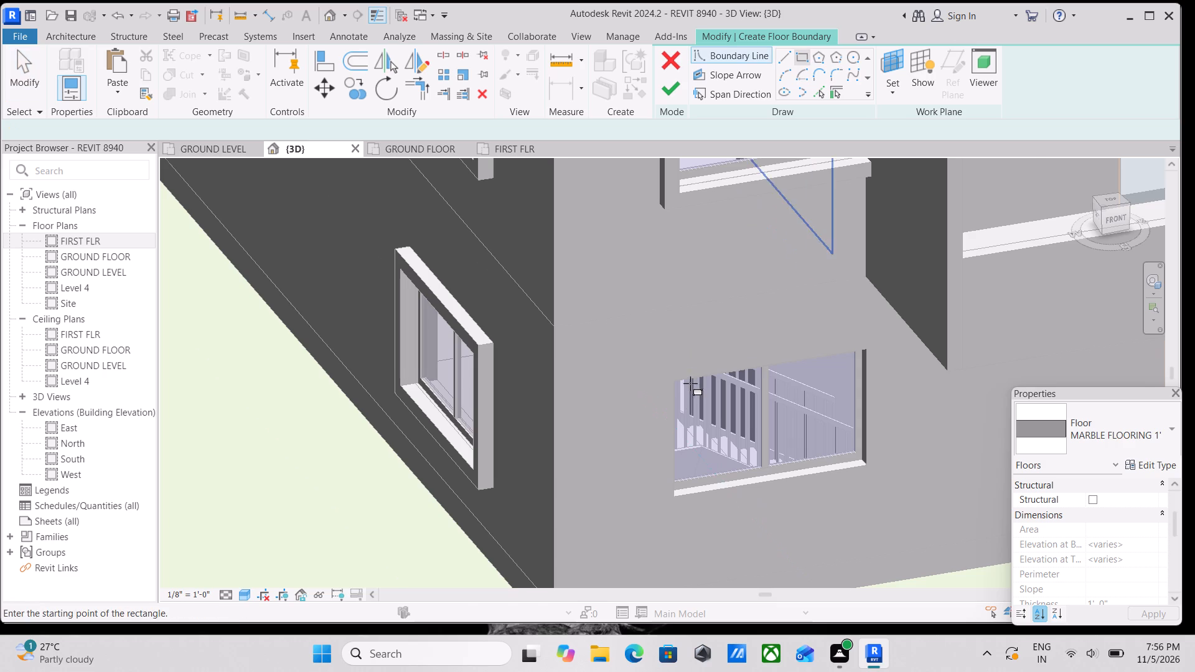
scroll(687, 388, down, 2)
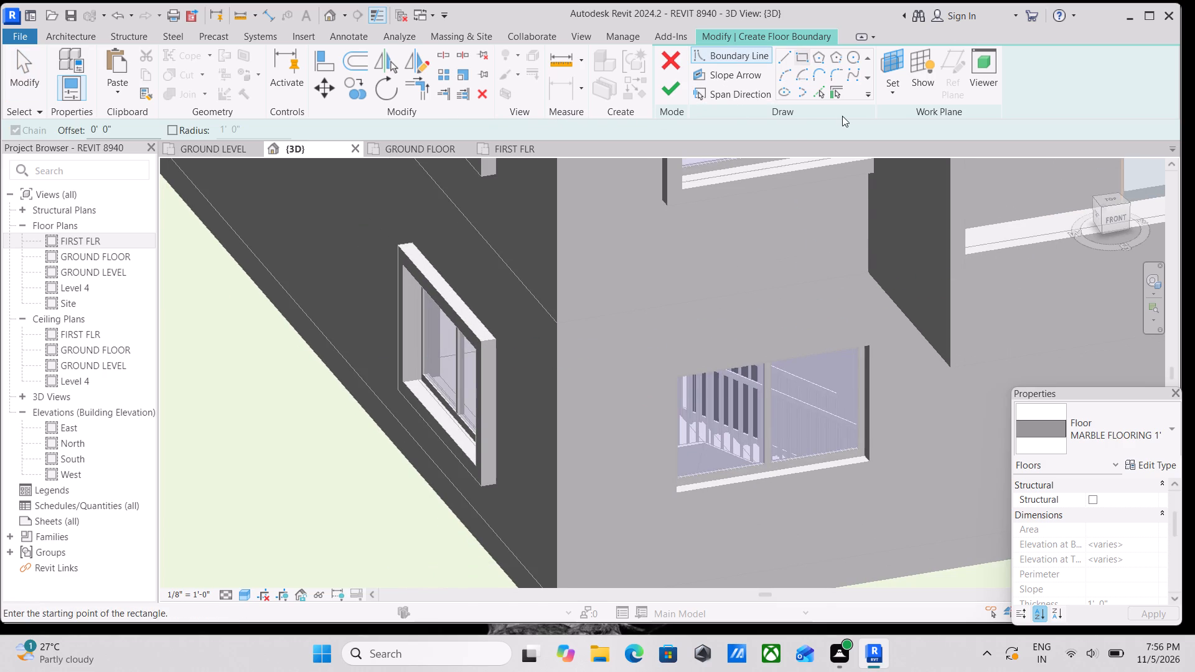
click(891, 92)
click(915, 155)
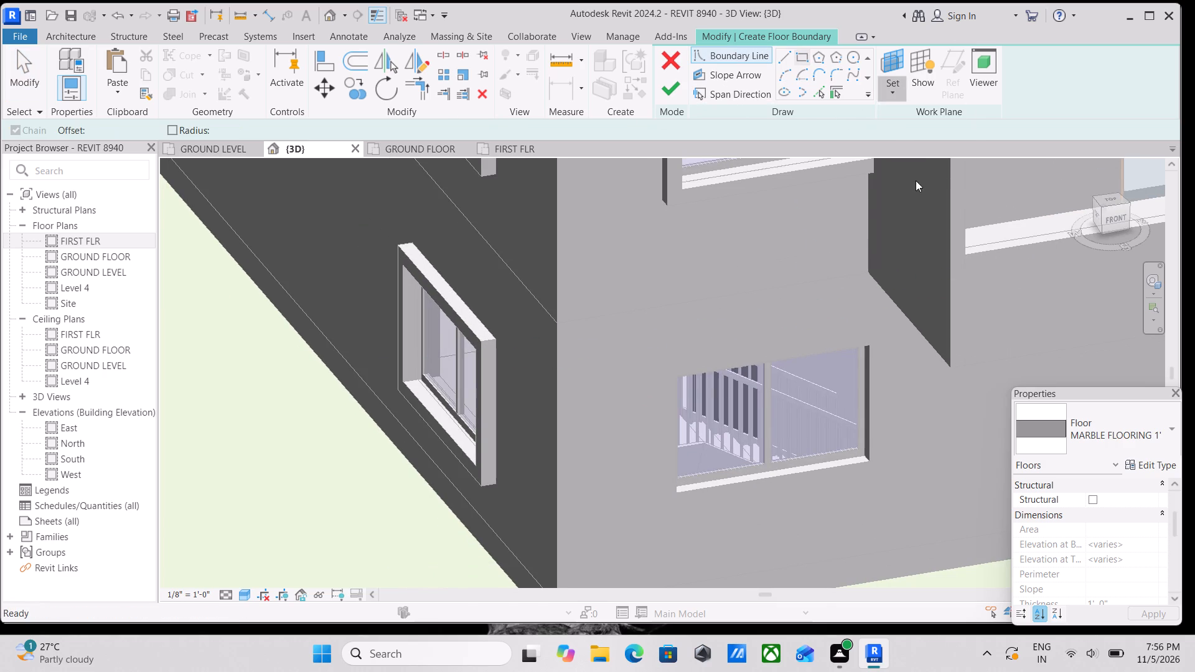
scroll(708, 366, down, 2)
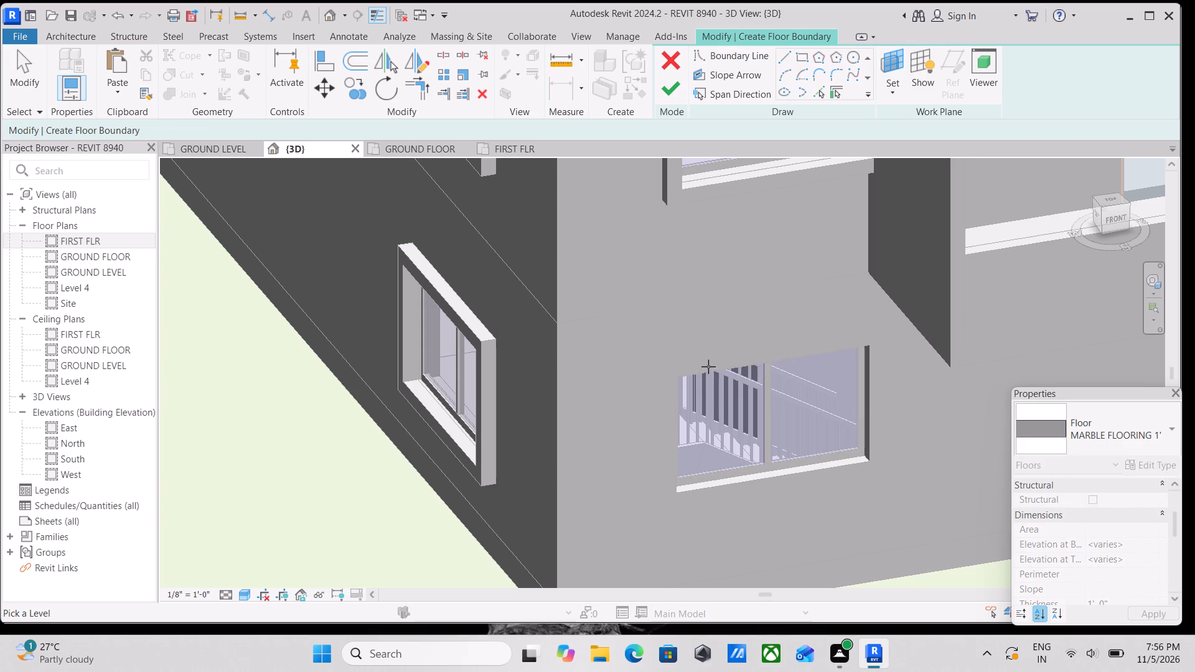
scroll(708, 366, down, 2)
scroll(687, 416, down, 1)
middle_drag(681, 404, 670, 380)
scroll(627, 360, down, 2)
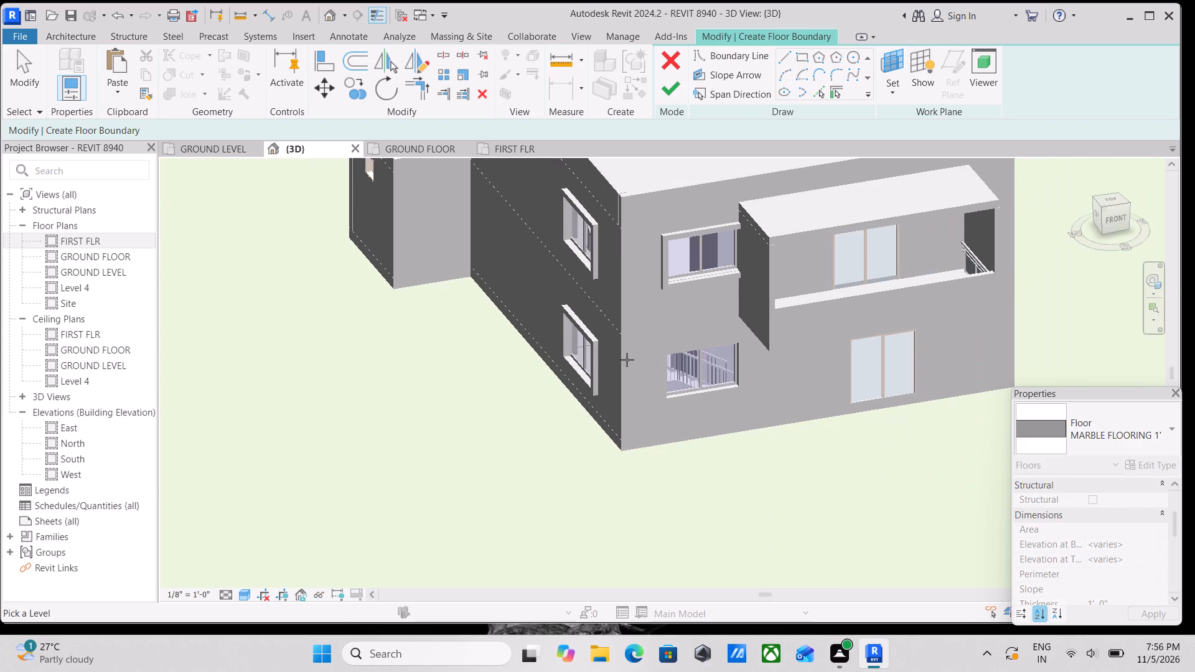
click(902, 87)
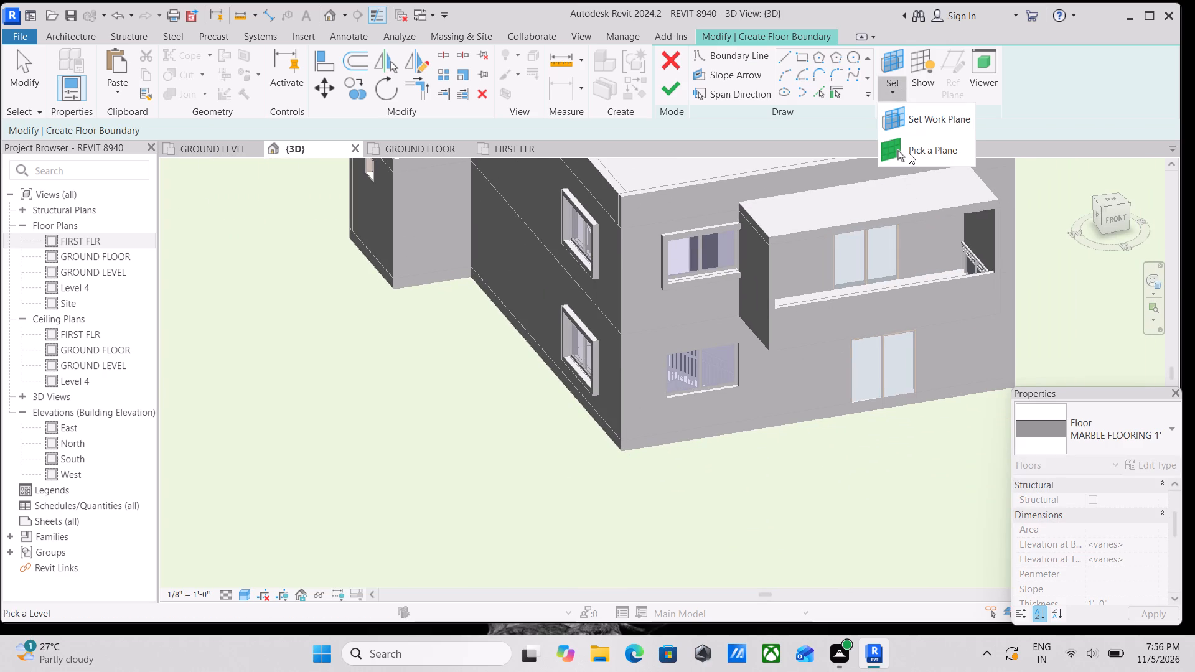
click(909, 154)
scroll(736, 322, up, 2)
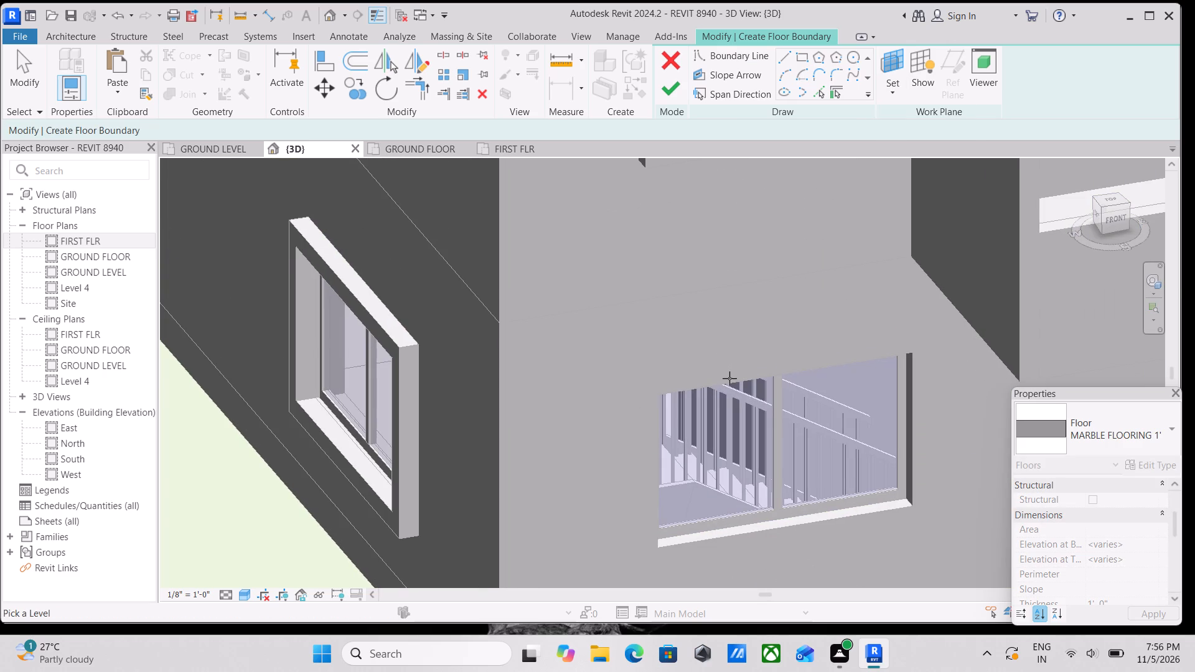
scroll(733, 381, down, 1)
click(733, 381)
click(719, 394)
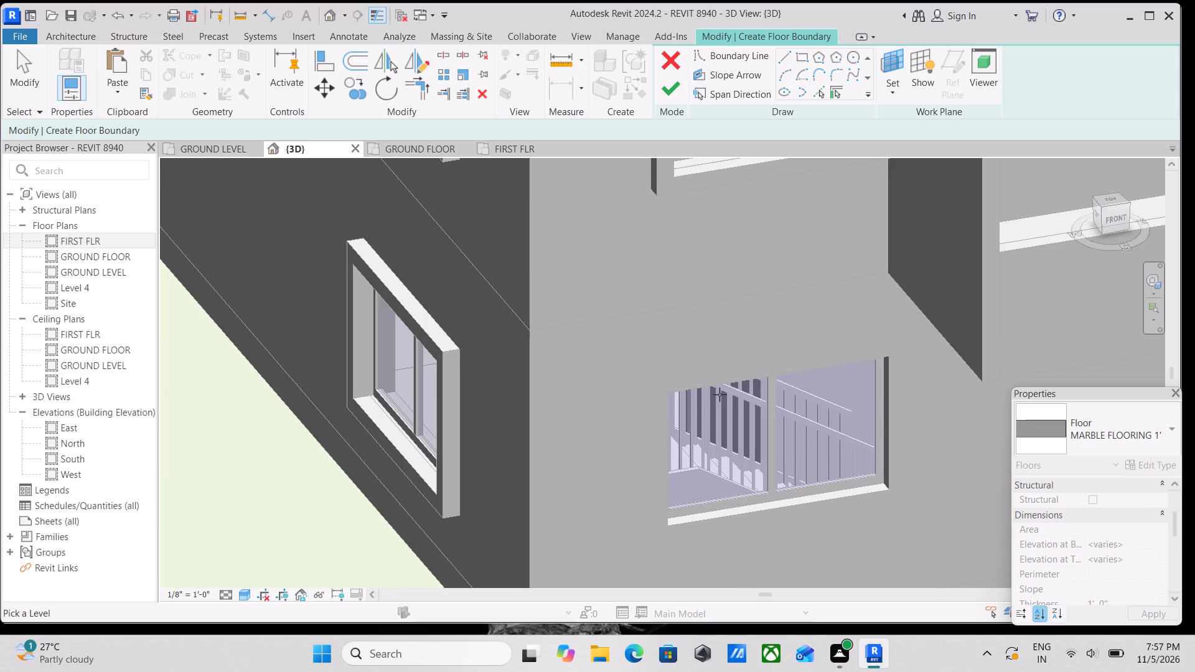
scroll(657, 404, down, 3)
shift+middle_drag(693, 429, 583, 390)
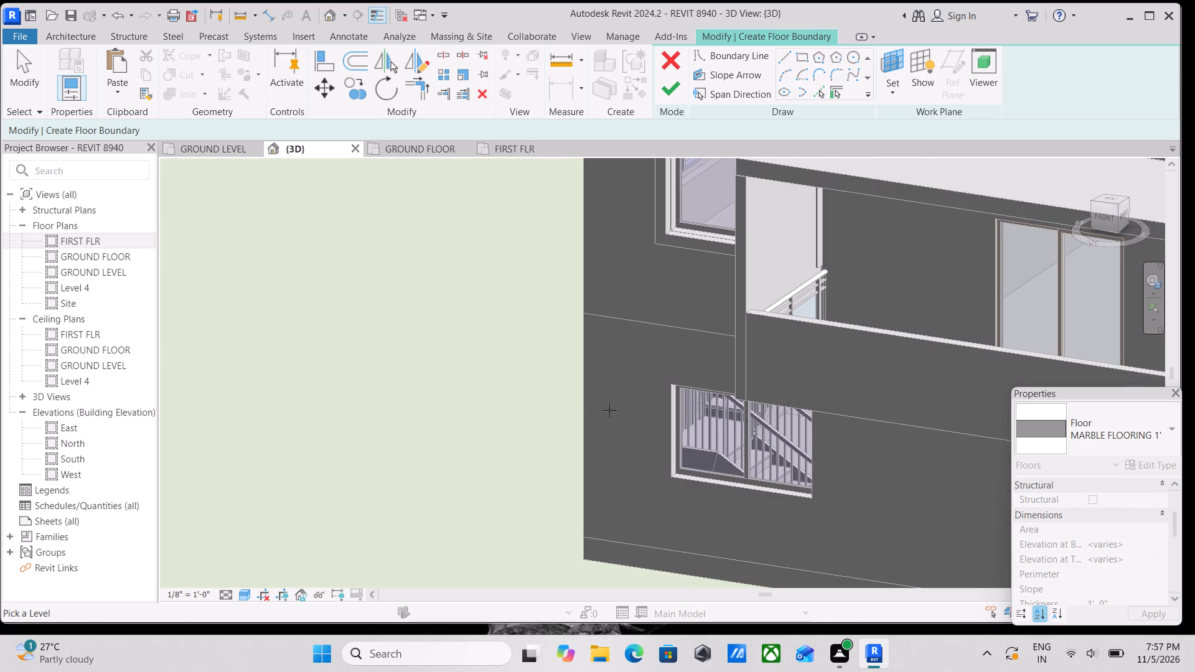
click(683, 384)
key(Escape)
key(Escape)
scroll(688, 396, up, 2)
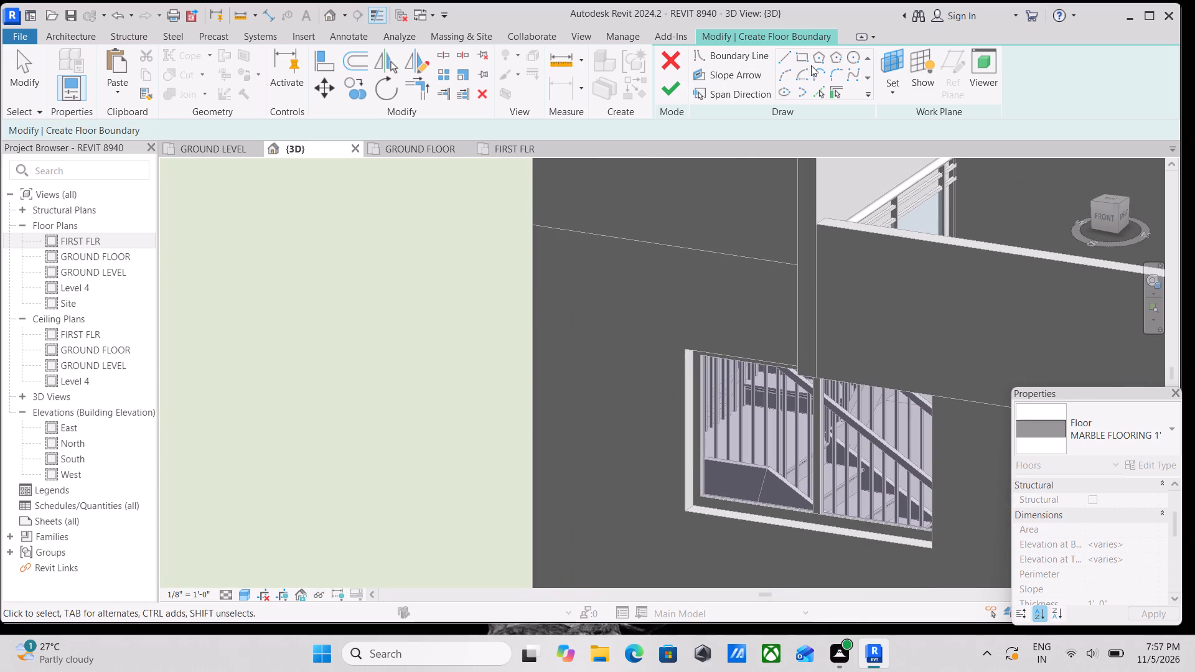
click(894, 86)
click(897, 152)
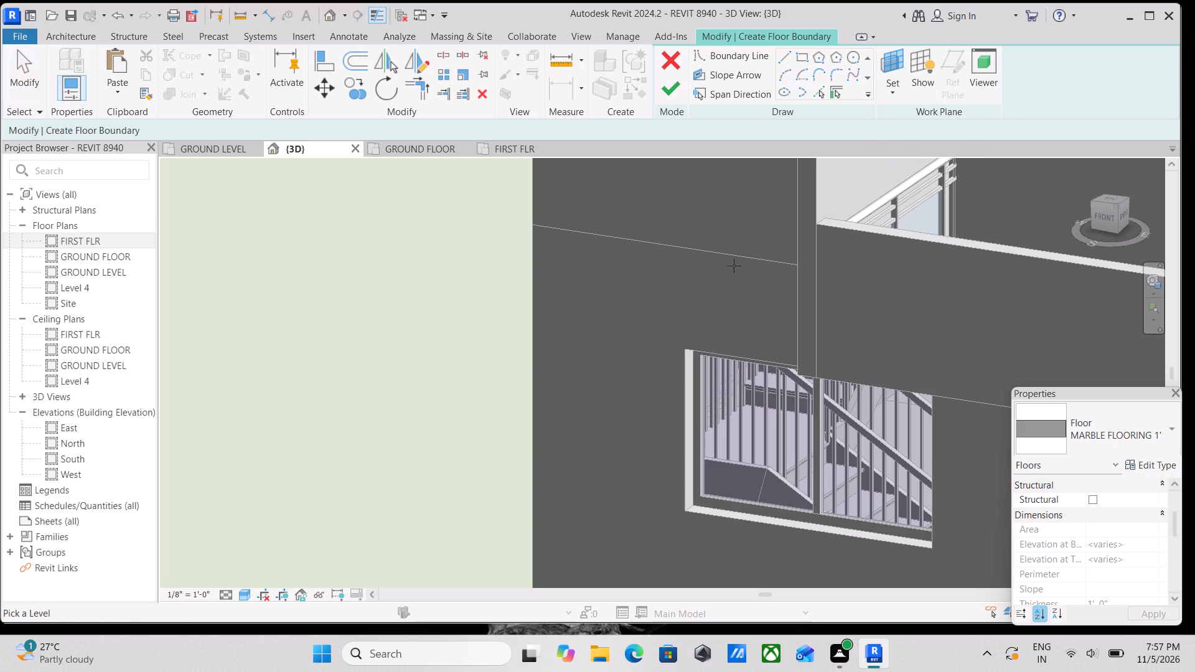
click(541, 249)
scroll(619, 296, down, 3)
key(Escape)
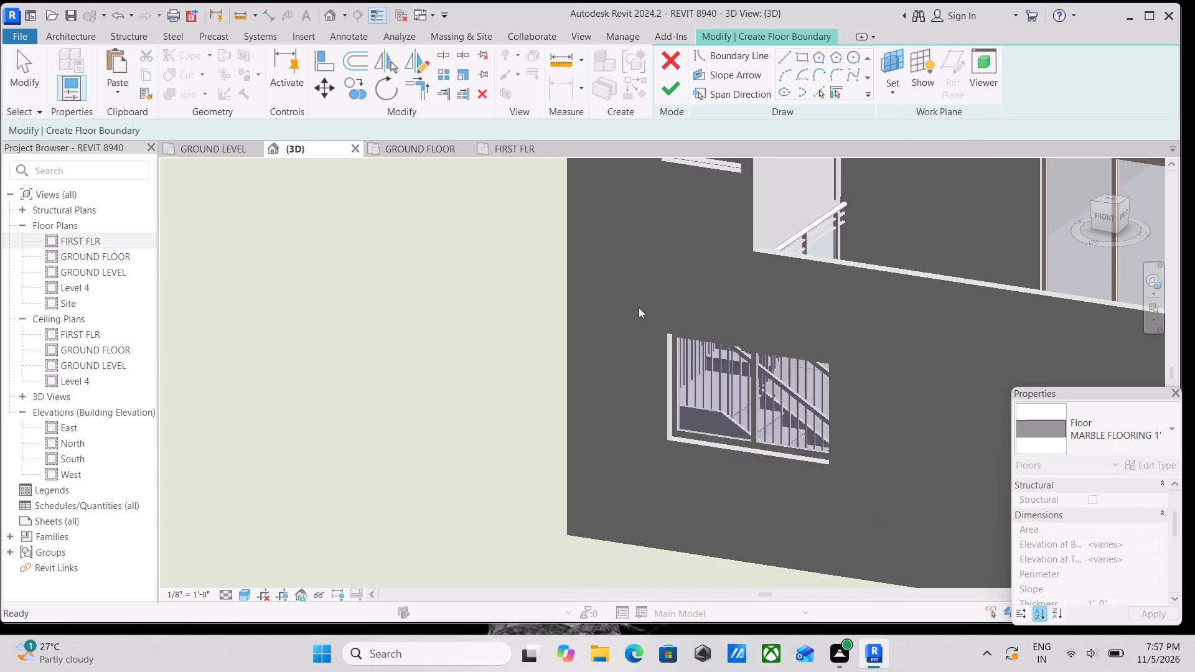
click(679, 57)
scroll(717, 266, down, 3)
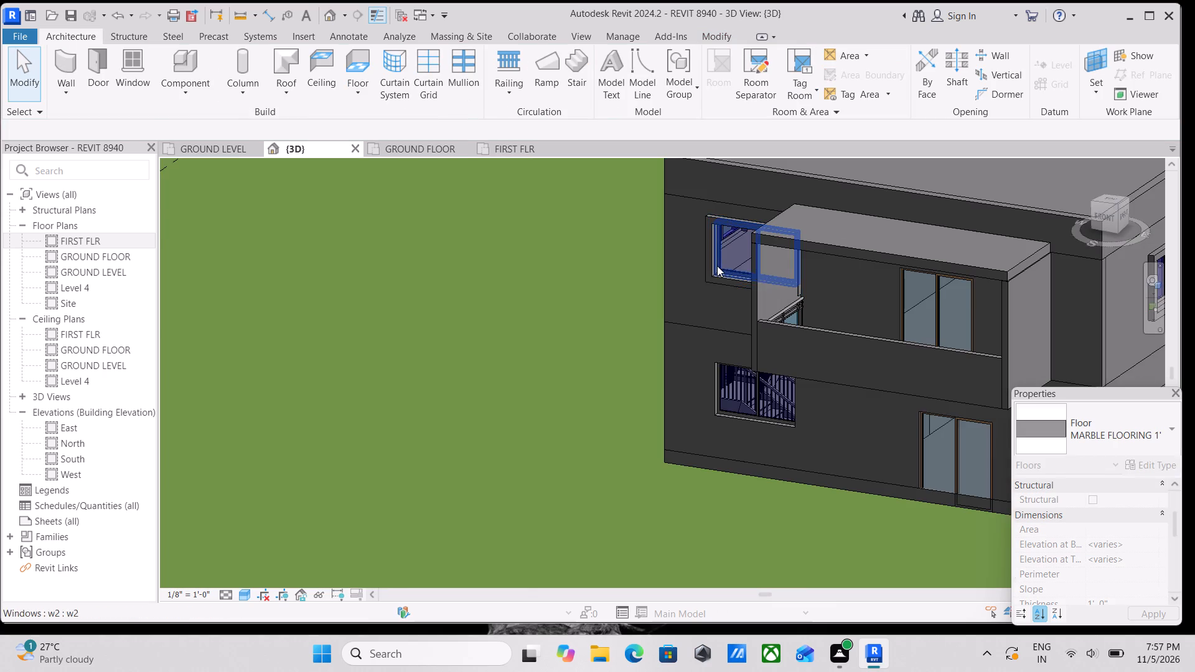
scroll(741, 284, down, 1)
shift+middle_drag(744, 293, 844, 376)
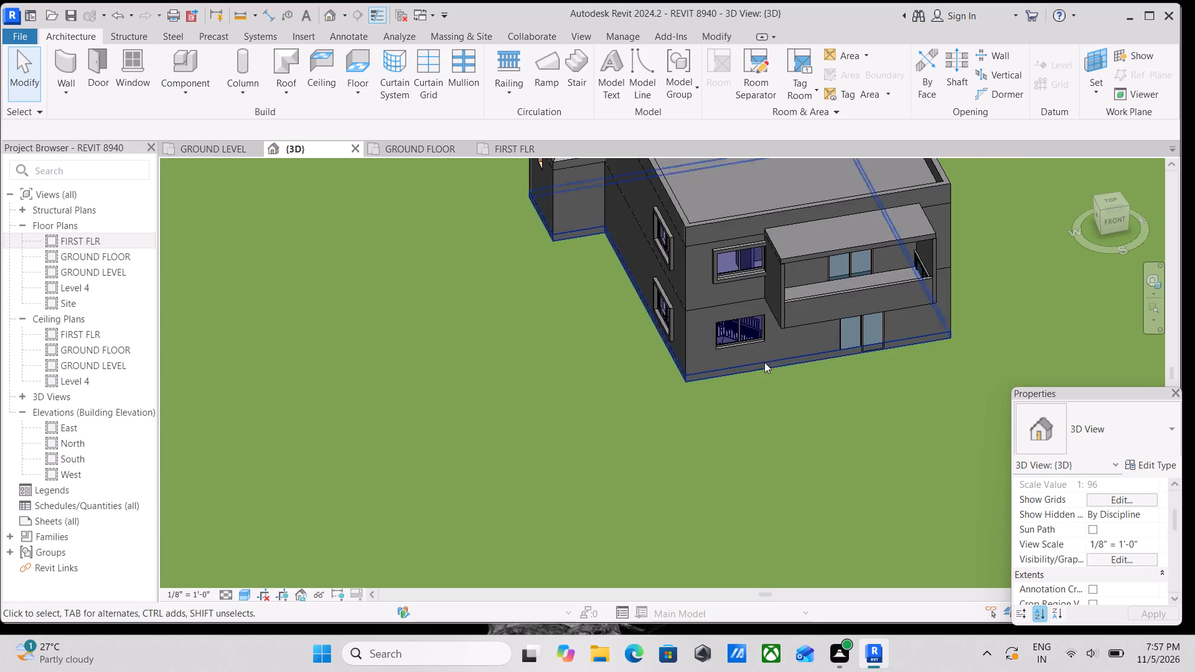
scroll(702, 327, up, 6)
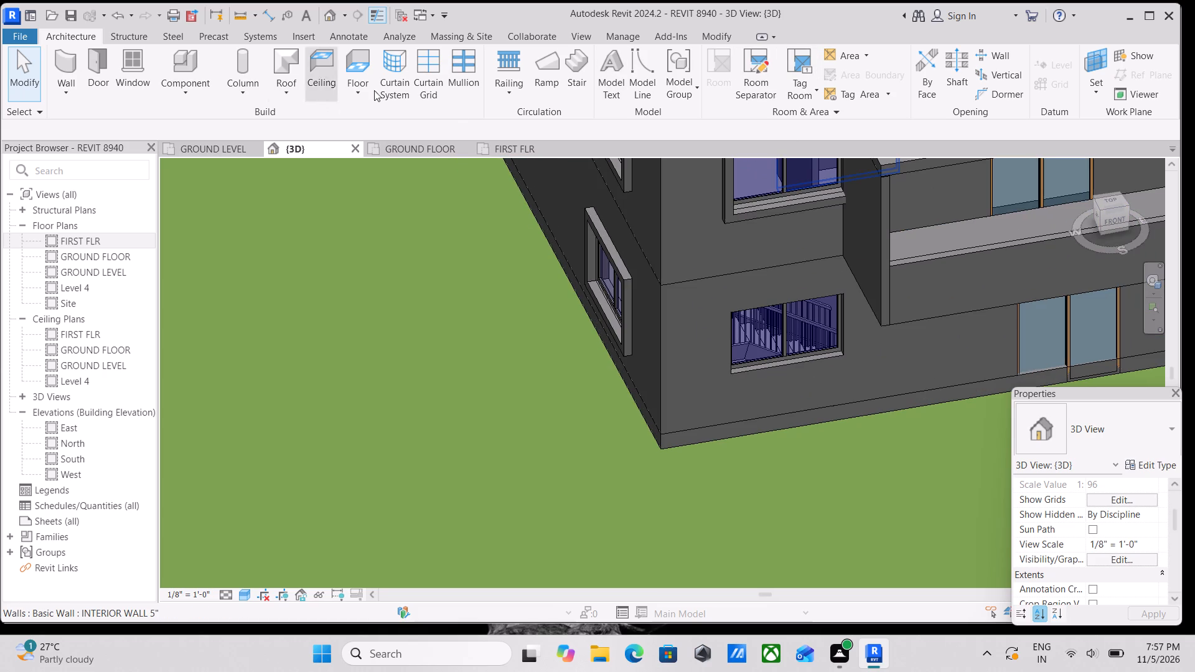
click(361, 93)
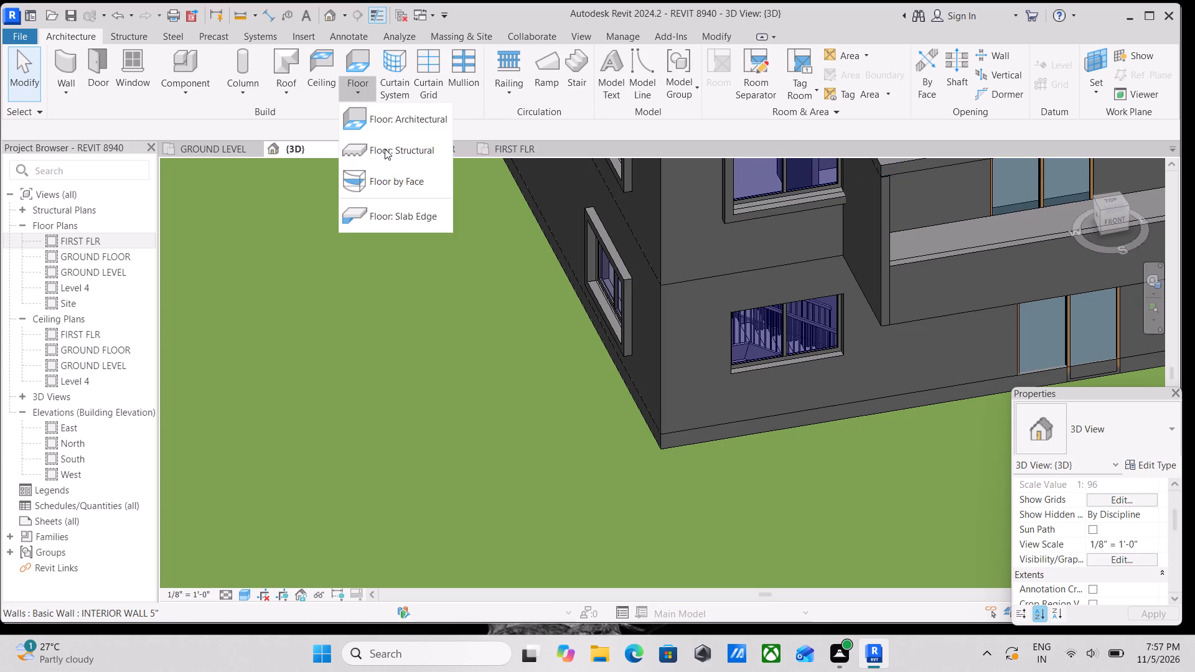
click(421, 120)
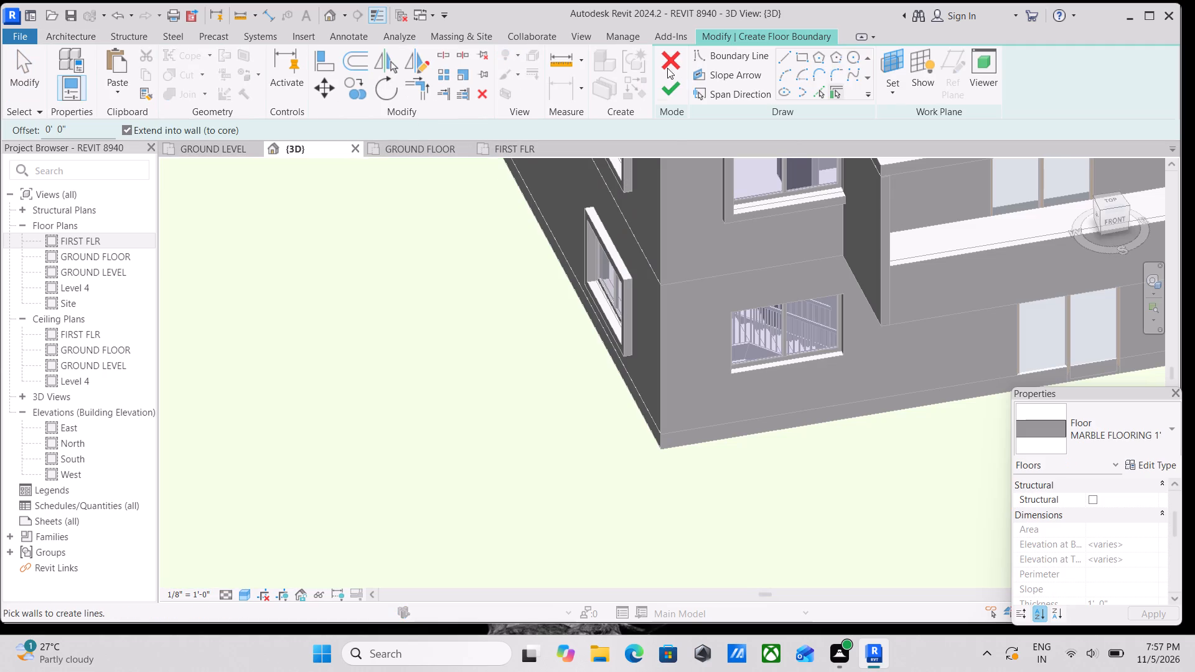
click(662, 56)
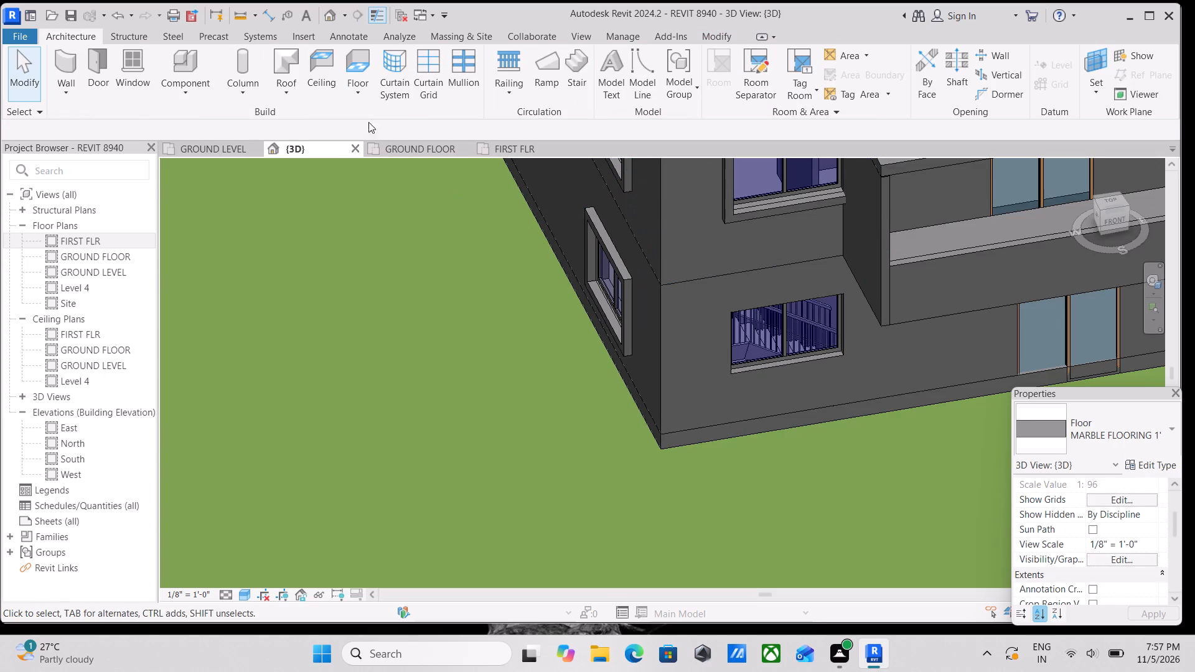
Start a new in-place component in the Generic Models category for the frame of the front wall's ground-floor window.
click(180, 93)
click(218, 164)
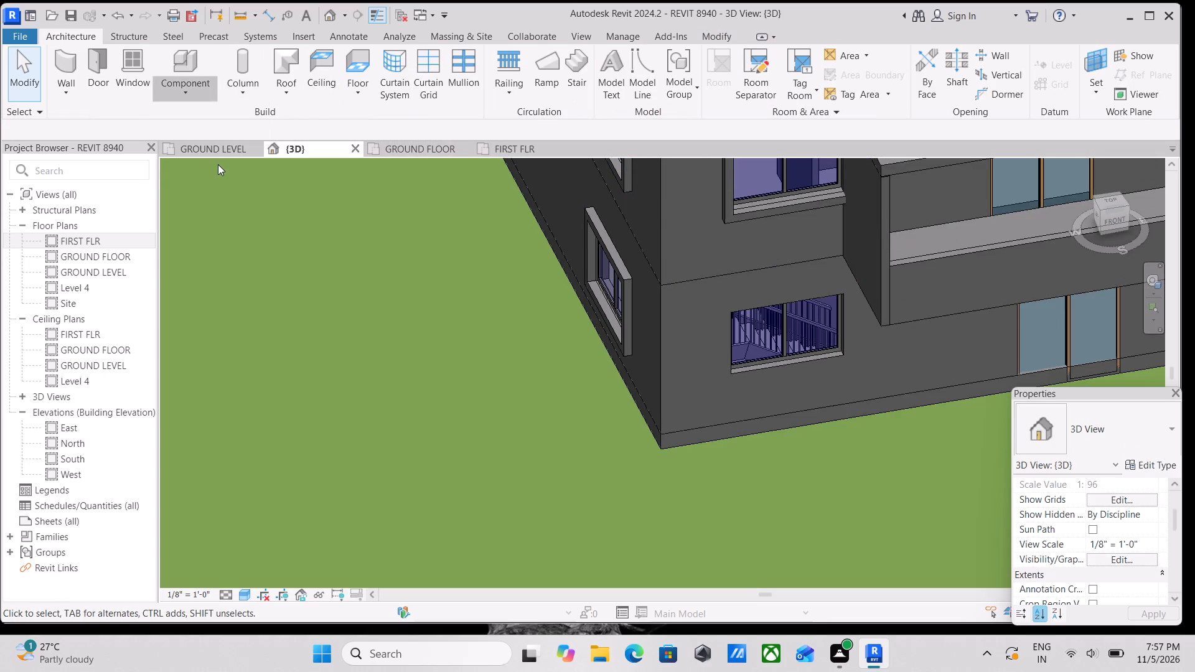
scroll(873, 415, up, 3)
scroll(471, 261, down, 2)
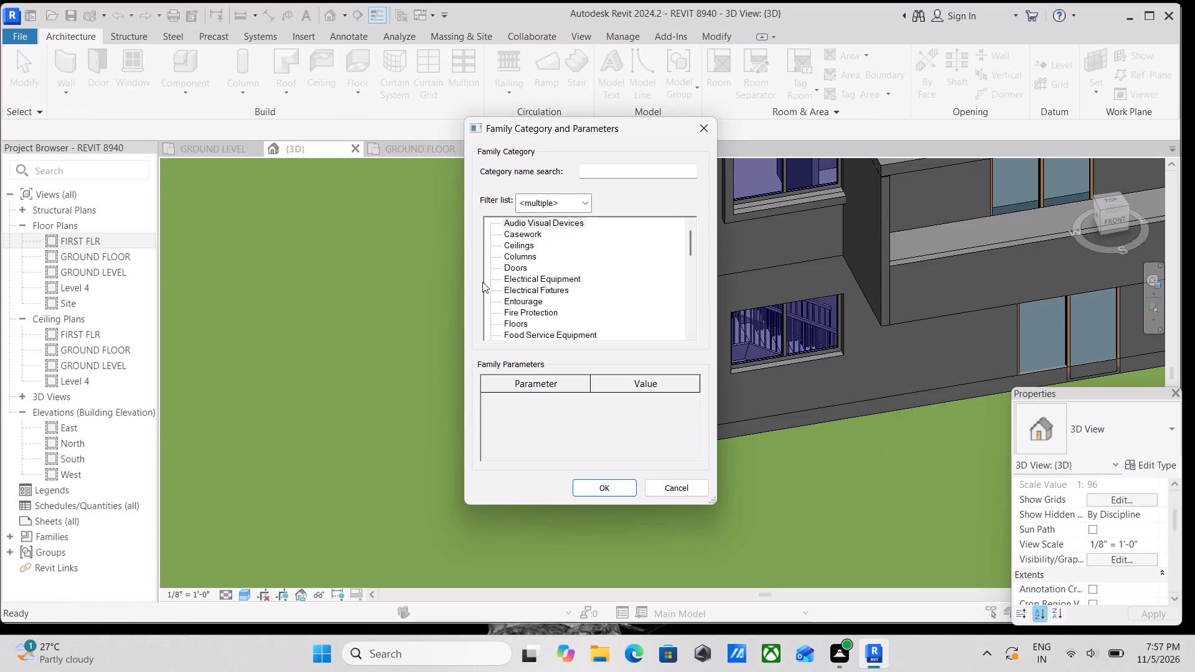
scroll(582, 321, down, 5)
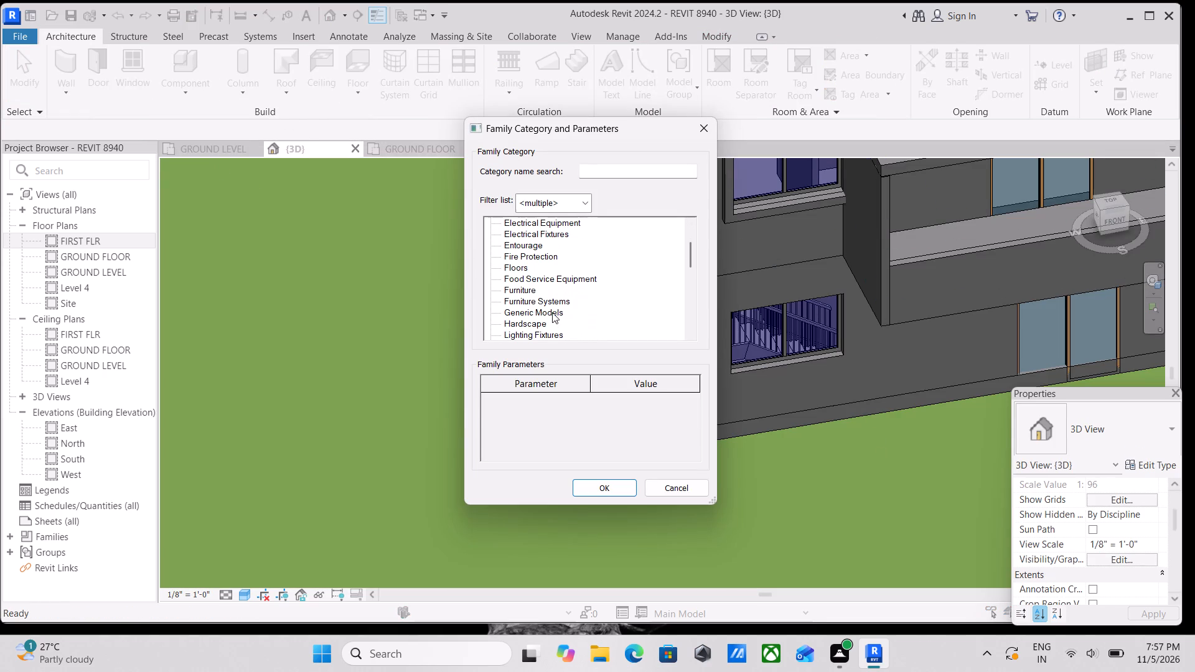
scroll(550, 310, down, 1)
click(535, 303)
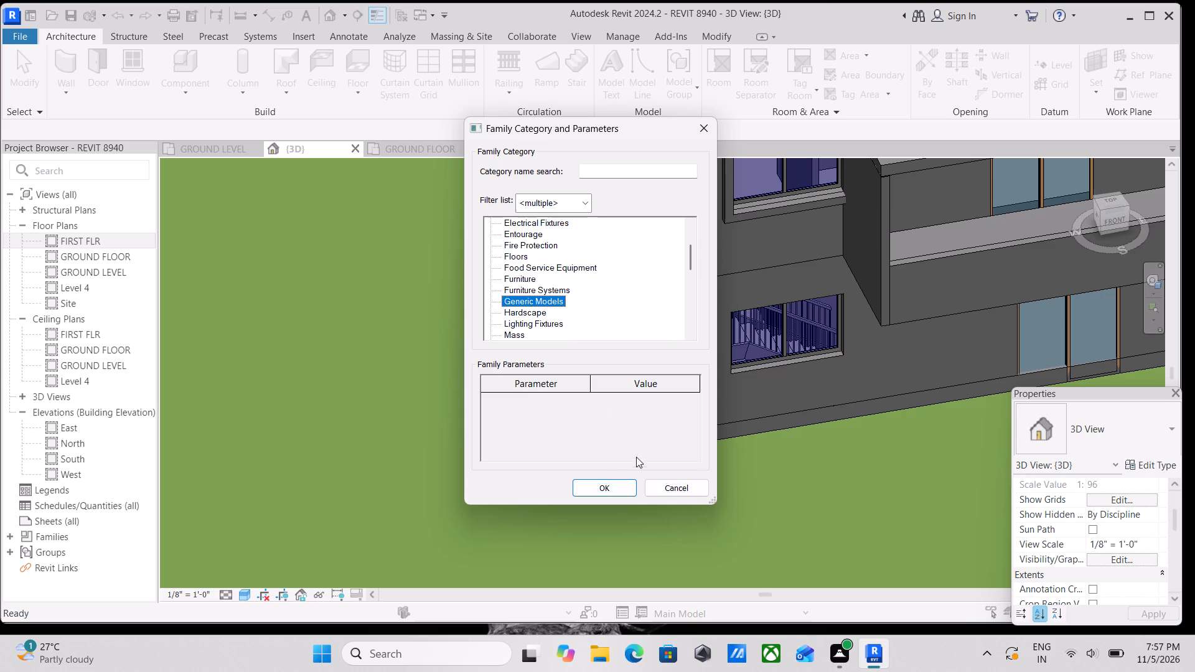
click(606, 486)
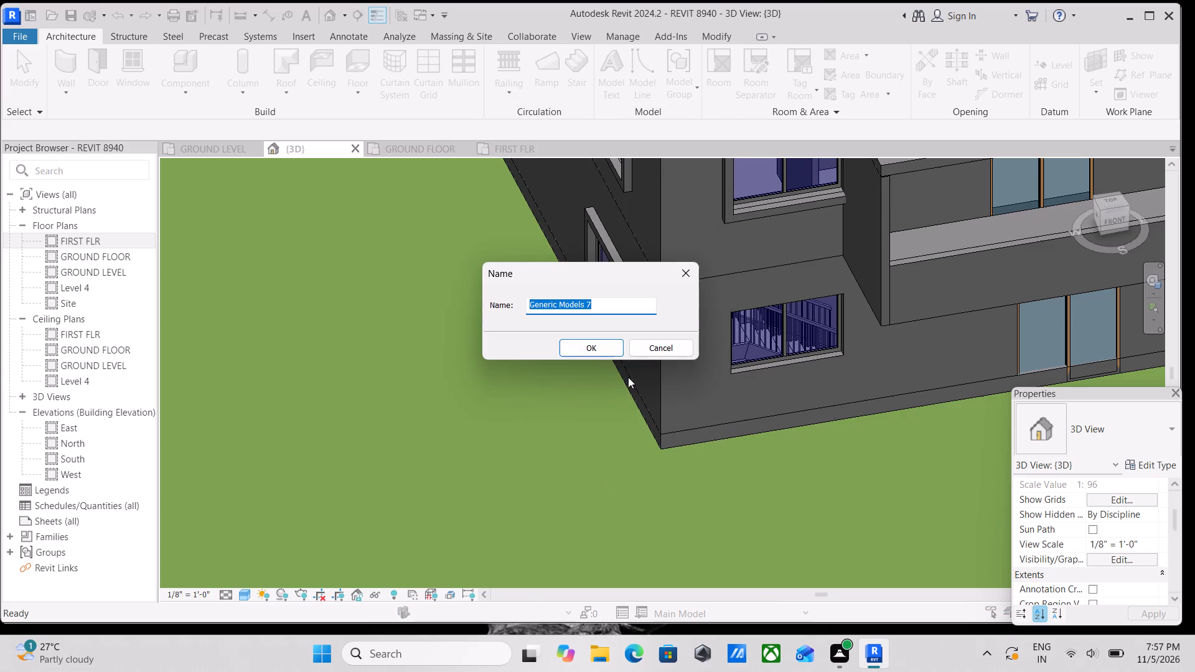
click(591, 346)
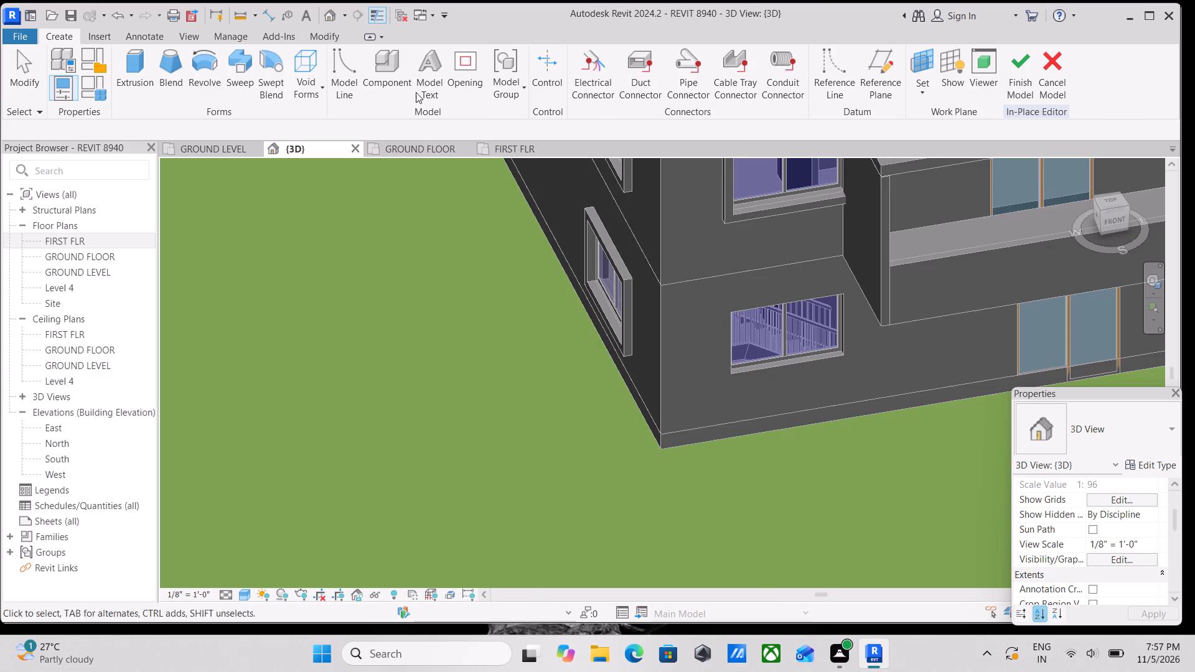
Set the front exterior wall face around the ground-floor window as the work plane.
click(928, 93)
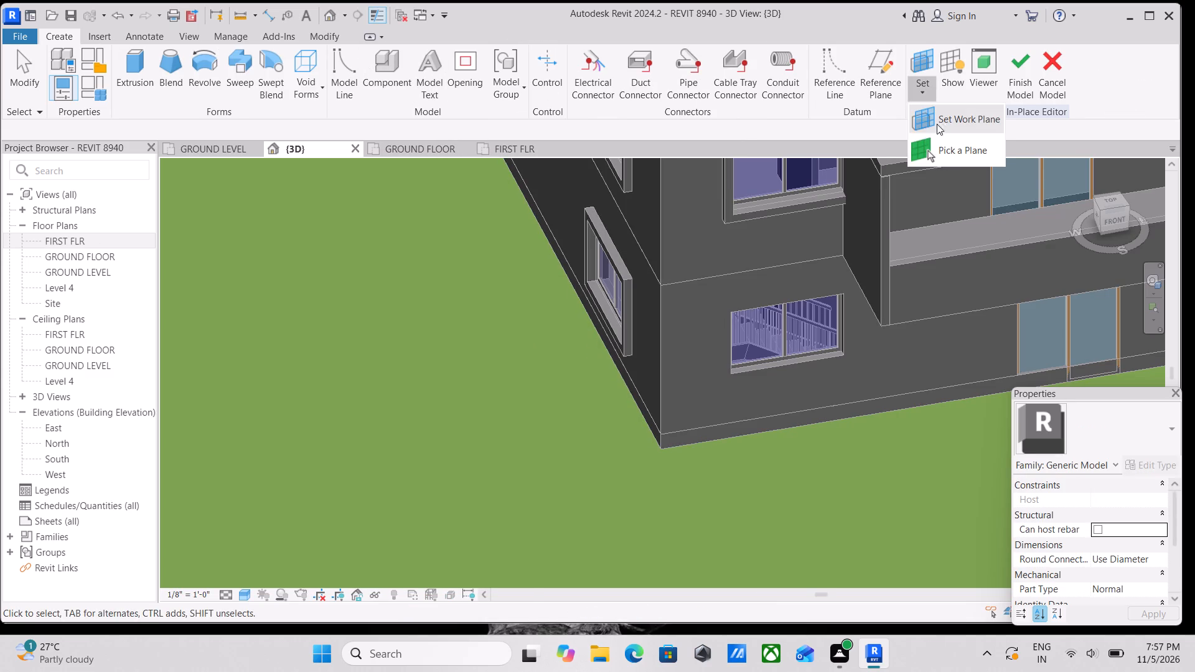
click(940, 144)
scroll(706, 297, up, 1)
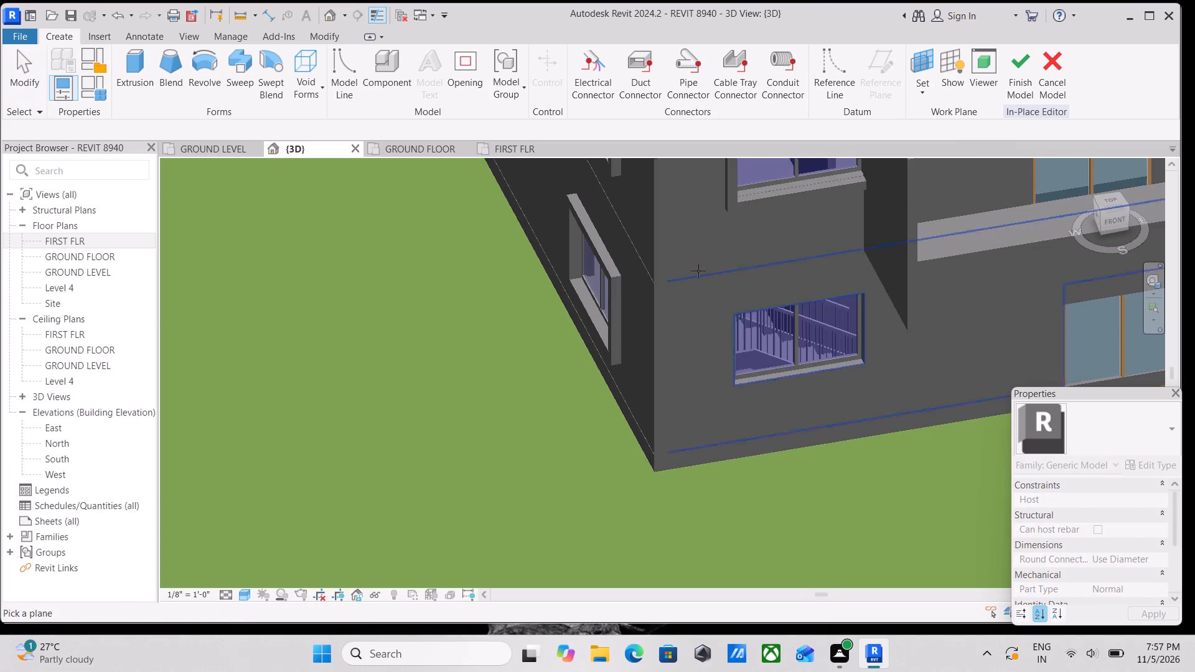
click(709, 278)
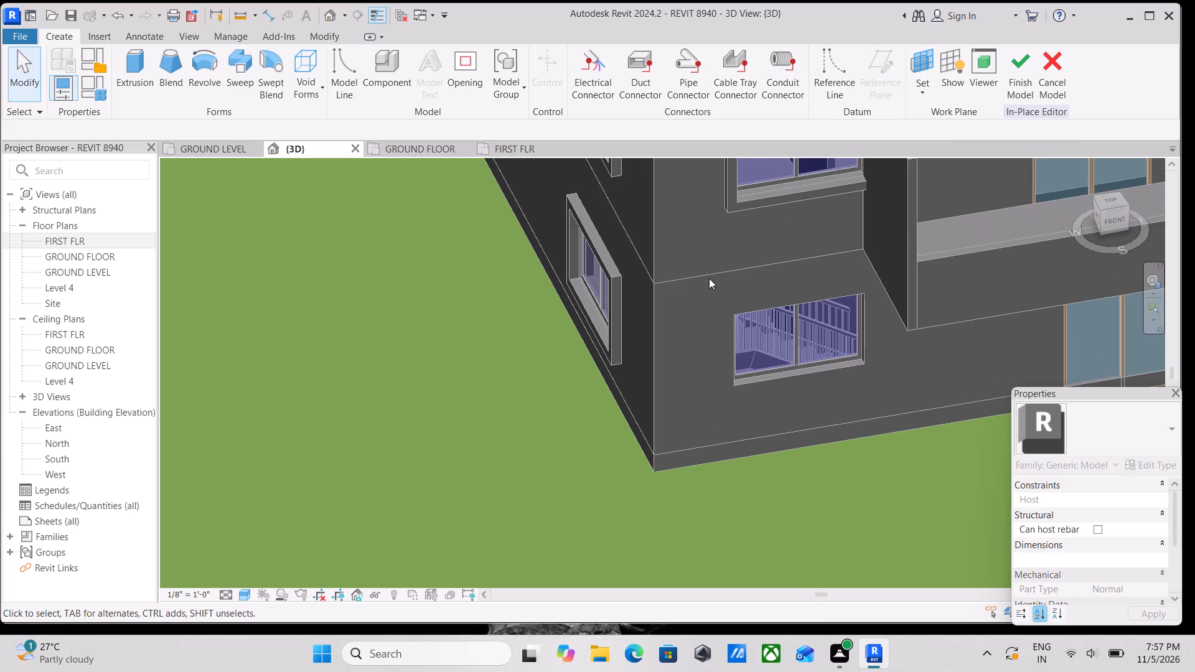
Sketch an extrusion rectangle about 6'-7" by 4'-2" along the opening of the front ground-floor window, corner to corner.
scroll(791, 322, up, 3)
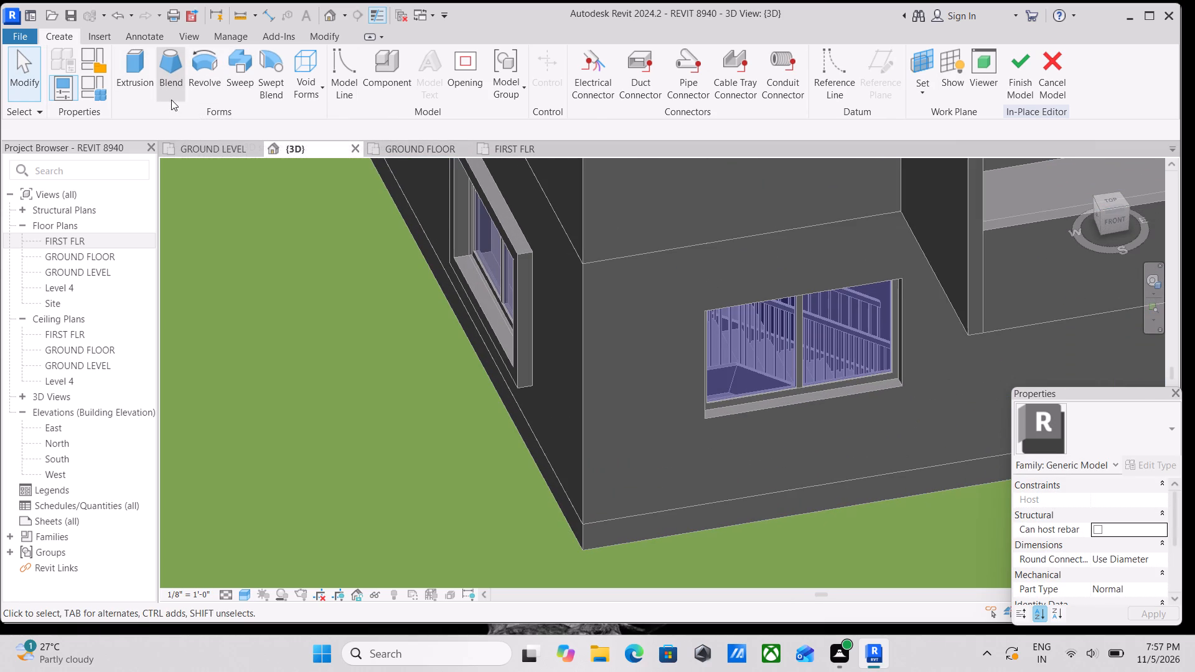
click(148, 84)
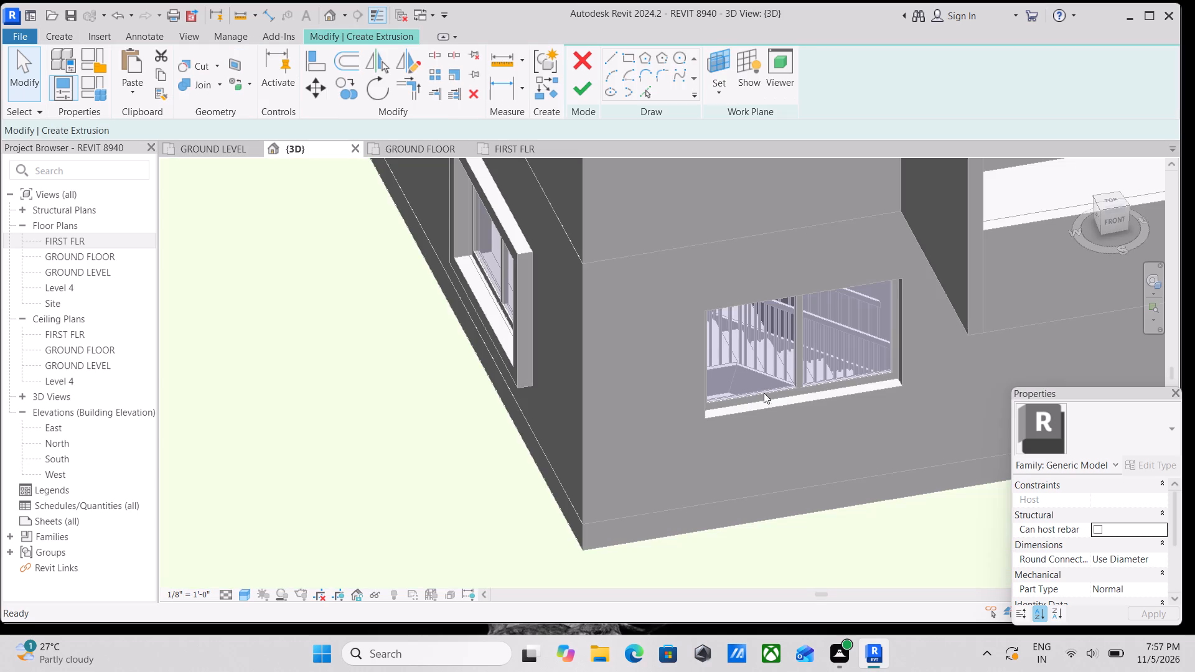
scroll(721, 314, up, 2)
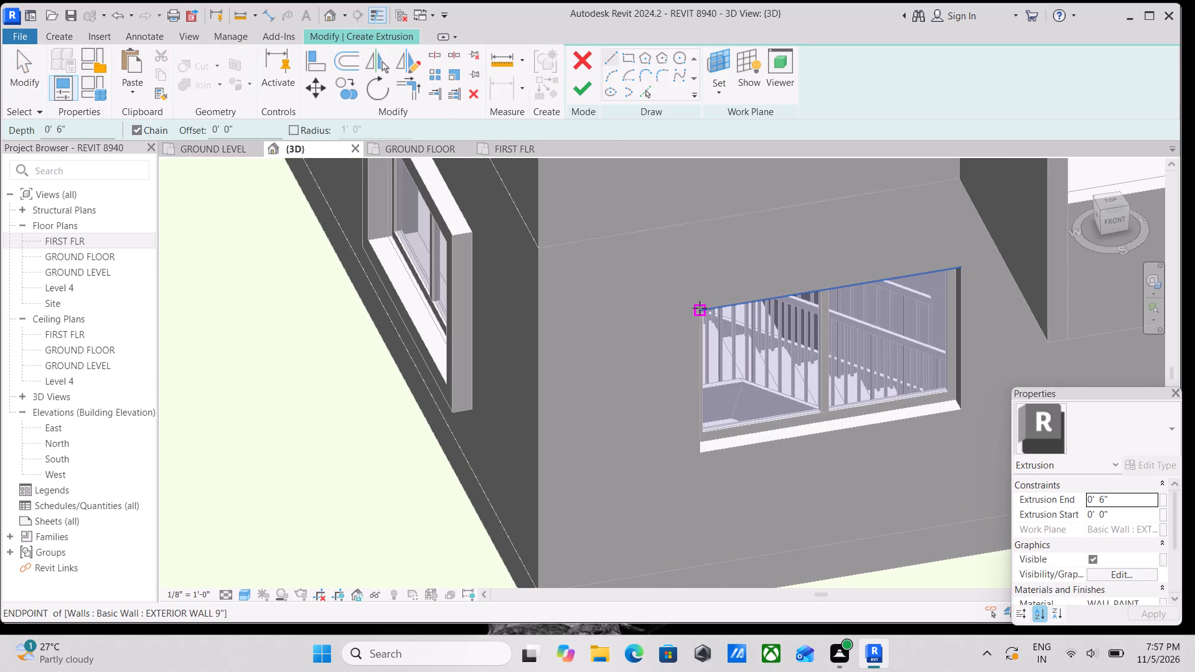
click(700, 308)
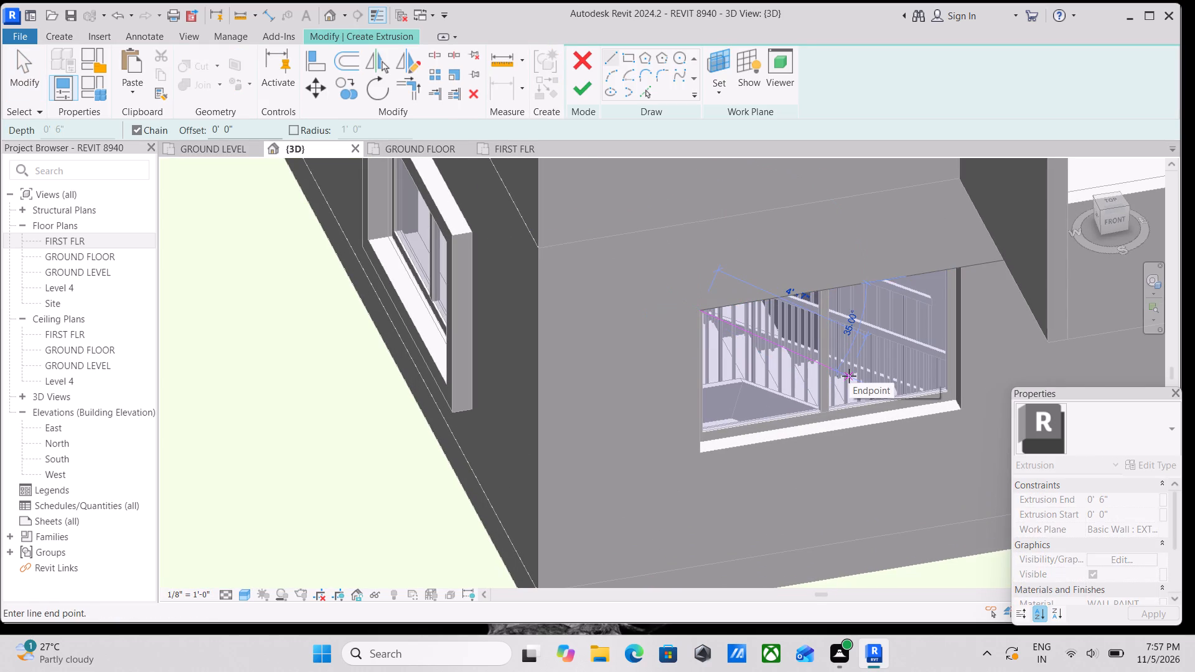
key(Escape)
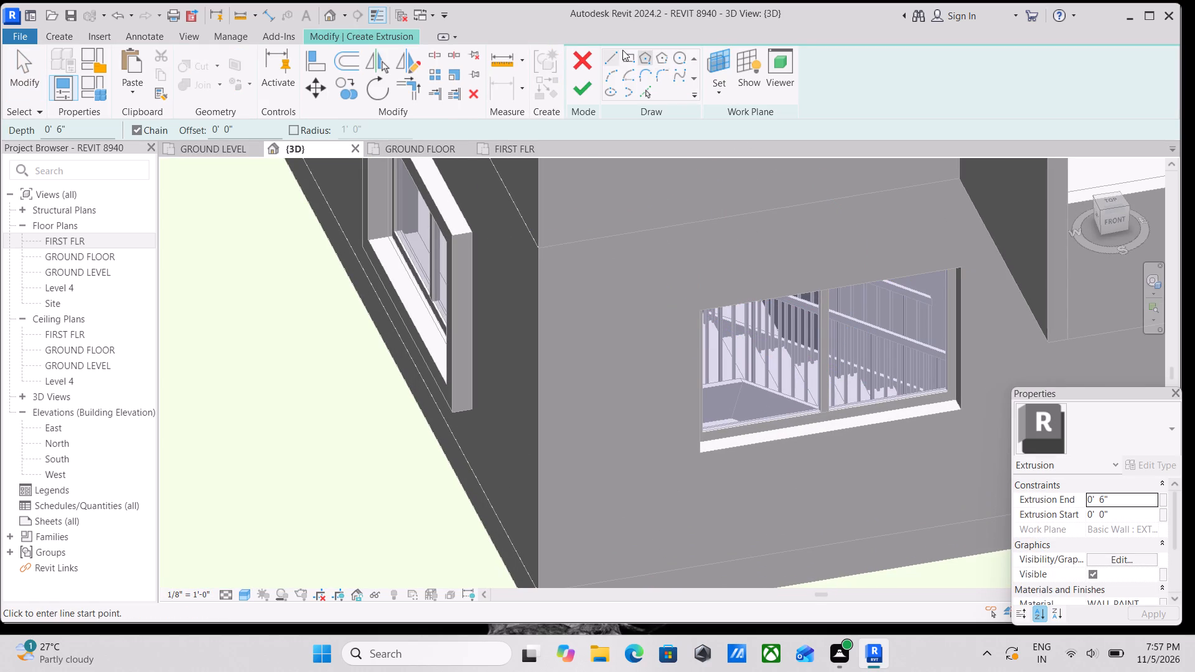
click(622, 49)
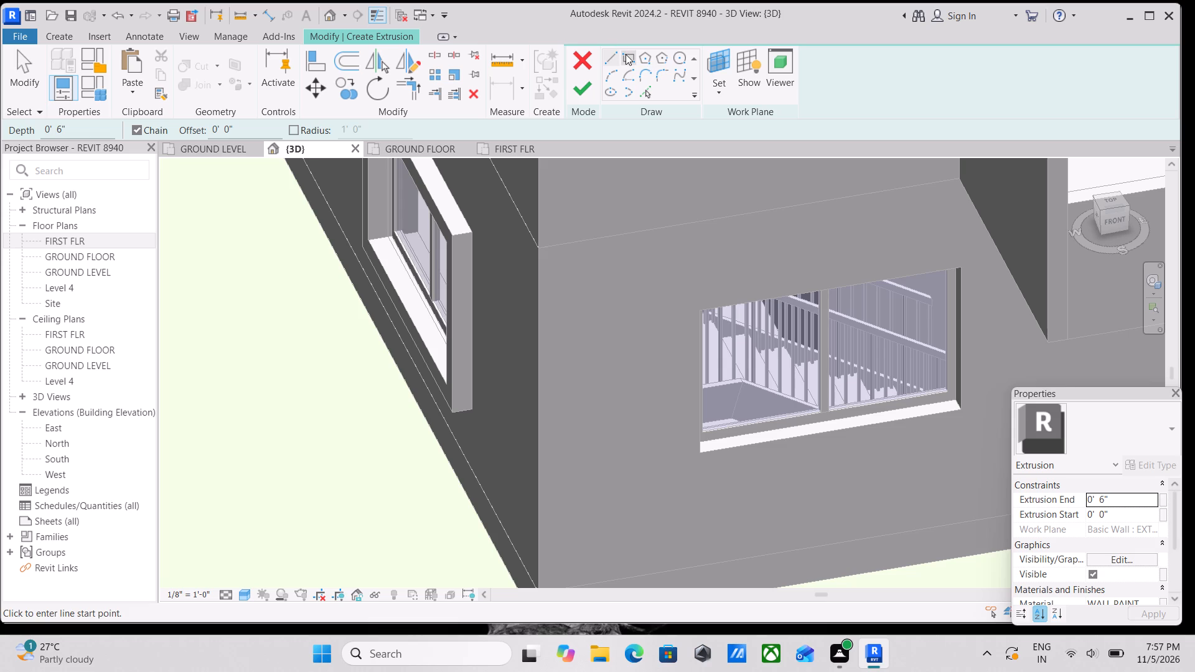
click(626, 54)
scroll(733, 307, up, 5)
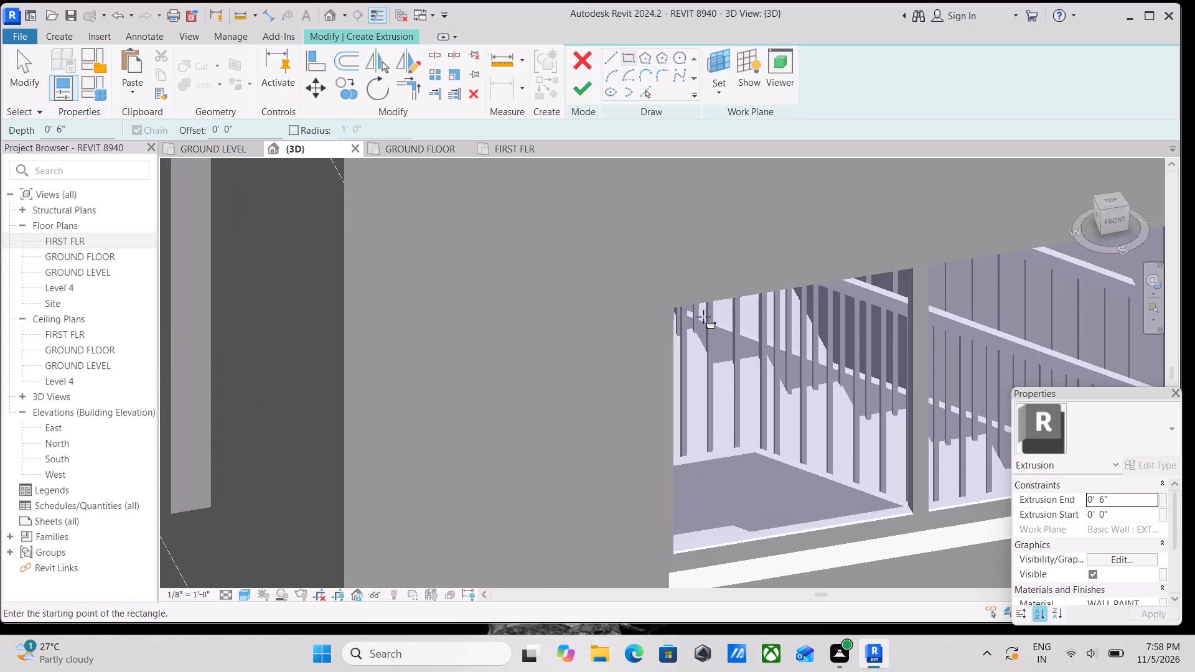
scroll(676, 313, up, 6)
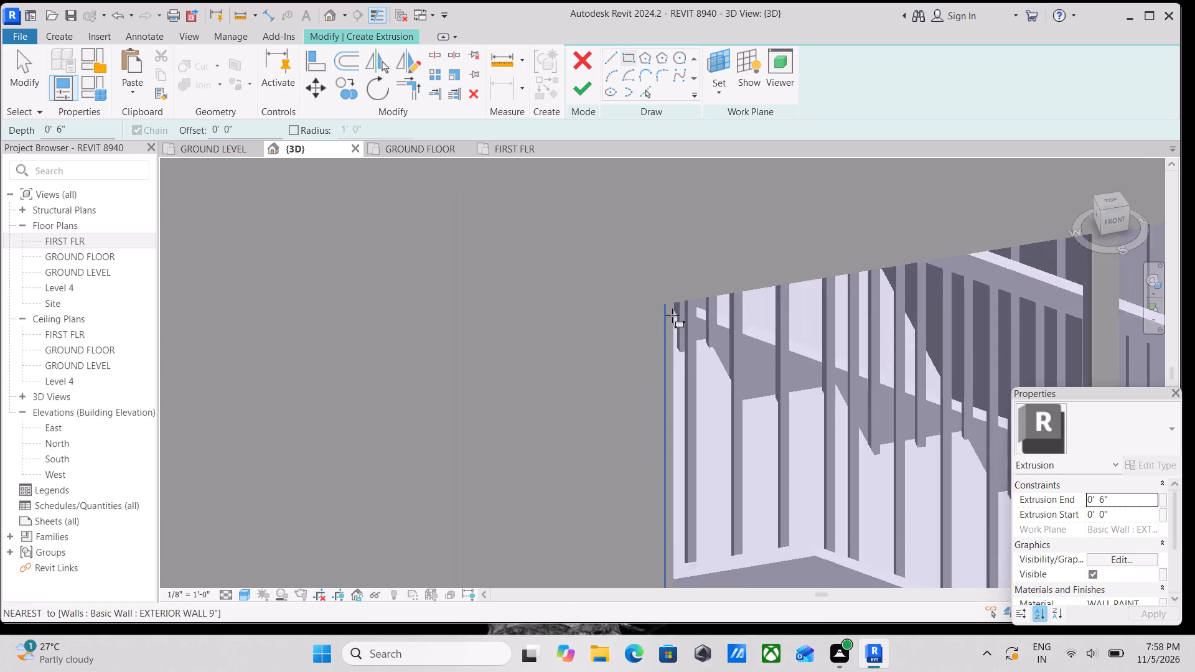
click(664, 301)
middle_drag(846, 364, 225, 220)
scroll(429, 295, down, 3)
scroll(490, 320, down, 2)
middle_drag(490, 320, 448, 271)
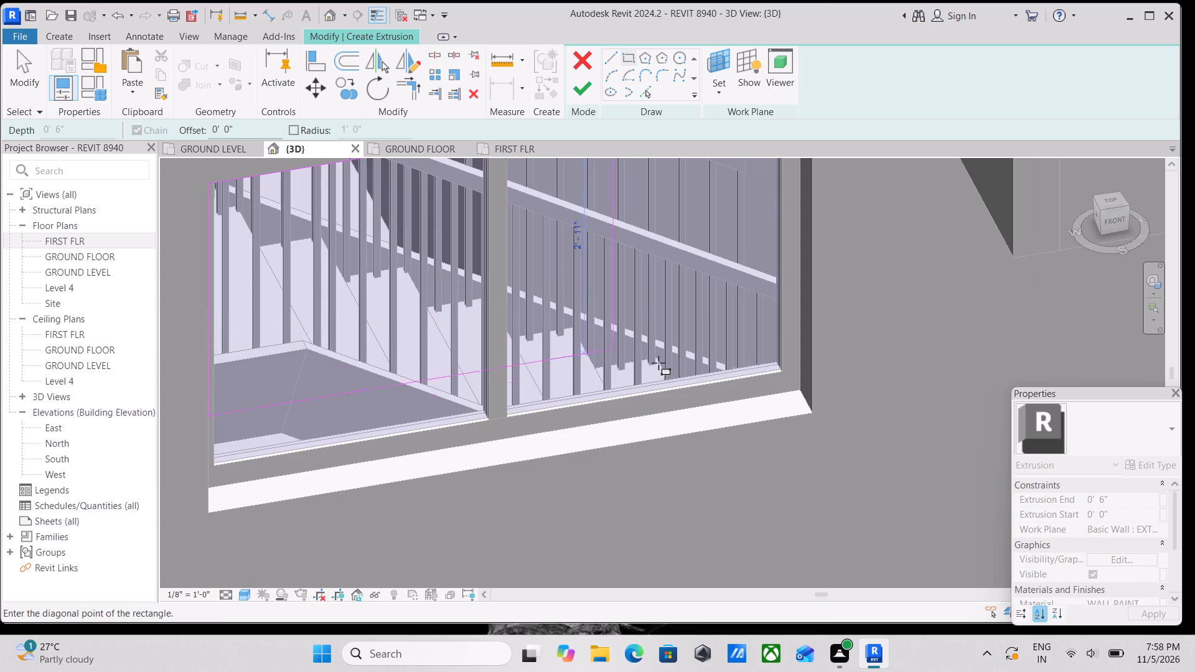
click(814, 413)
scroll(617, 330, down, 3)
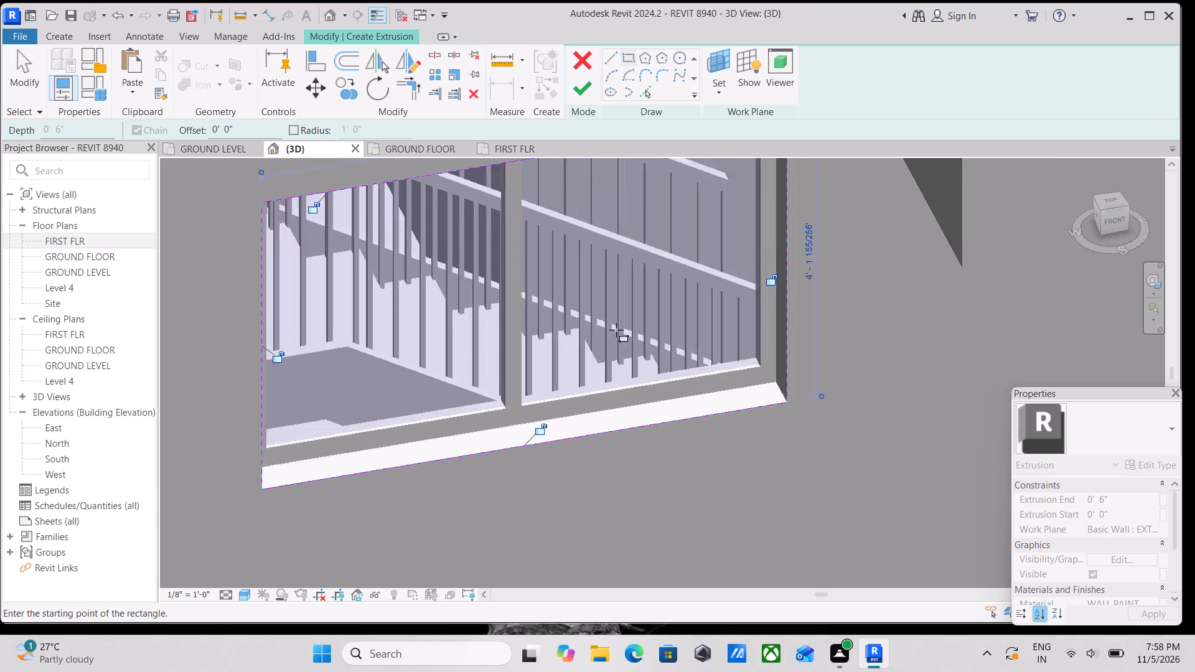
Sketch a second rectangle offset 6" outward around the same window opening to form the frame's outer edge.
middle_drag(616, 330, 739, 376)
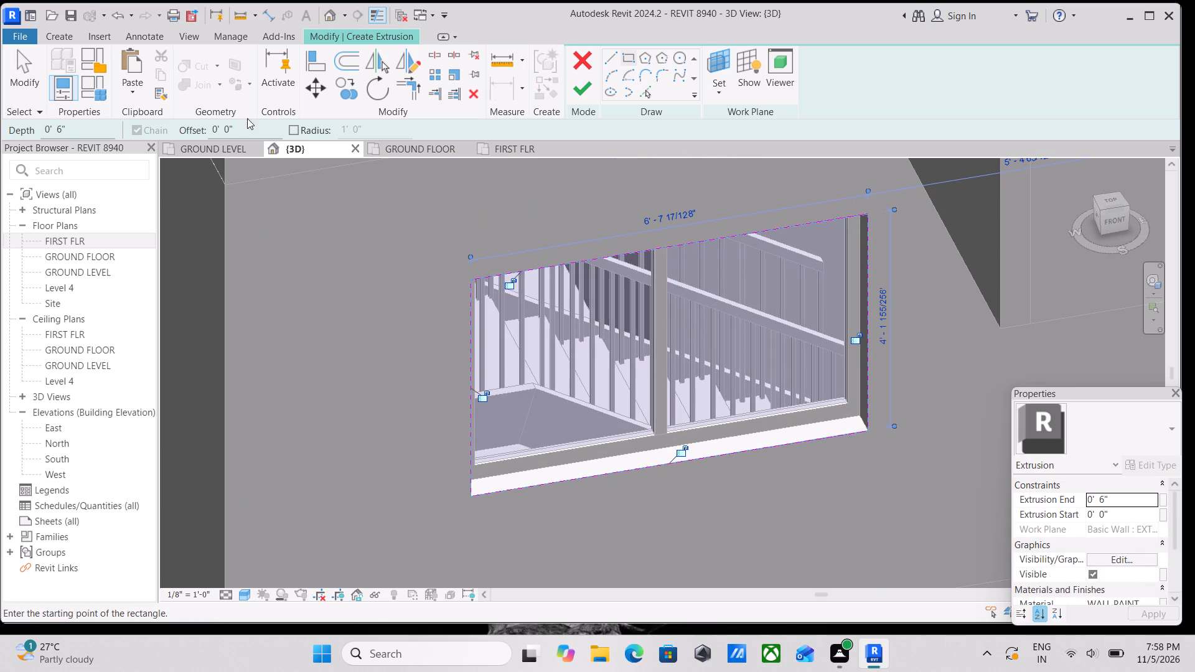
drag(245, 129, 134, 139)
key(6)
key(shift+quotedbl)
key(Return)
scroll(468, 291, up, 3)
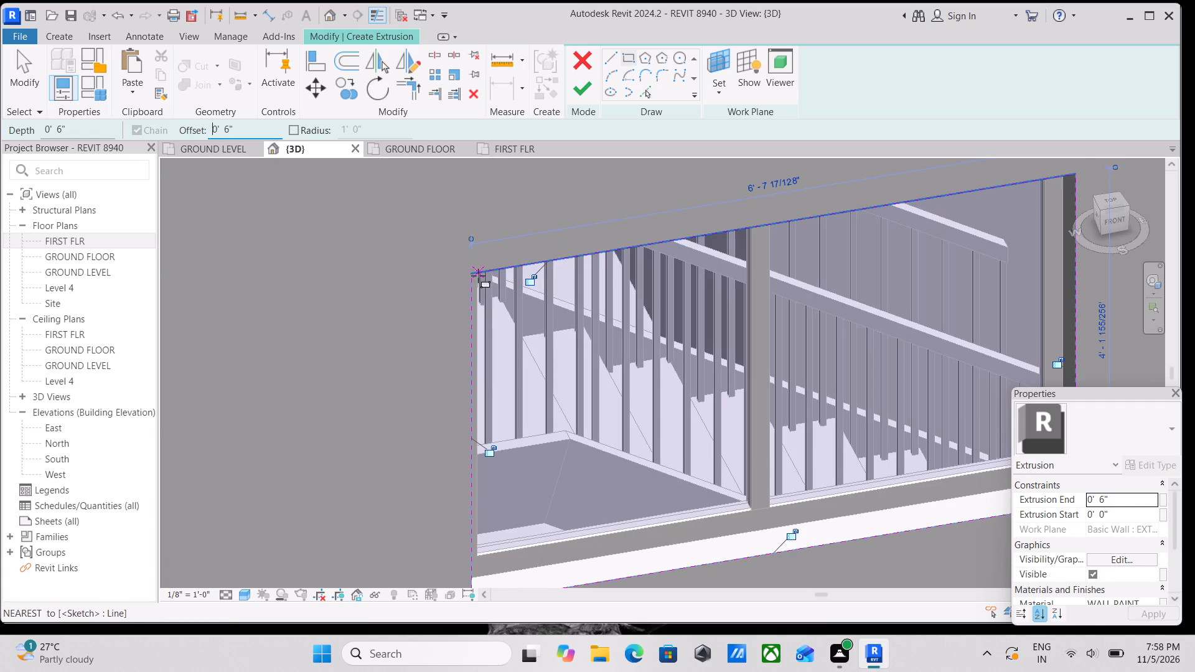
click(478, 275)
middle_drag(603, 347, 479, 275)
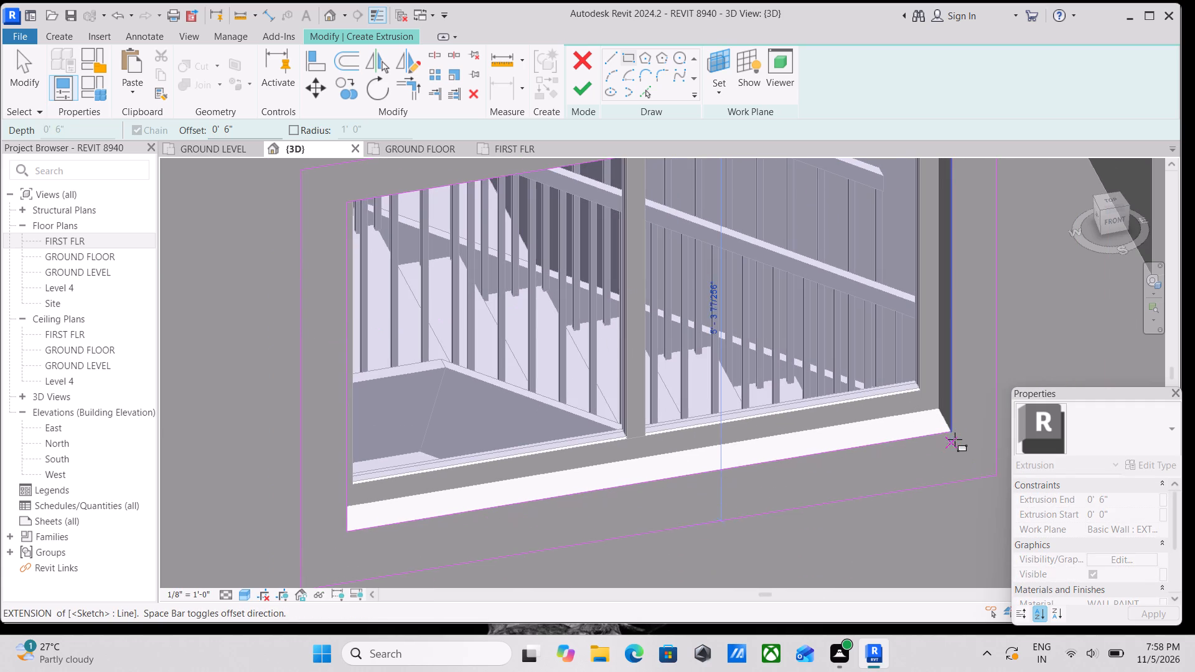
click(950, 429)
scroll(468, 373, down, 4)
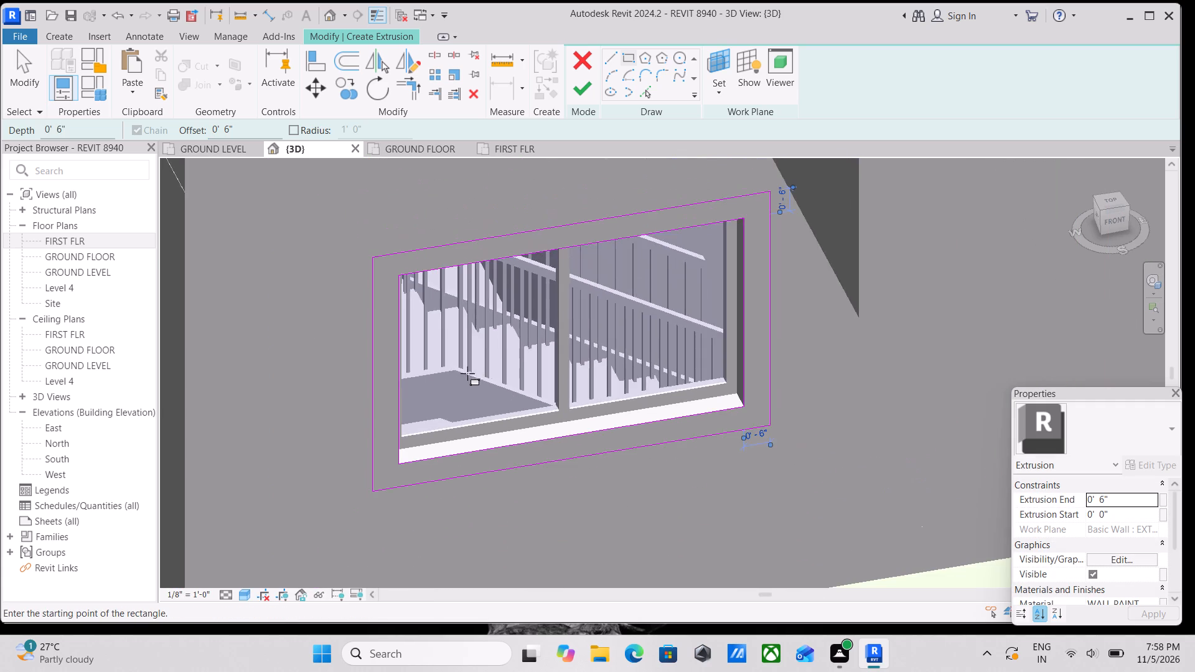
key(Escape)
Finish the ground-floor window frame as a 6" deep extrusion and complete the in-place model.
scroll(511, 327, down, 2)
click(575, 91)
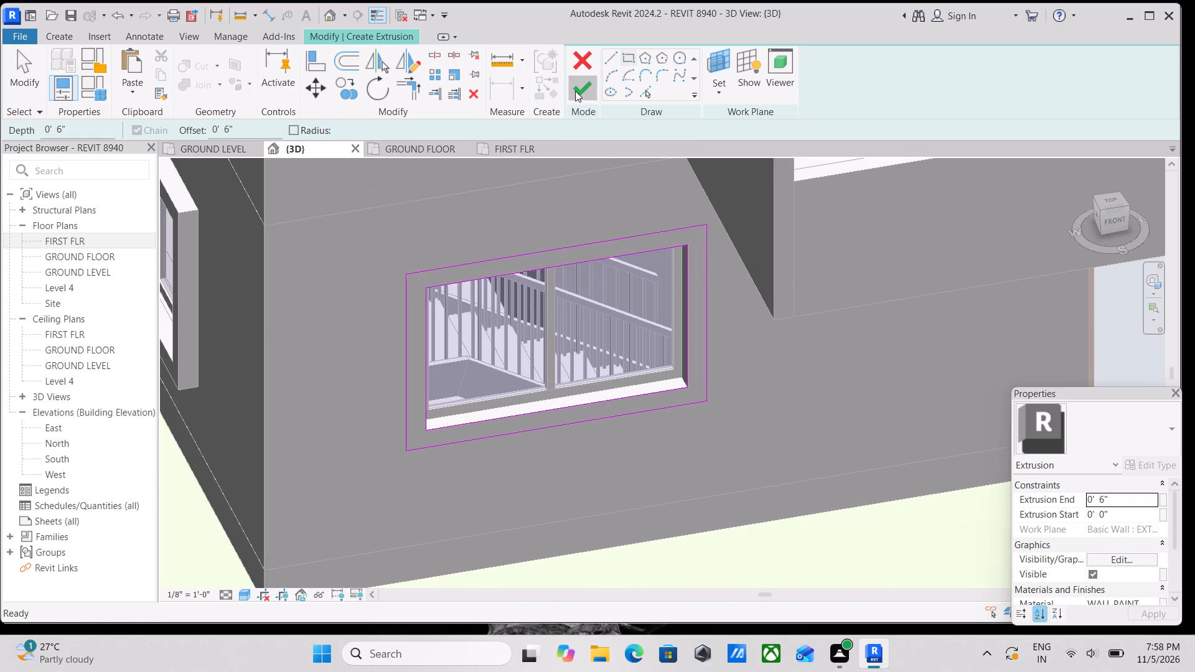
scroll(665, 319, down, 2)
key(Escape)
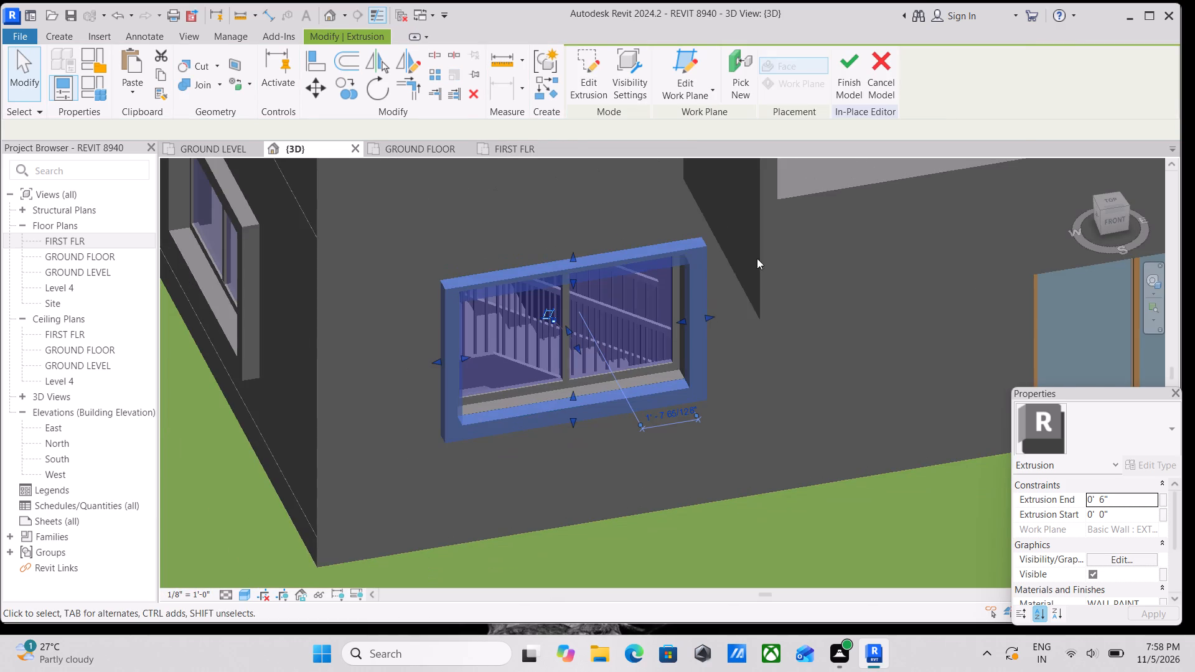
scroll(1119, 510, down, 2)
scroll(1137, 532, up, 8)
scroll(1150, 536, down, 6)
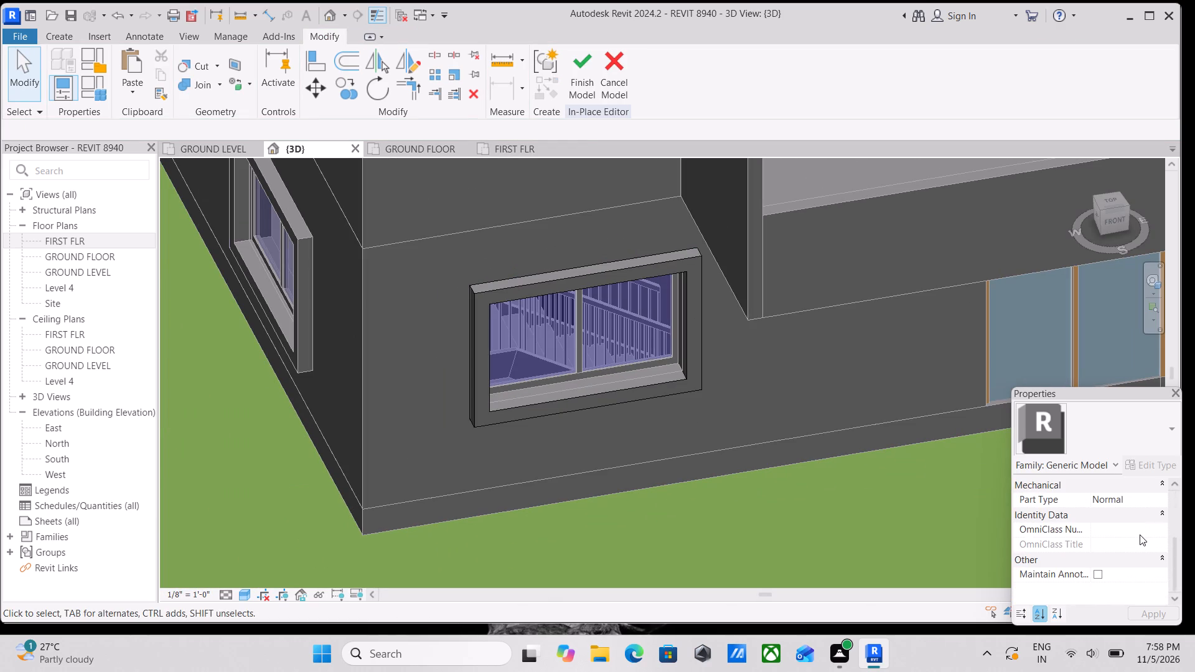
scroll(1140, 534, up, 6)
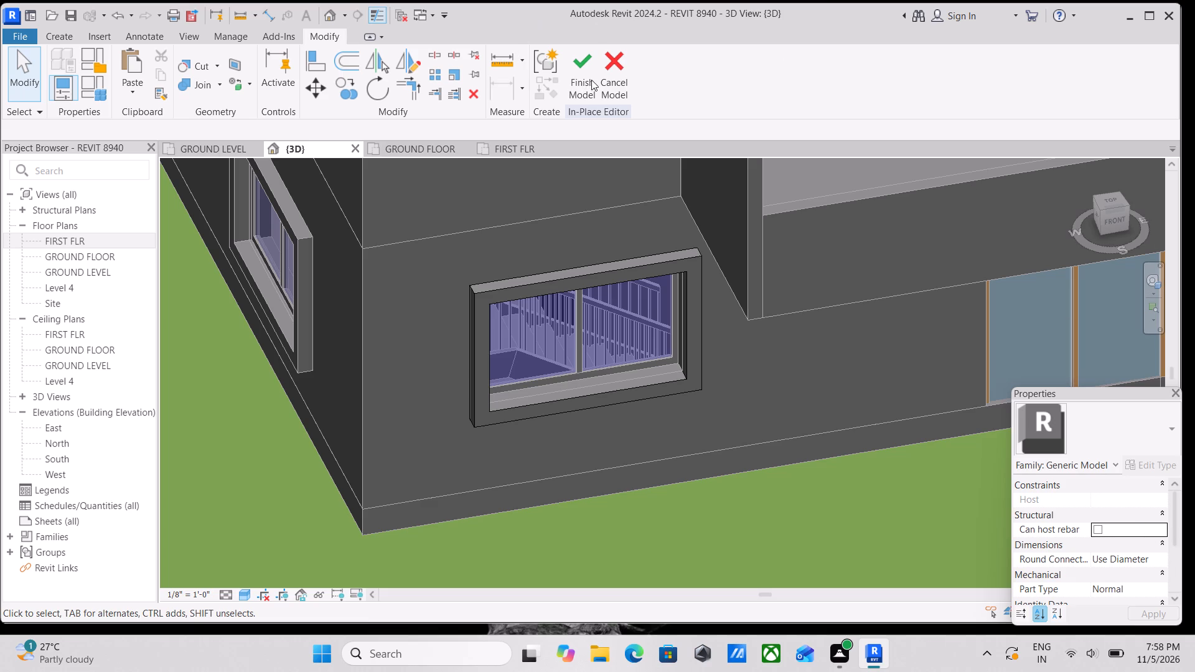
click(594, 79)
Examine the house's front, side and rear facades for windows that still need a frame.
scroll(631, 301, down, 4)
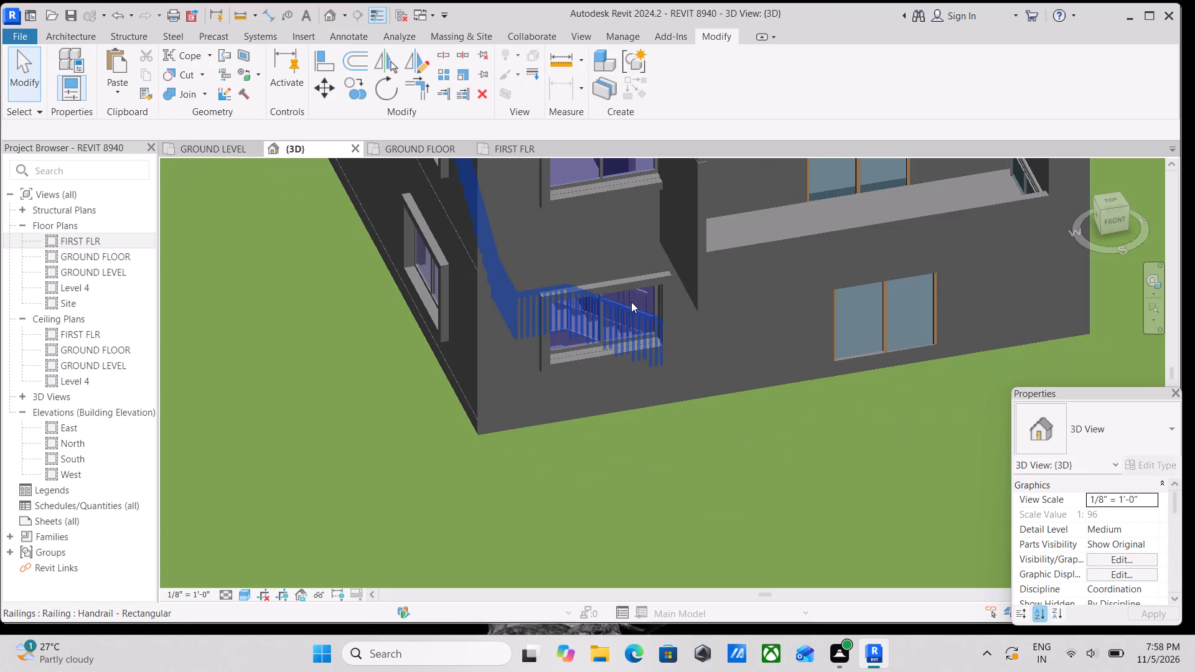
key(Escape)
scroll(631, 302, down, 3)
key(Escape)
scroll(580, 279, down, 3)
shift+middle_drag(588, 299, 617, 320)
shift+scroll(591, 302, down, 1)
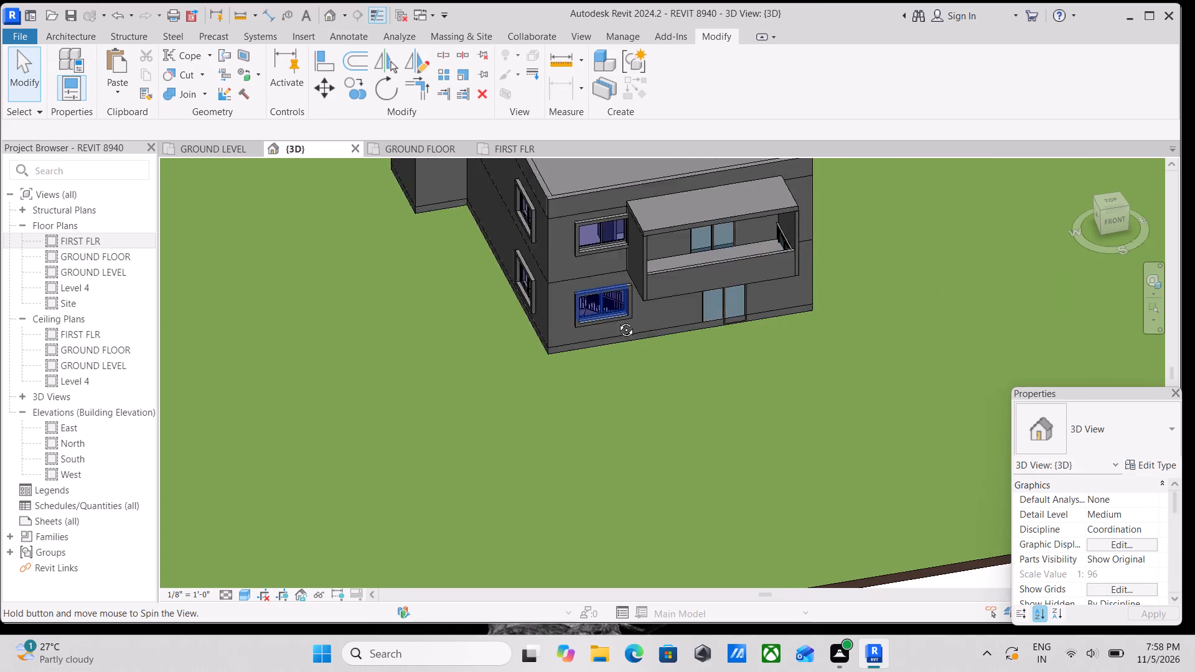
shift+middle_drag(617, 320, 479, 244)
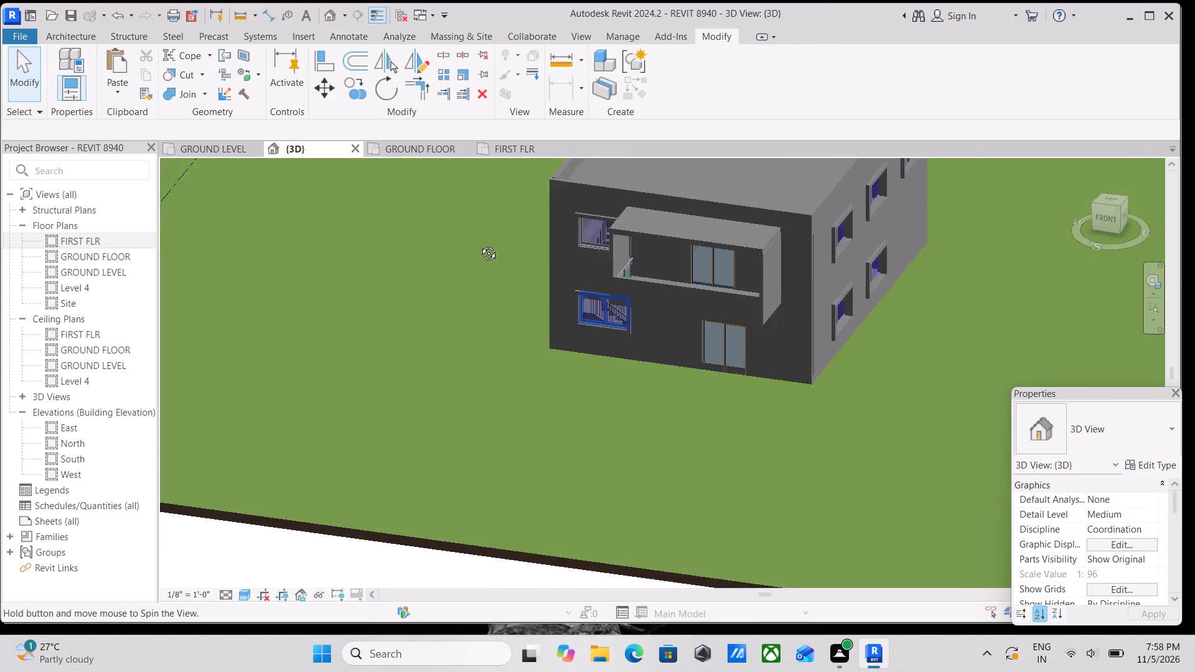
shift+middle_drag(479, 244, 484, 246)
shift+scroll(504, 258, up, 1)
shift+middle_drag(649, 303, 724, 251)
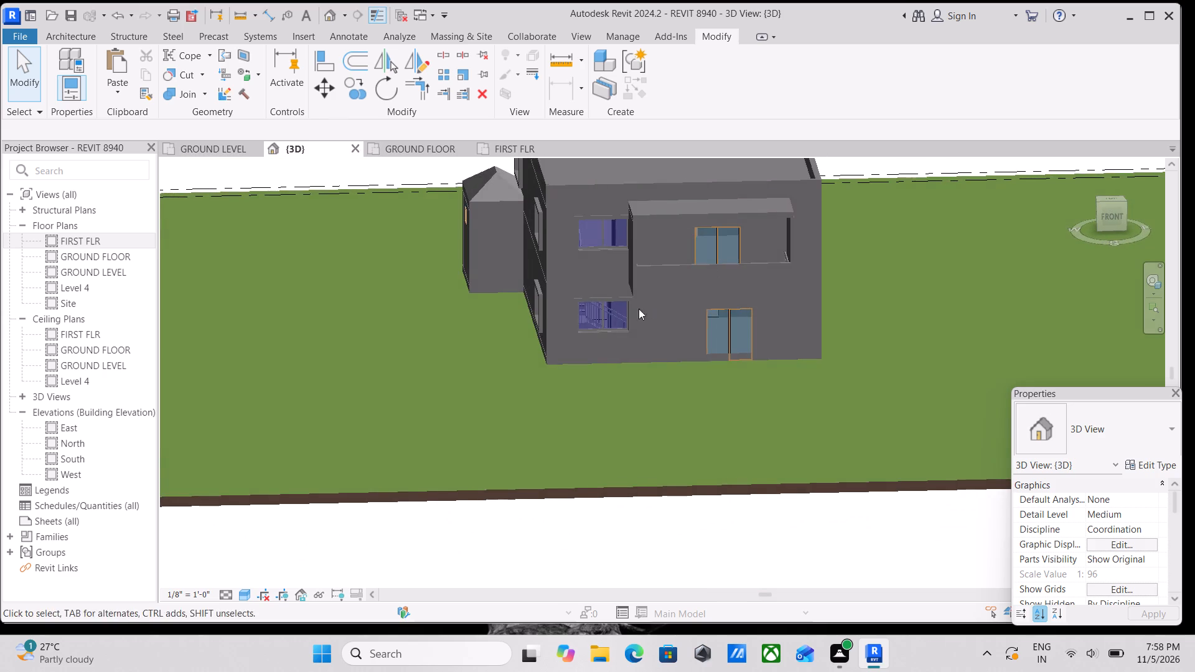
shift+middle_drag(597, 314, 623, 388)
shift+middle_drag(545, 284, 530, 233)
scroll(781, 282, up, 2)
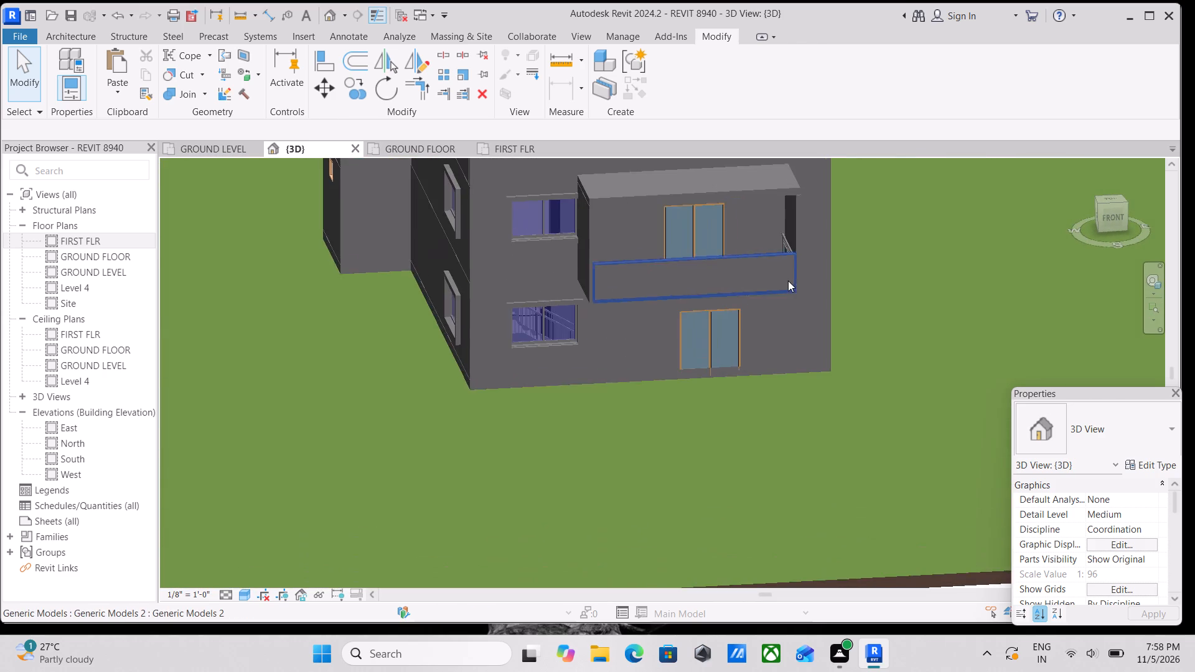
shift+middle_drag(786, 280, 625, 309)
middle_drag(623, 312, 627, 301)
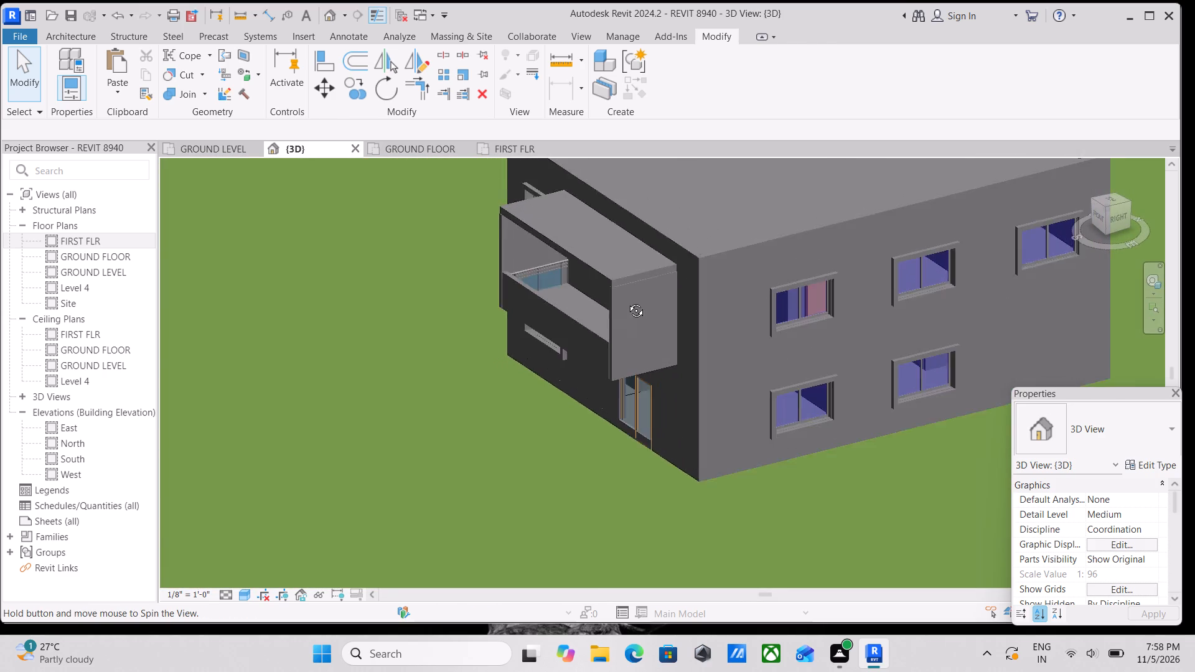
middle_drag(627, 301, 826, 208)
shift+middle_drag(642, 322, 685, 358)
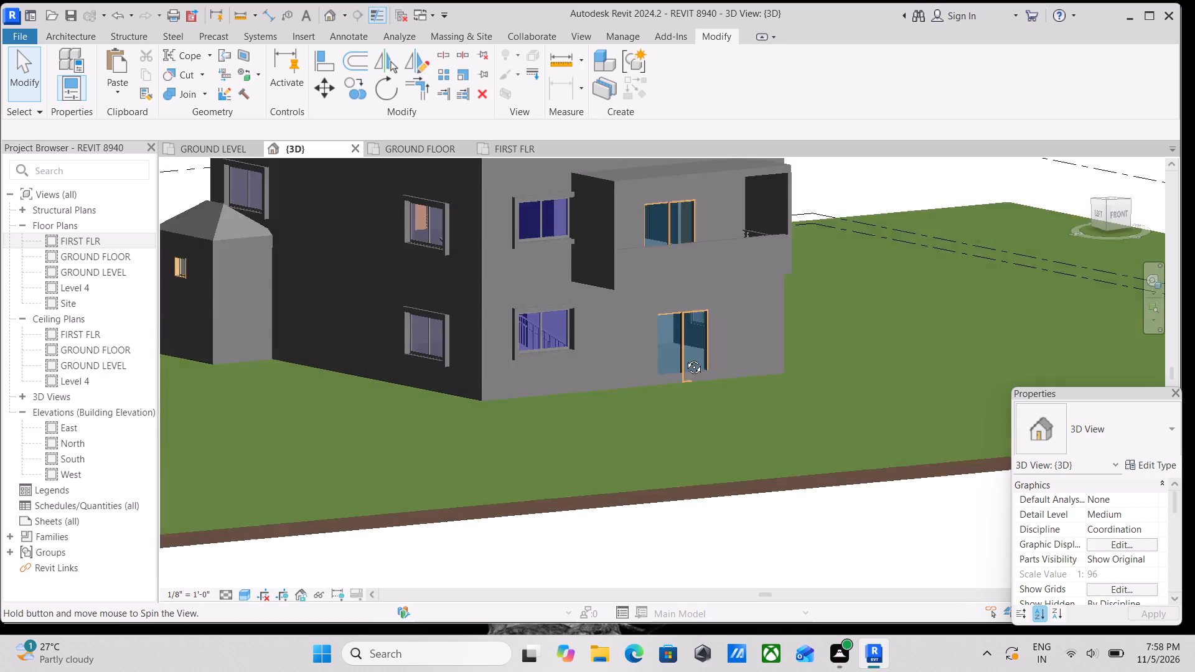
shift+middle_drag(685, 358, 612, 420)
scroll(566, 395, down, 2)
shift+middle_drag(563, 393, 645, 456)
shift+middle_drag(459, 370, 571, 243)
shift+scroll(571, 243, down, 1)
middle_drag(433, 391, 599, 264)
shift+middle_drag(597, 275, 780, 274)
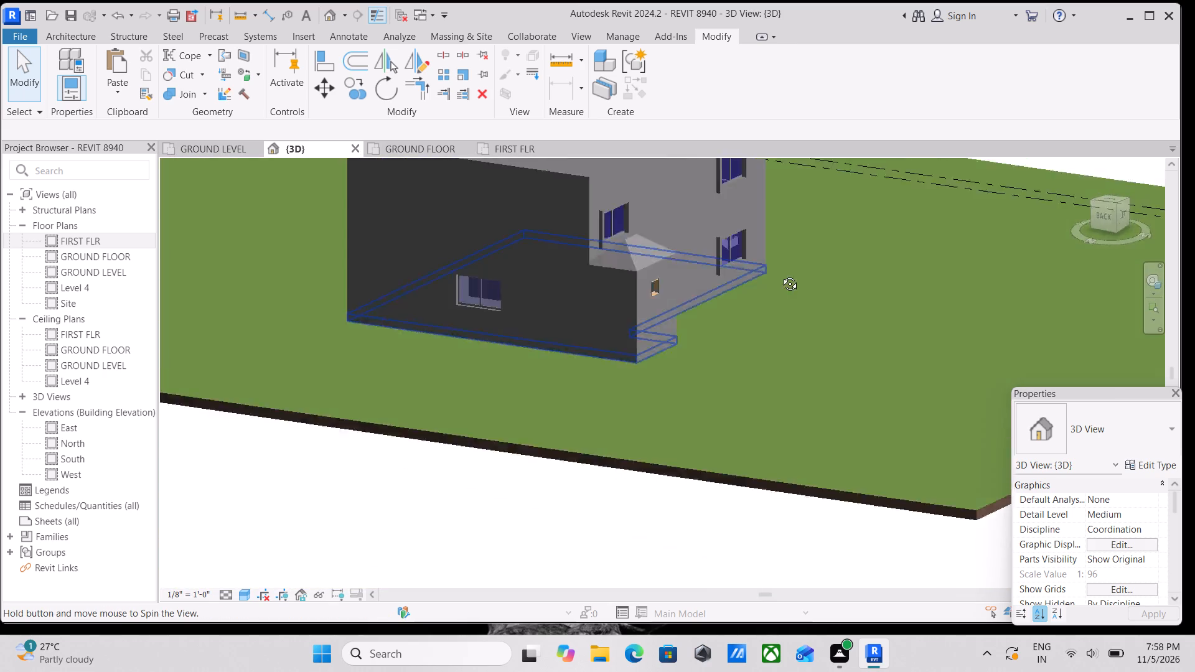
shift+middle_drag(780, 274, 814, 257)
Start an in-place Generic Models component with the default name for the frame of the rear ground-floor window.
shift+scroll(810, 266, up, 1)
scroll(662, 258, up, 5)
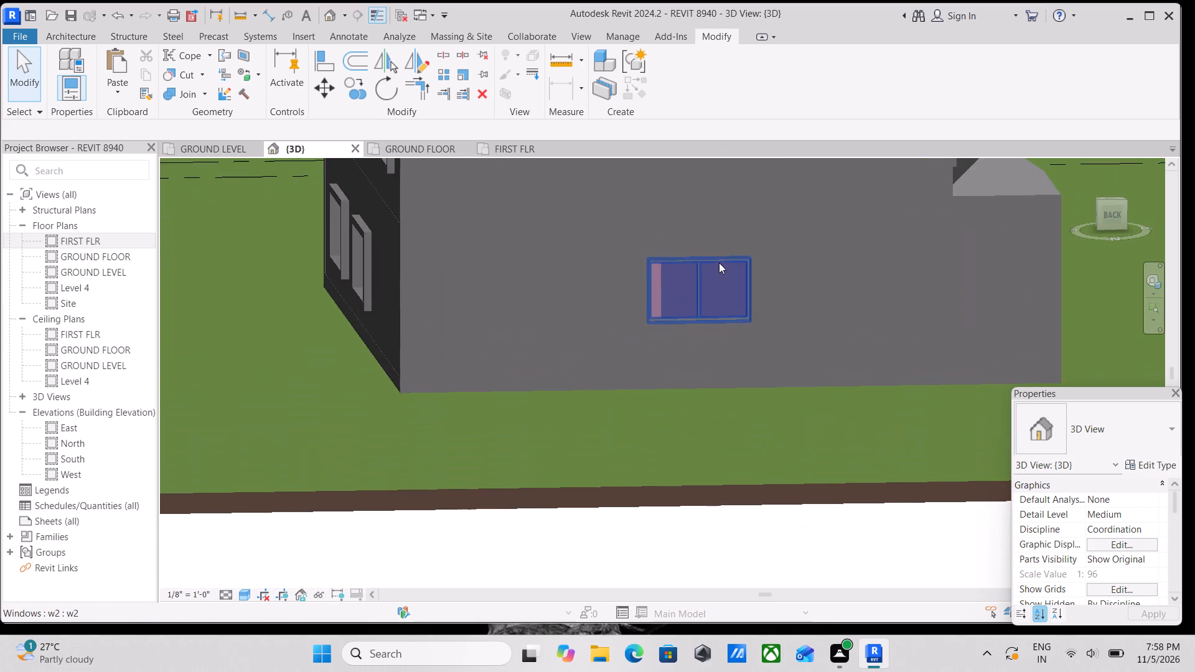
middle_drag(719, 263, 691, 271)
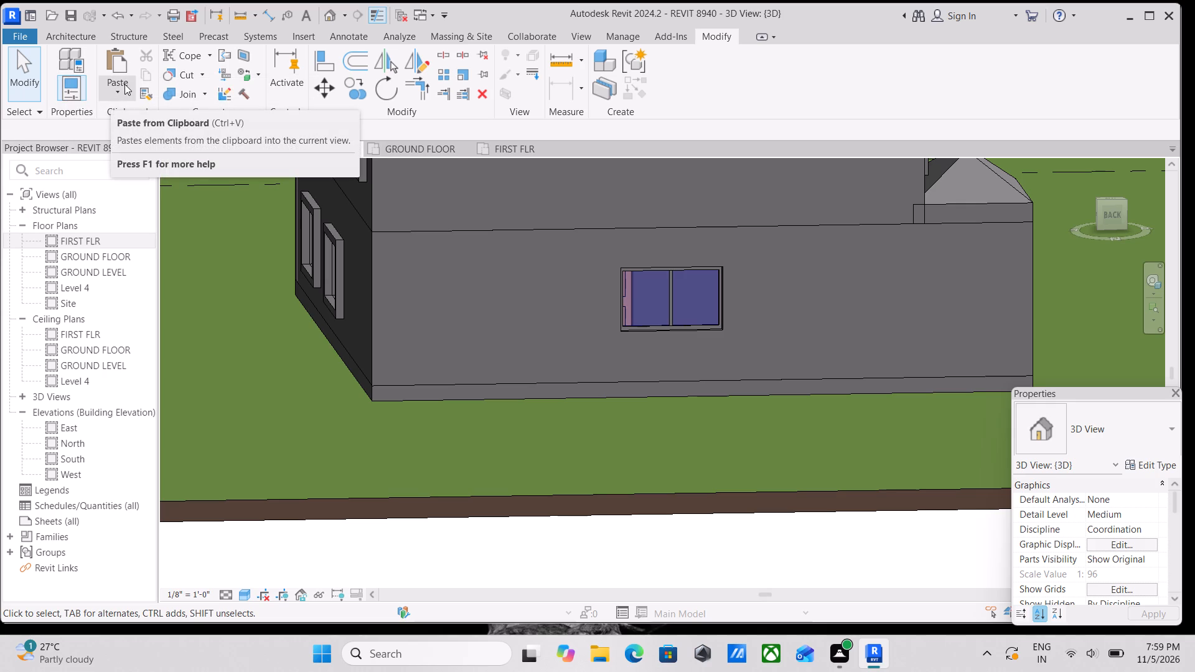
click(70, 33)
click(166, 91)
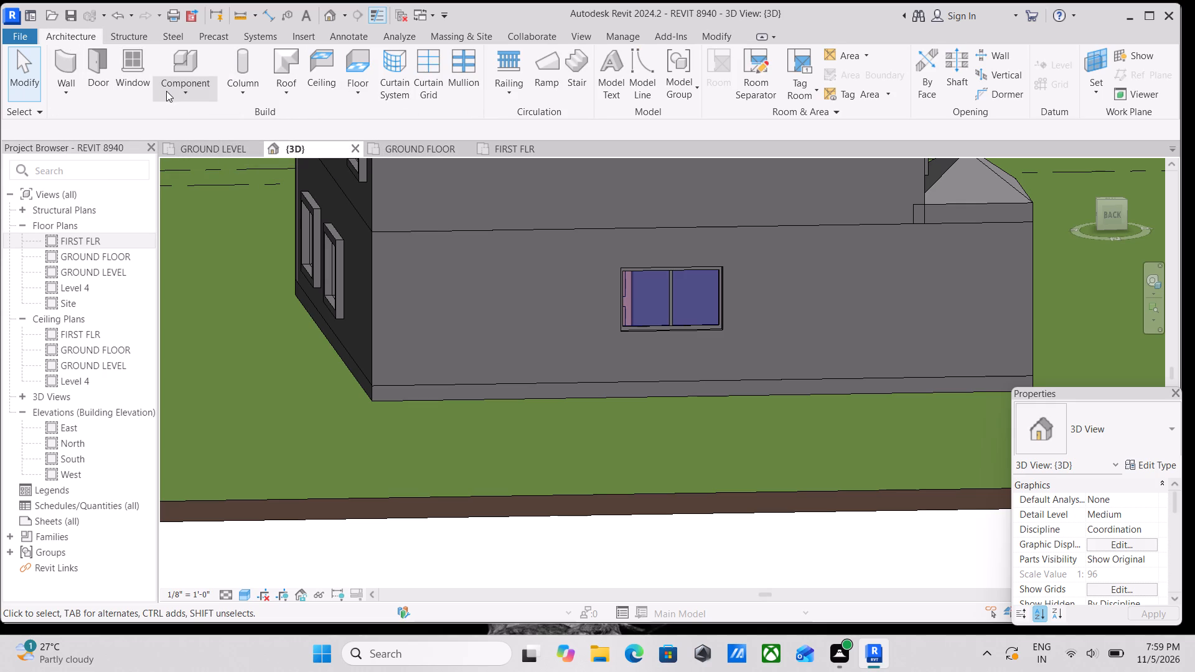
click(212, 147)
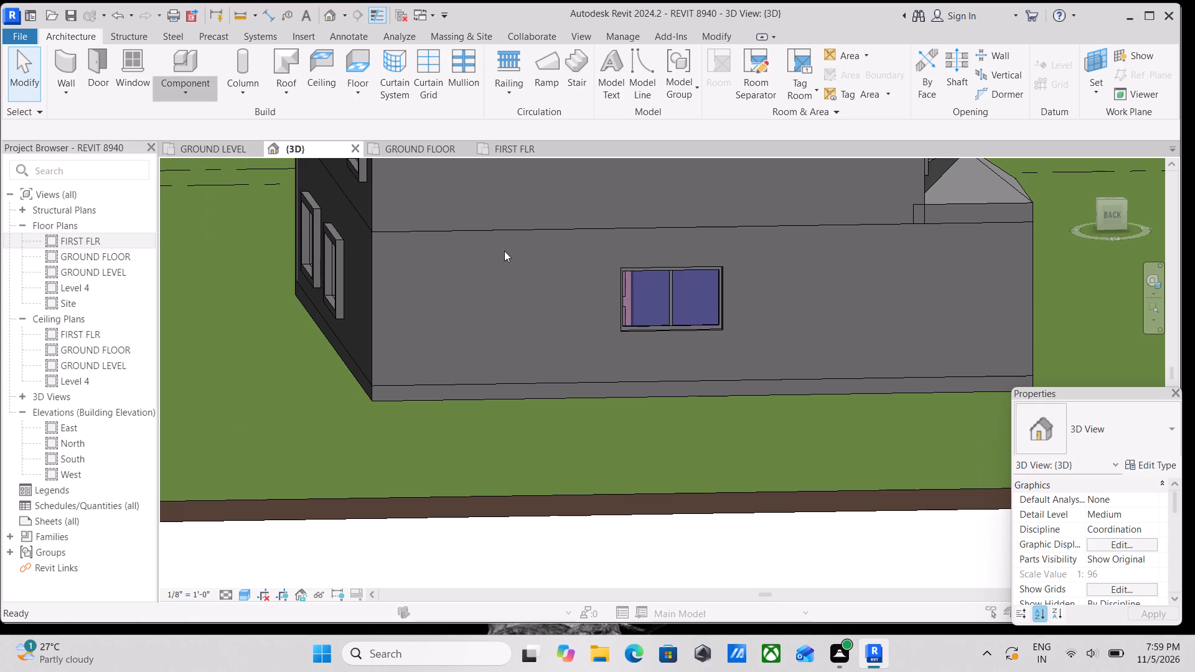
scroll(665, 303, up, 3)
scroll(513, 286, down, 3)
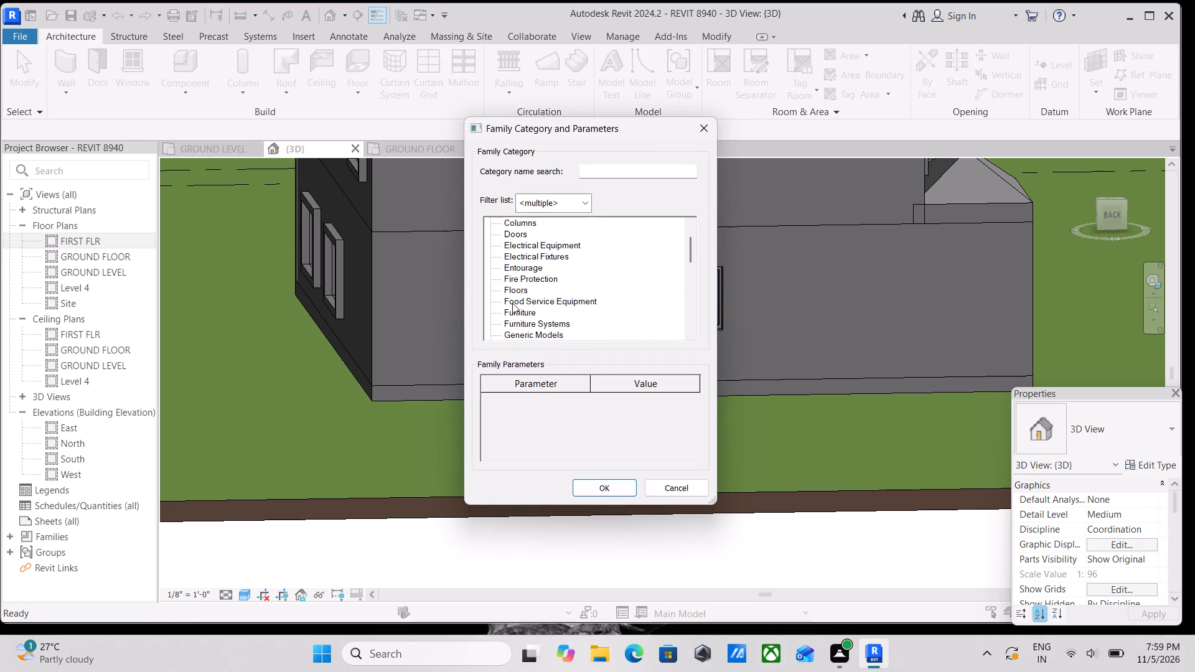
scroll(512, 303, down, 3)
click(521, 296)
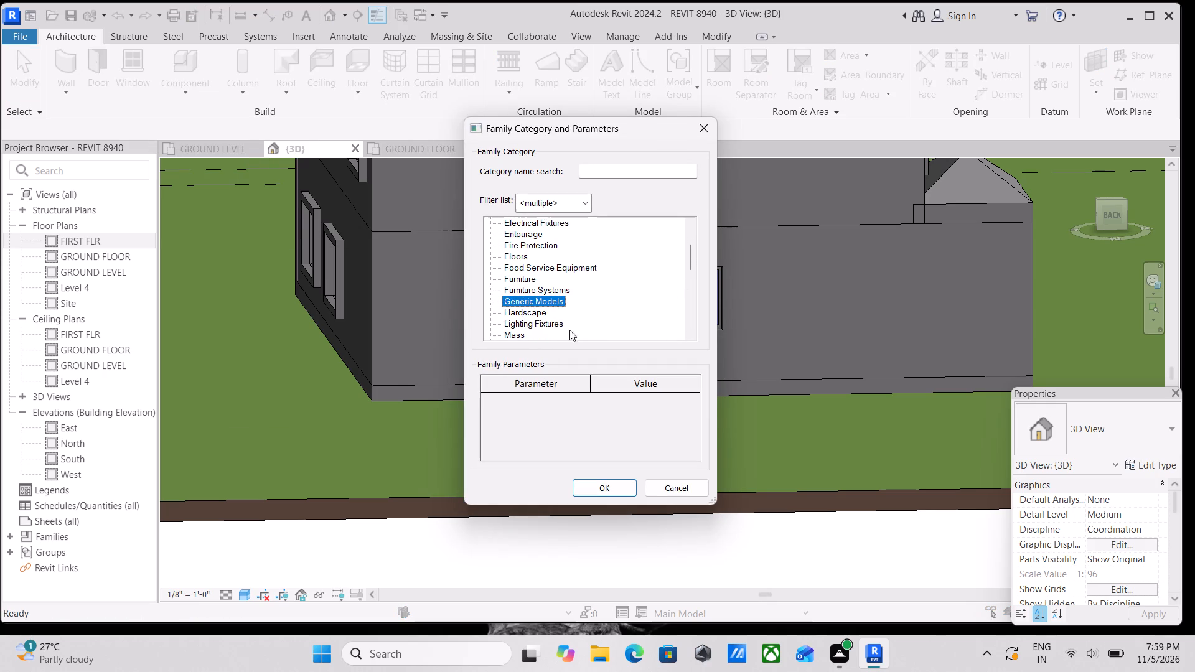
click(613, 486)
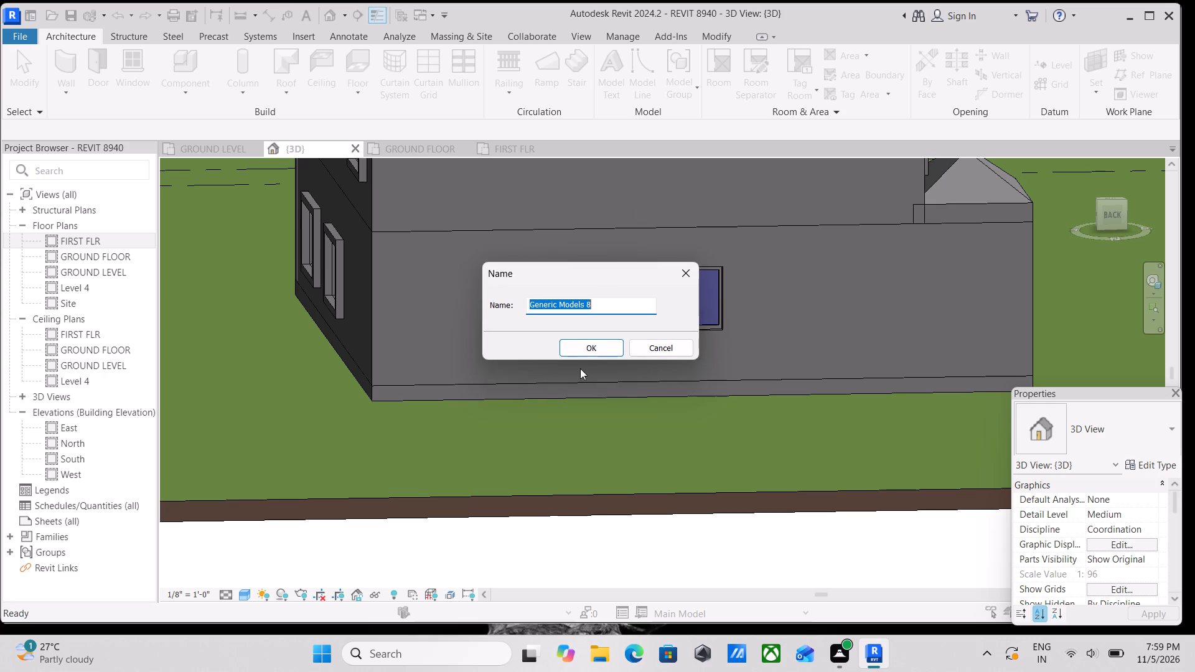
click(588, 346)
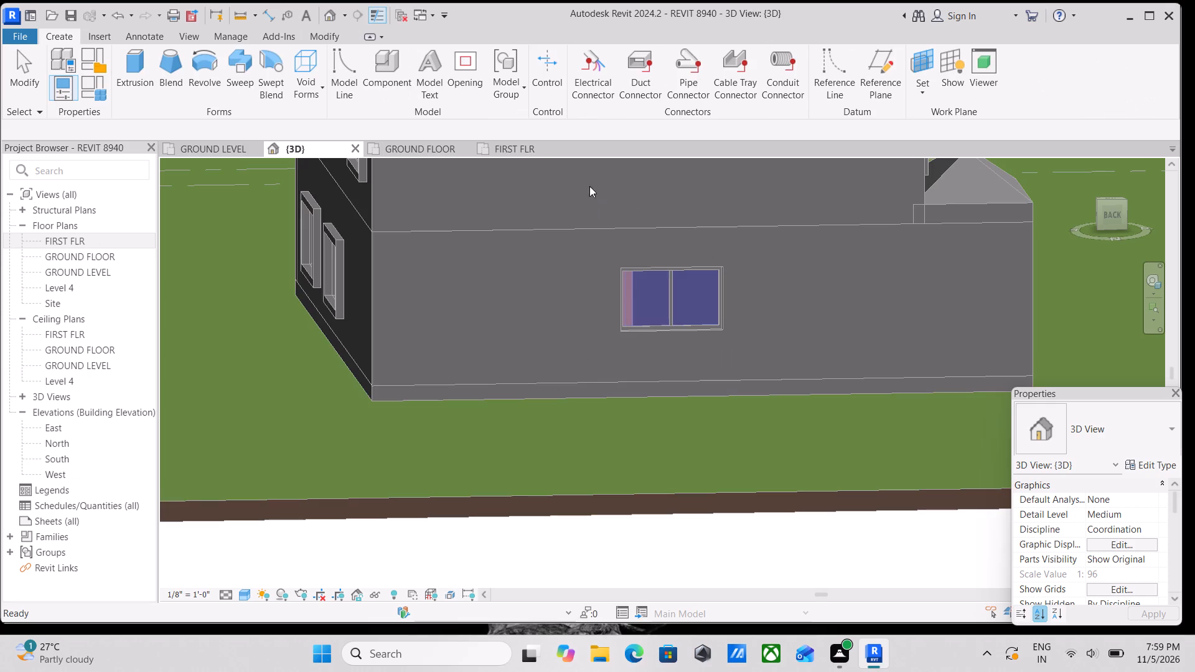
Set the work plane to the exterior face of the rear wall around the ground-floor window.
click(914, 88)
click(927, 145)
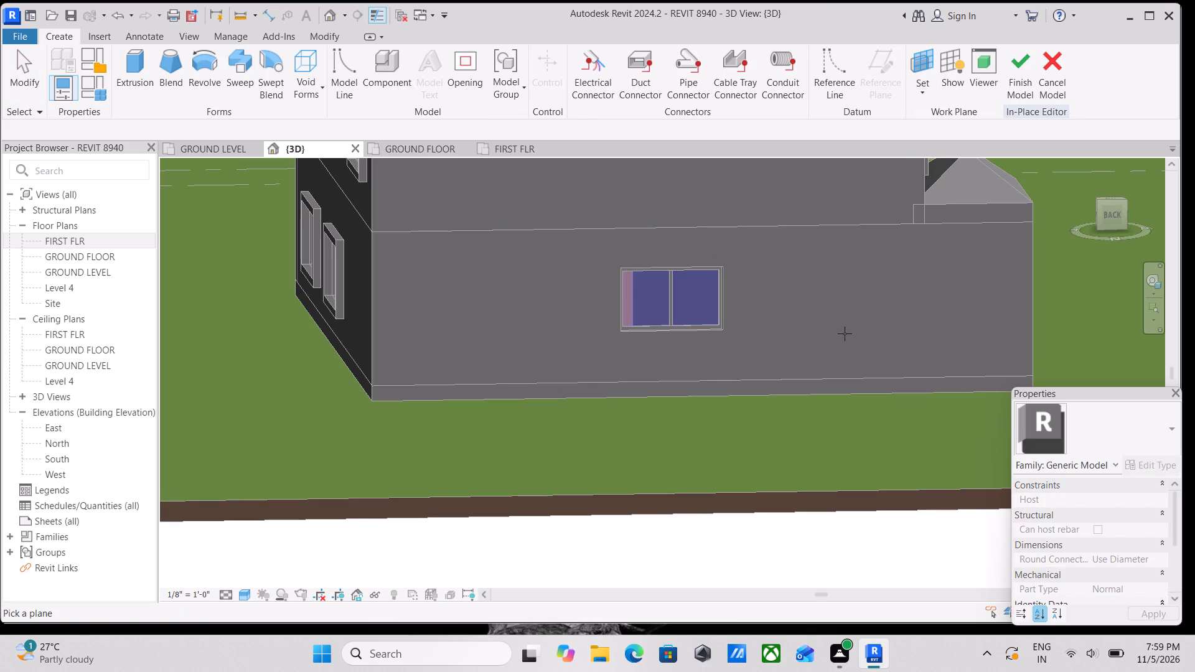
scroll(706, 296, down, 1)
middle_drag(706, 296, 672, 354)
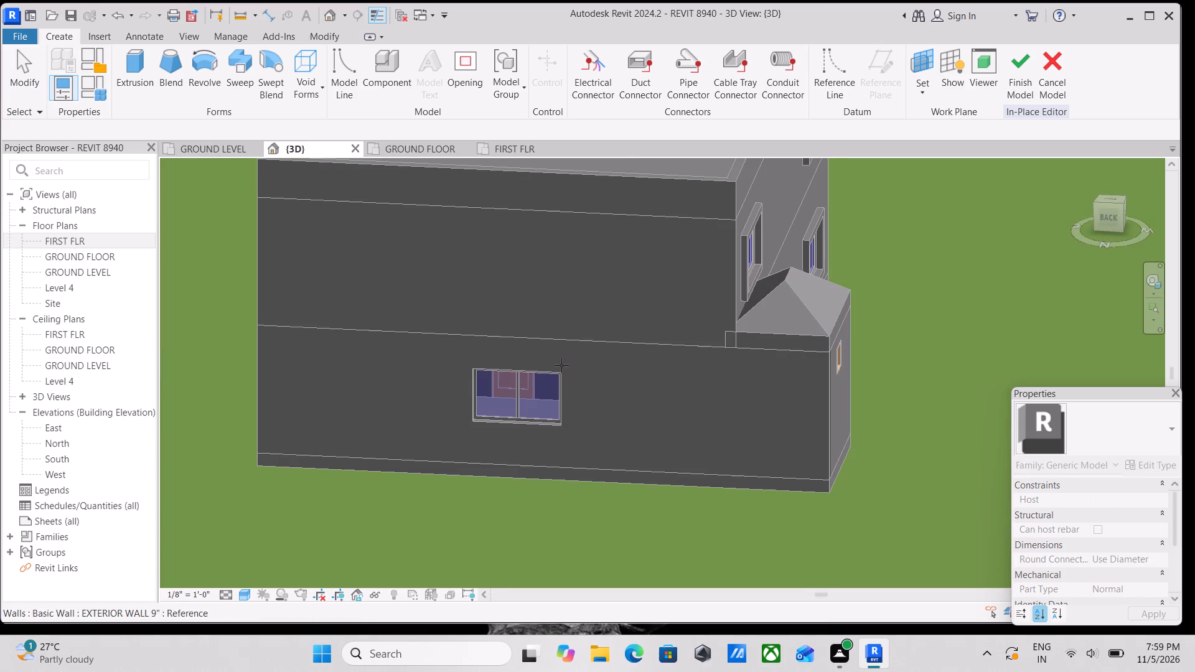
click(553, 369)
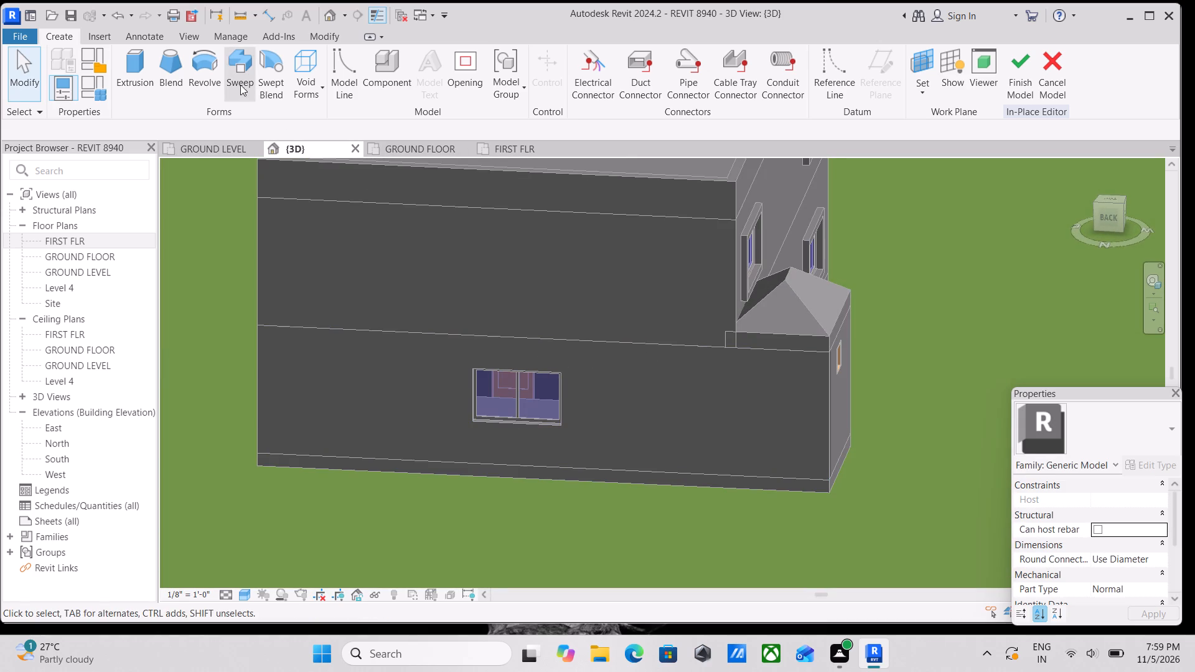
Sketch an extrusion rectangle about 6'-7" by 4'-2" along the opening of the rear ground-floor window, corner to corner.
click(134, 73)
scroll(491, 413, up, 1)
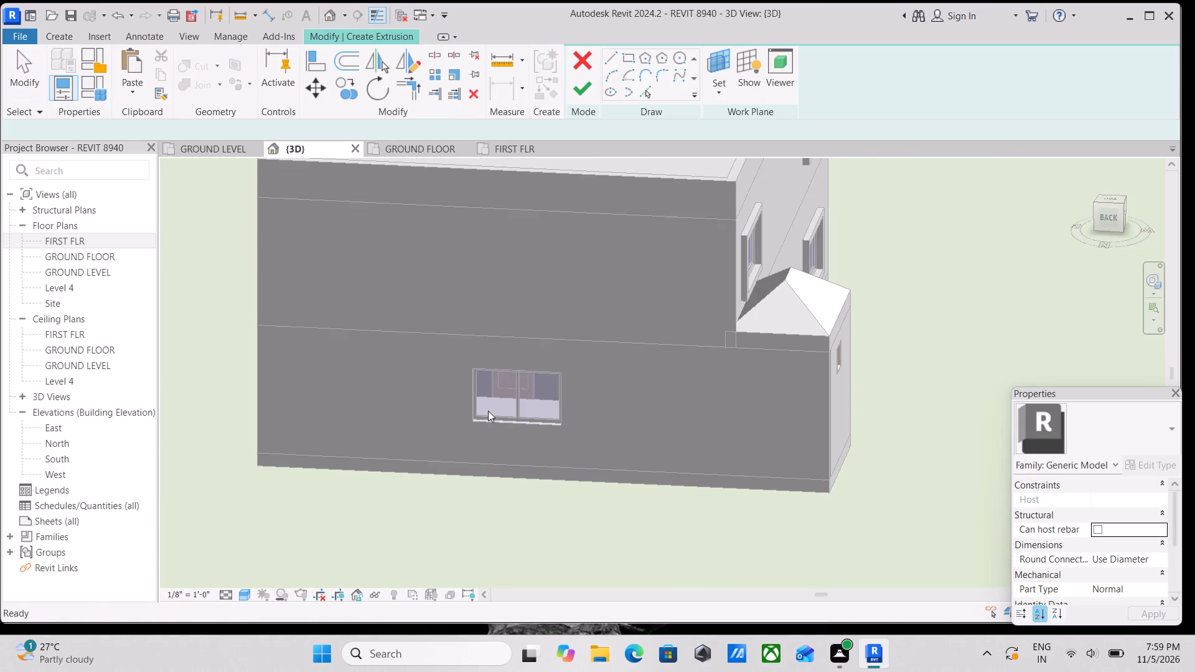
scroll(488, 411, up, 2)
scroll(464, 362, up, 2)
click(463, 338)
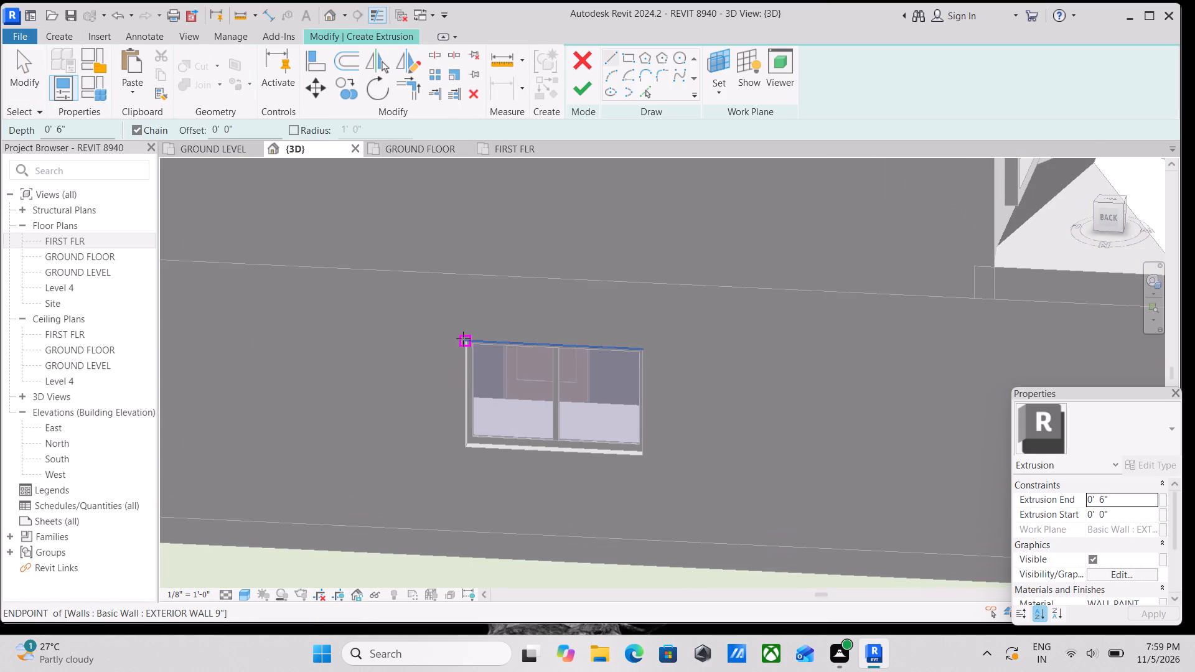
key(Escape)
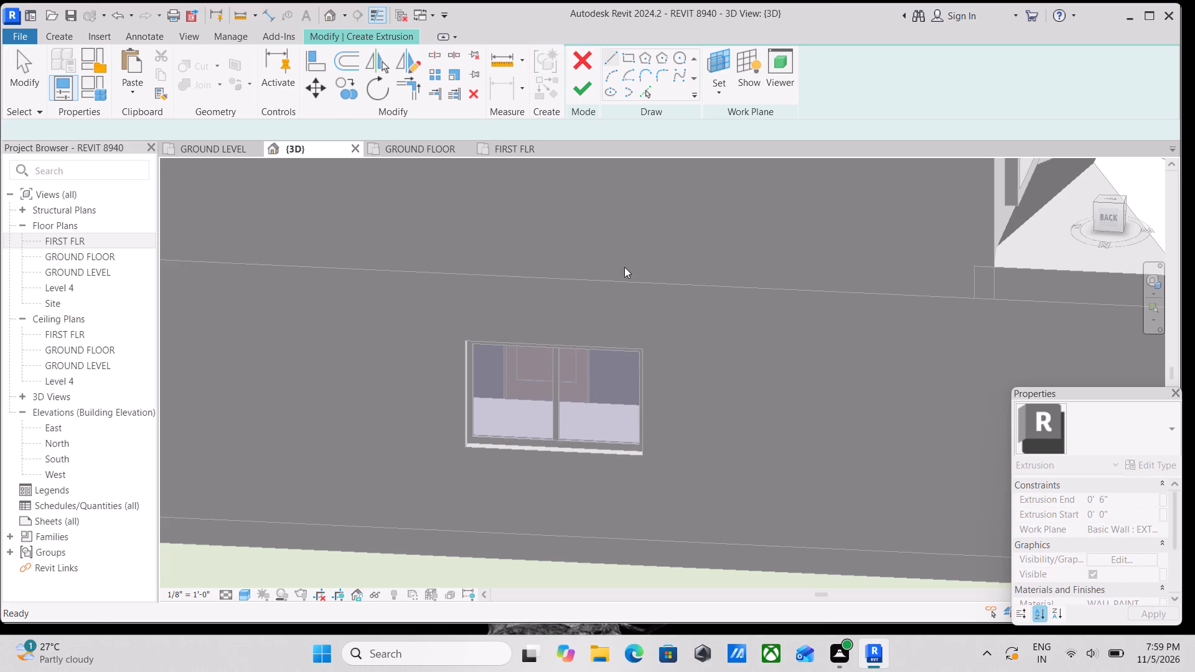
click(622, 60)
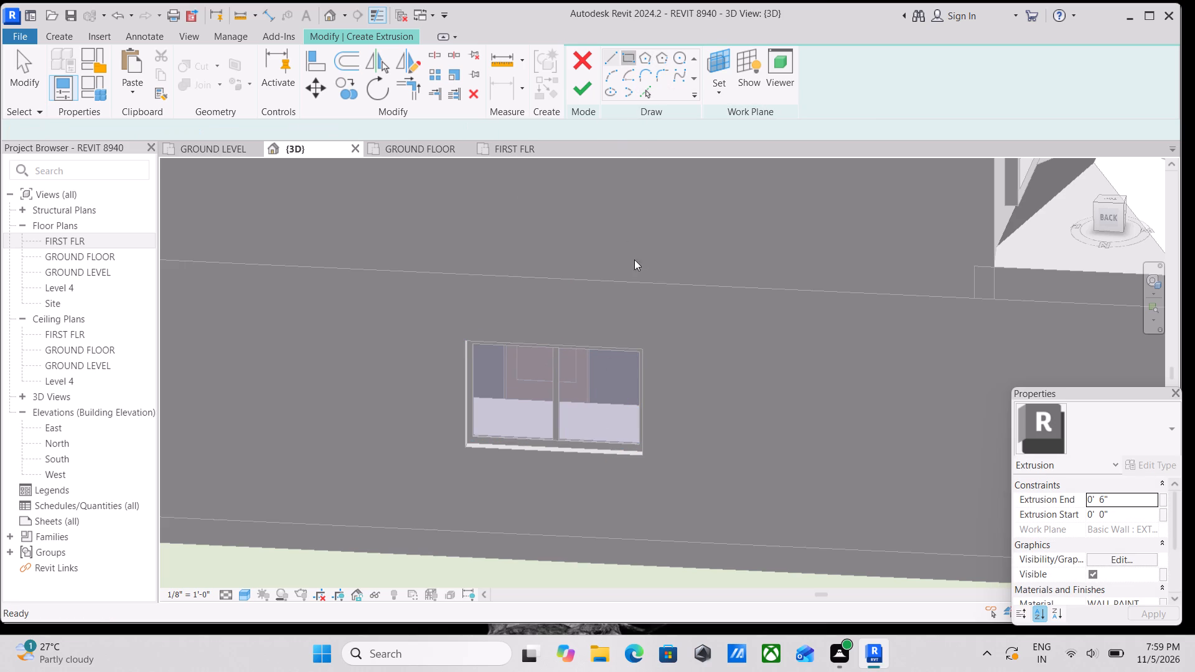
scroll(464, 307, up, 2)
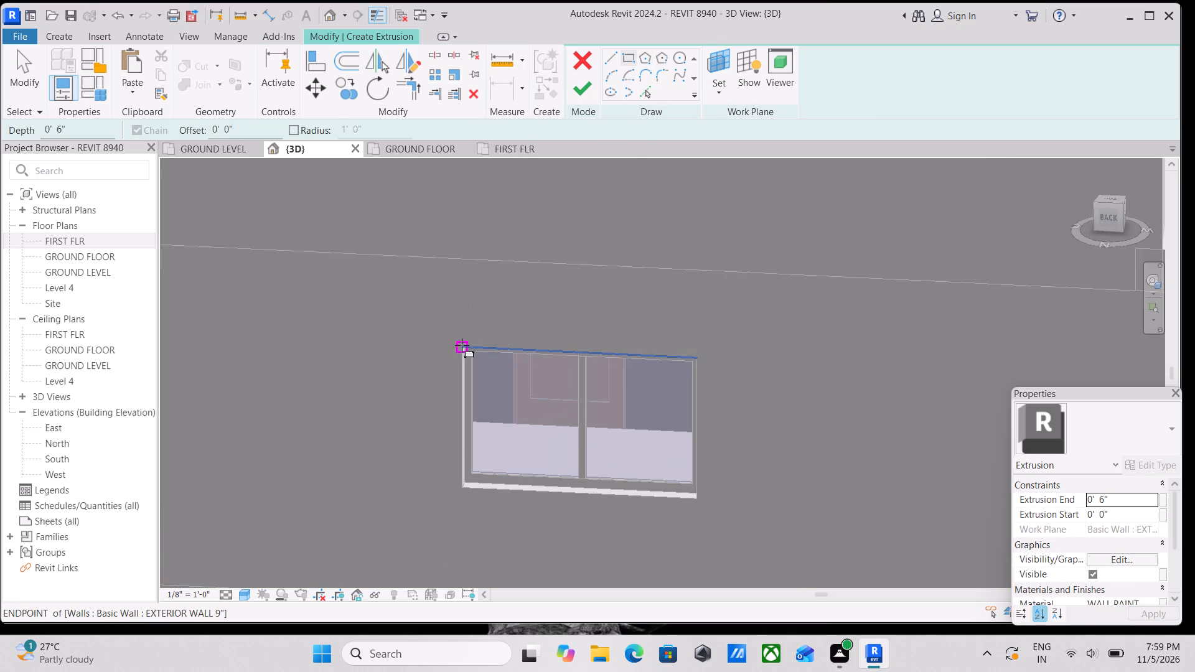
click(462, 345)
middle_drag(621, 477, 589, 416)
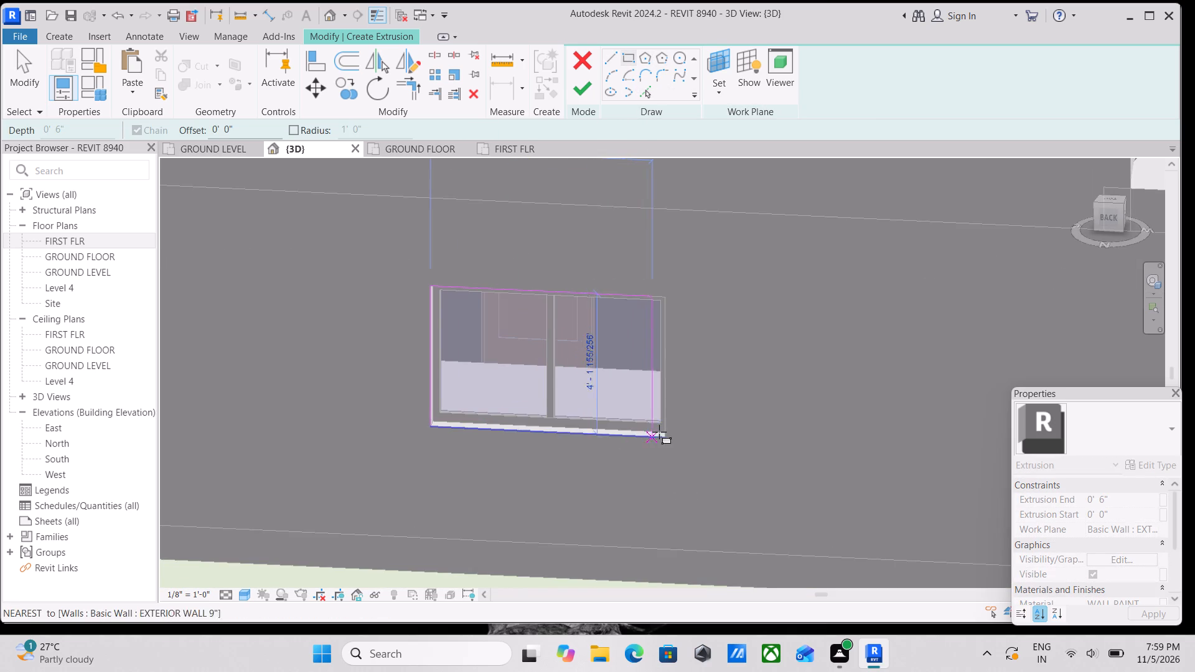
click(669, 438)
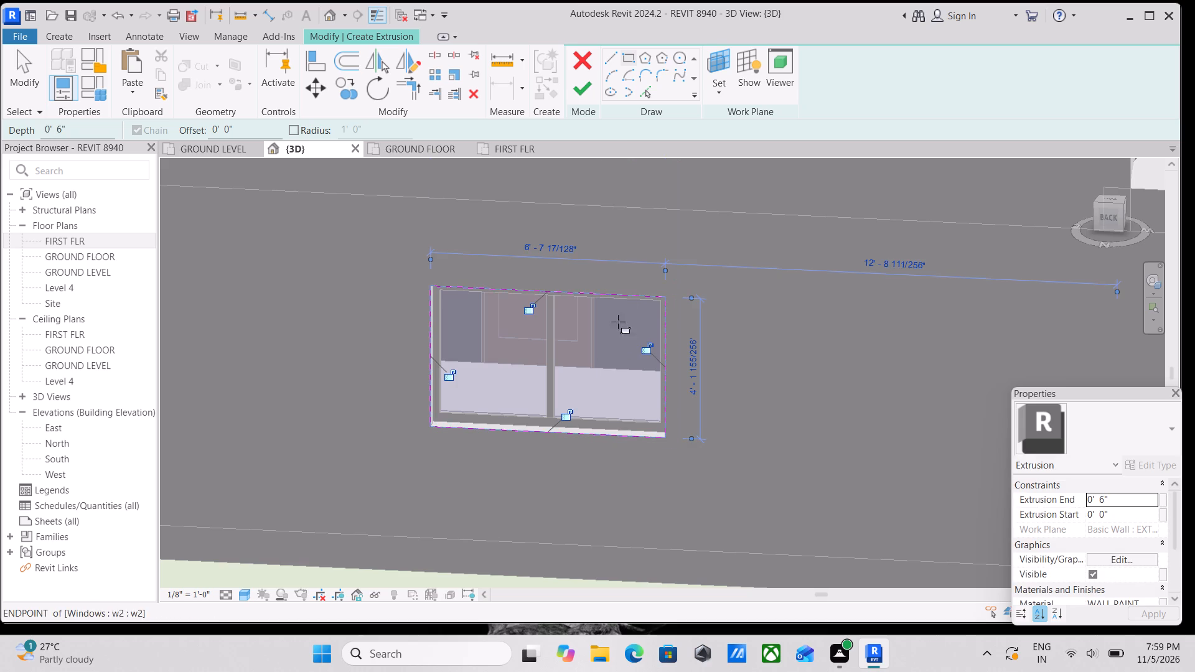
Sketch a second rectangle offset 6" outward around the same window opening to form the frame's outer edge.
middle_drag(589, 105, 632, 157)
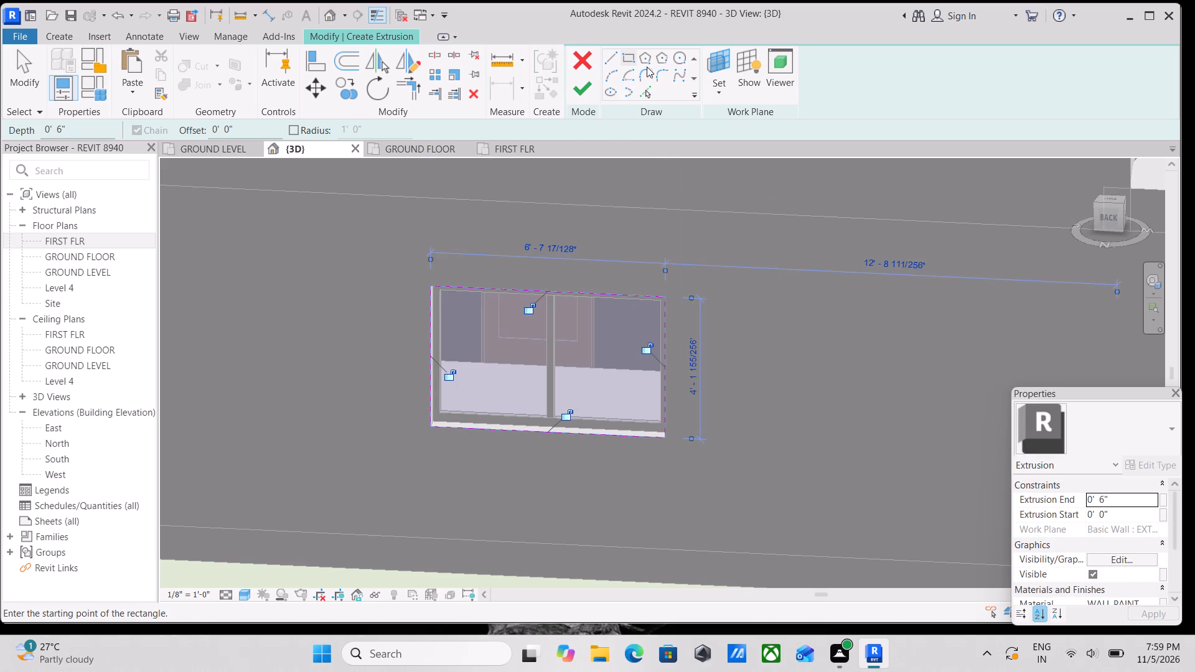
drag(248, 127, 174, 139)
drag(174, 139, 172, 139)
key(6)
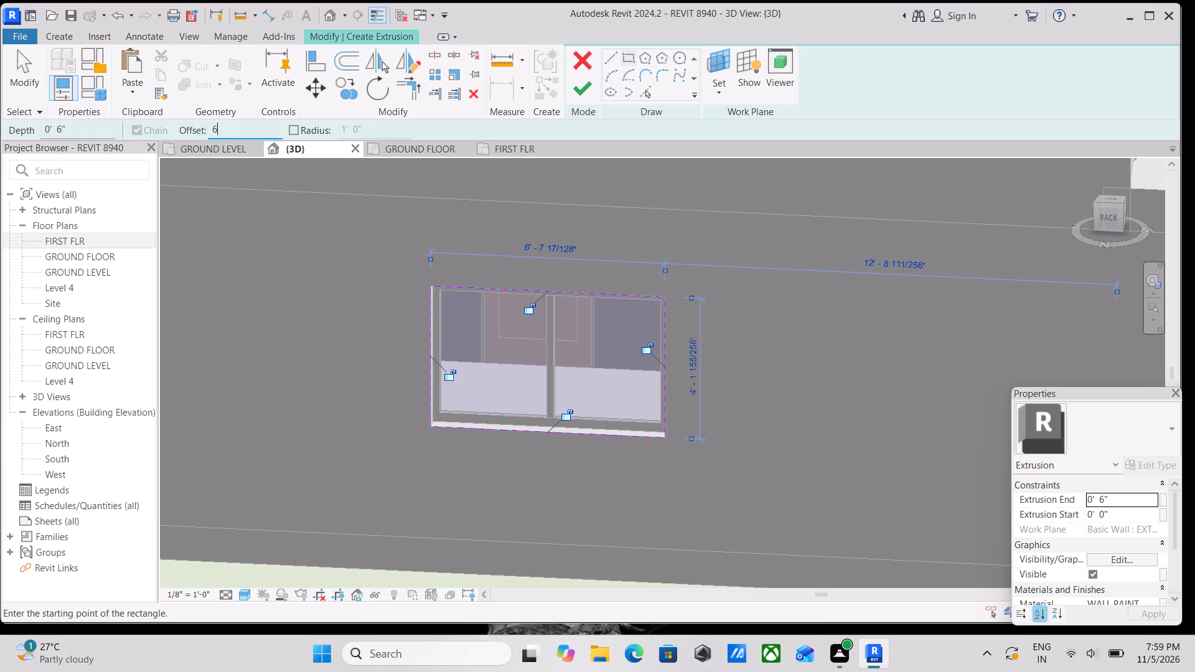
key(shift+quotedbl)
key(Return)
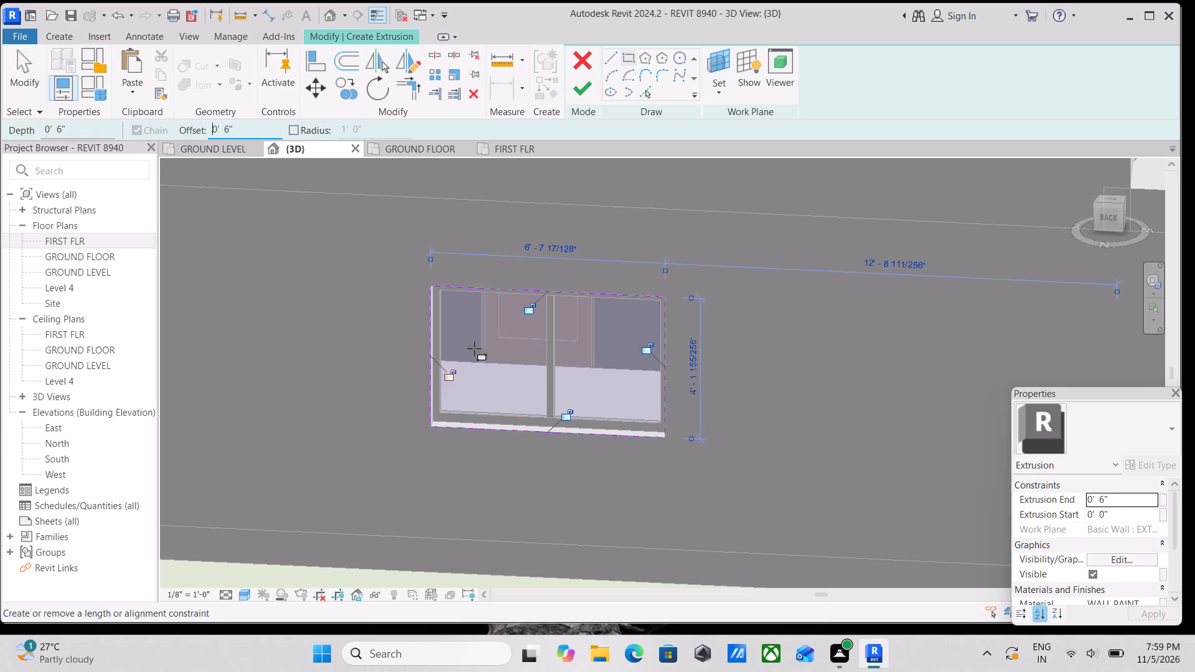
scroll(414, 269, up, 3)
click(439, 296)
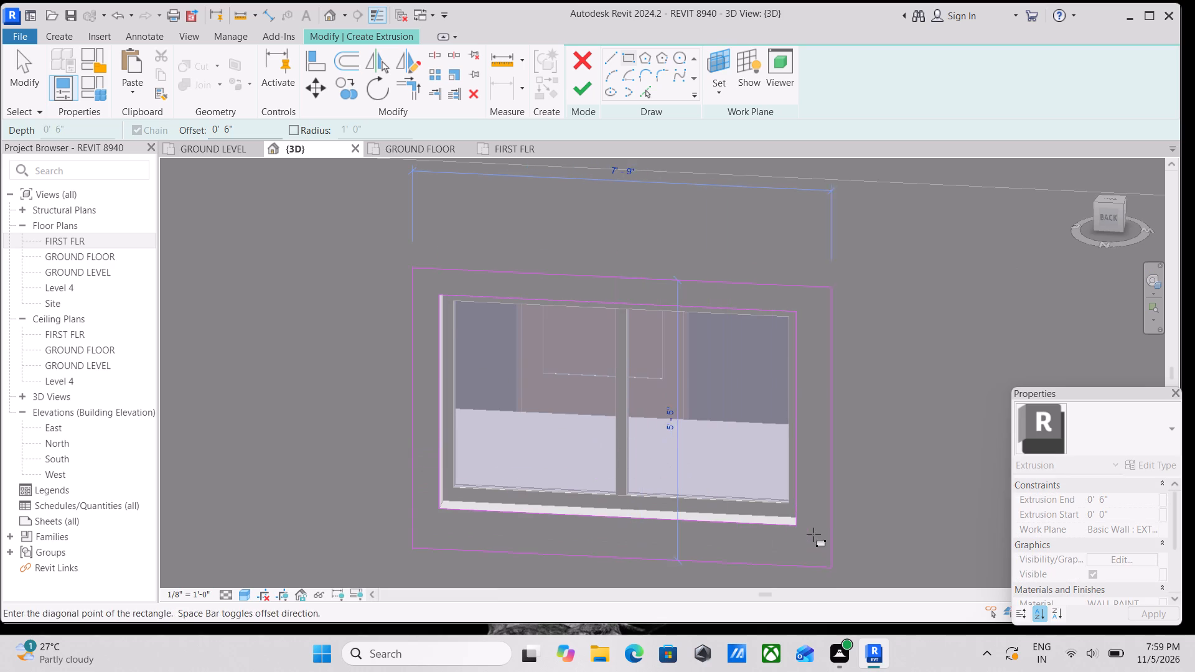
click(795, 521)
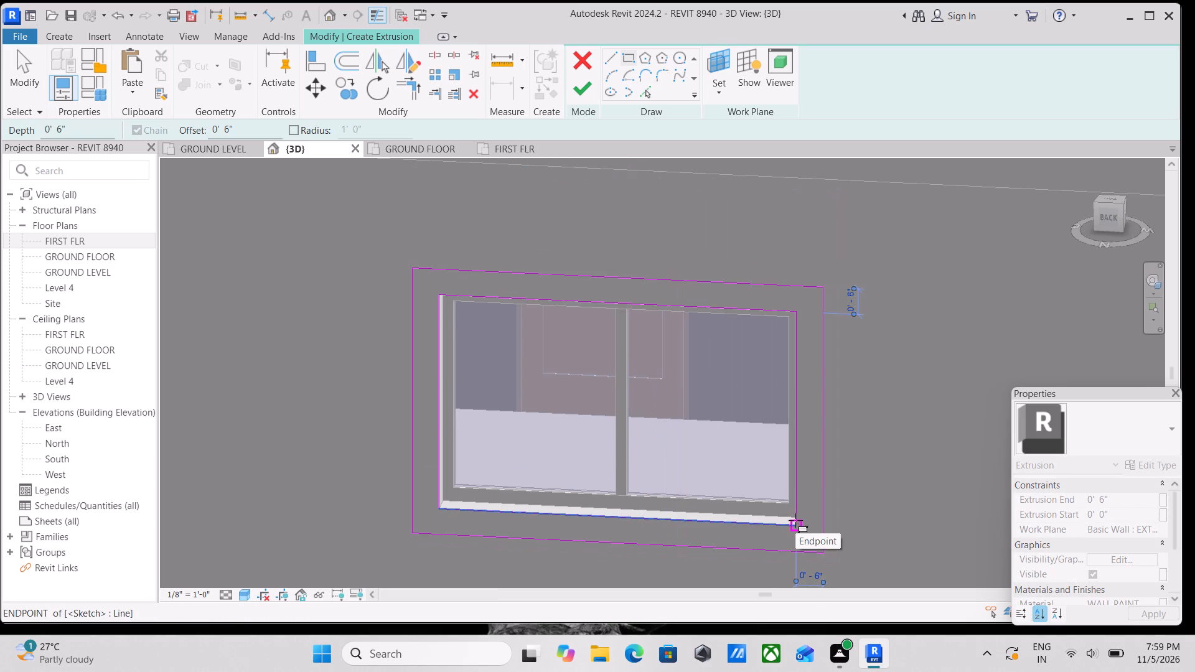
key(Escape)
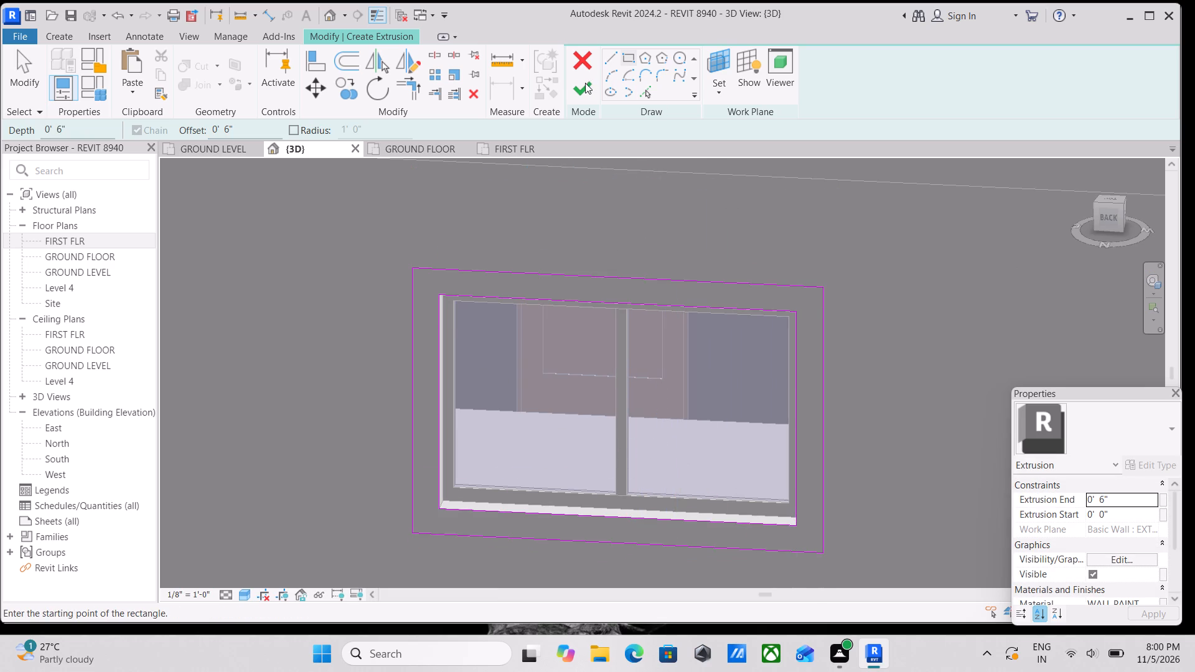
Finish the rear window frame as a 6" deep extrusion and complete the in-place model.
click(585, 83)
scroll(596, 279, down, 2)
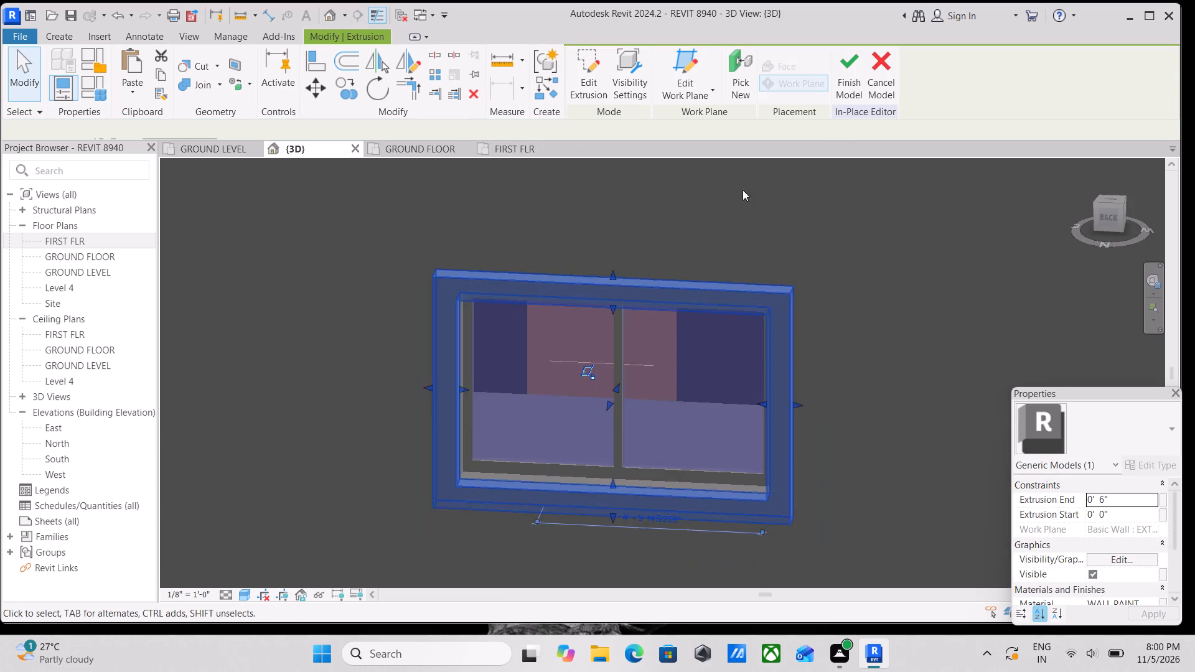
scroll(1193, 607, down, 3)
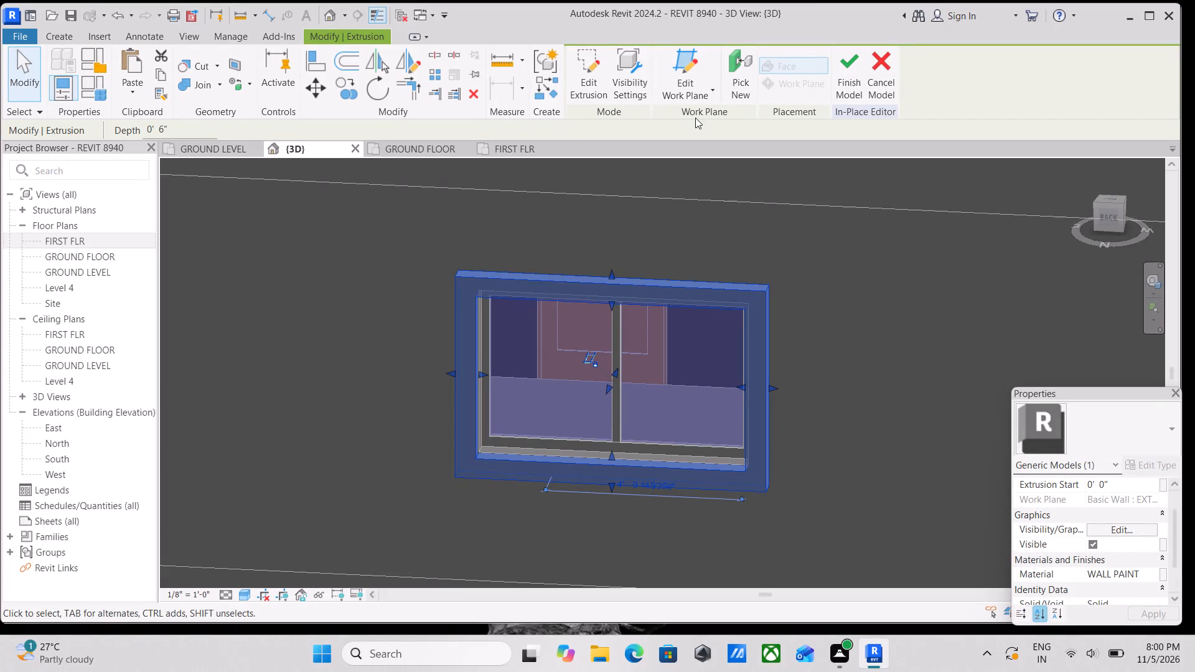
click(850, 58)
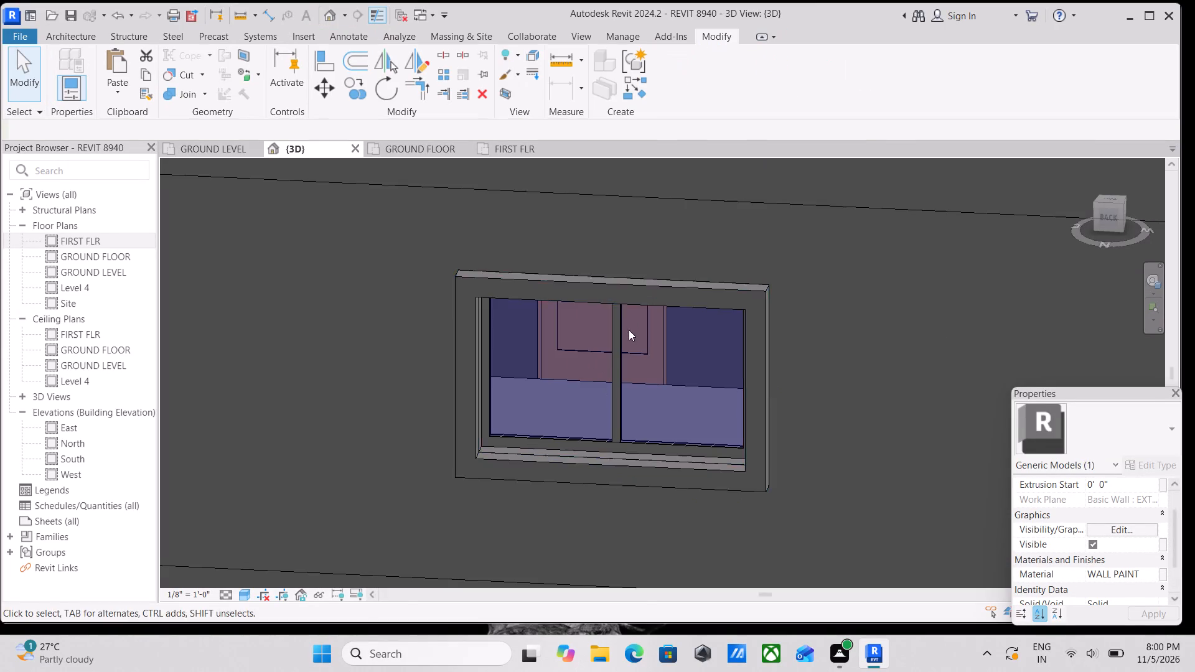
scroll(629, 330, down, 4)
key(Escape)
Examine the house from all sides, checking the window frames on each facade and the front balcony.
scroll(654, 363, down, 7)
shift+middle_drag(629, 358, 913, 334)
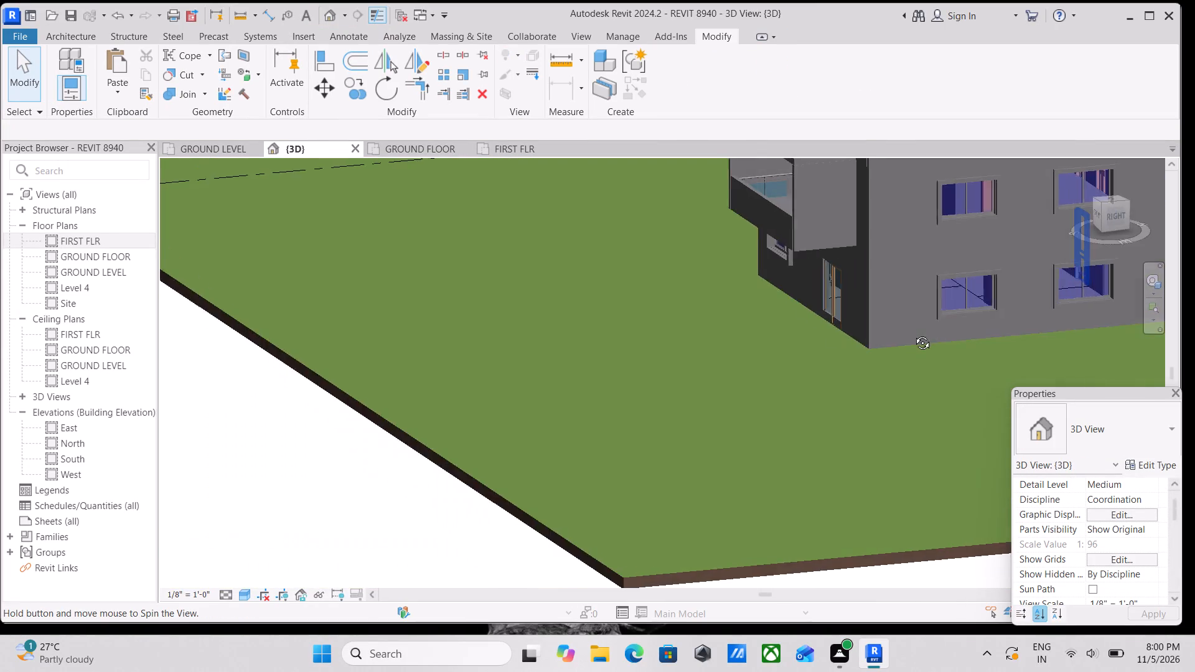
shift+middle_drag(913, 334, 874, 340)
shift+middle_drag(797, 325, 970, 338)
middle_drag(900, 328, 701, 418)
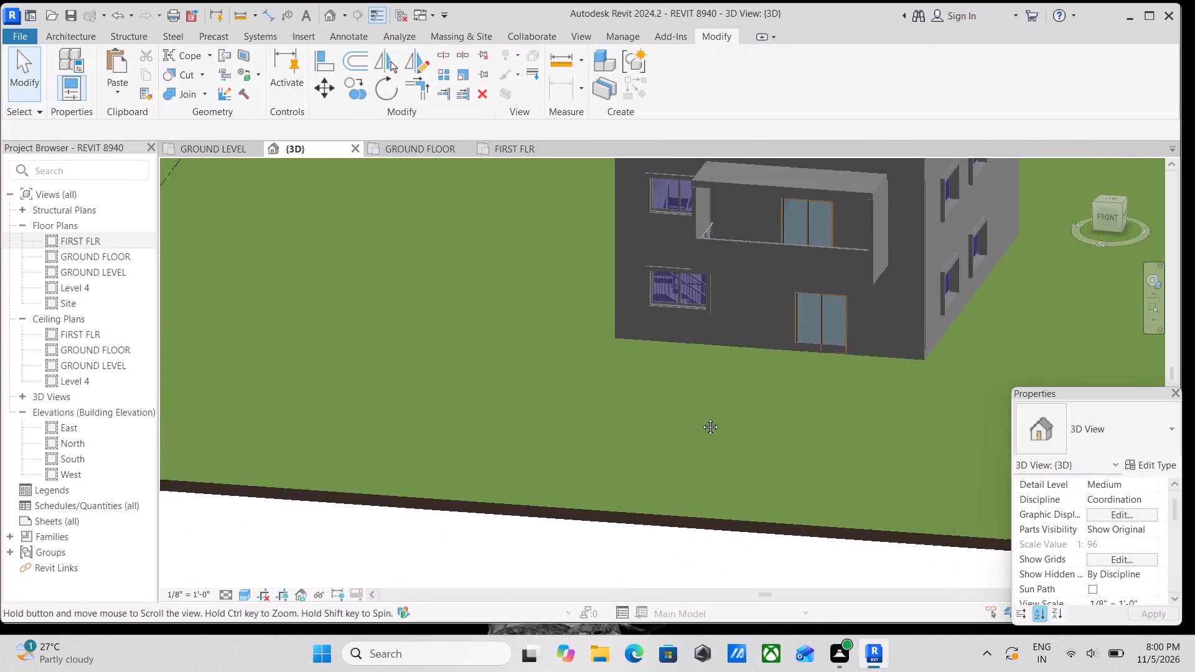
middle_drag(701, 418, 682, 418)
shift+middle_drag(679, 417, 836, 444)
shift+middle_drag(555, 381, 640, 442)
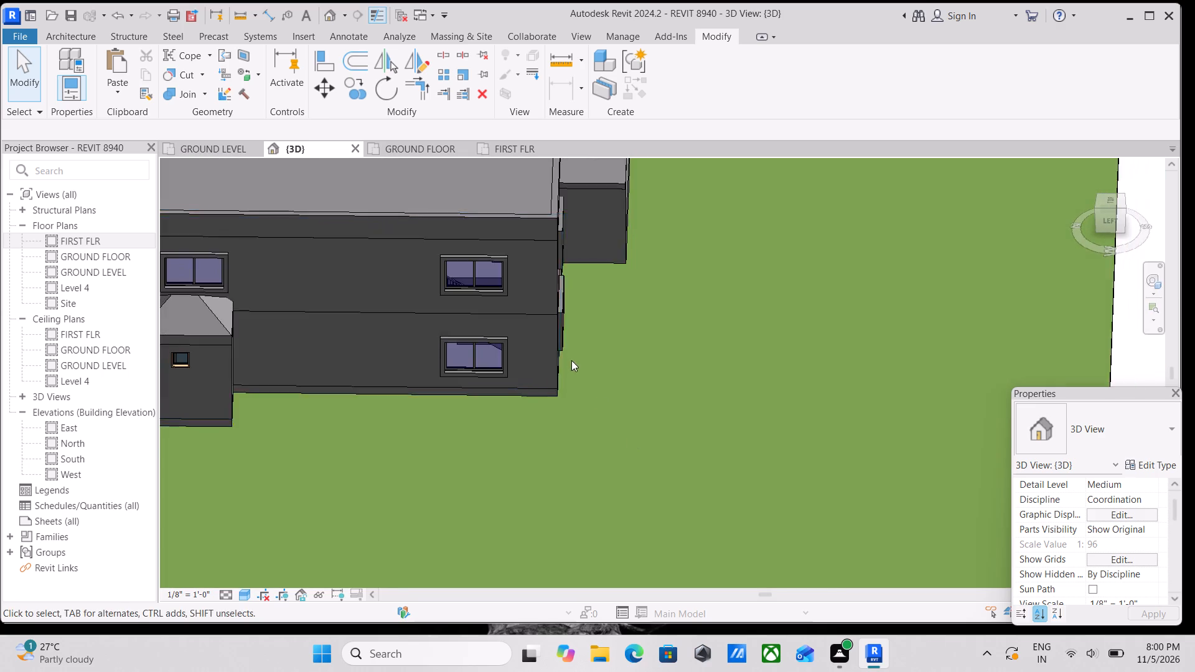
scroll(569, 358, up, 2)
scroll(532, 307, up, 2)
shift+middle_drag(551, 320, 627, 248)
scroll(576, 338, down, 1)
middle_drag(467, 376, 683, 257)
middle_drag(376, 325, 388, 391)
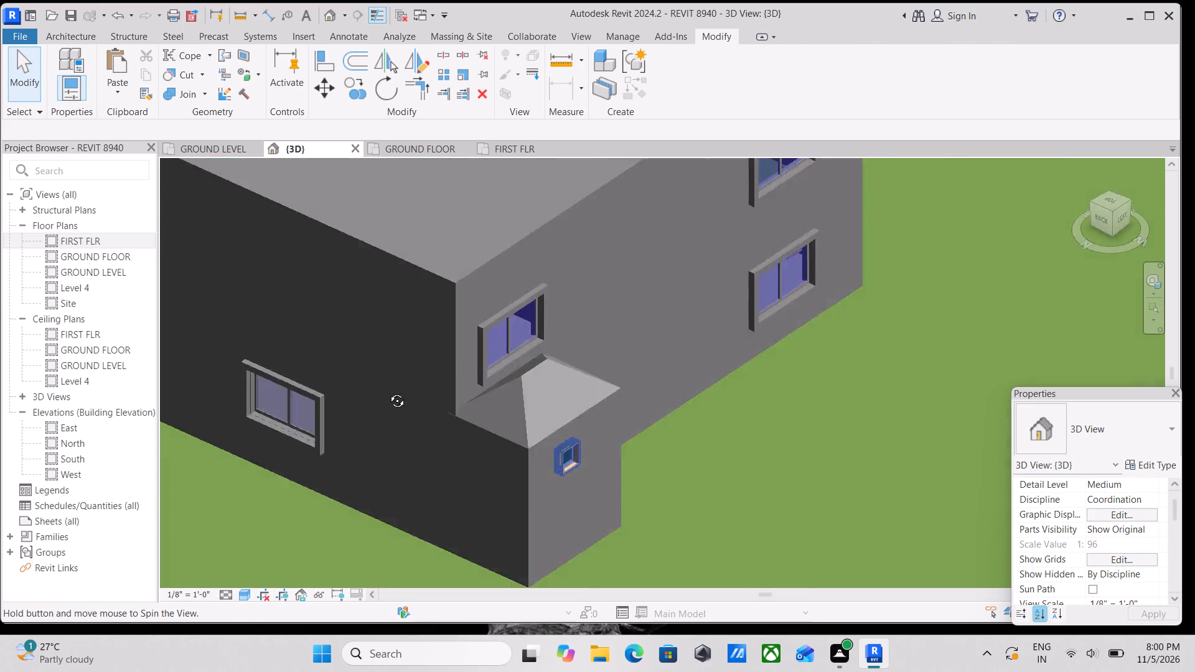
middle_drag(388, 391, 183, 394)
middle_drag(583, 297, 344, 476)
shift+middle_drag(635, 383, 561, 436)
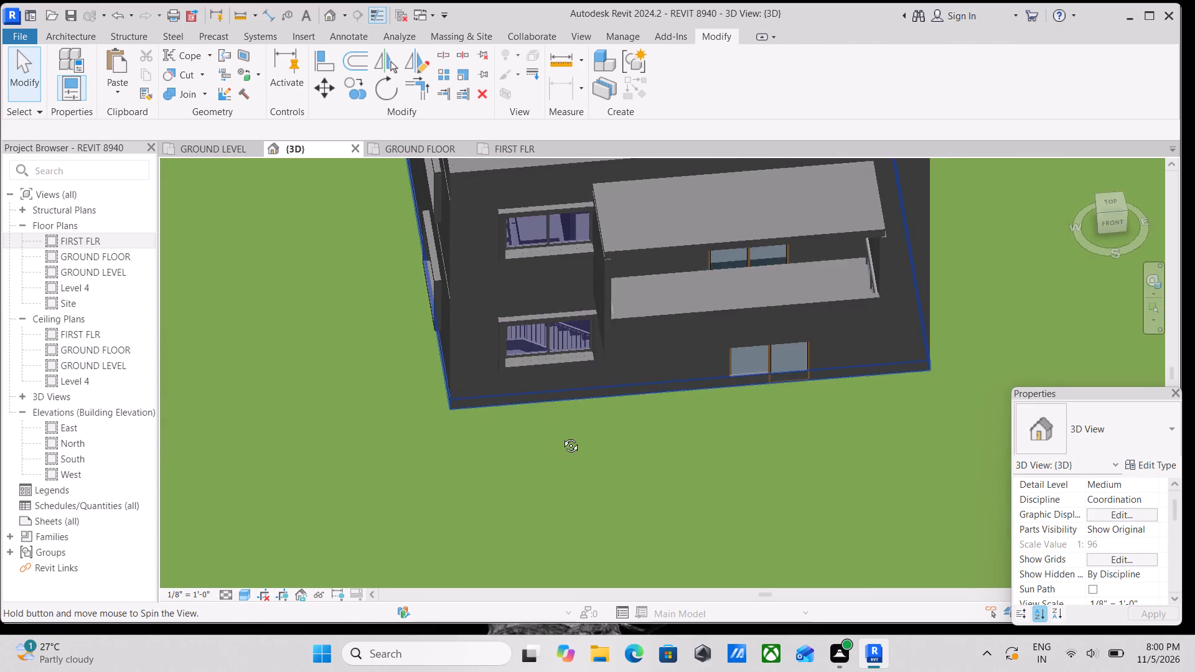
shift+middle_drag(561, 436, 563, 437)
middle_drag(719, 406, 611, 339)
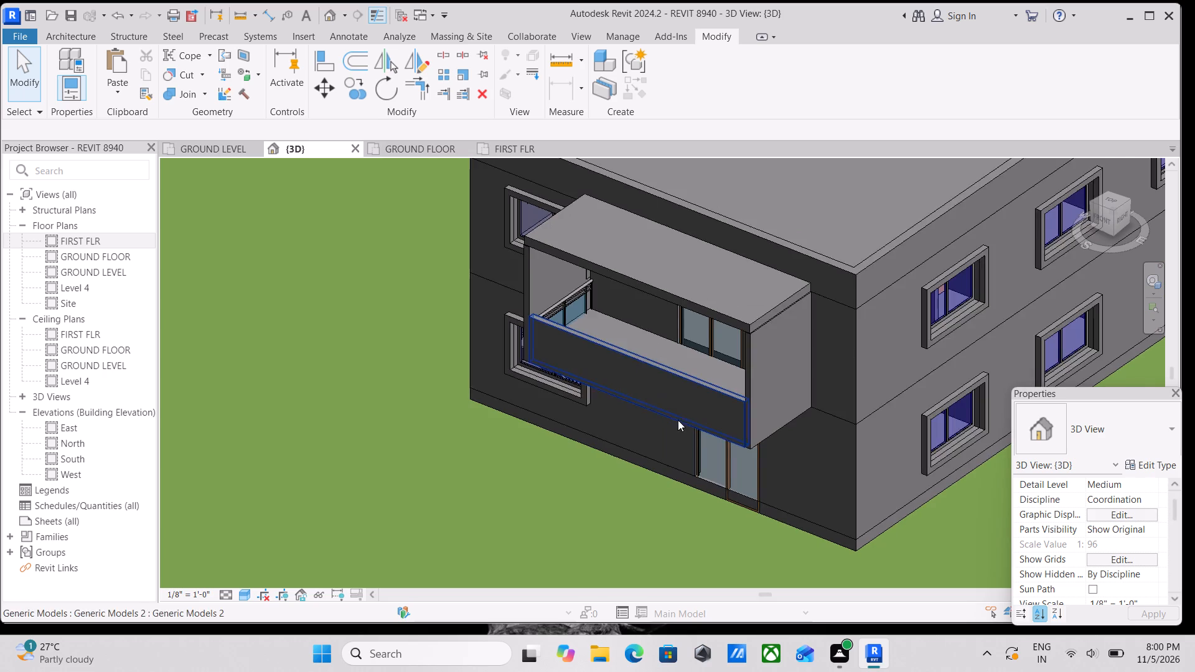
middle_drag(678, 418, 667, 346)
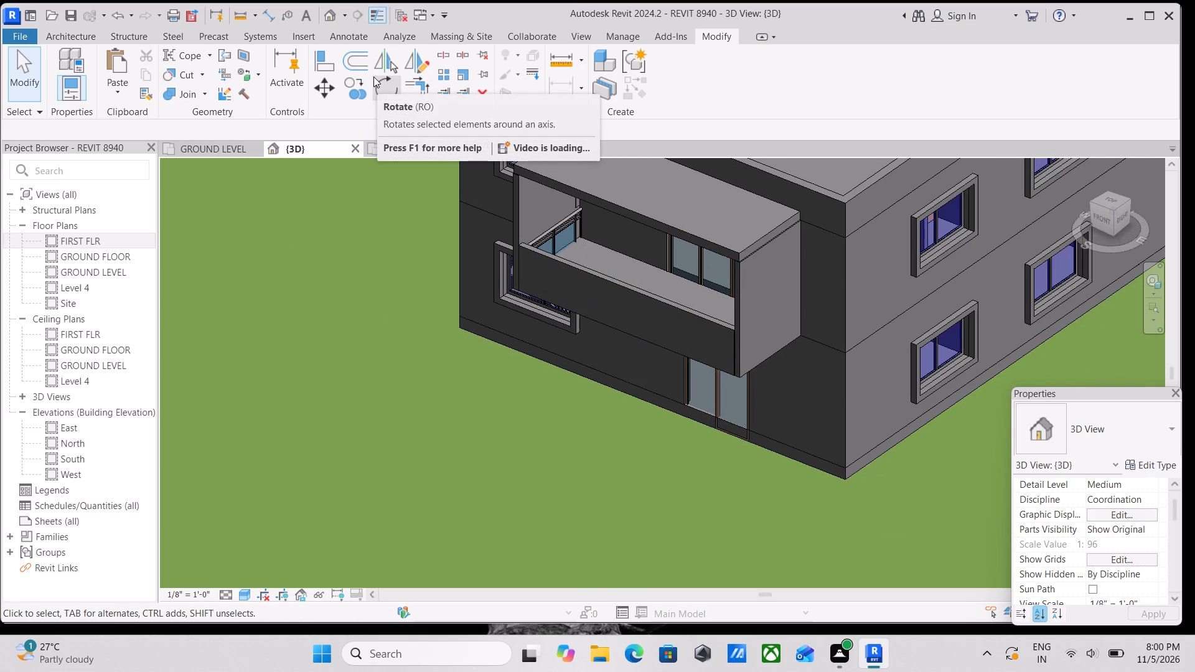
Start a new in-place model in the Generic Models category, keeping the default name.
scroll(522, 404, down, 2)
middle_drag(522, 404, 541, 338)
scroll(541, 338, down, 1)
middle_drag(541, 338, 528, 415)
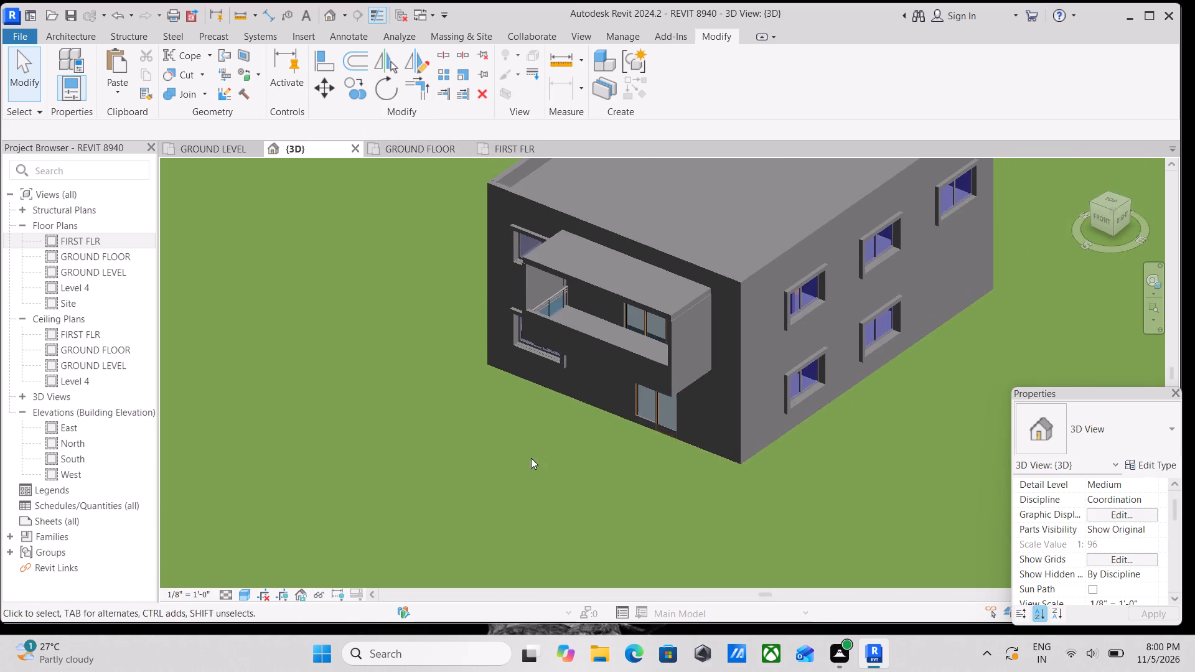
middle_drag(638, 424, 489, 388)
scroll(466, 372, up, 1)
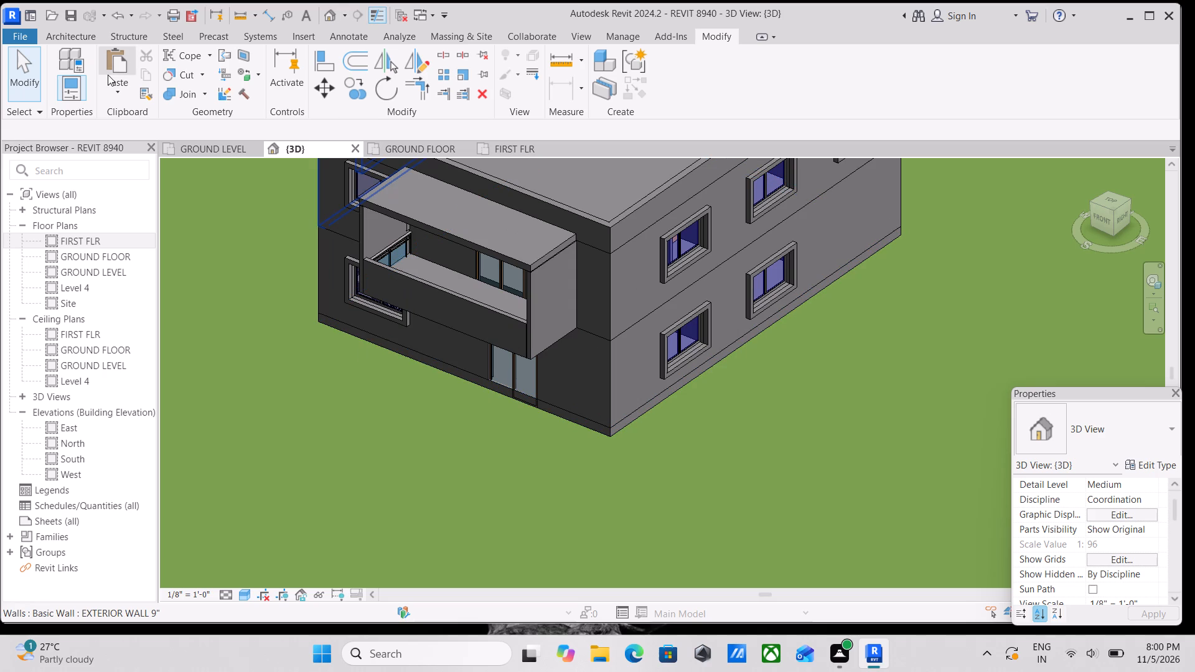
click(59, 35)
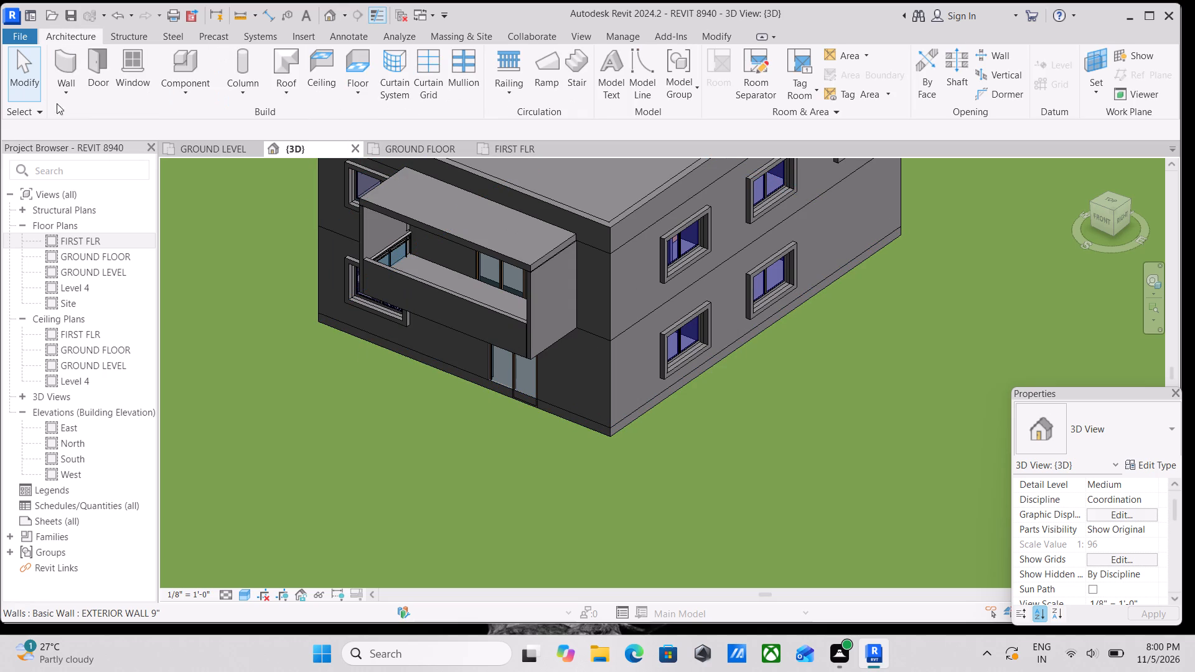
click(180, 99)
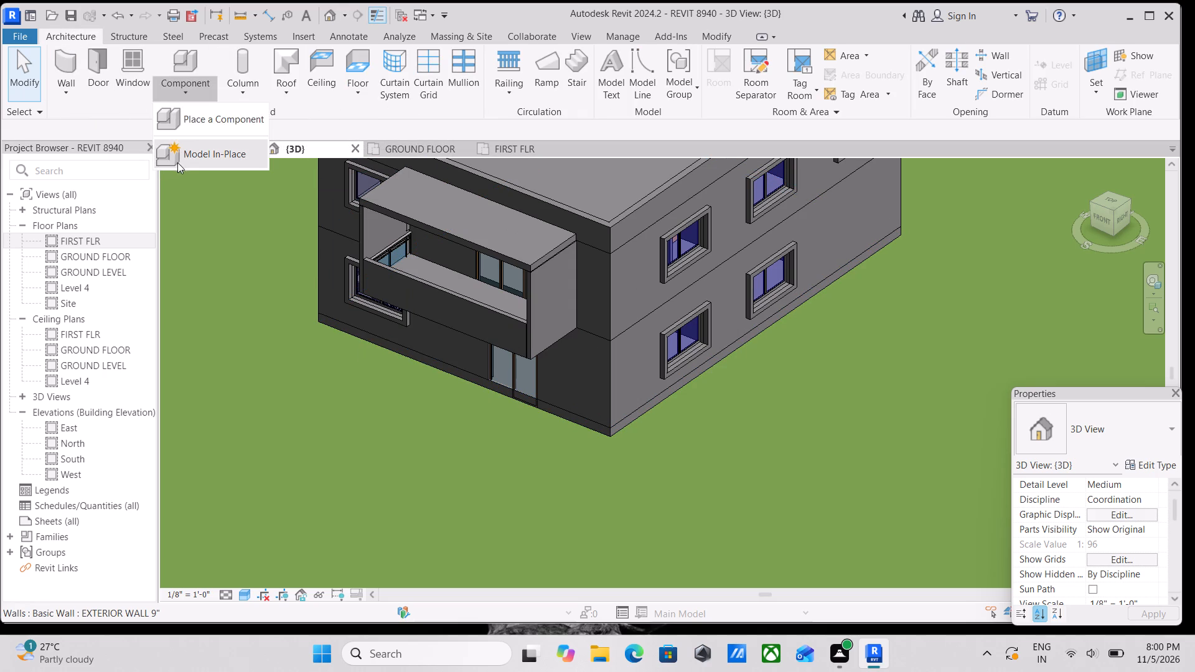
click(177, 161)
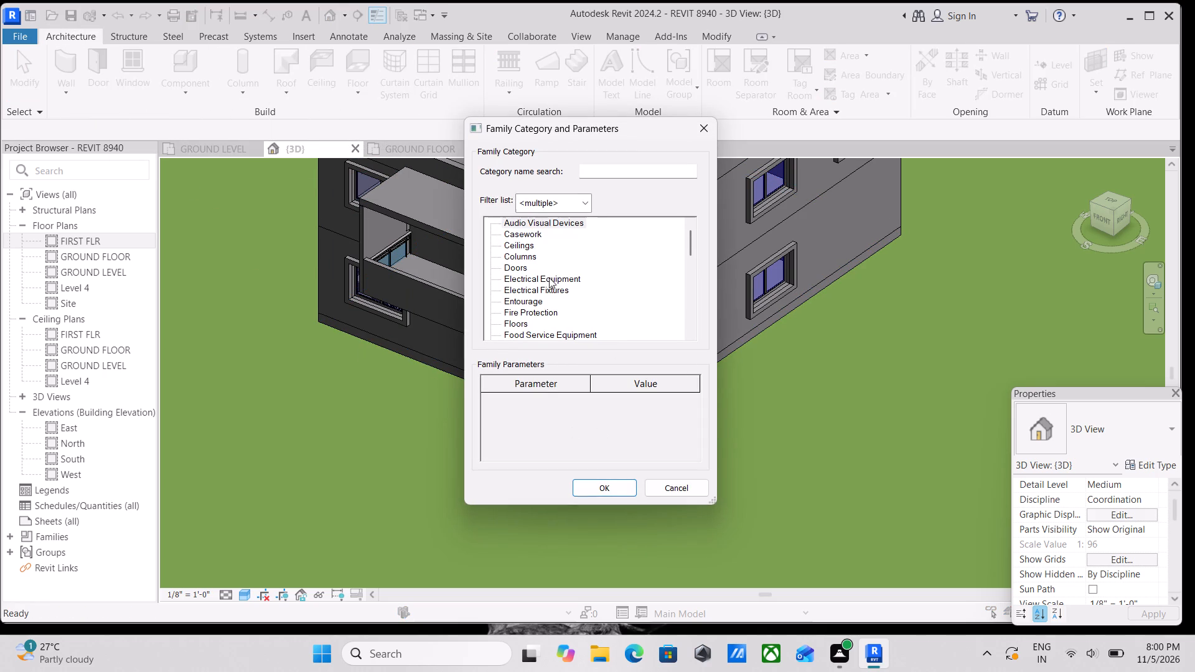
scroll(535, 277, down, 2)
scroll(531, 277, up, 3)
scroll(512, 294, down, 1)
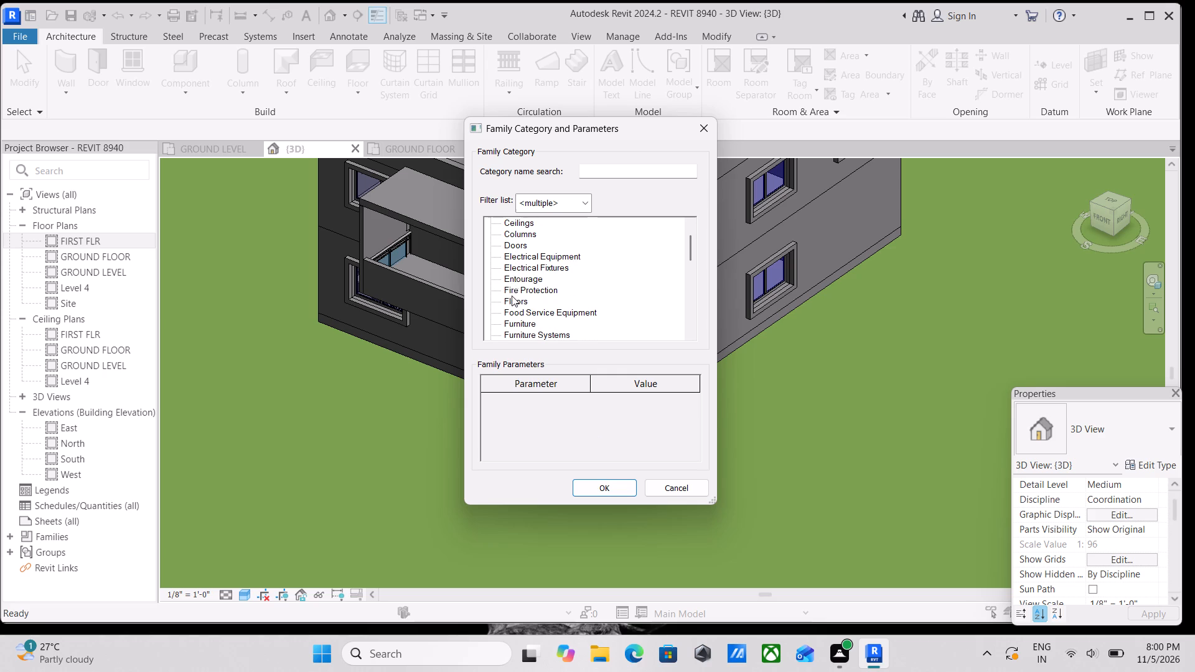
scroll(512, 296, down, 3)
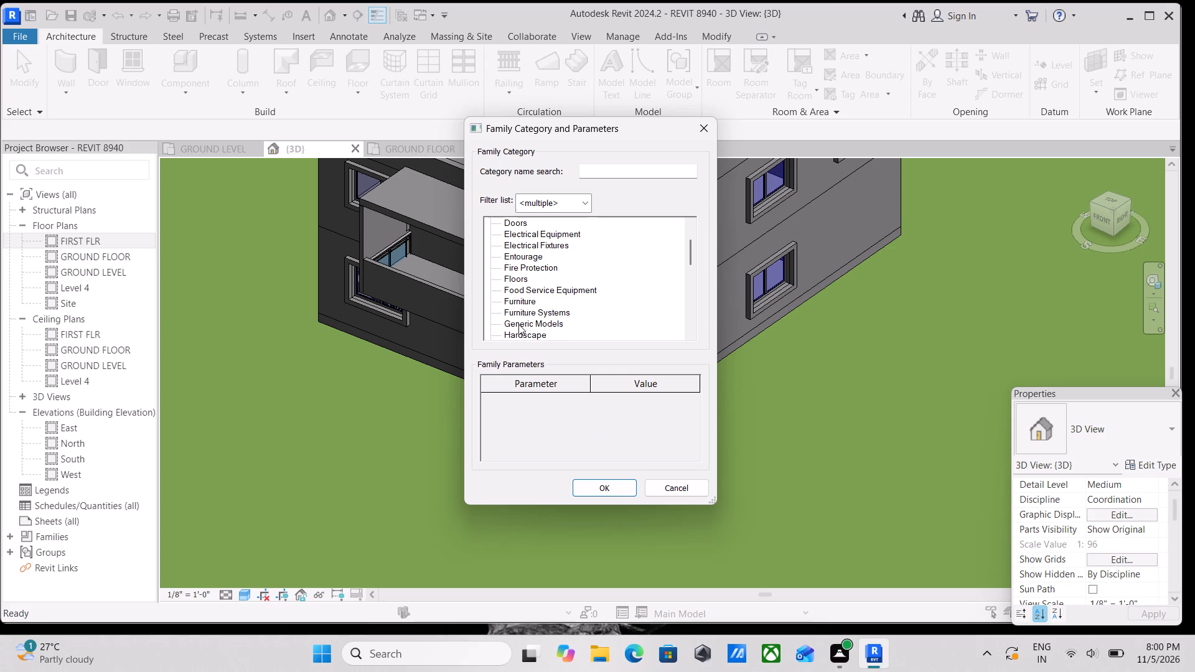
click(518, 324)
click(610, 491)
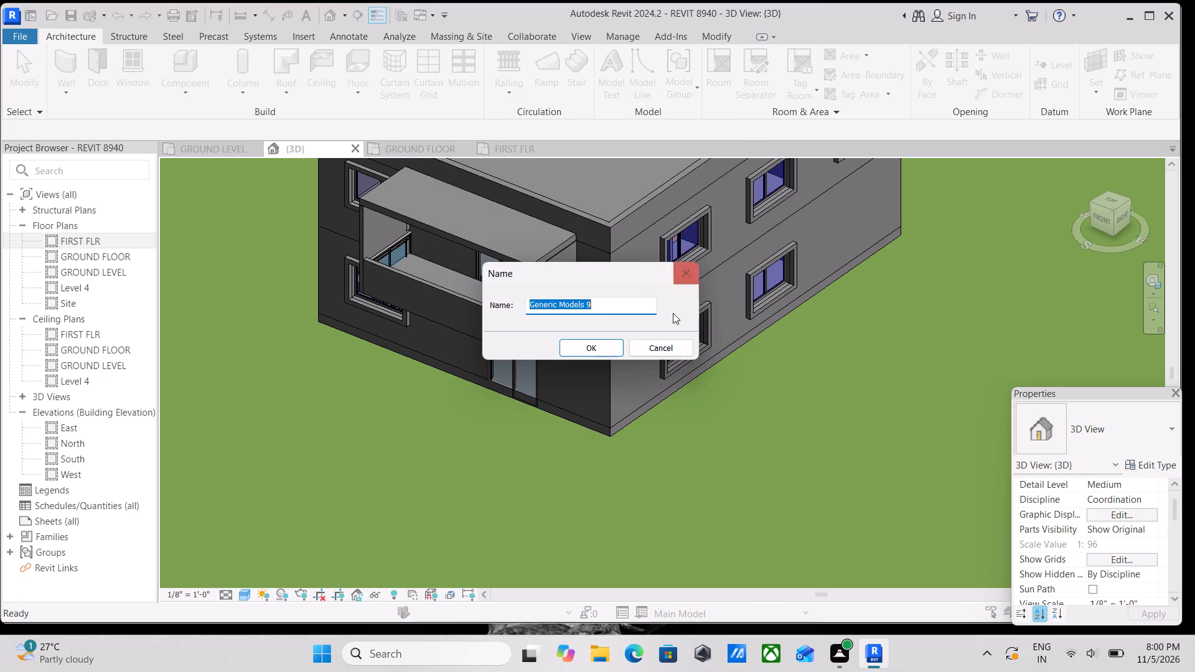
click(594, 341)
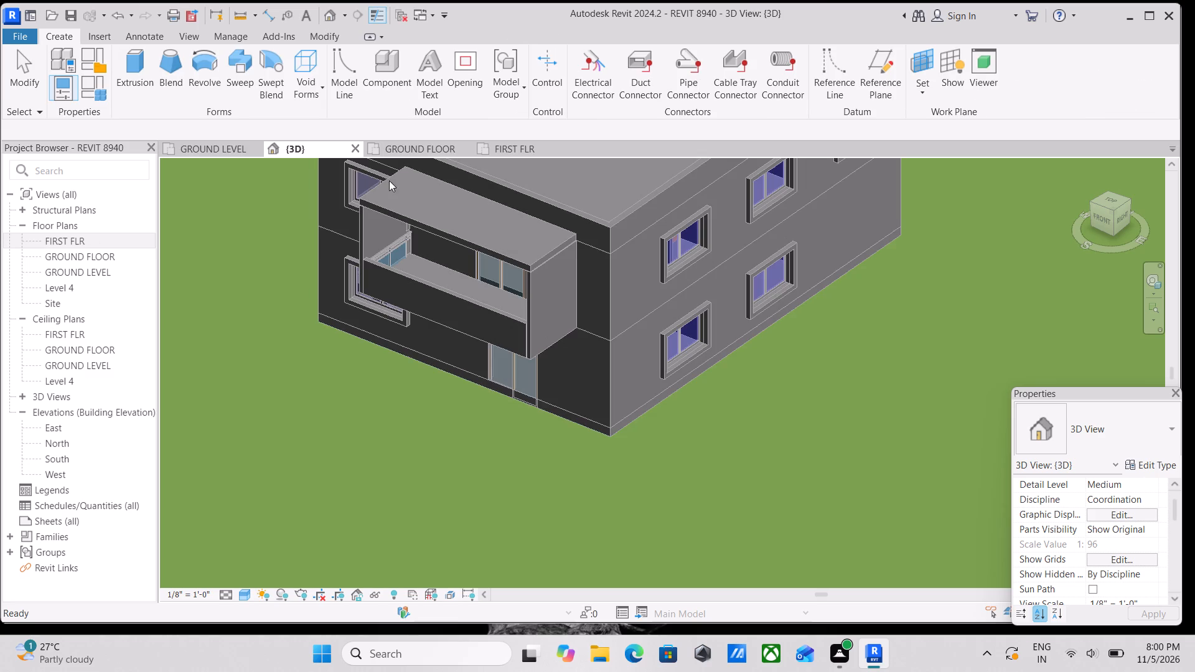
Set the work plane to the side face of the 1' marble floor slab at the house's front corner.
click(911, 88)
click(923, 150)
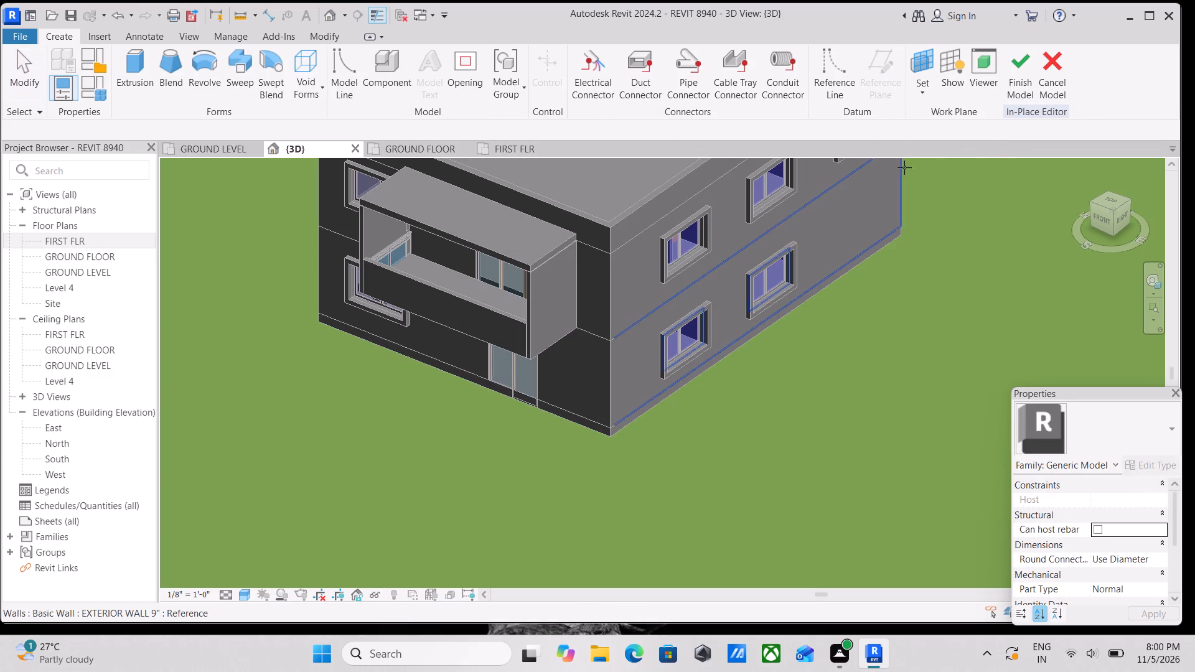
scroll(652, 442, up, 4)
scroll(563, 437, up, 3)
scroll(647, 411, up, 4)
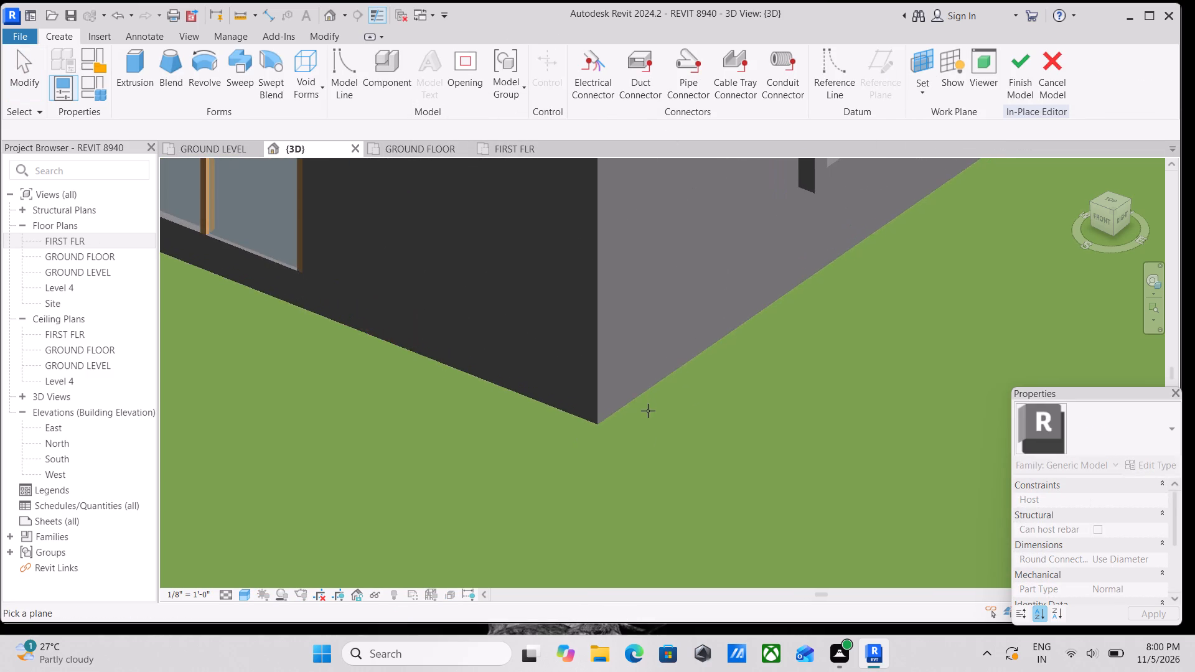
scroll(611, 376, down, 1)
middle_drag(611, 376, 565, 389)
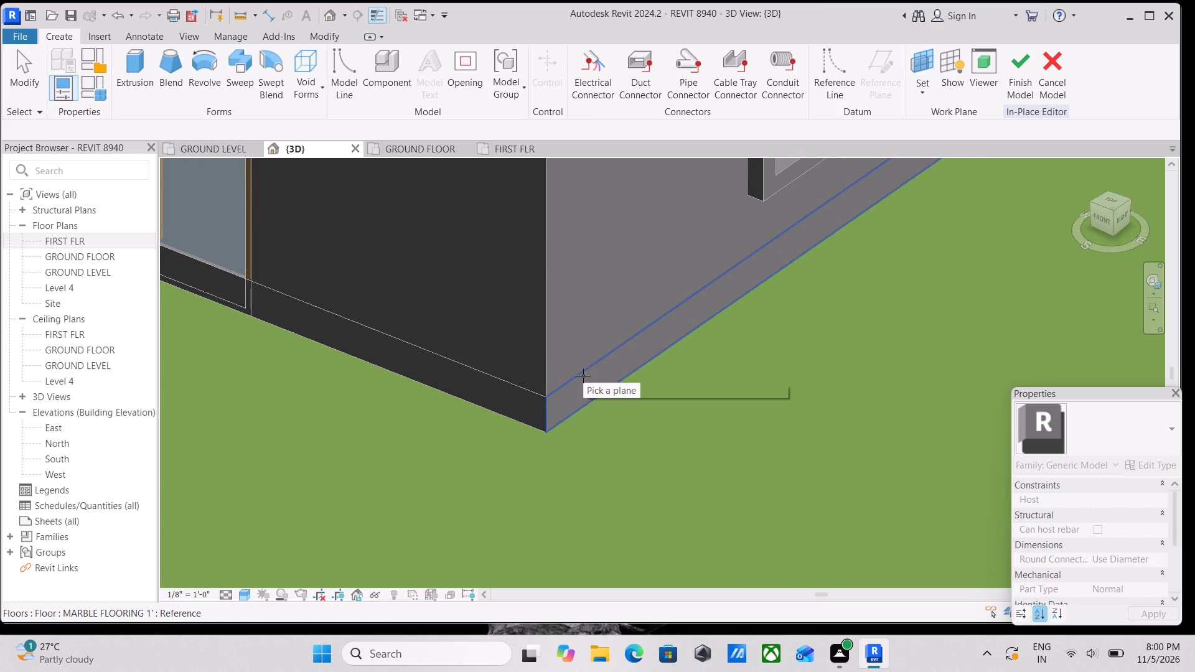
click(583, 376)
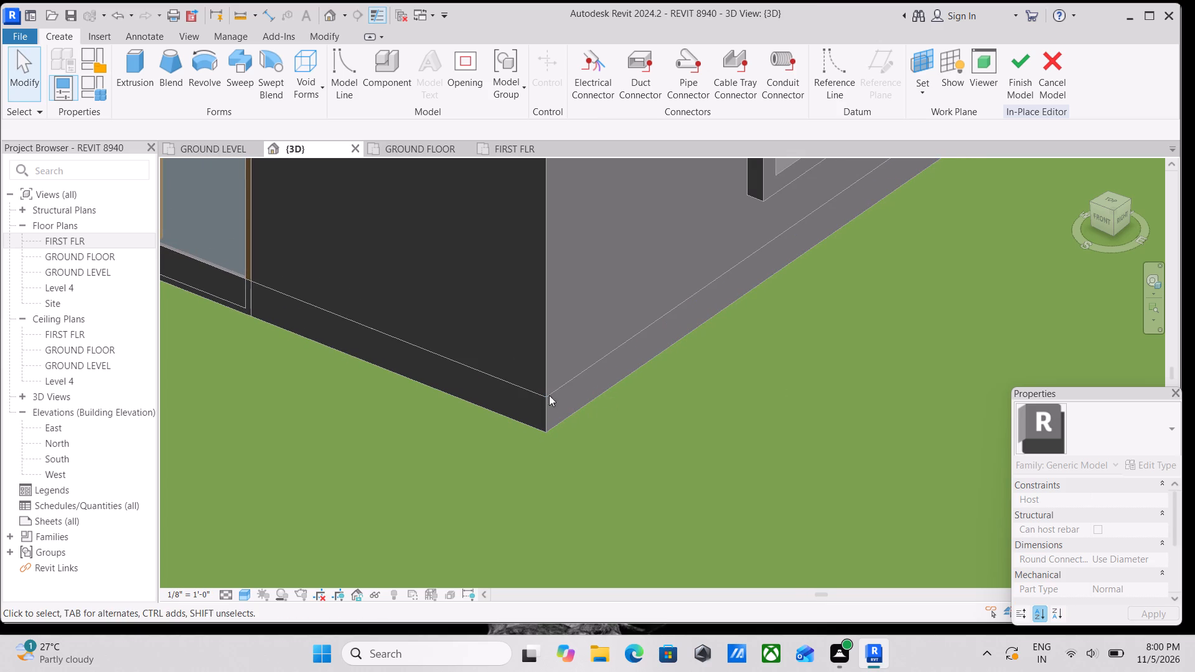
Start an extrusion and, in the right view, sketch 1'-0" down the front floor edge, 2'-0" outward along the ground, and a short riser up.
scroll(664, 327, down, 2)
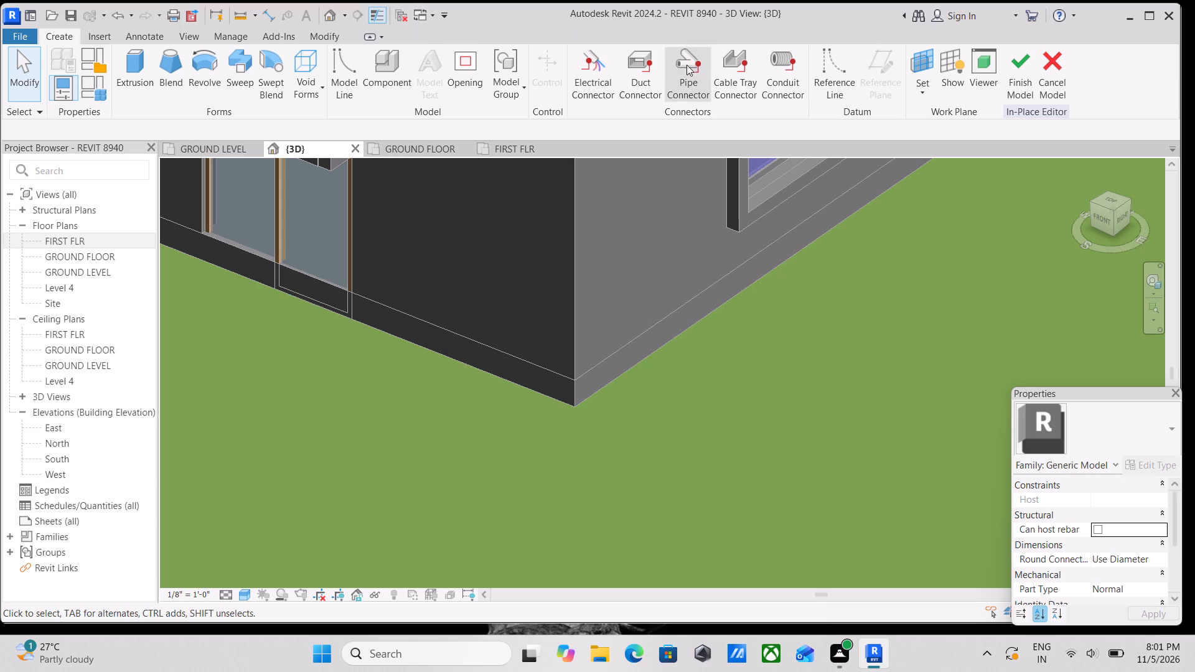
click(123, 74)
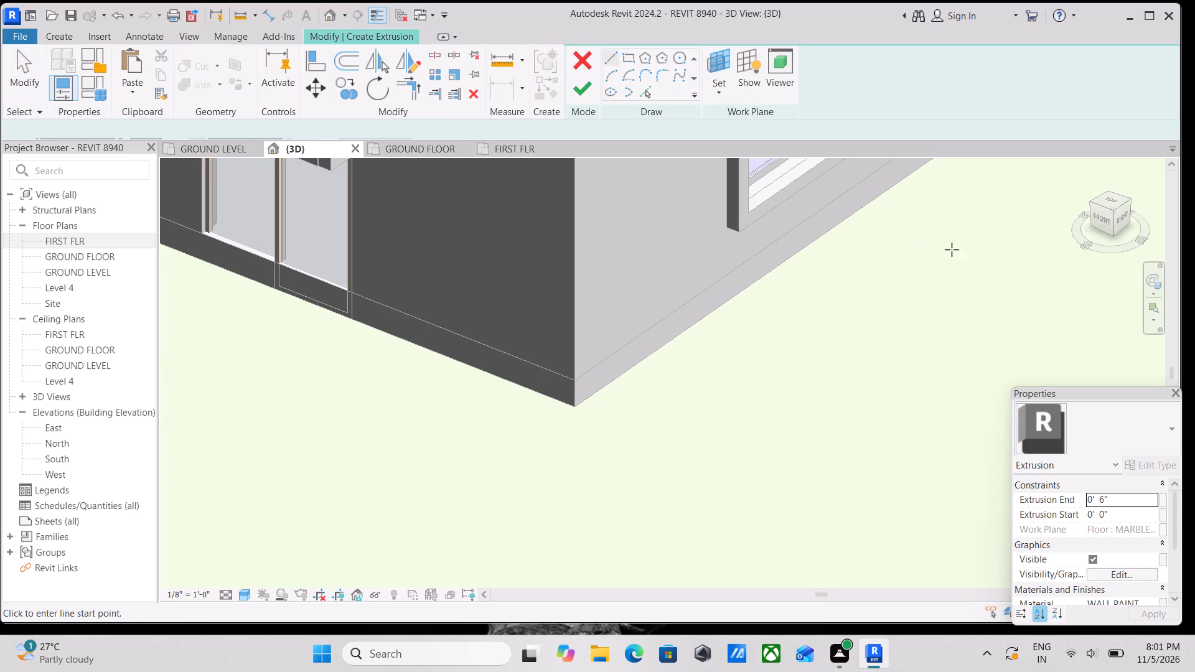
click(1122, 218)
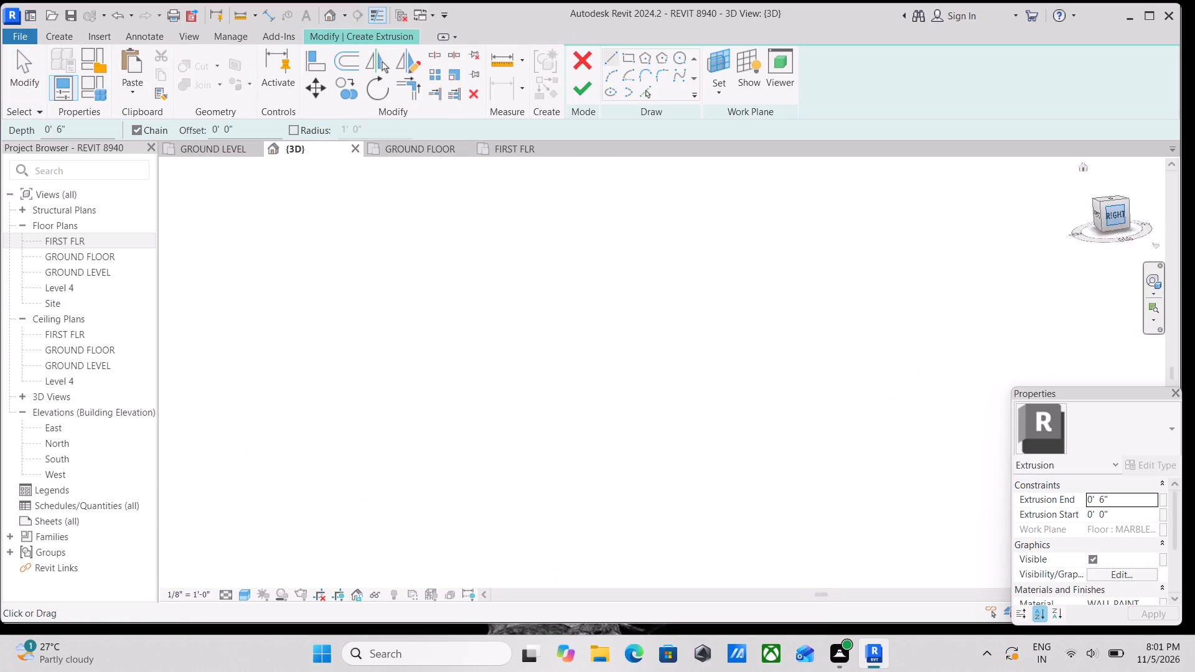
scroll(576, 394, up, 3)
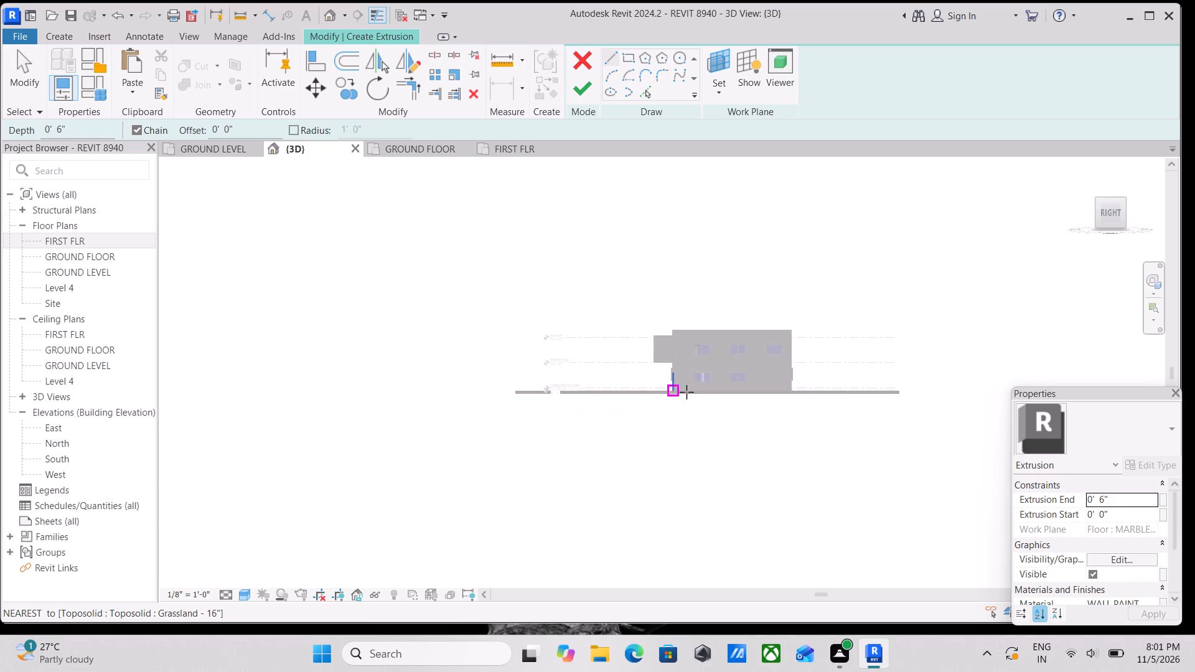
scroll(687, 392, up, 13)
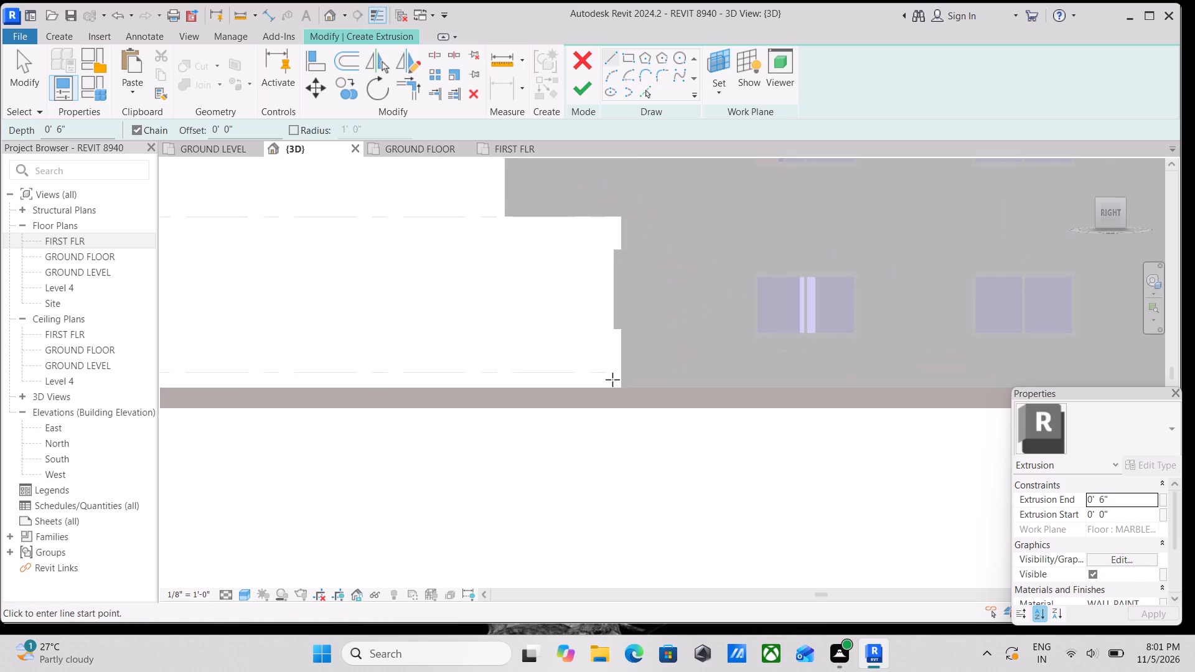
scroll(612, 380, up, 4)
click(627, 366)
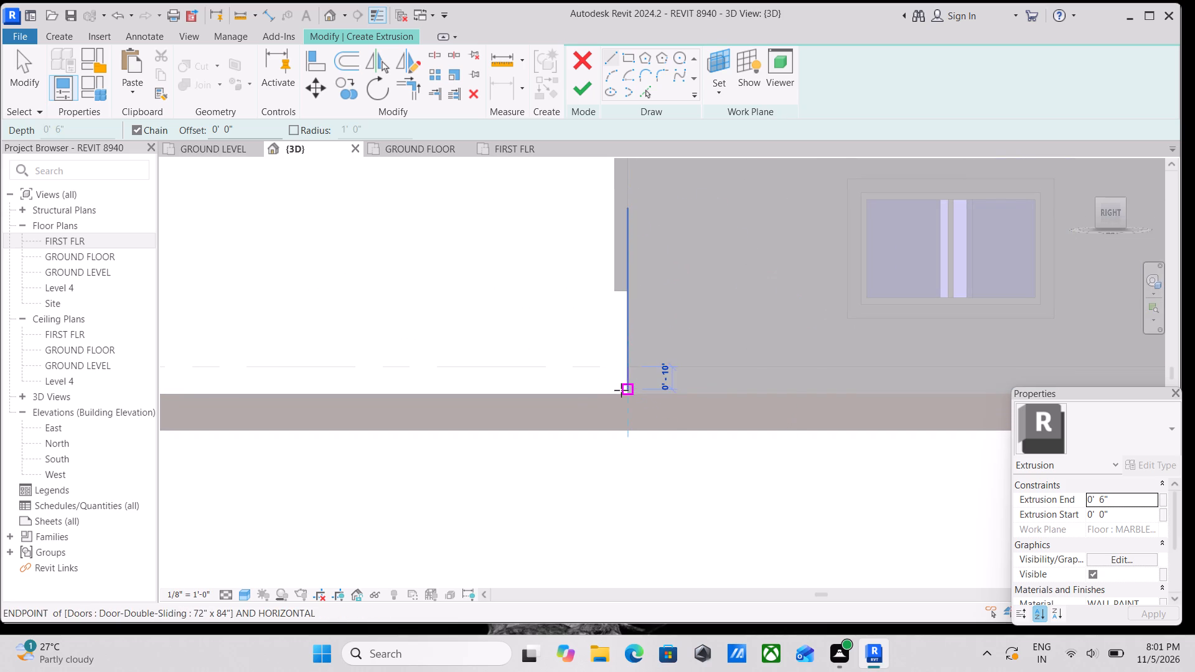
click(622, 394)
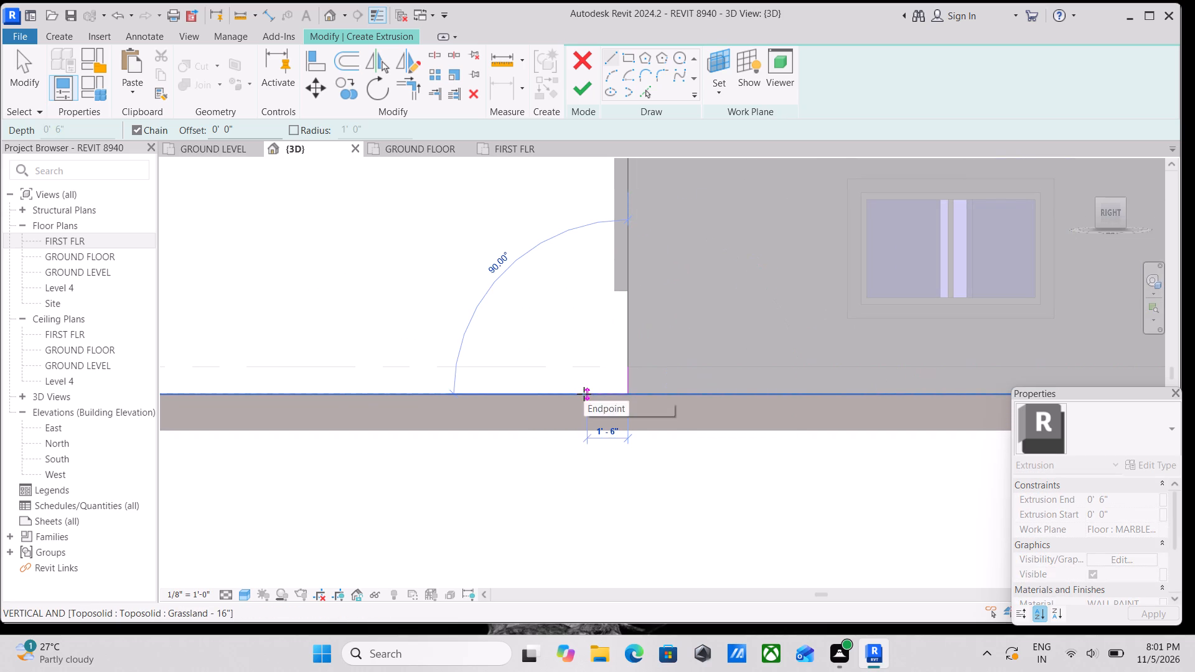
scroll(575, 393, up, 2)
middle_drag(575, 393, 608, 440)
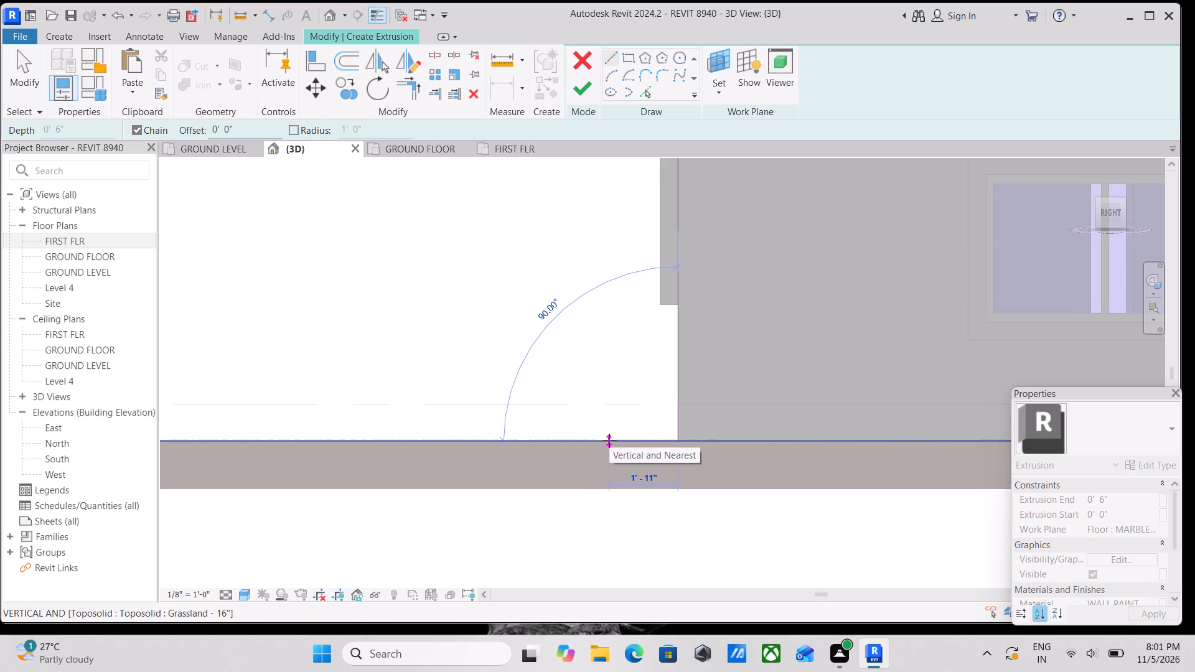
click(606, 441)
scroll(606, 436, up, 1)
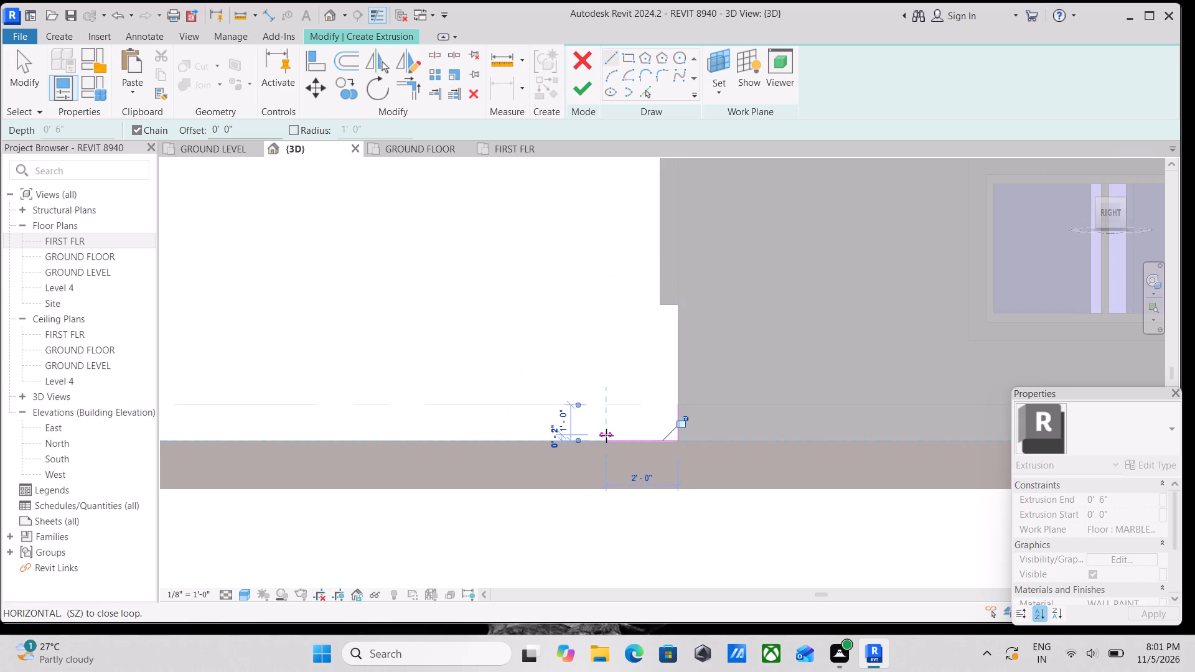
scroll(606, 436, up, 2)
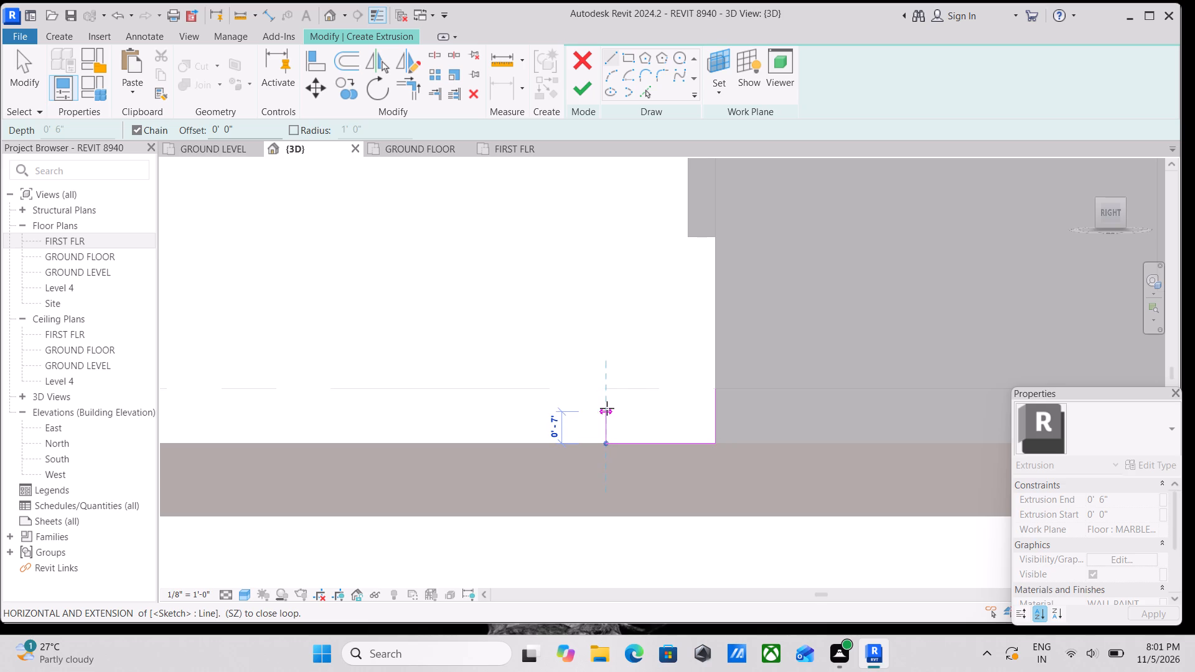
click(607, 406)
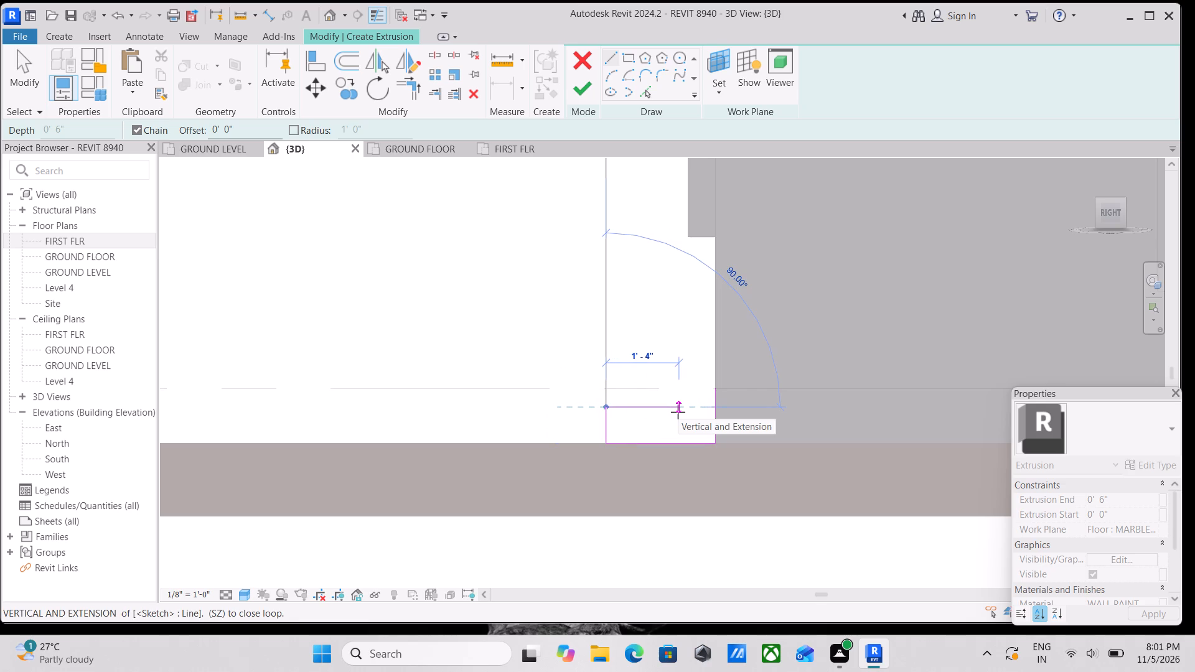
Shorten the outer riser line of the step profile to 5".
key(Escape)
scroll(600, 398, up, 2)
key(Escape)
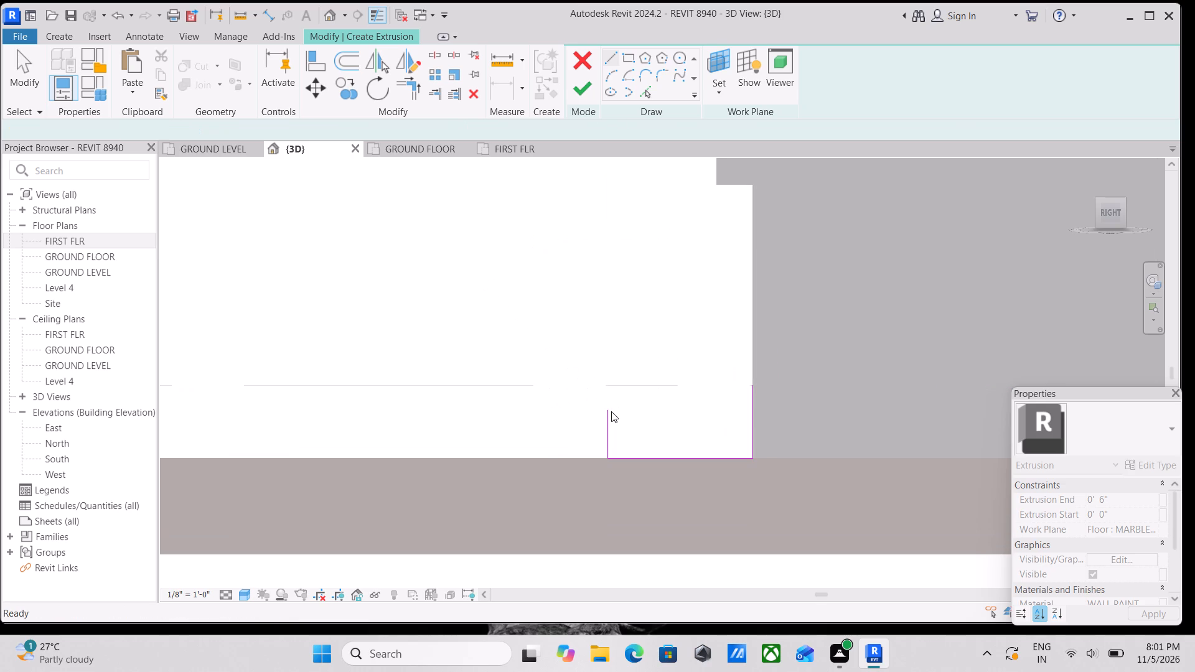
click(611, 410)
scroll(608, 416, up, 2)
drag(607, 411, 607, 428)
key(Escape)
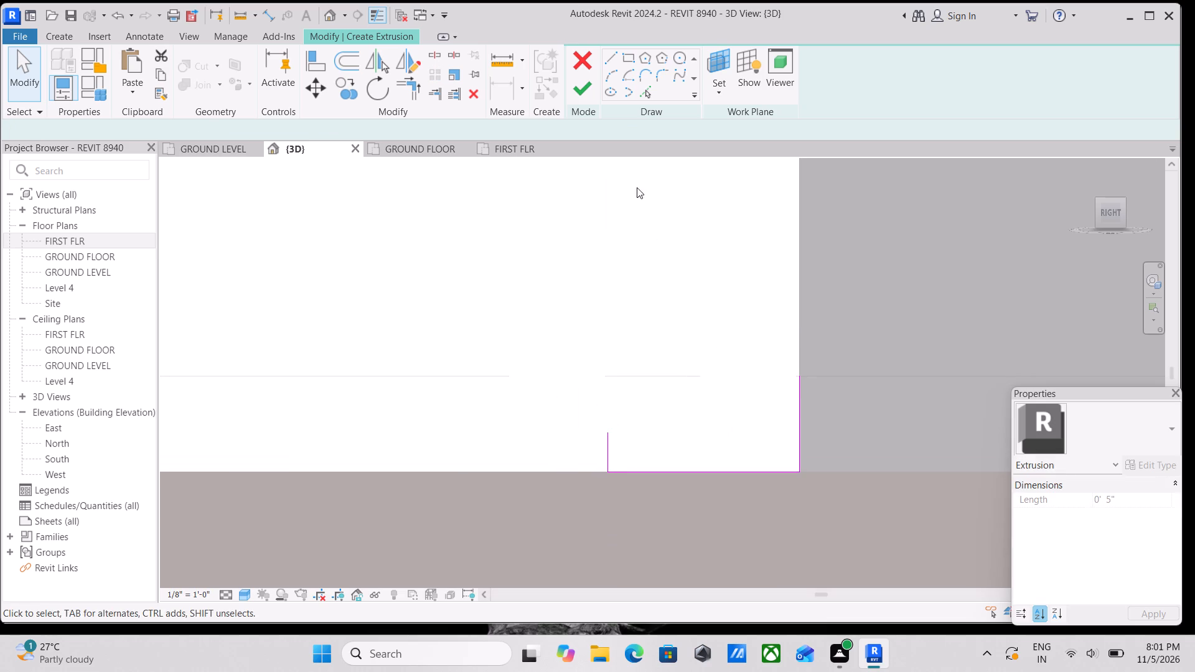
Continue the step profile with an 11" tread, a 5" second riser and an upper tread back to the floor edge.
click(616, 60)
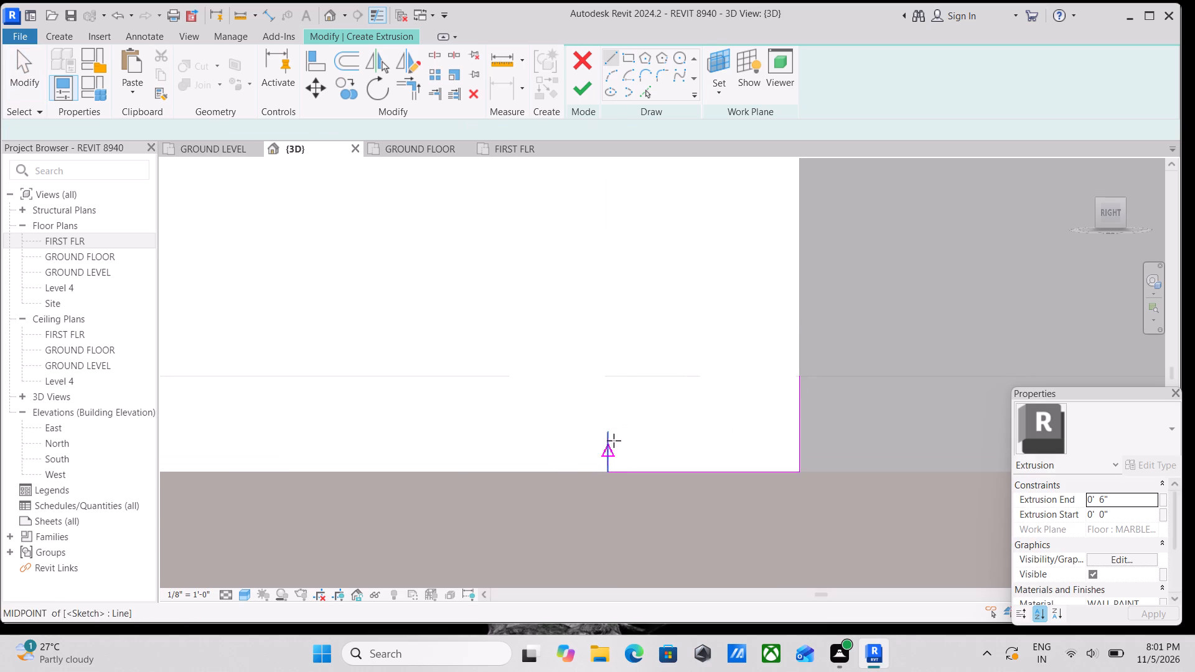
click(606, 435)
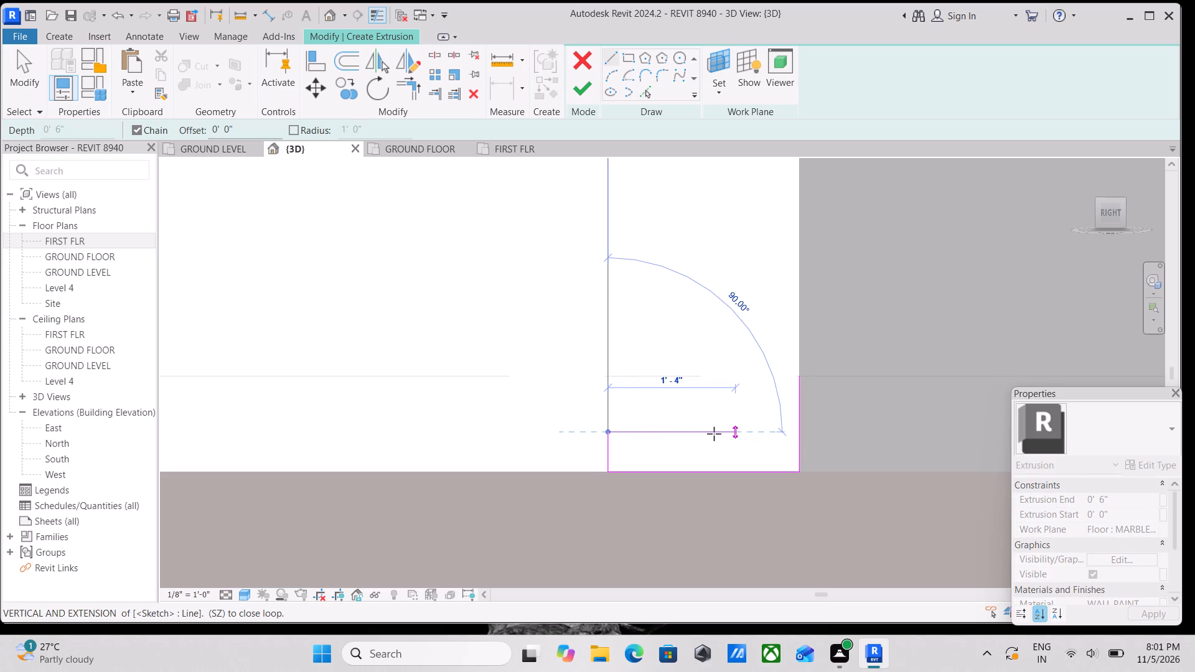
click(692, 429)
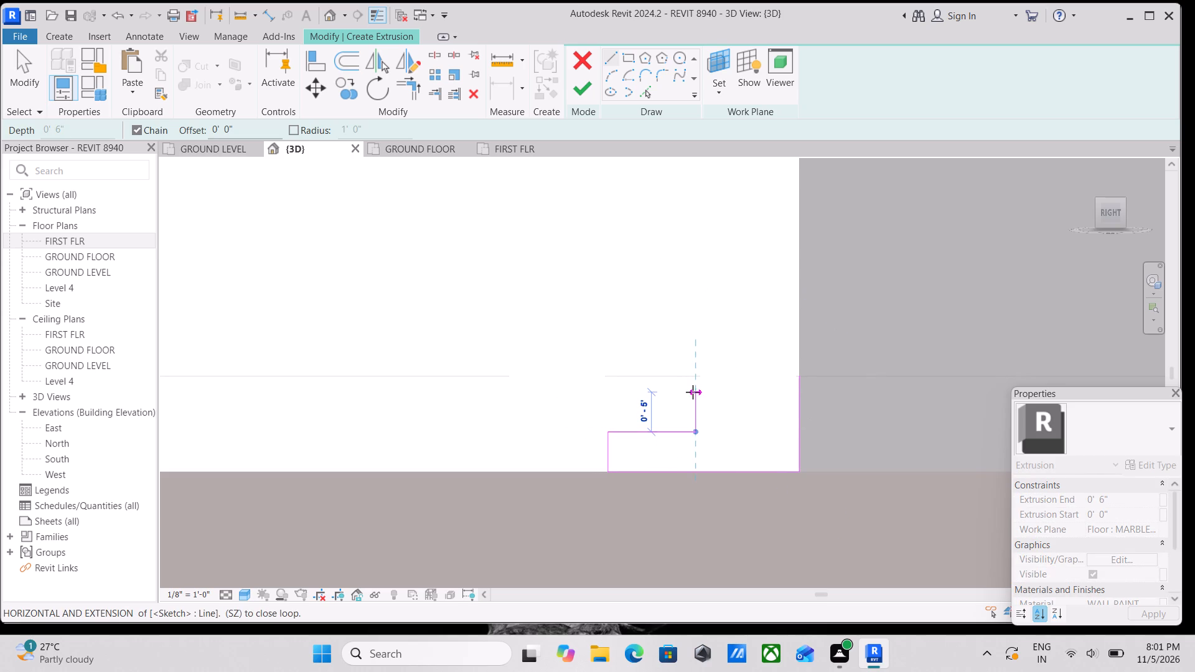
click(693, 393)
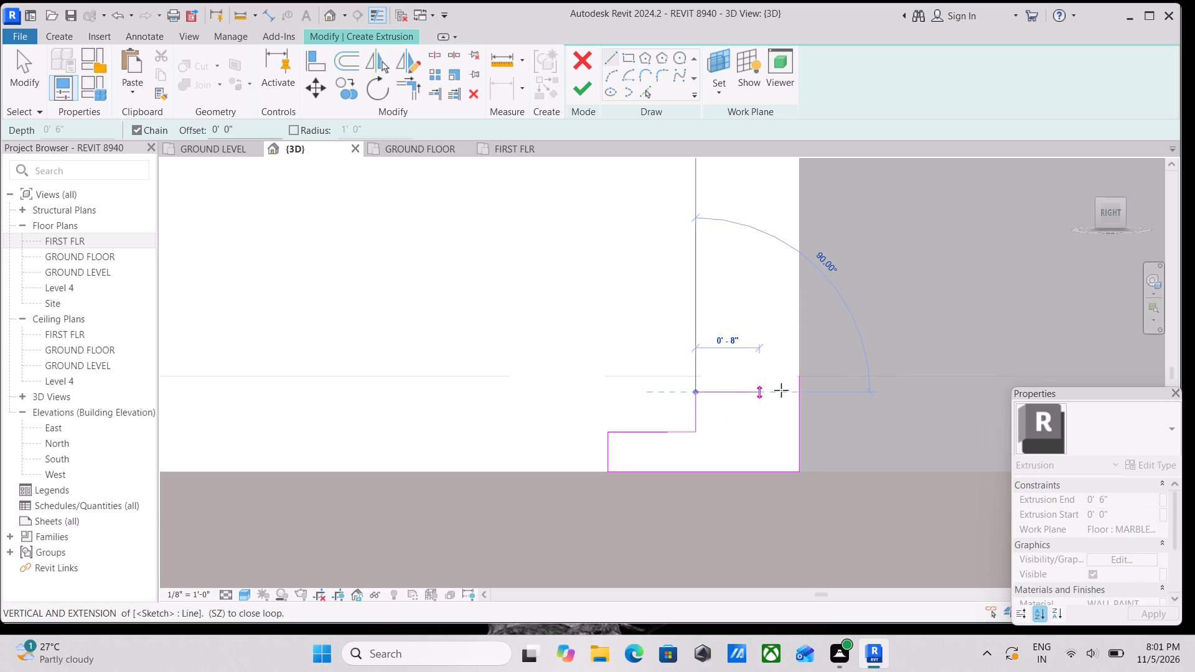
click(799, 391)
Delete the upper tread, the inner 5" riser and the 11" lower tread lines from the step profile.
scroll(799, 391, up, 1)
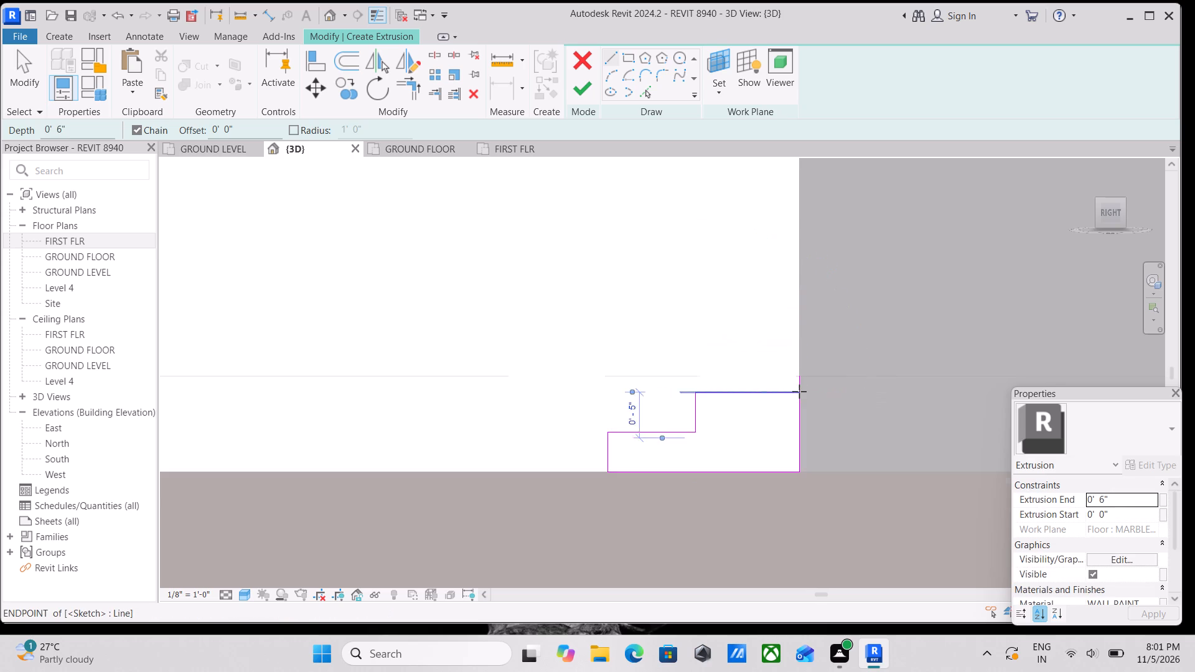
scroll(799, 391, up, 1)
key(Escape)
scroll(802, 415, up, 2)
key(Escape)
click(774, 386)
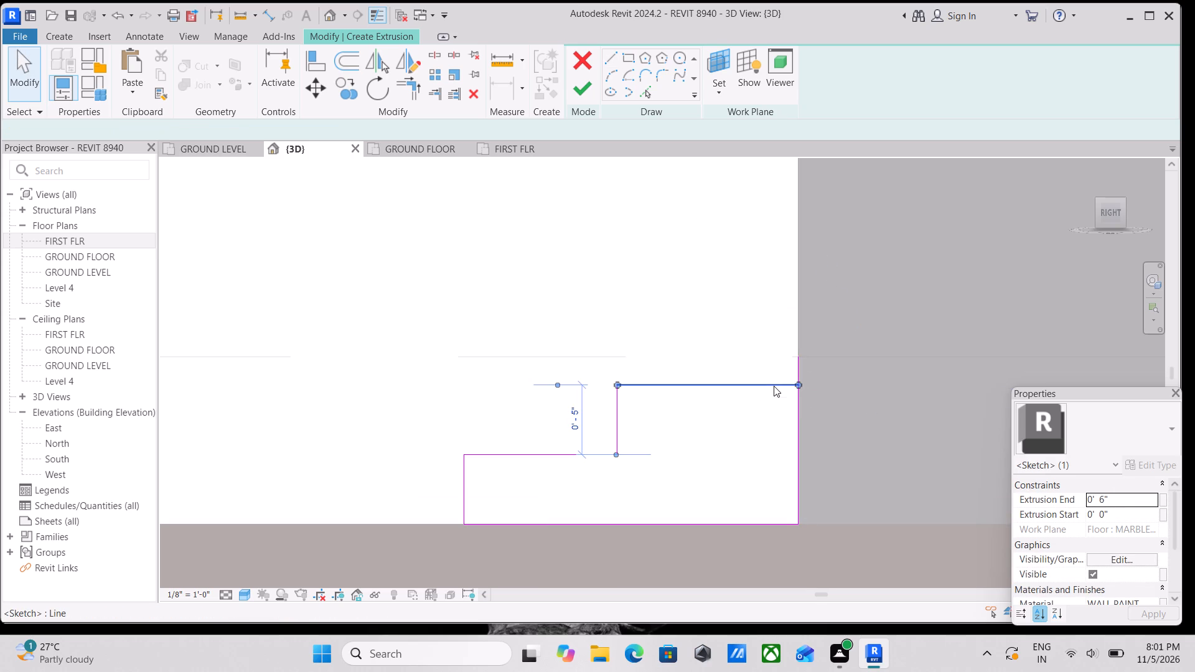
right_click(774, 386)
click(810, 396)
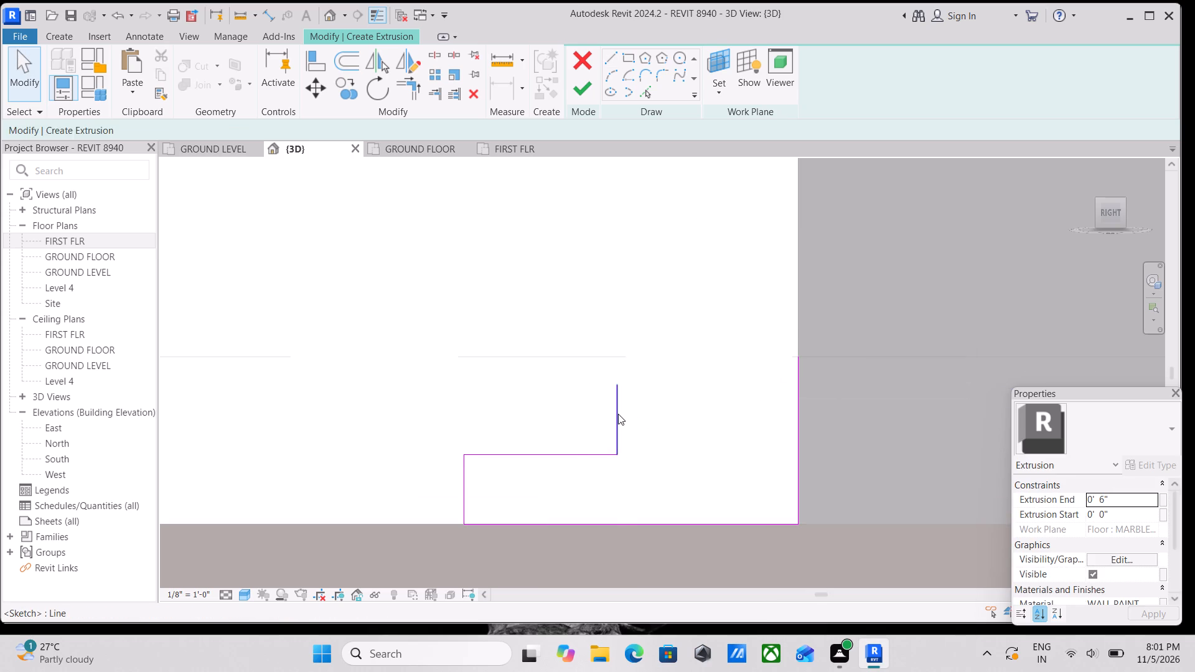
click(618, 414)
right_click(618, 414)
click(677, 162)
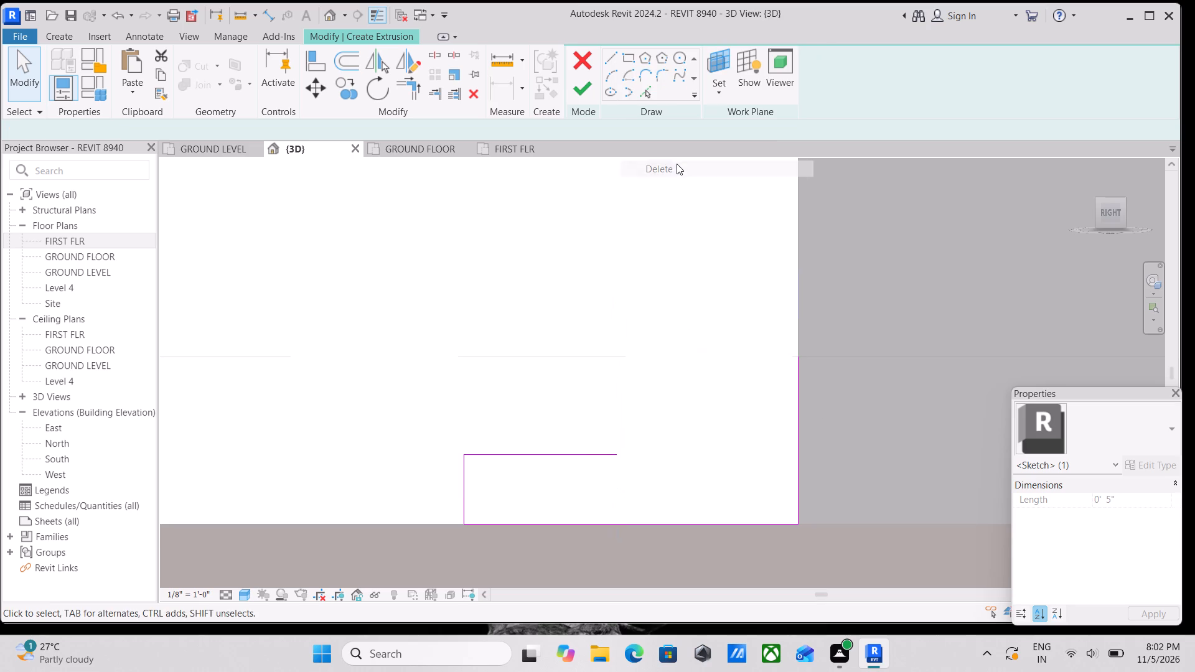
click(551, 444)
click(551, 451)
right_click(552, 451)
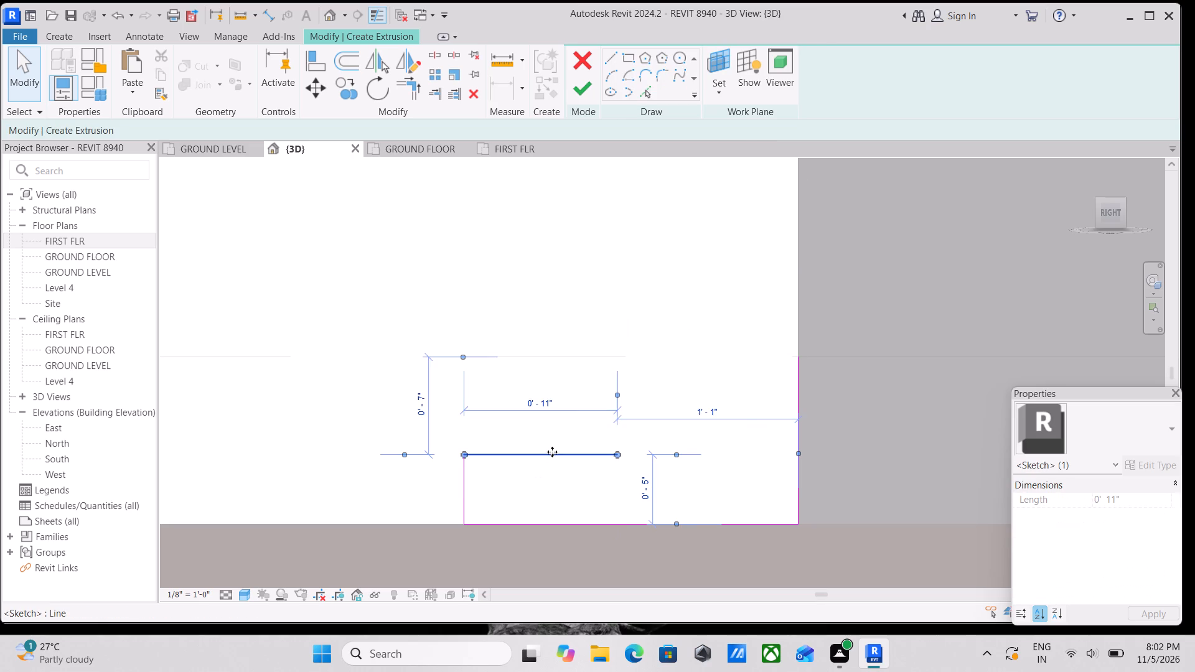
click(592, 212)
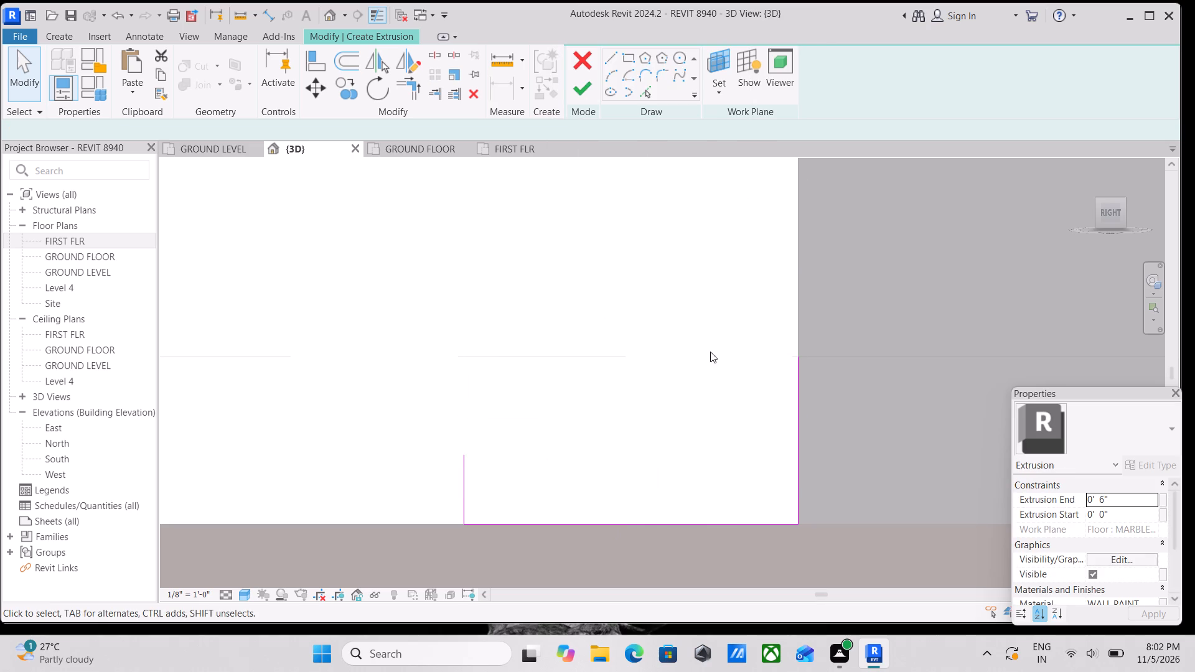
Redraw the profile from the floor's top corner with an 8" upper tread, 6" riser and 1'-4" lower tread closing onto the outer riser; finish the sketch.
click(605, 49)
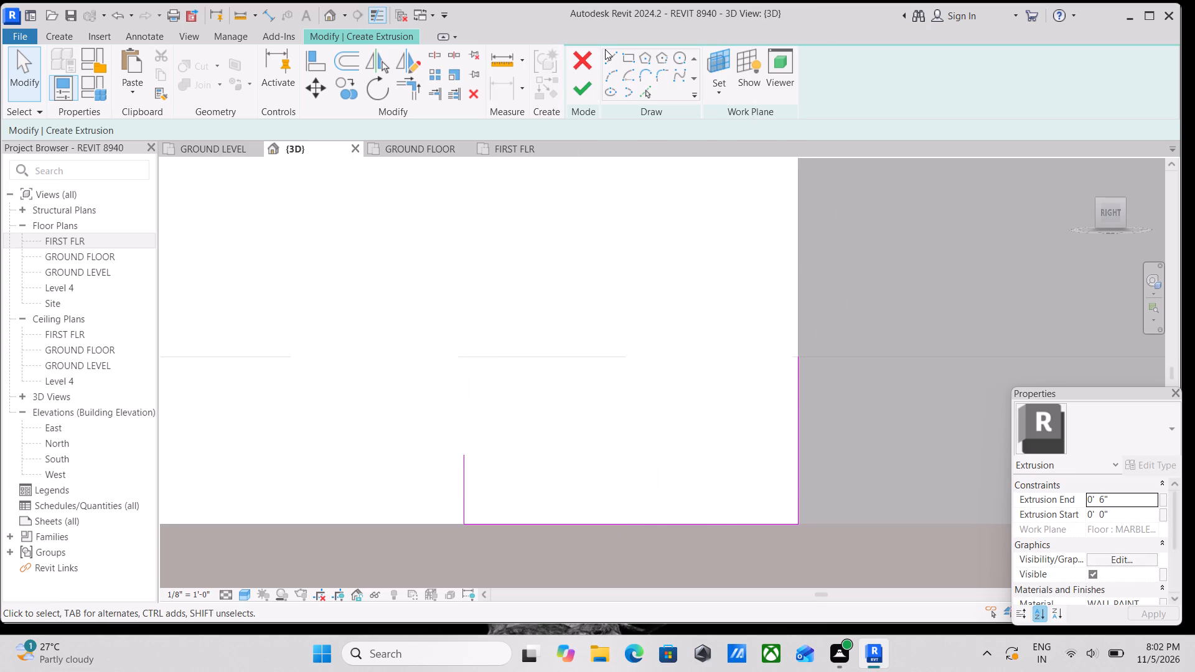
click(610, 55)
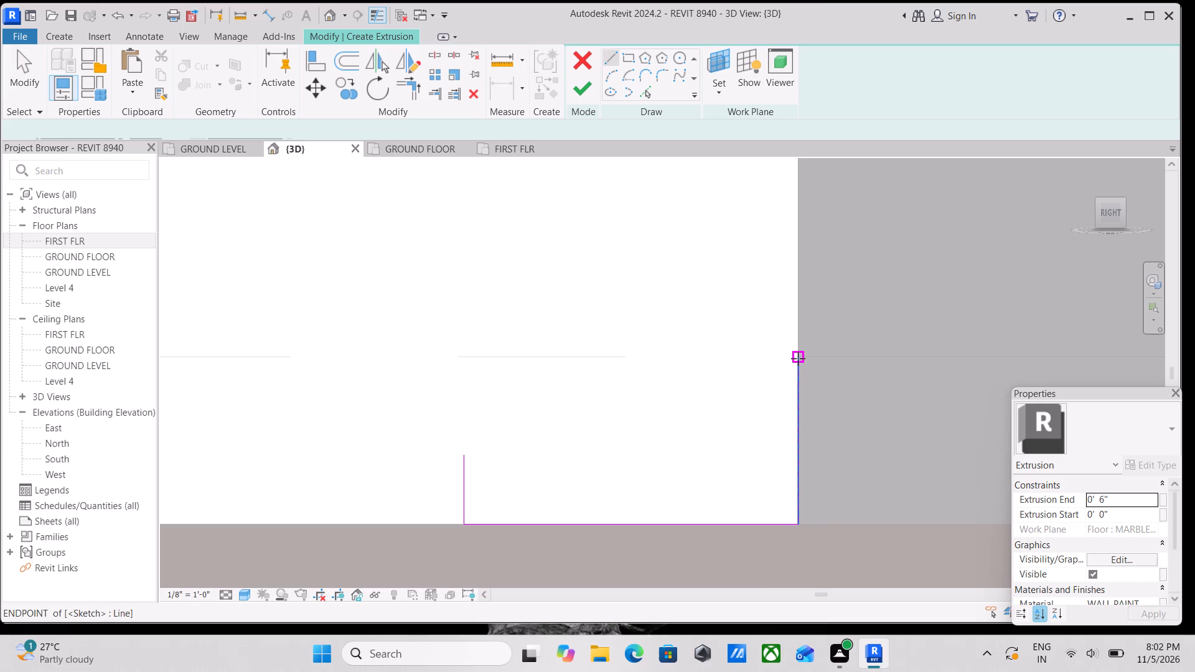
click(799, 358)
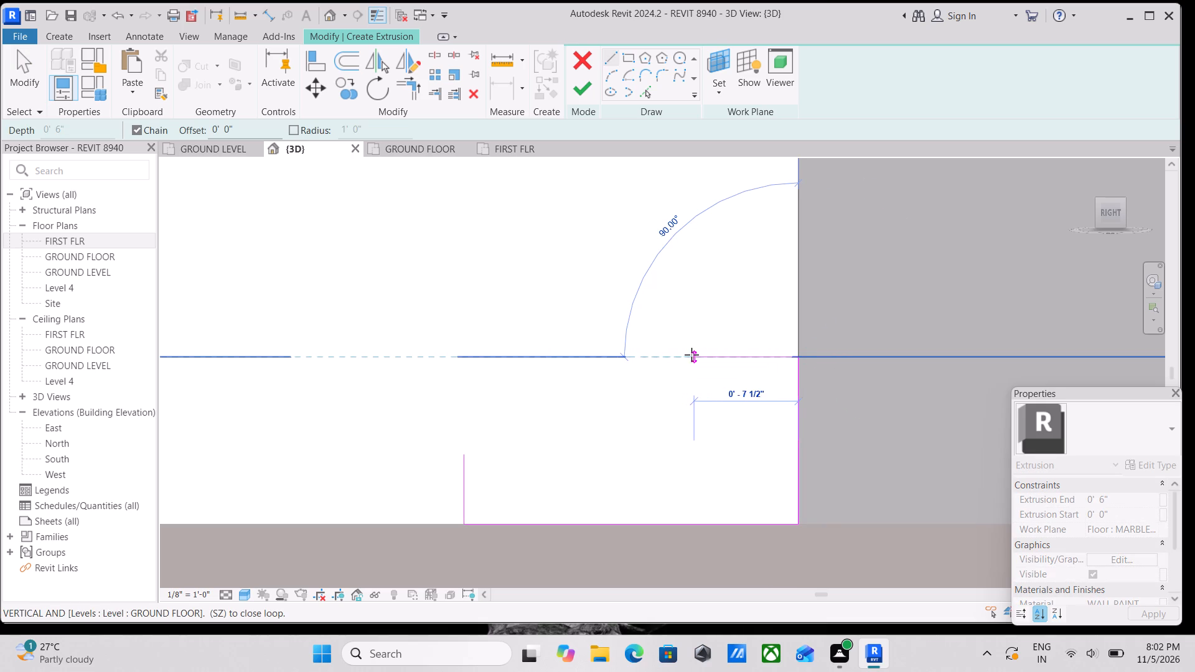
click(687, 354)
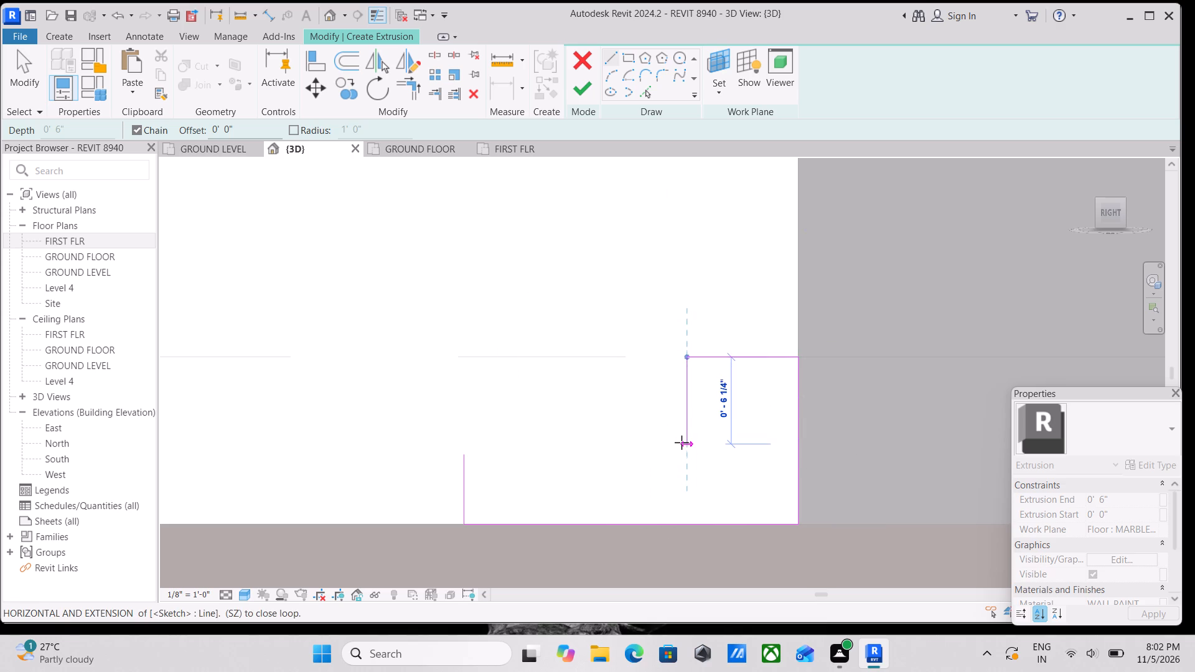
click(682, 441)
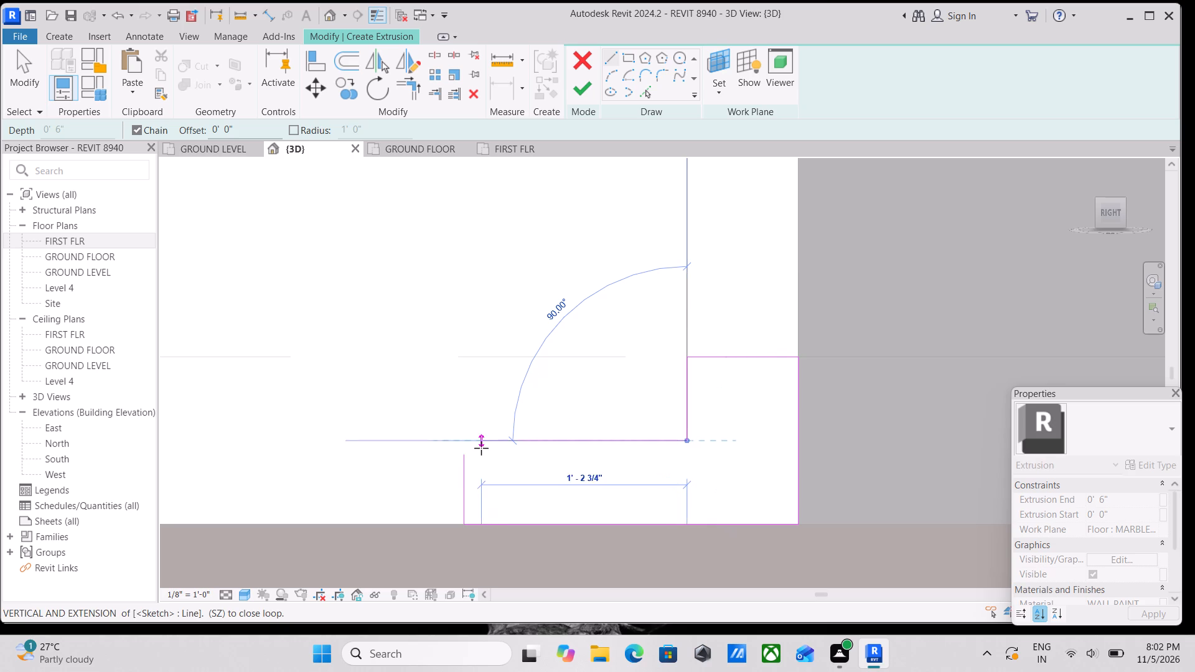
click(463, 442)
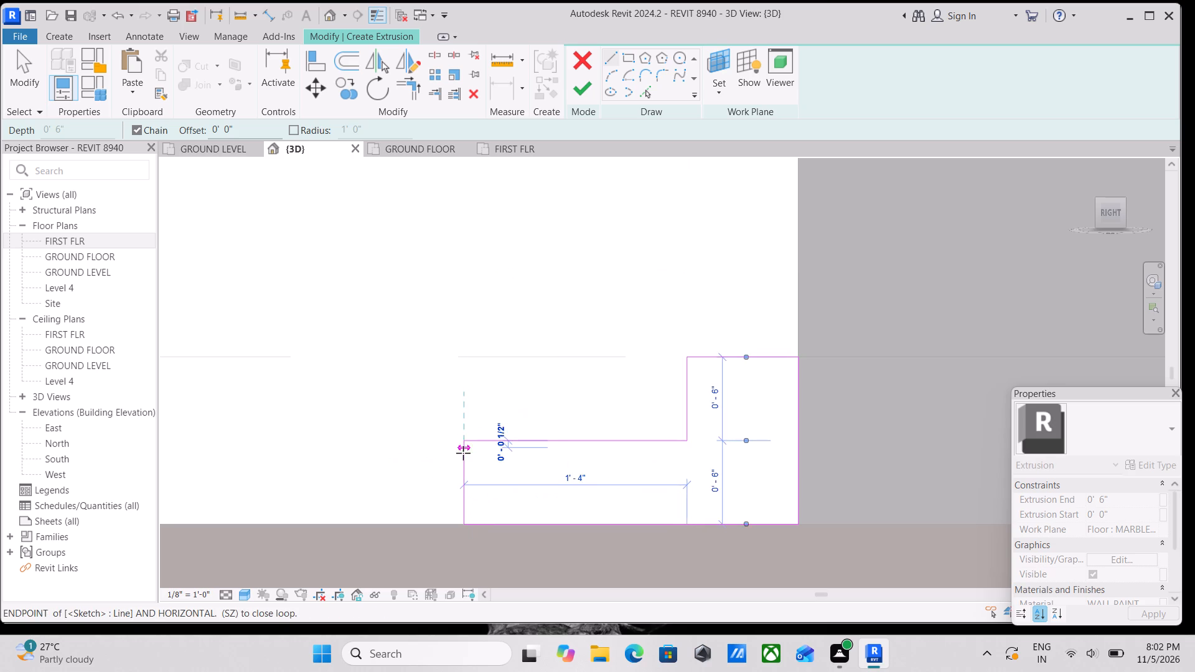
click(464, 458)
scroll(464, 458, down, 2)
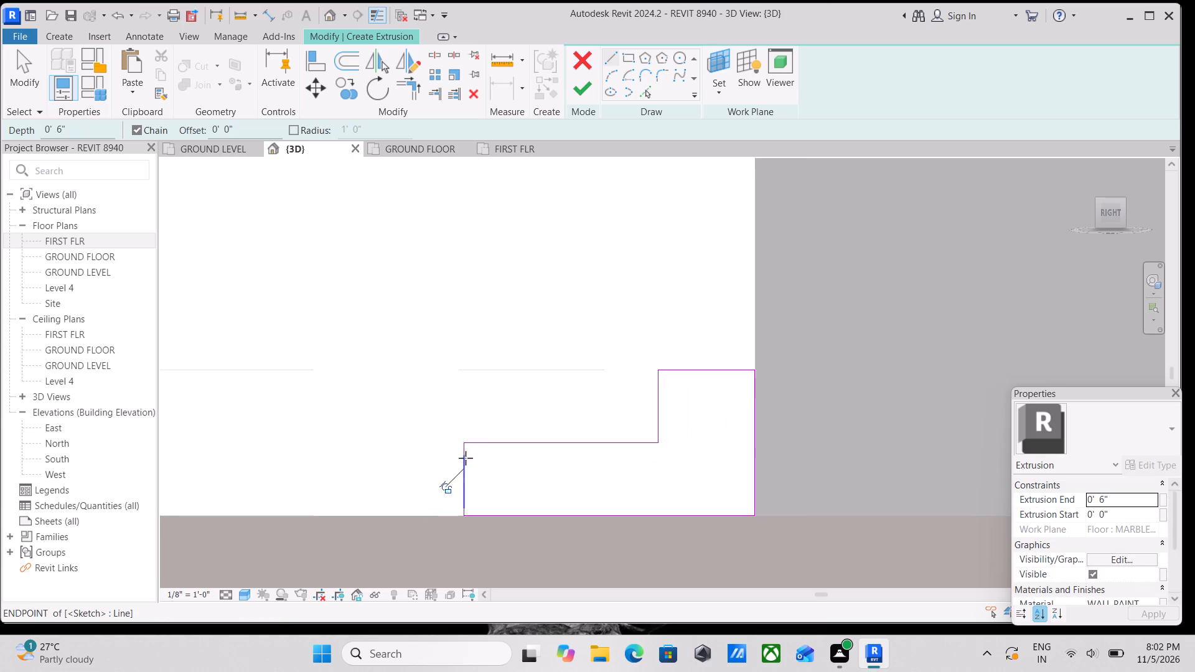
key(Escape)
scroll(517, 454, down, 2)
key(Escape)
scroll(538, 475, down, 4)
middle_drag(533, 482, 561, 501)
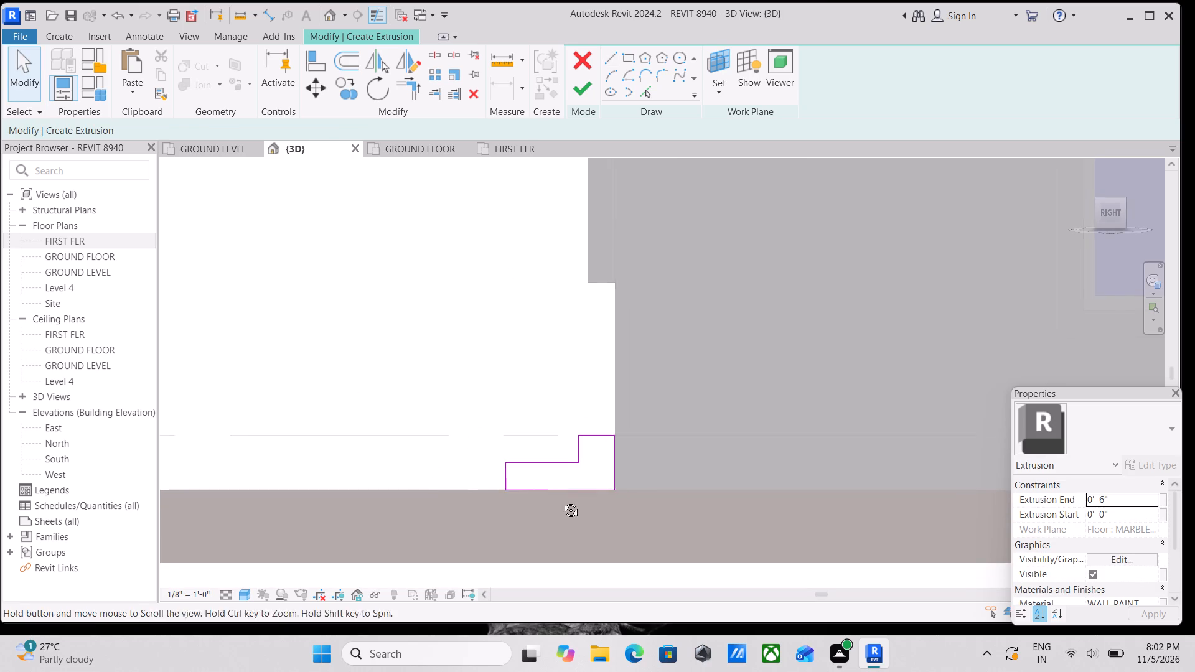
middle_drag(561, 501, 480, 441)
scroll(502, 457, down, 3)
scroll(594, 473, down, 3)
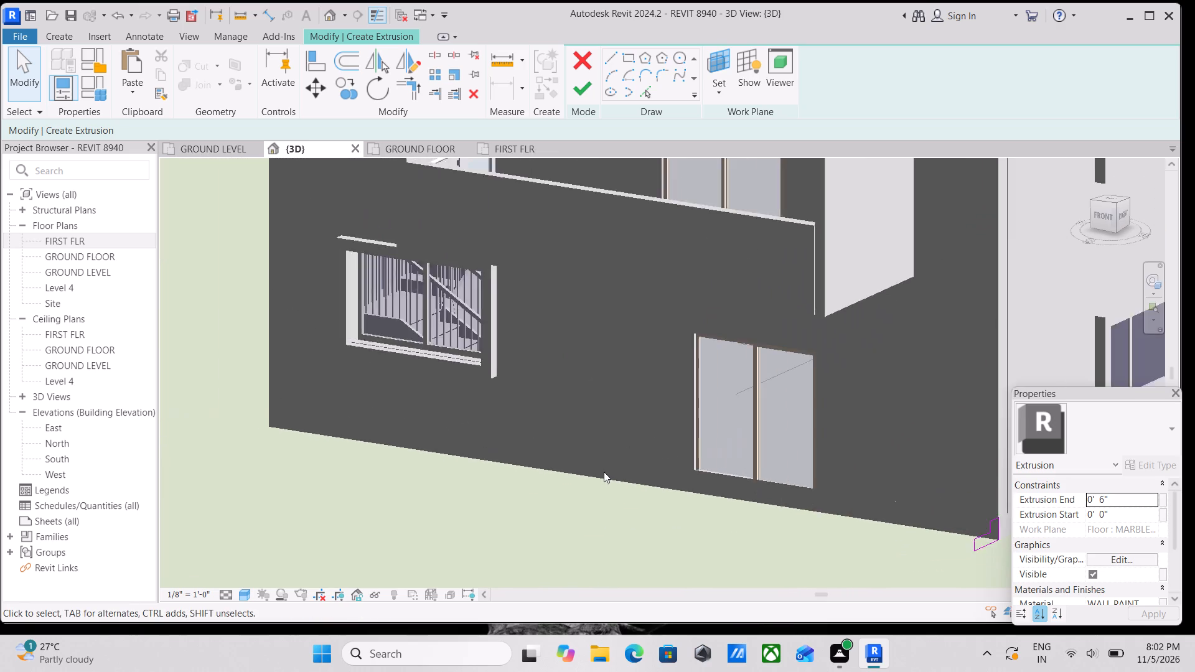
scroll(604, 472, down, 2)
middle_drag(617, 471, 605, 465)
click(594, 95)
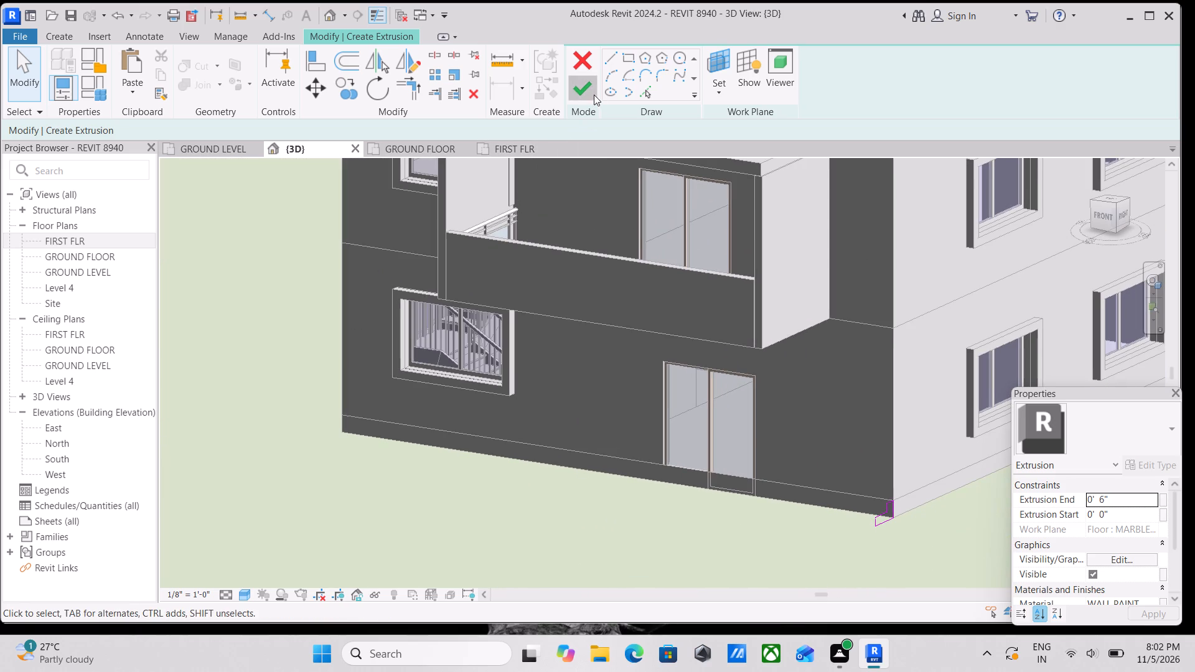
Assign the Concrete, Cast-in-Place gray material to the steps extrusion and finish the in-place model.
scroll(931, 502, down, 2)
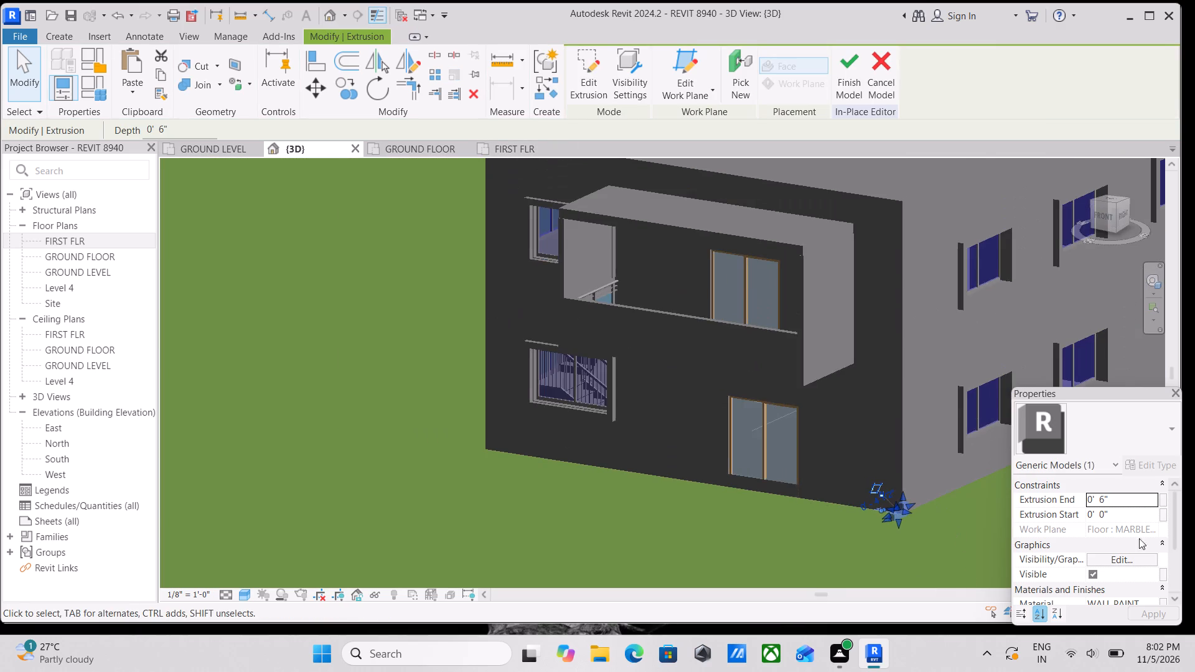
scroll(1160, 537, down, 2)
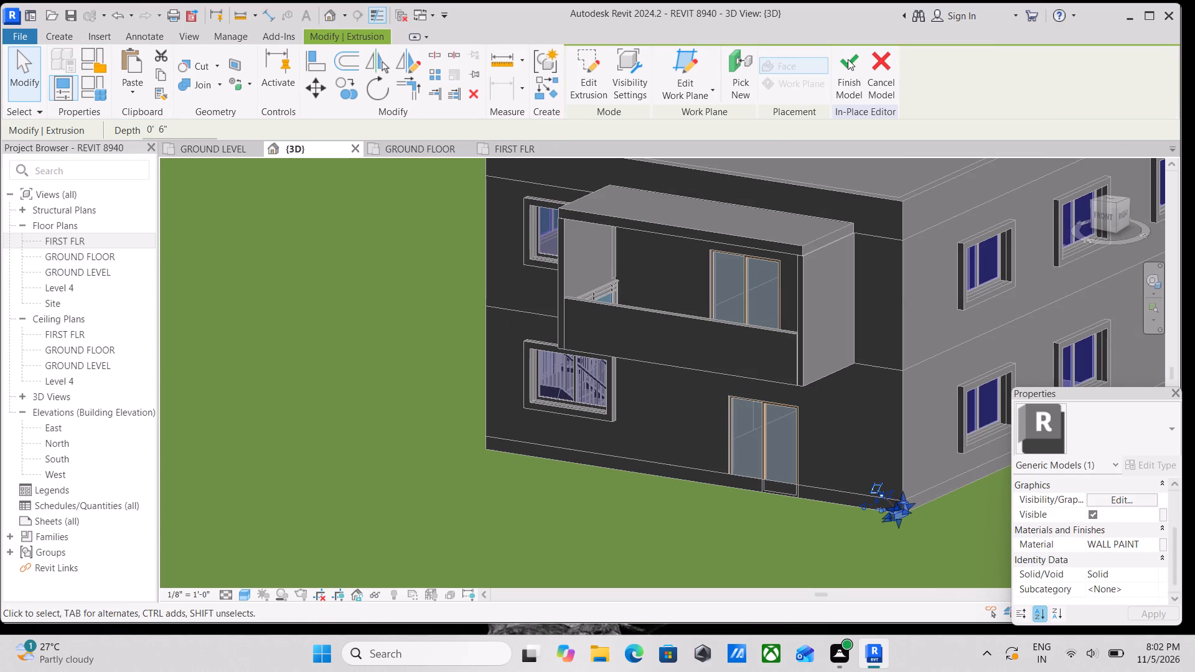
click(1146, 544)
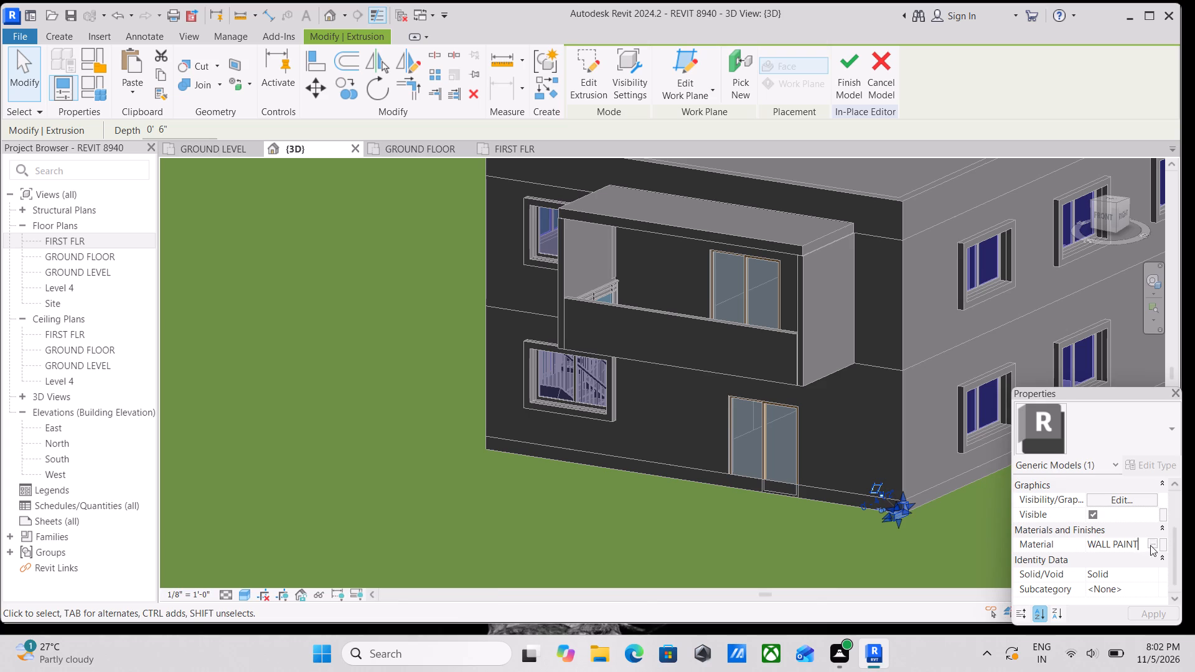
click(1155, 545)
click(1153, 546)
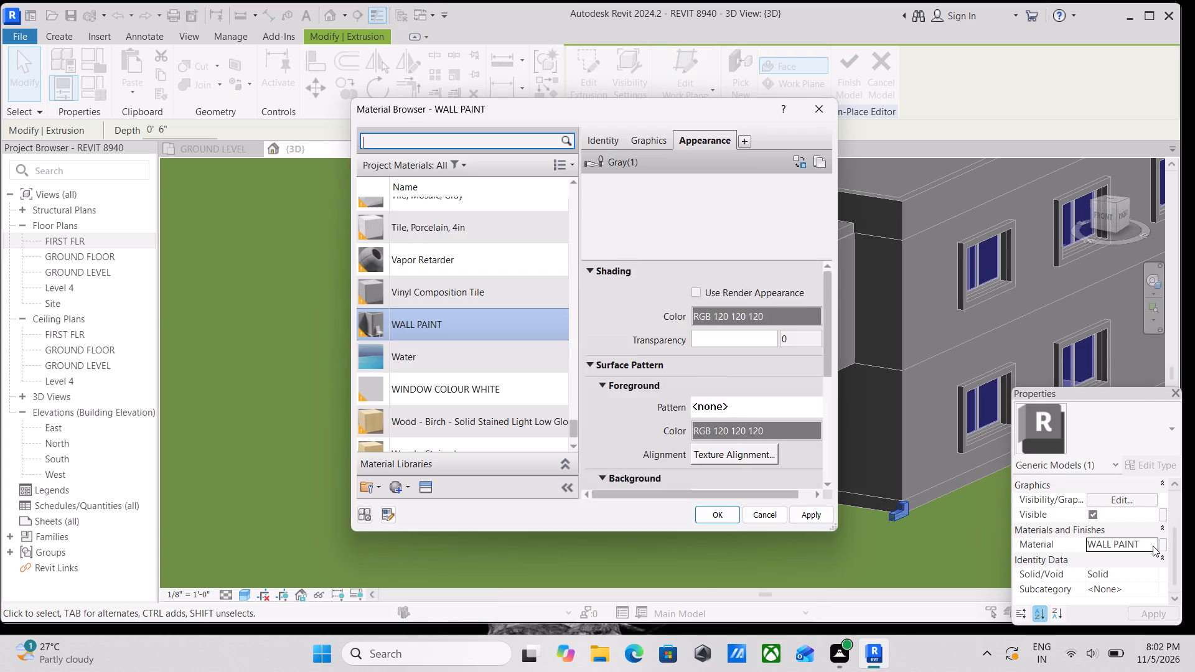
click(406, 141)
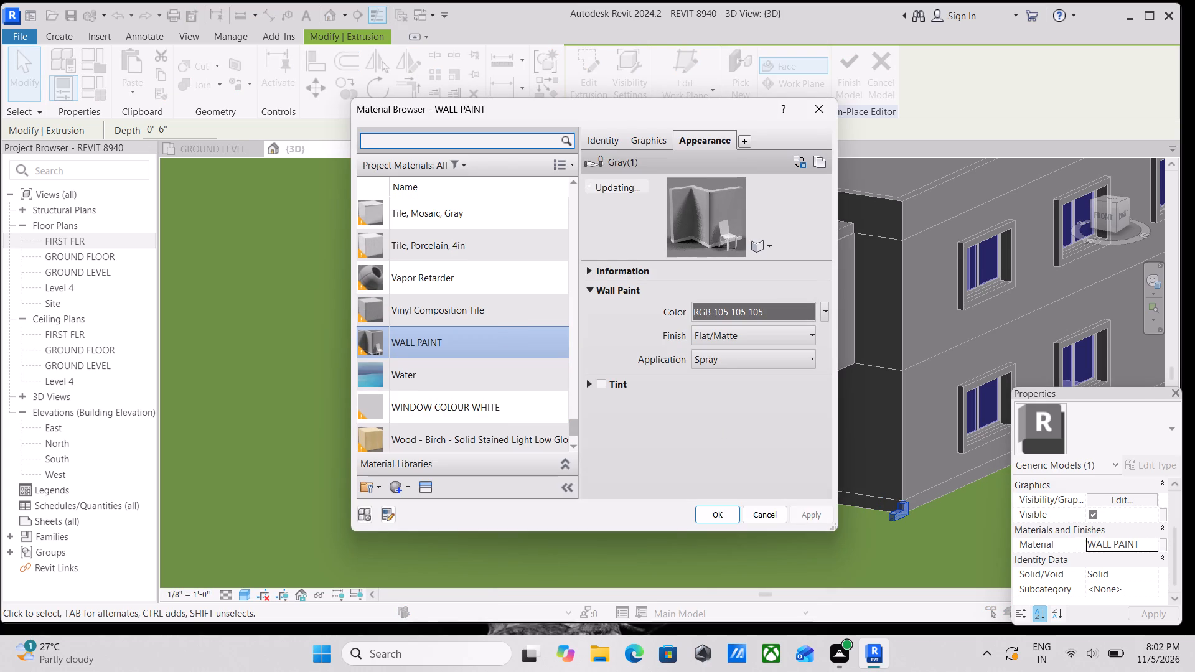
text(CAS)
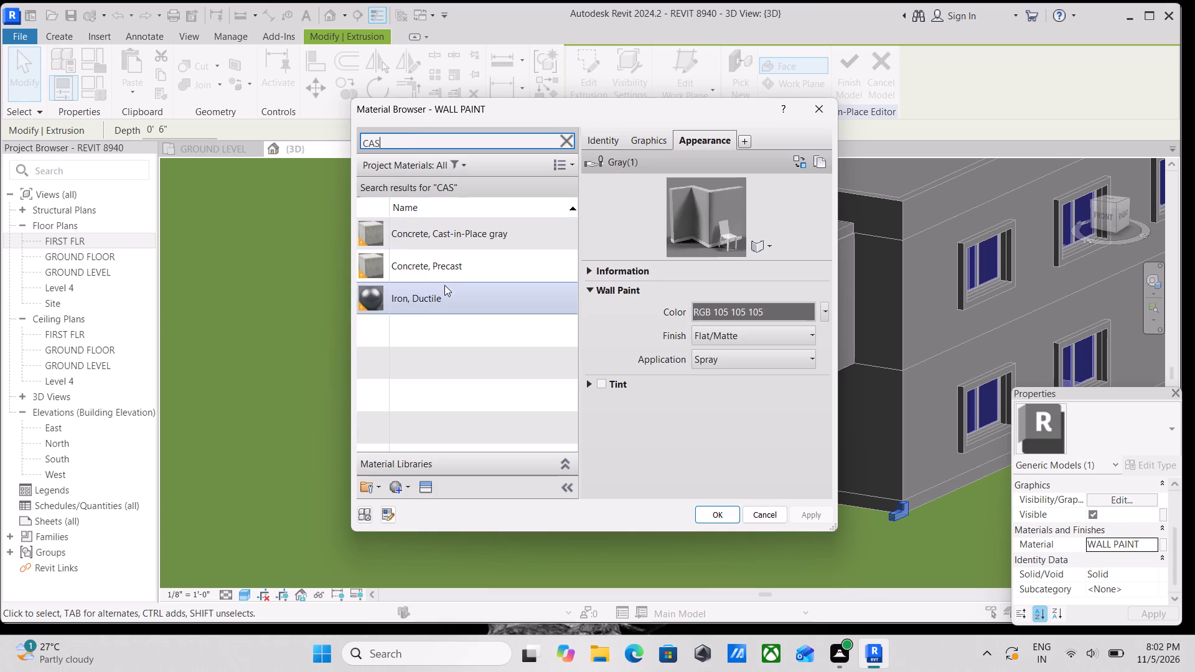
double_click(471, 243)
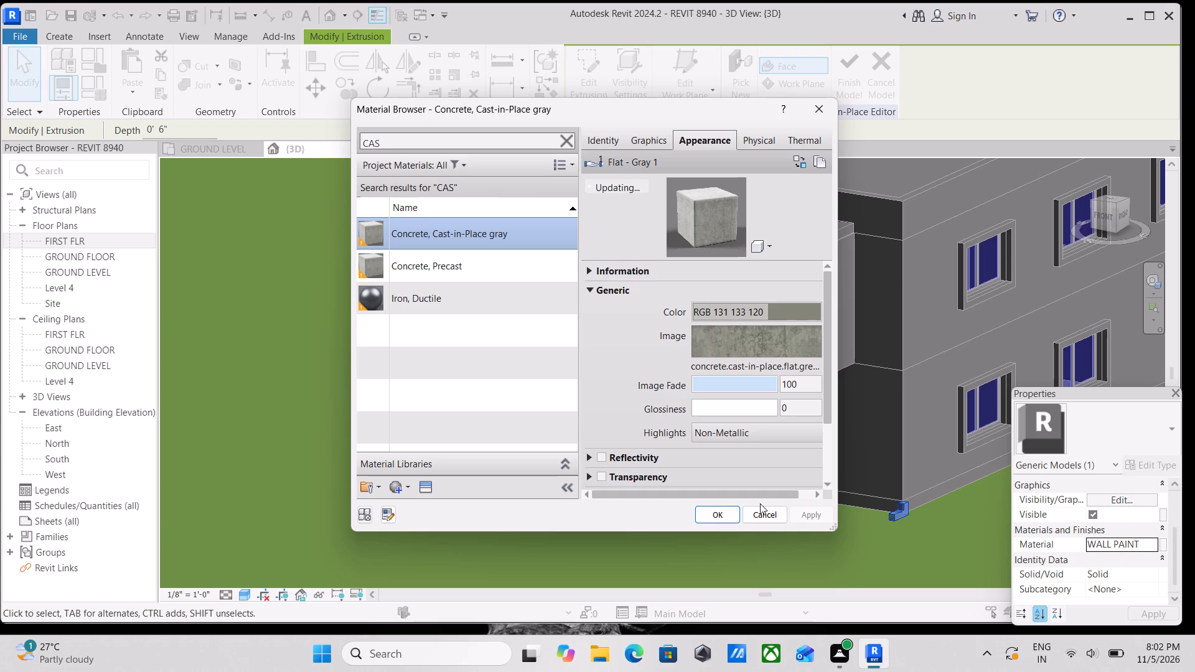
click(715, 510)
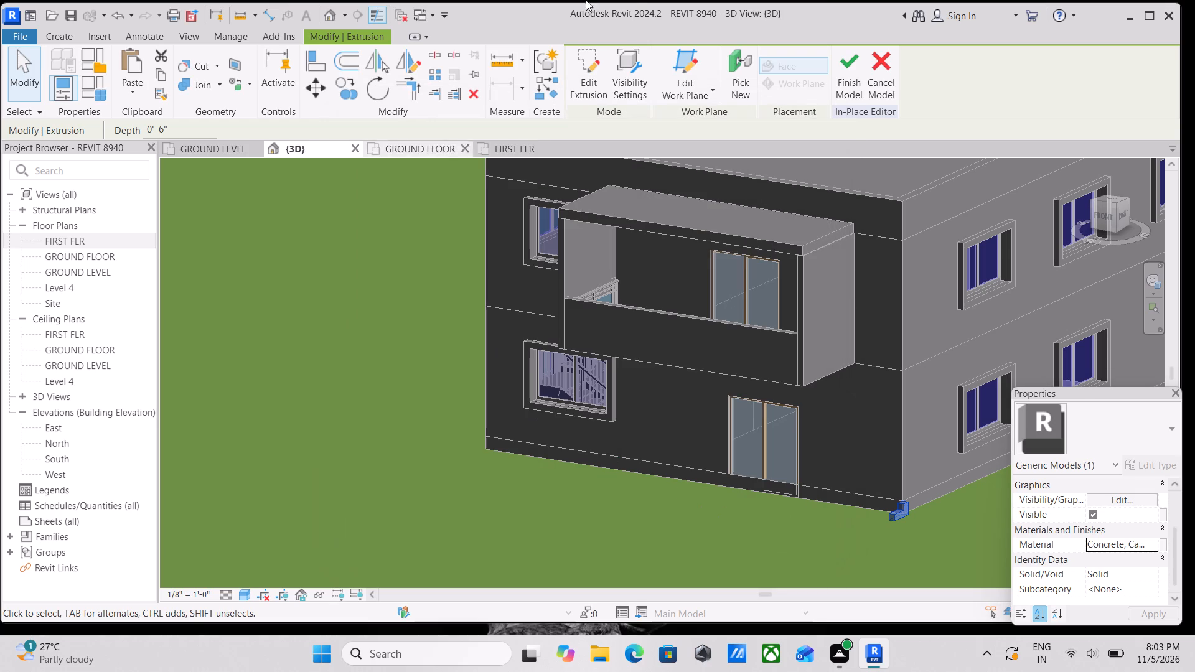
click(851, 72)
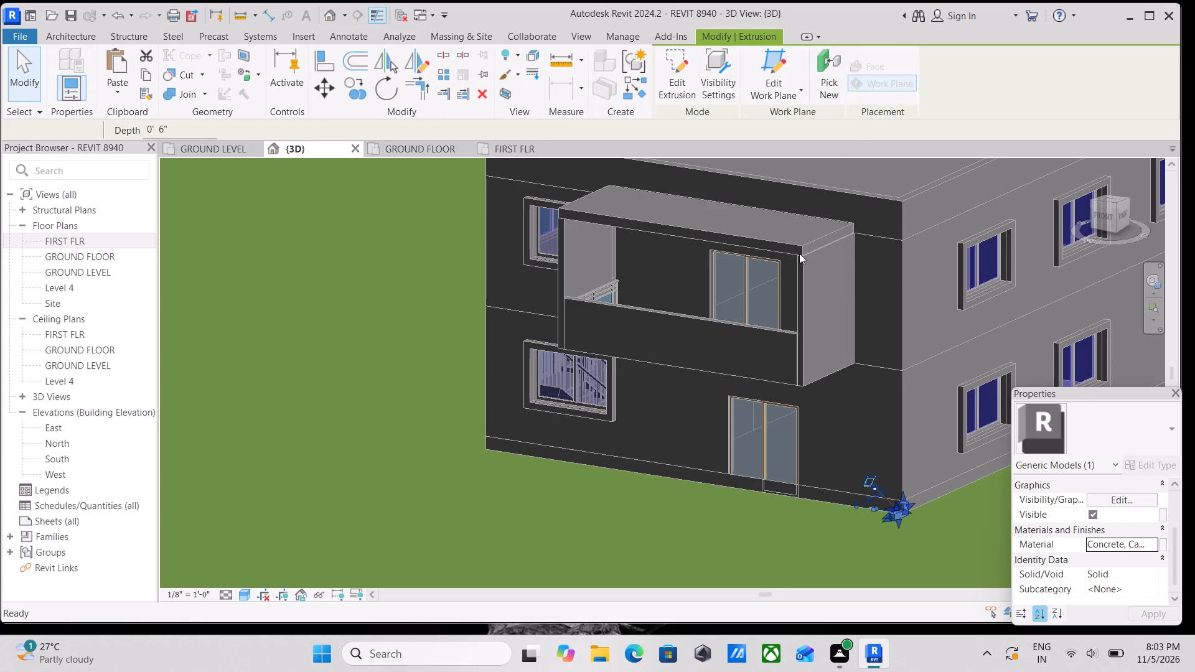
Stretch the steps from the house corner along the front wall to the far jamb of the ground-floor door.
scroll(938, 641, down, 3)
shift+middle_drag(863, 620, 809, 586)
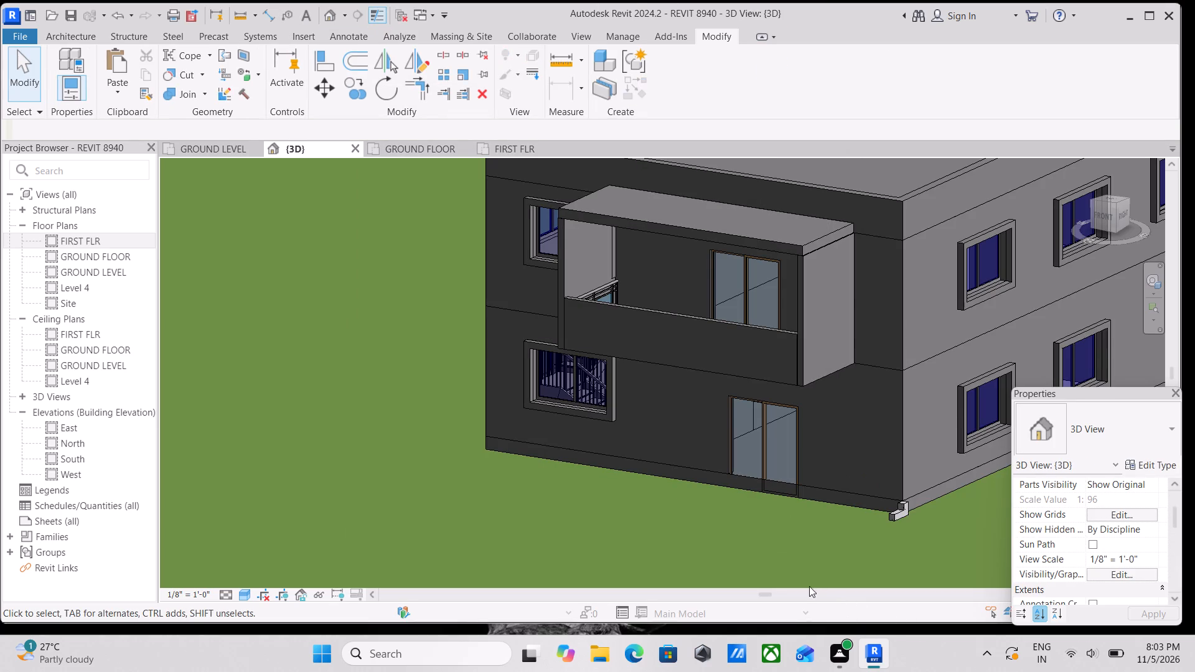
shift+middle_drag(809, 586, 811, 588)
scroll(775, 550, down, 3)
middle_drag(744, 517, 618, 474)
shift+middle_drag(642, 481, 711, 534)
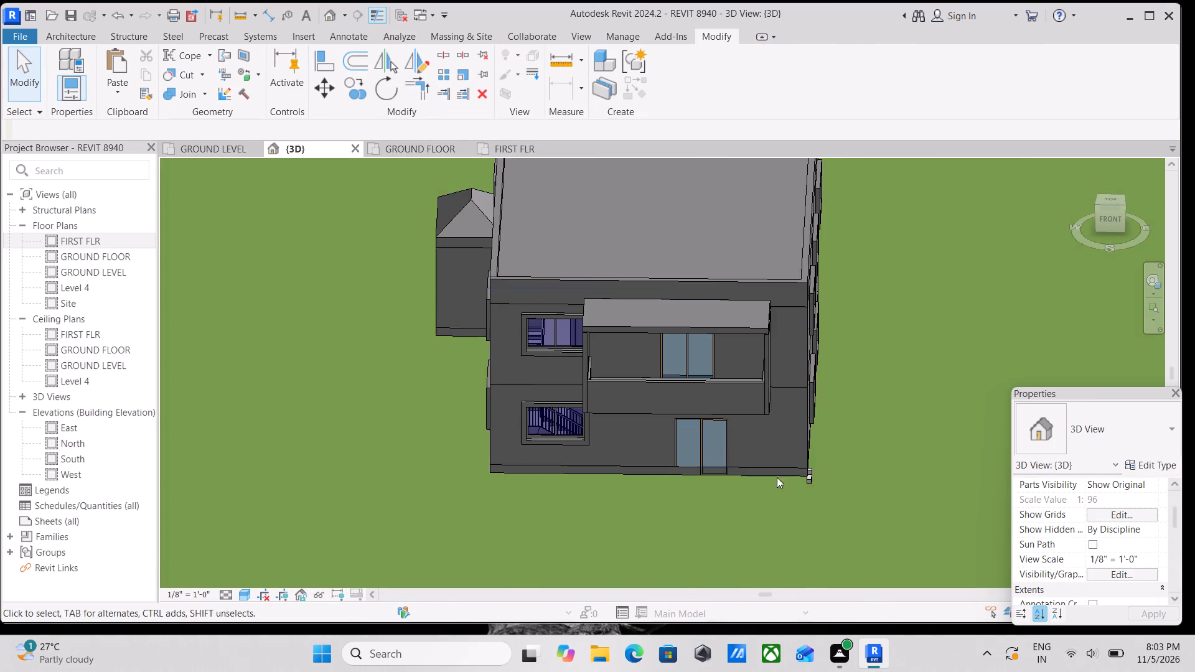
scroll(819, 474, up, 5)
click(803, 478)
scroll(800, 481, up, 2)
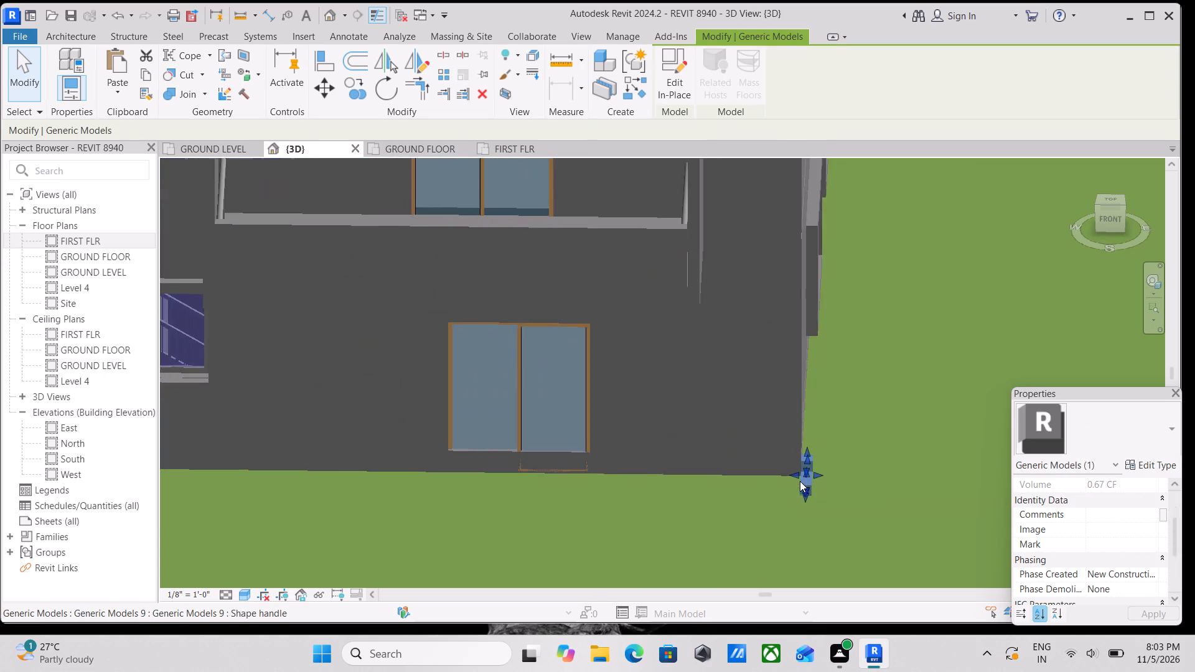
scroll(800, 481, up, 3)
drag(794, 469, 452, 463)
scroll(453, 469, down, 1)
middle_drag(453, 469, 495, 478)
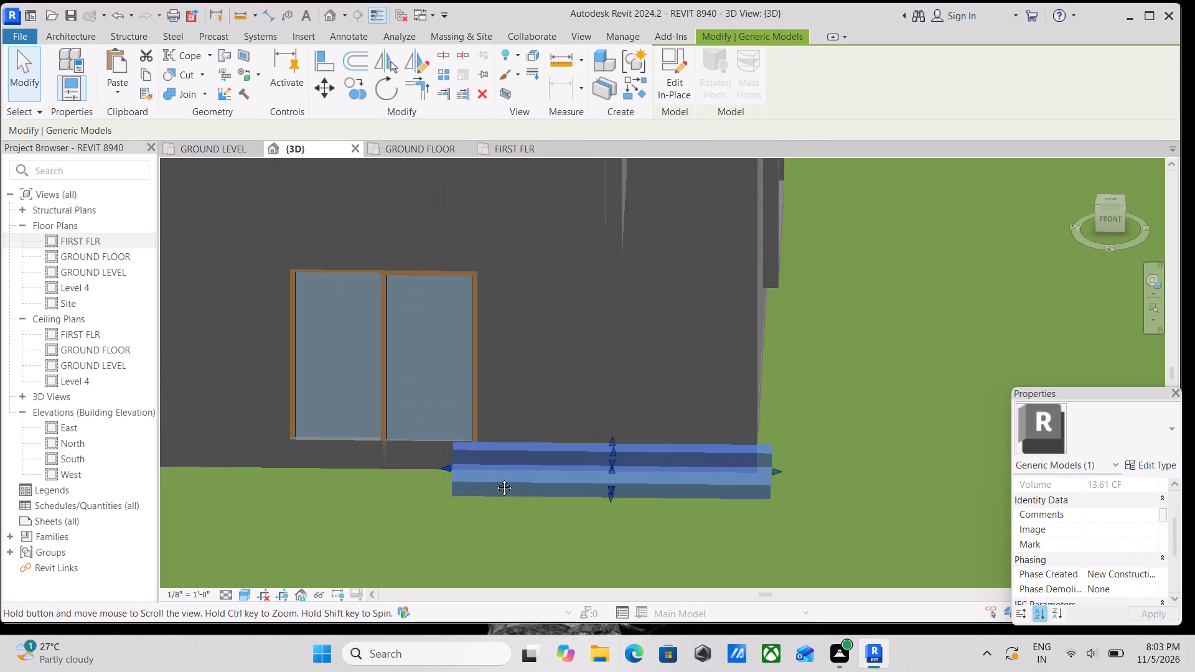
middle_drag(495, 478, 730, 478)
scroll(609, 509, down, 2)
middle_drag(601, 505, 736, 514)
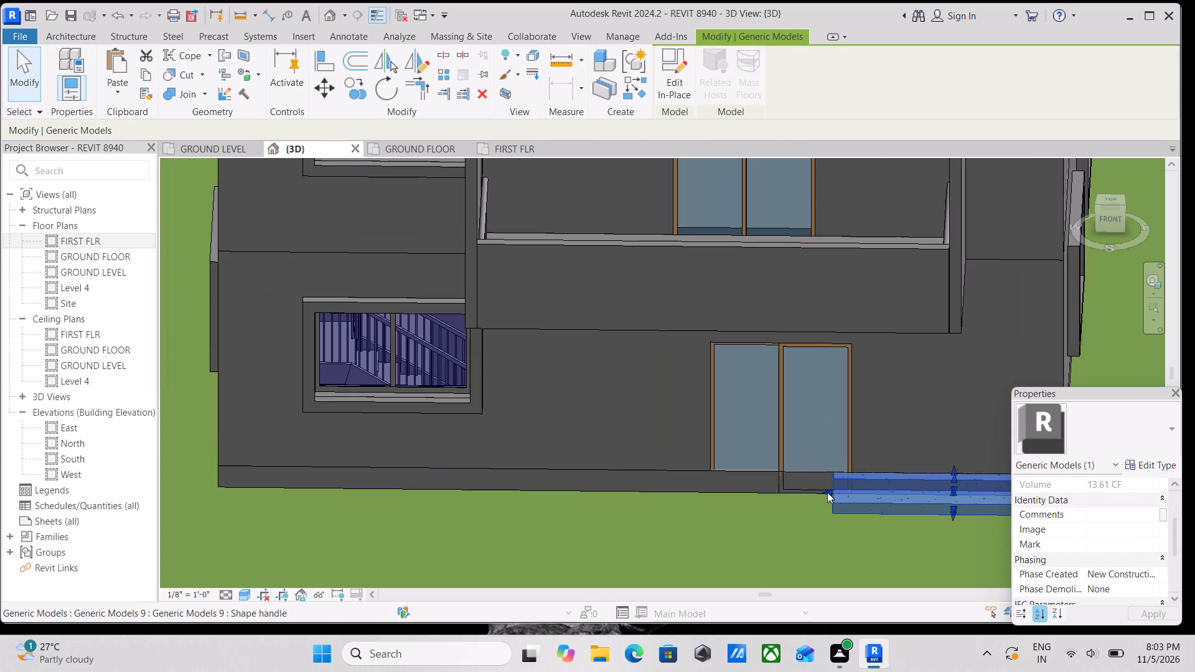
drag(827, 492, 709, 493)
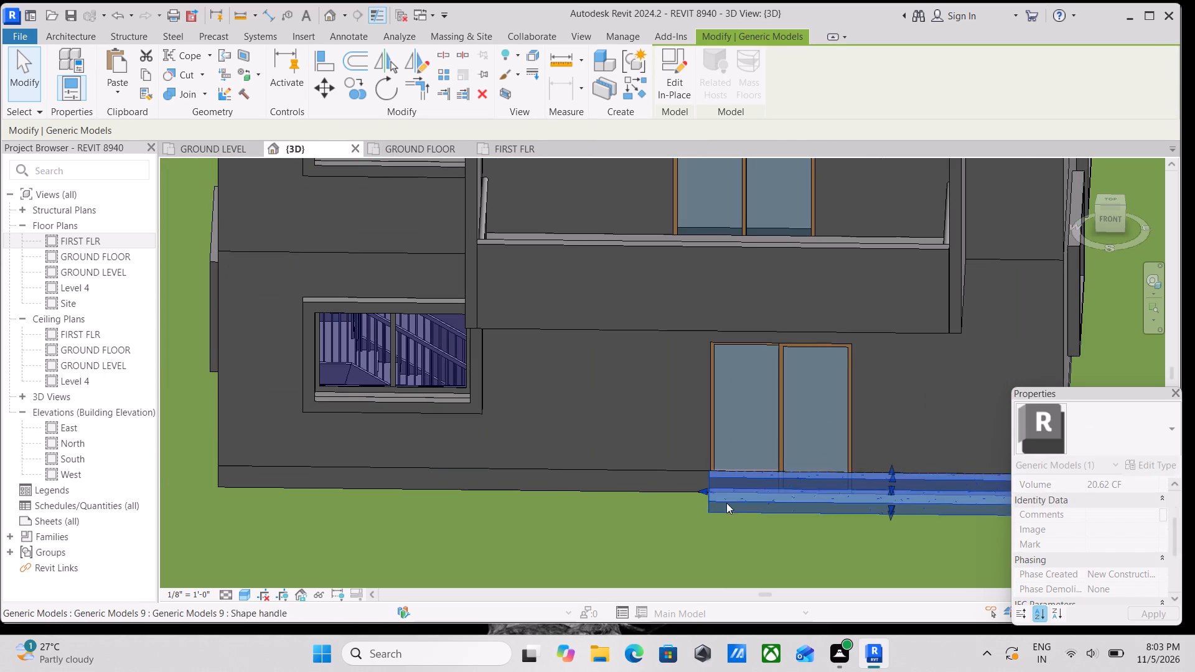
middle_drag(744, 510, 576, 518)
key(Escape)
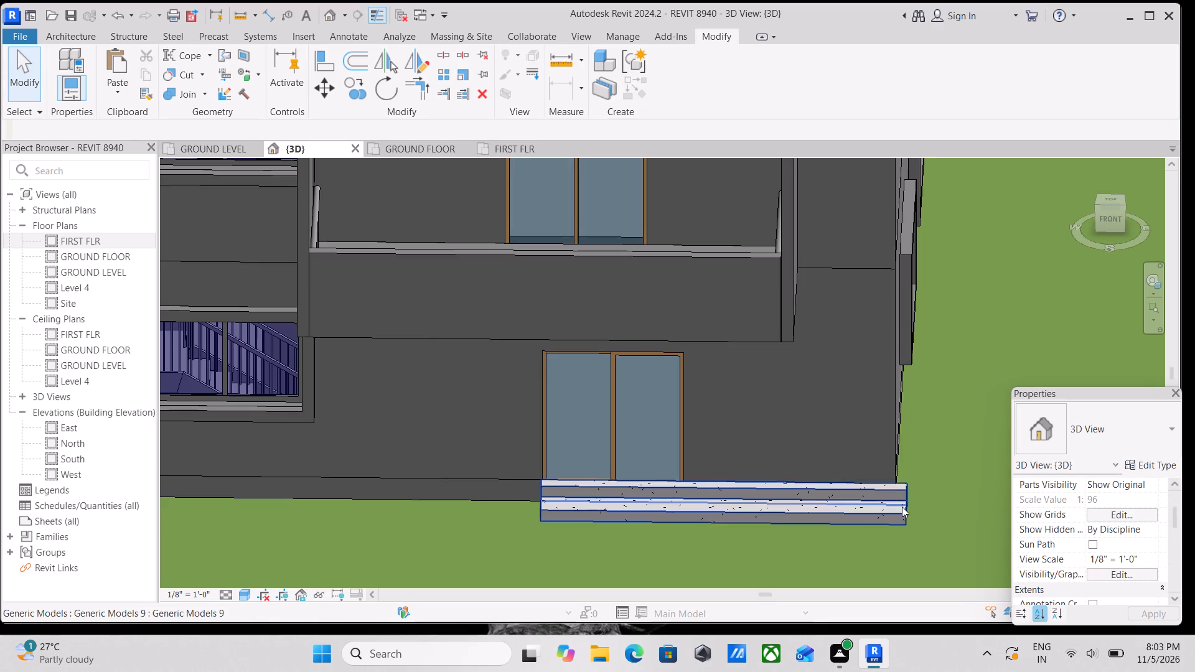
Pull the steps' house-corner end back to the near jamb so they span only the ground-floor door's width.
click(902, 506)
drag(912, 499, 698, 498)
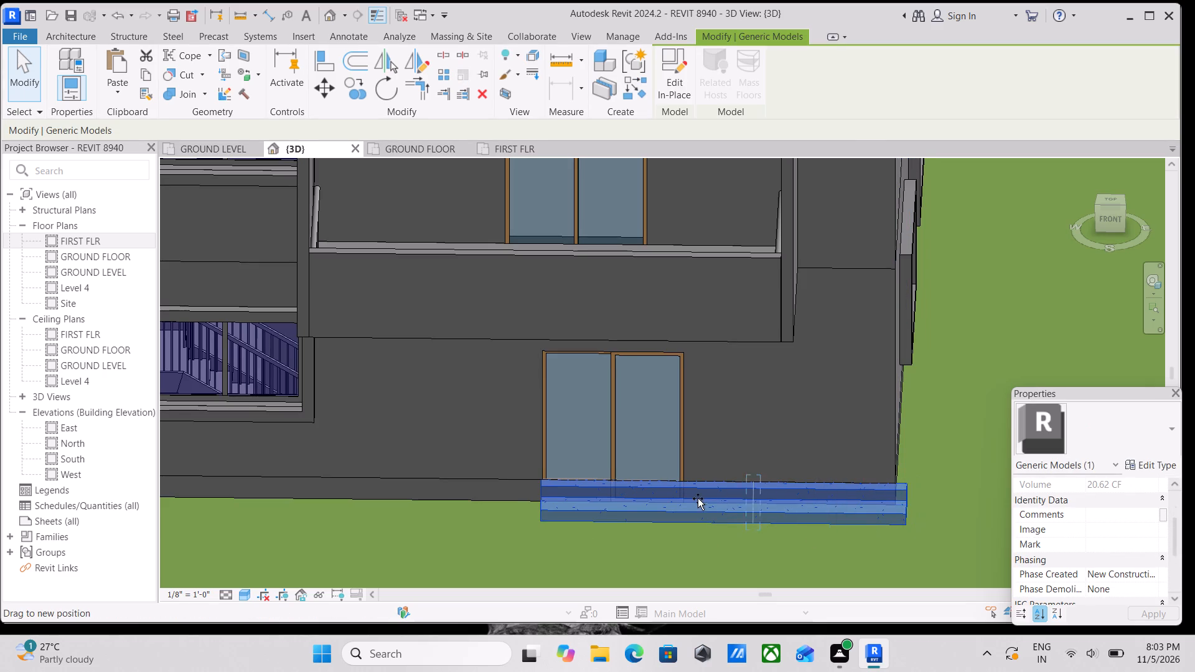
drag(698, 498, 687, 498)
key(Escape)
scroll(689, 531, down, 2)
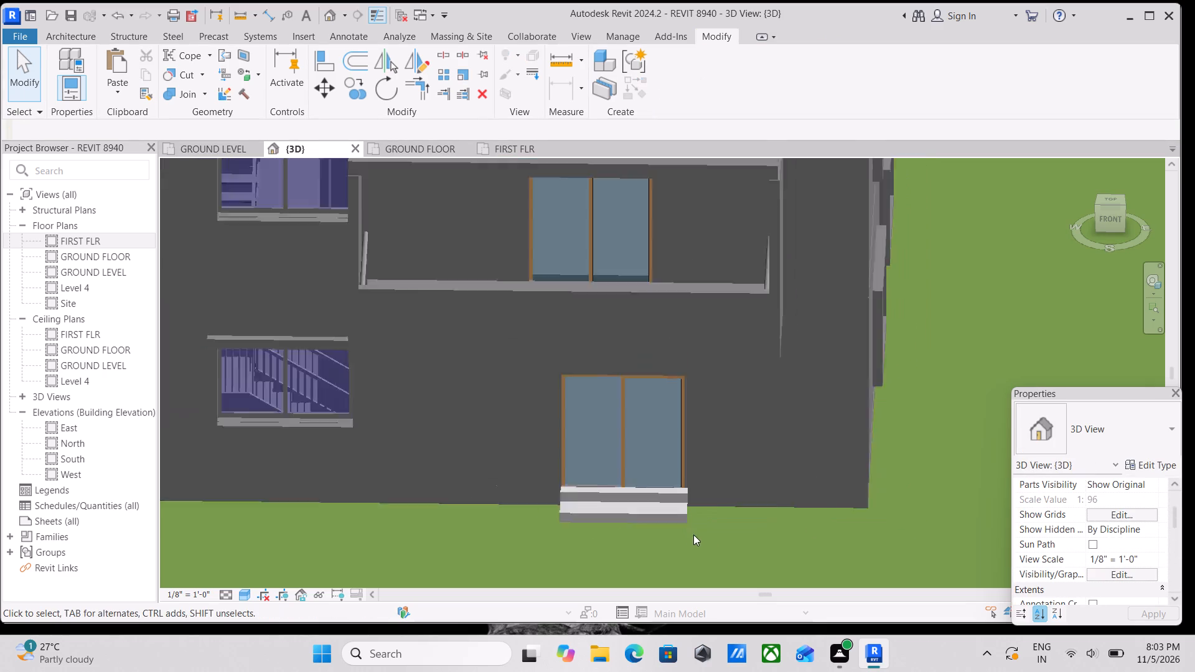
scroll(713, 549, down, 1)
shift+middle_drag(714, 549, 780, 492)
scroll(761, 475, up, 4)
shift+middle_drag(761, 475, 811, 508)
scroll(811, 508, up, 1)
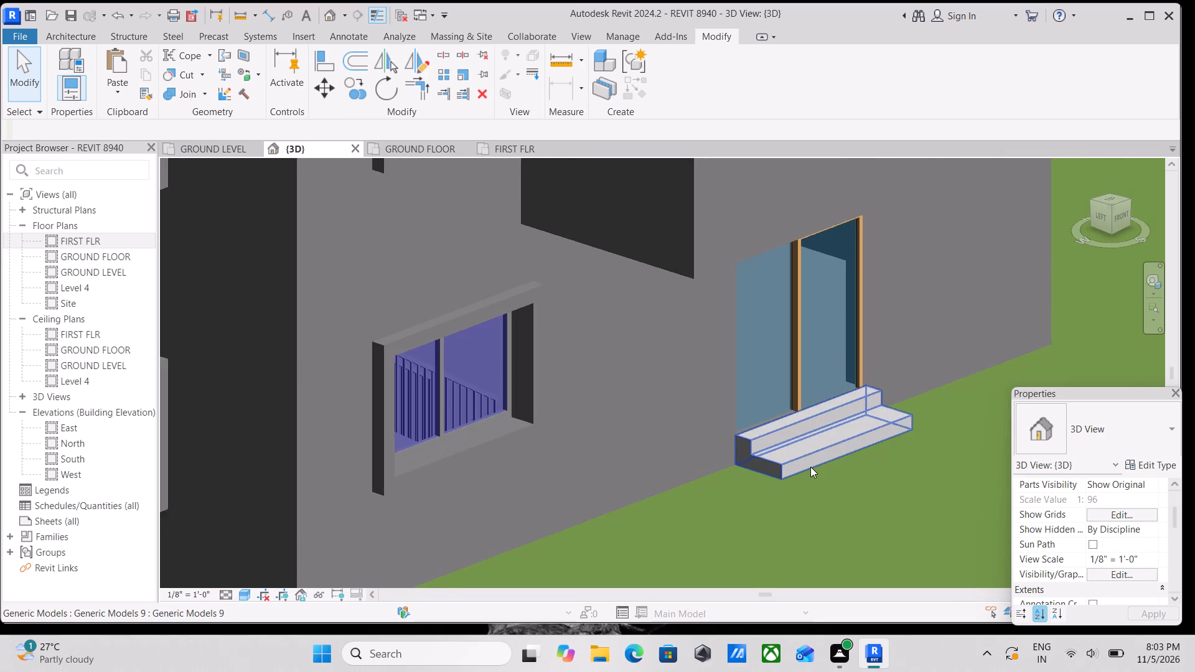
Examine the entrance steps at the ground-floor door and the house exterior from the front and side in 3D.
scroll(810, 467, up, 3)
shift+middle_drag(810, 467, 727, 516)
scroll(727, 516, up, 1)
scroll(678, 539, down, 1)
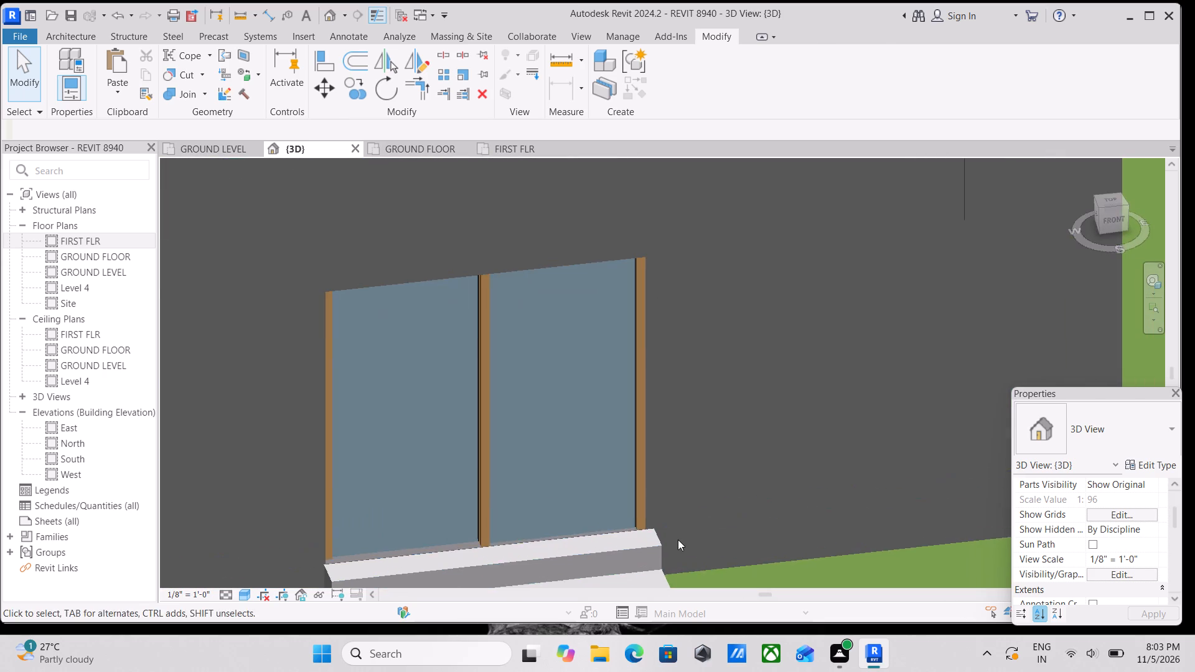
scroll(678, 539, down, 2)
middle_drag(678, 536, 756, 472)
scroll(752, 477, up, 1)
scroll(619, 513, down, 3)
scroll(467, 525, down, 3)
scroll(610, 490, down, 4)
middle_drag(611, 490, 664, 496)
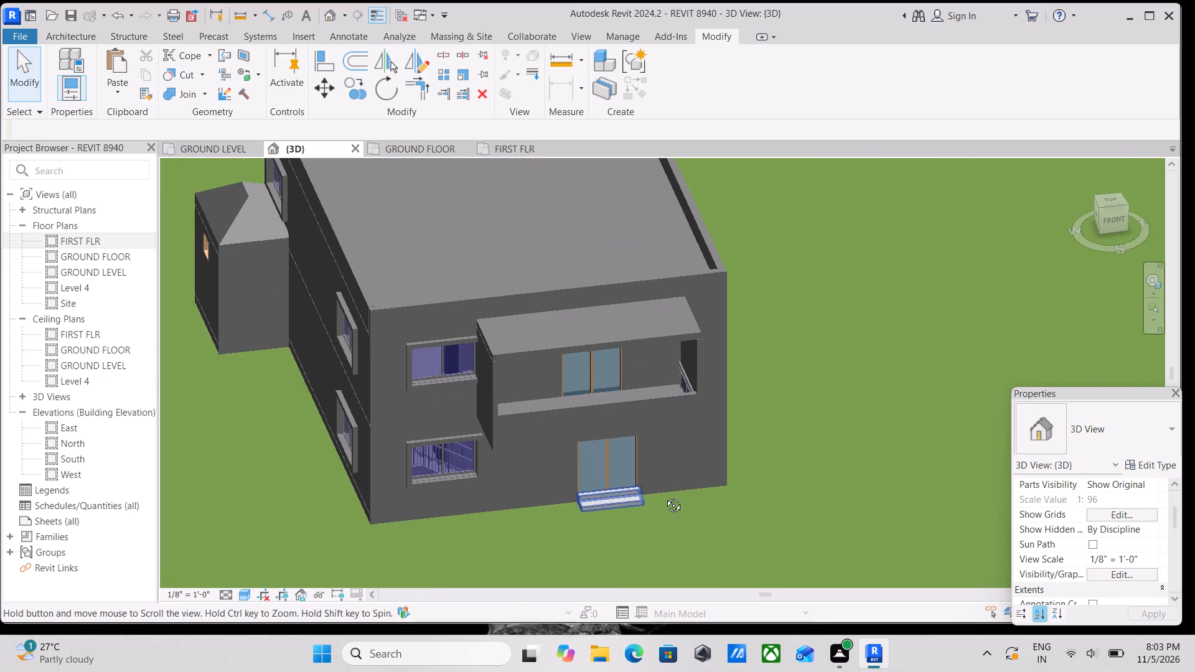
middle_drag(664, 496, 616, 439)
middle_drag(520, 481, 520, 449)
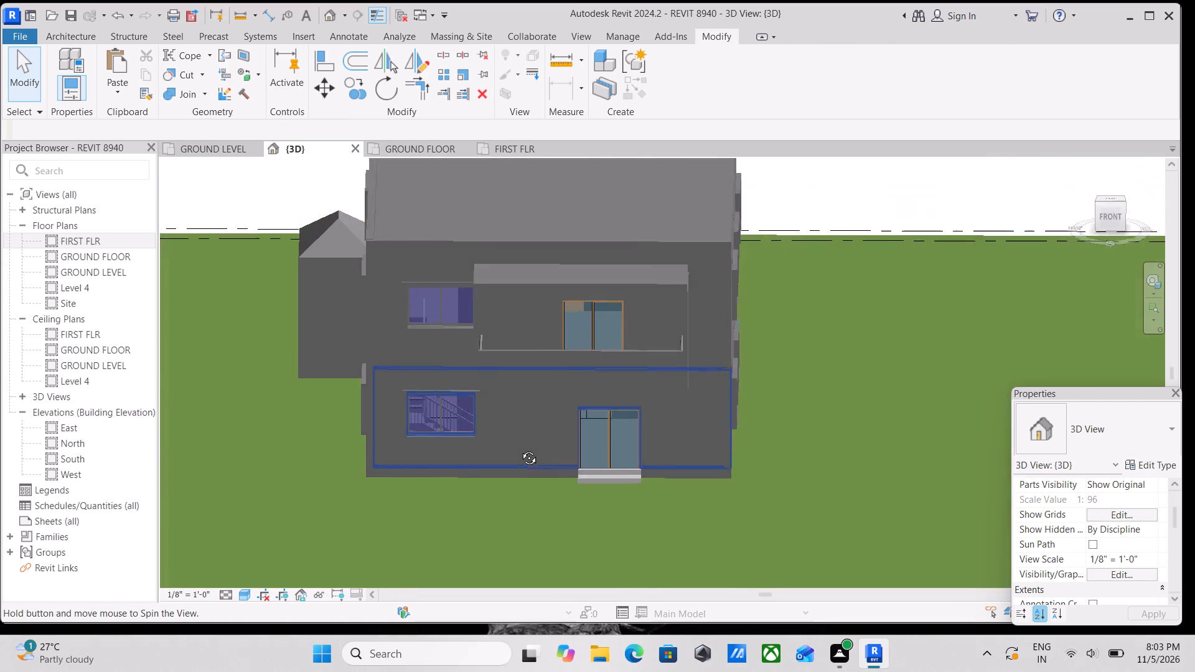
middle_drag(520, 449, 682, 464)
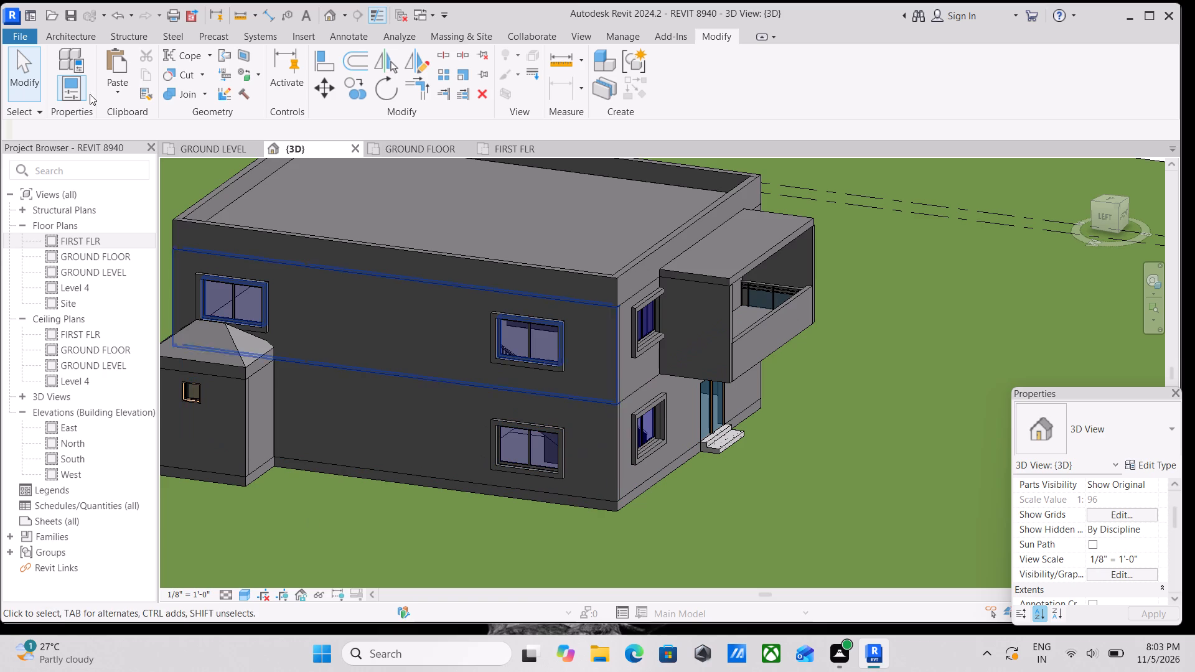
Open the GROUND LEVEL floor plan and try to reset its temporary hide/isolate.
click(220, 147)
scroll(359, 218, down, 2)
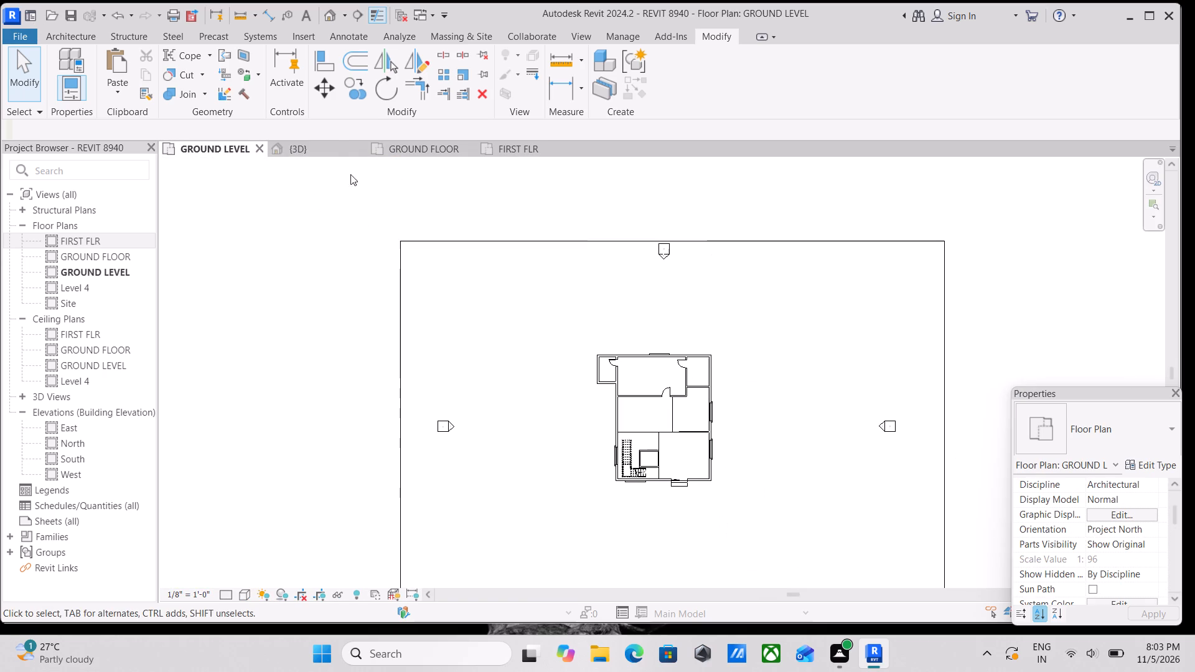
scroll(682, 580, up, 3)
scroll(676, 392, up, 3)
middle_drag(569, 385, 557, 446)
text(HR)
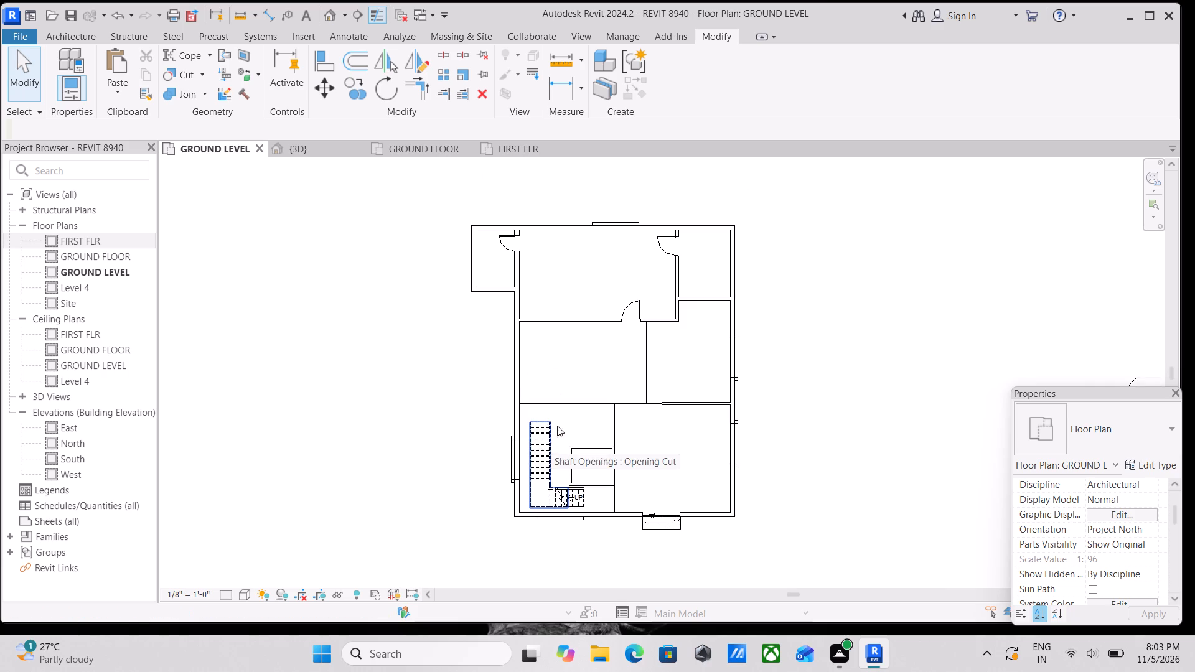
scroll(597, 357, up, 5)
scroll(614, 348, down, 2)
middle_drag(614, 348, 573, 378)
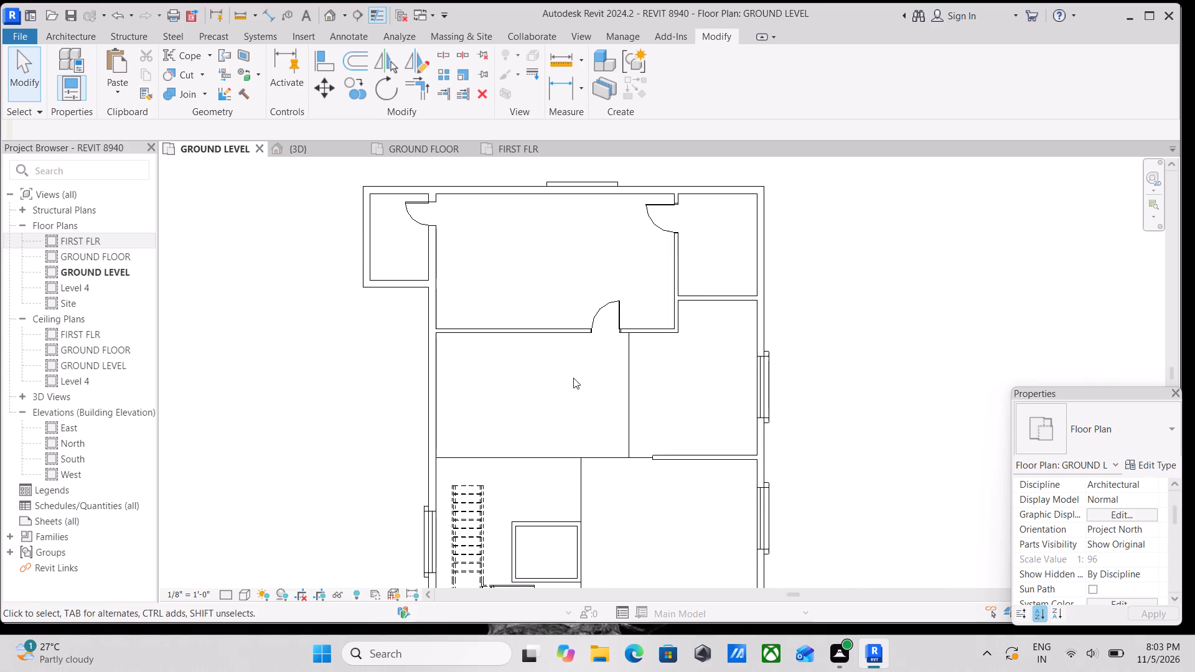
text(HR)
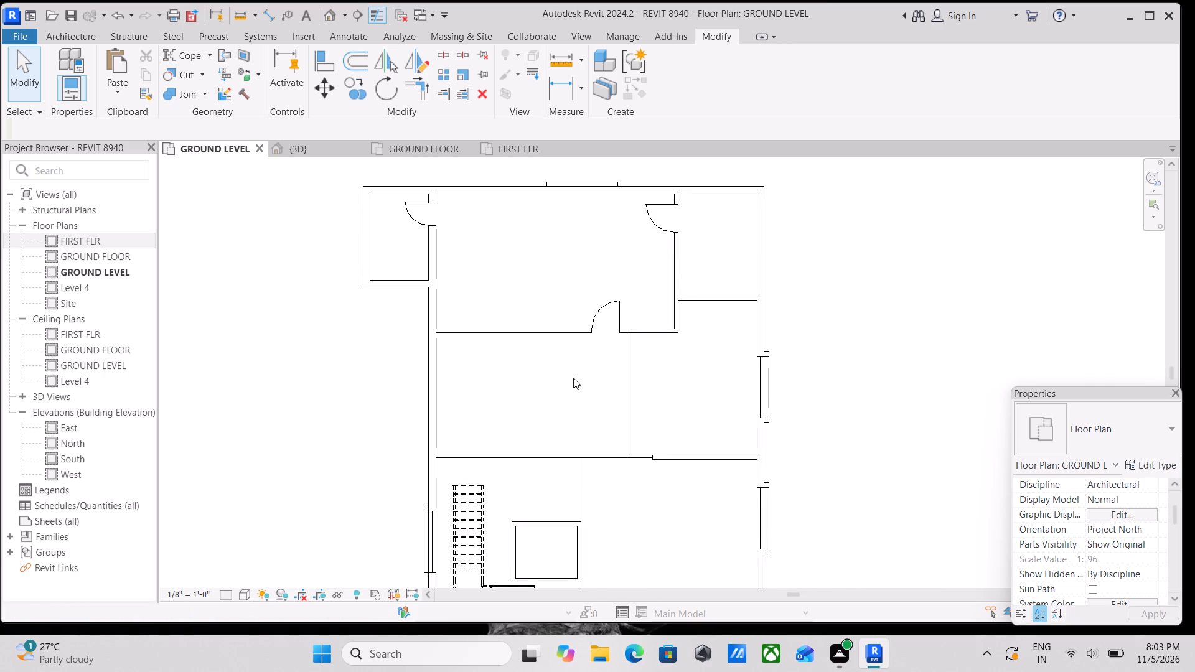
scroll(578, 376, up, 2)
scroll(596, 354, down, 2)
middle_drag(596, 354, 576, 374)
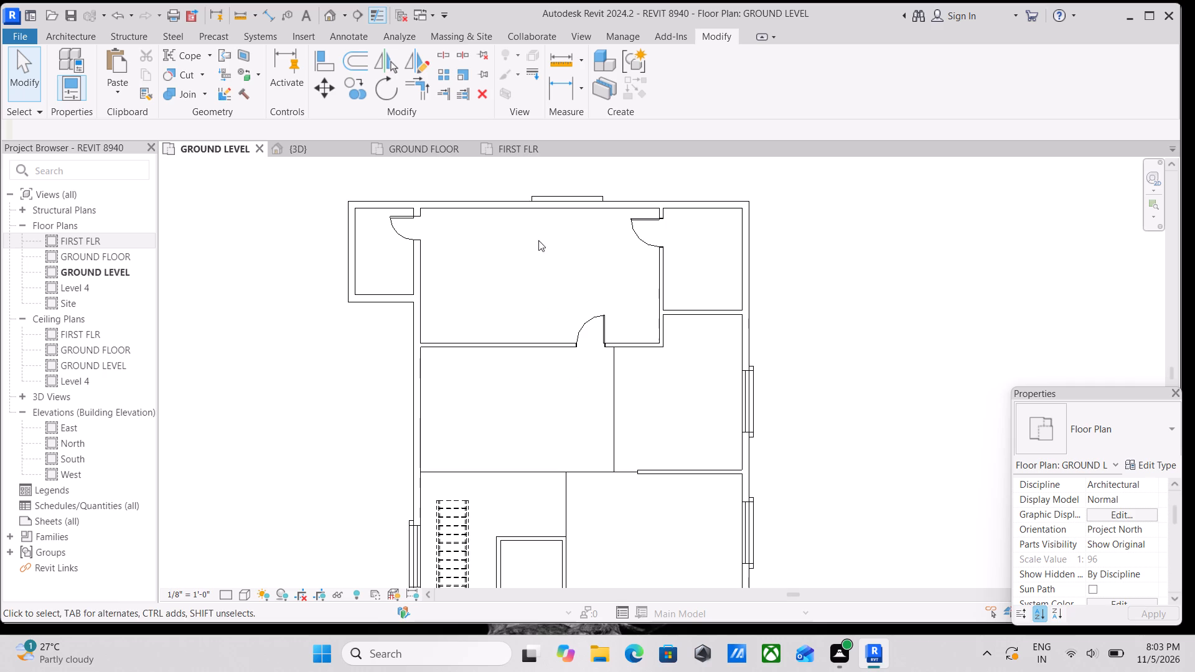
Open the GROUND FLOOR plan and reset its temporary hide/isolate.
click(445, 149)
middle_drag(616, 334, 321, 316)
scroll(423, 294, down, 3)
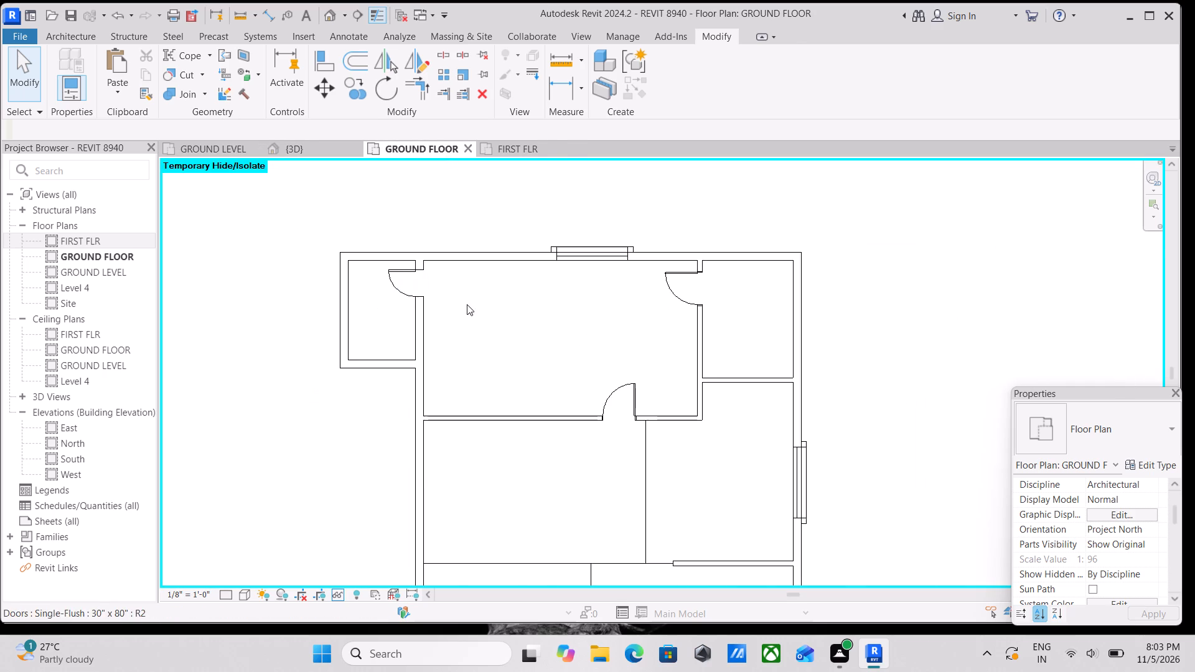
middle_drag(467, 304, 385, 304)
text(HR)
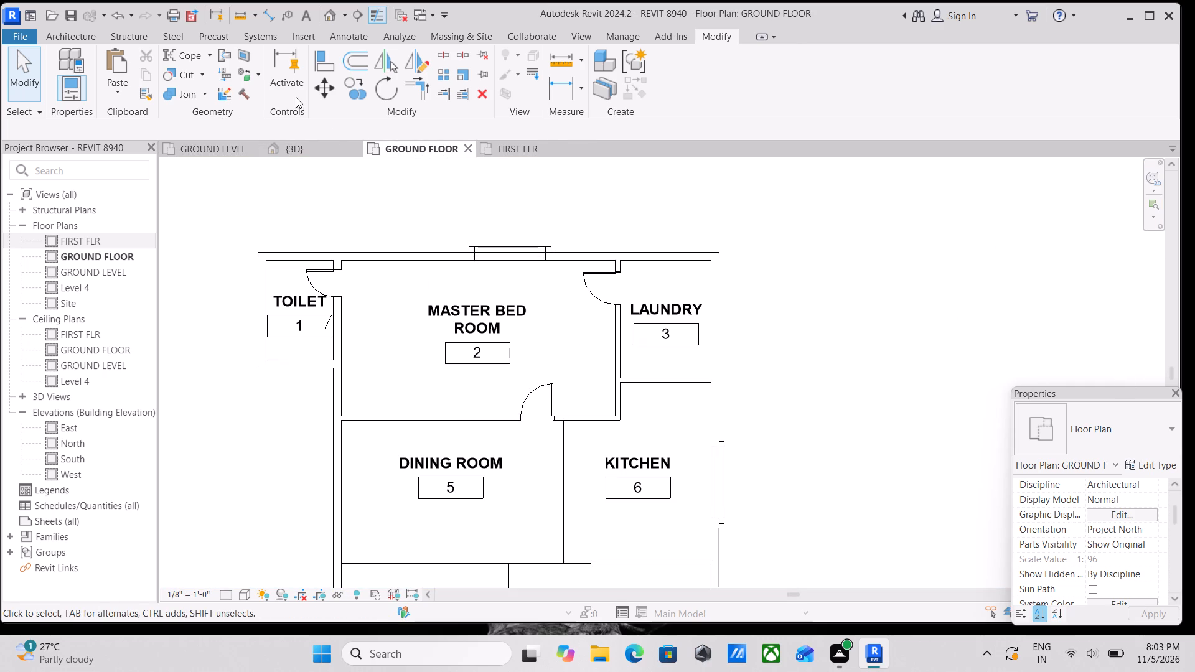
Start the Place a Component command in the GROUND FLOOR plan.
click(73, 33)
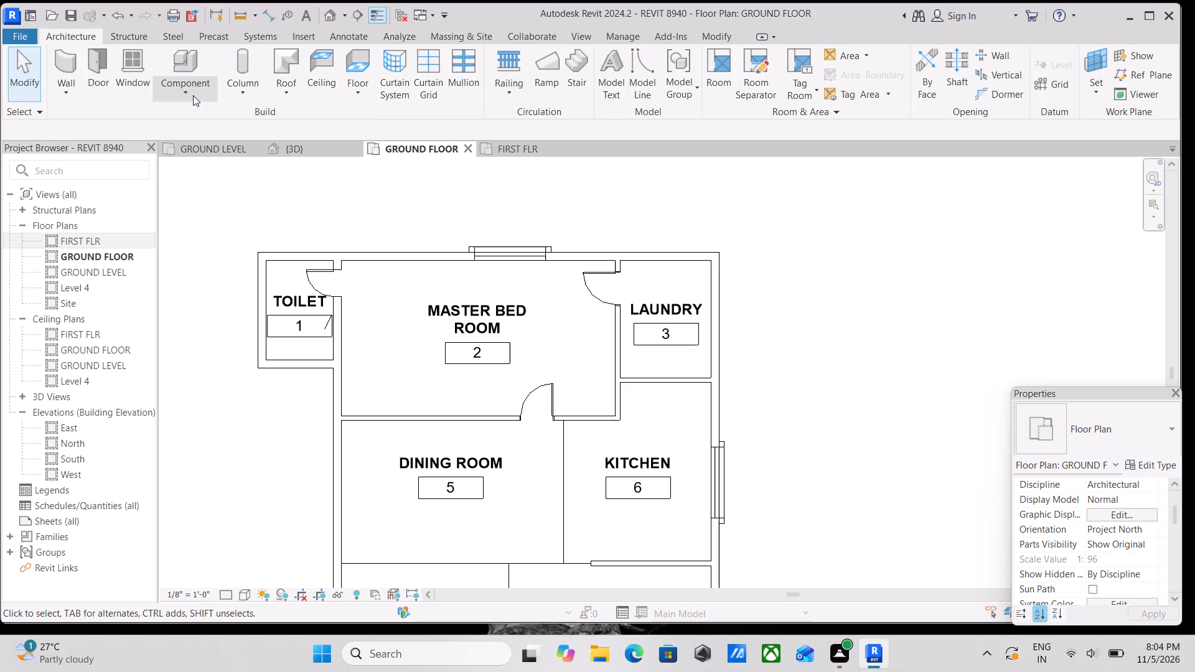
click(193, 95)
click(193, 95)
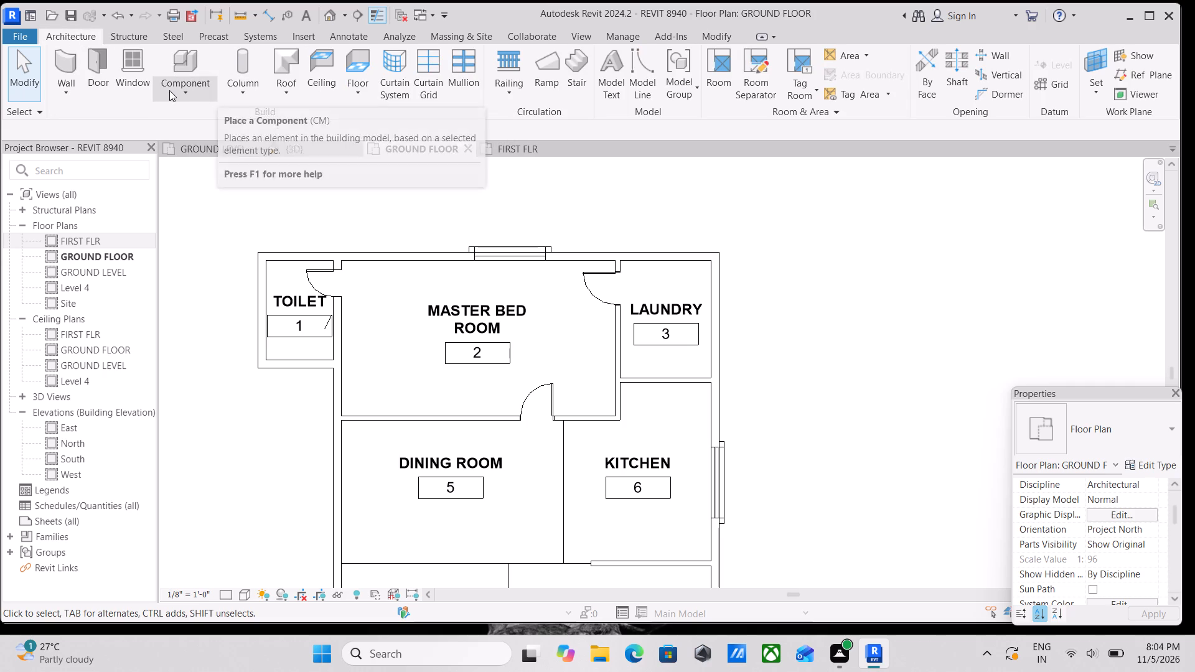
click(169, 90)
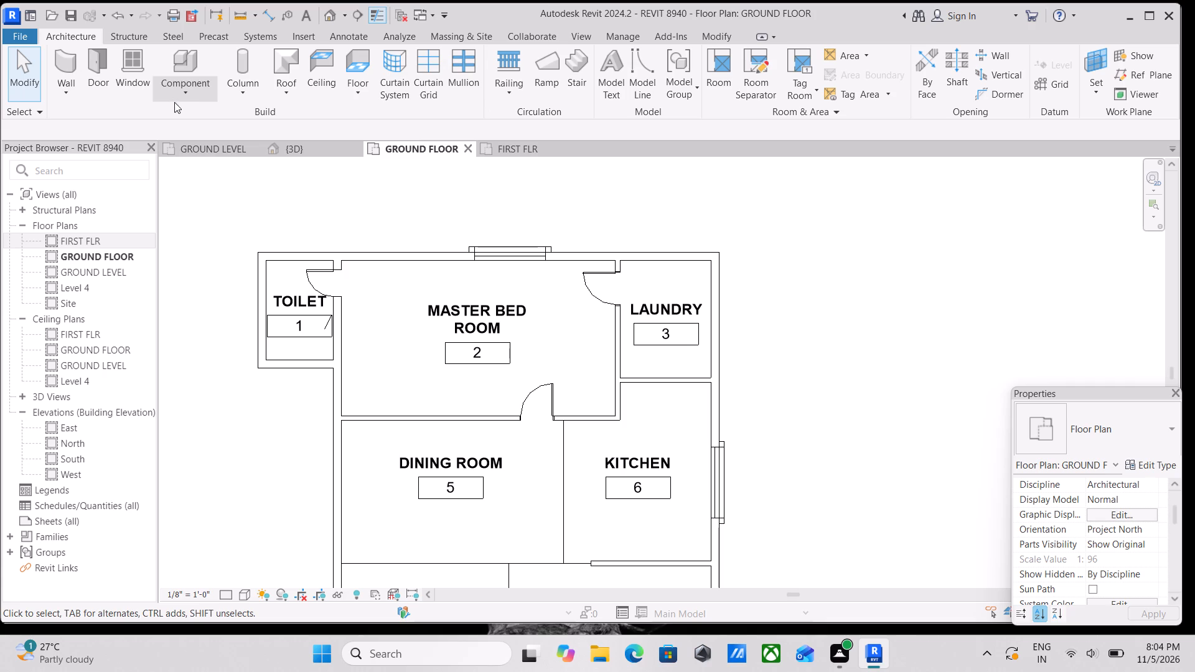
click(178, 109)
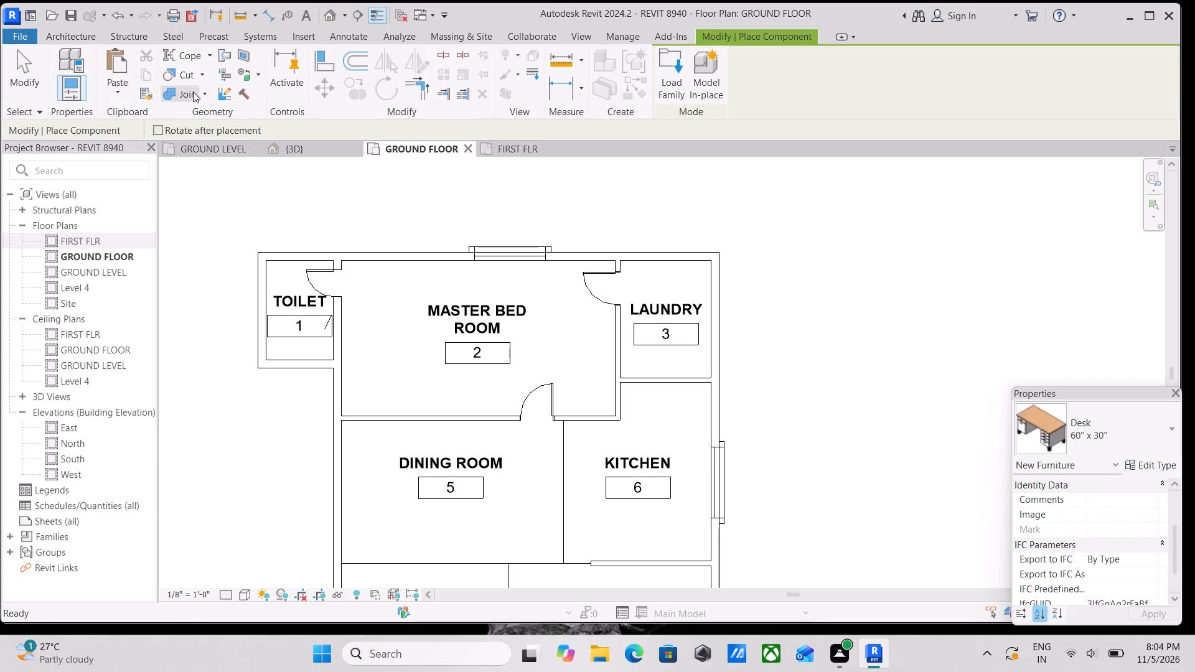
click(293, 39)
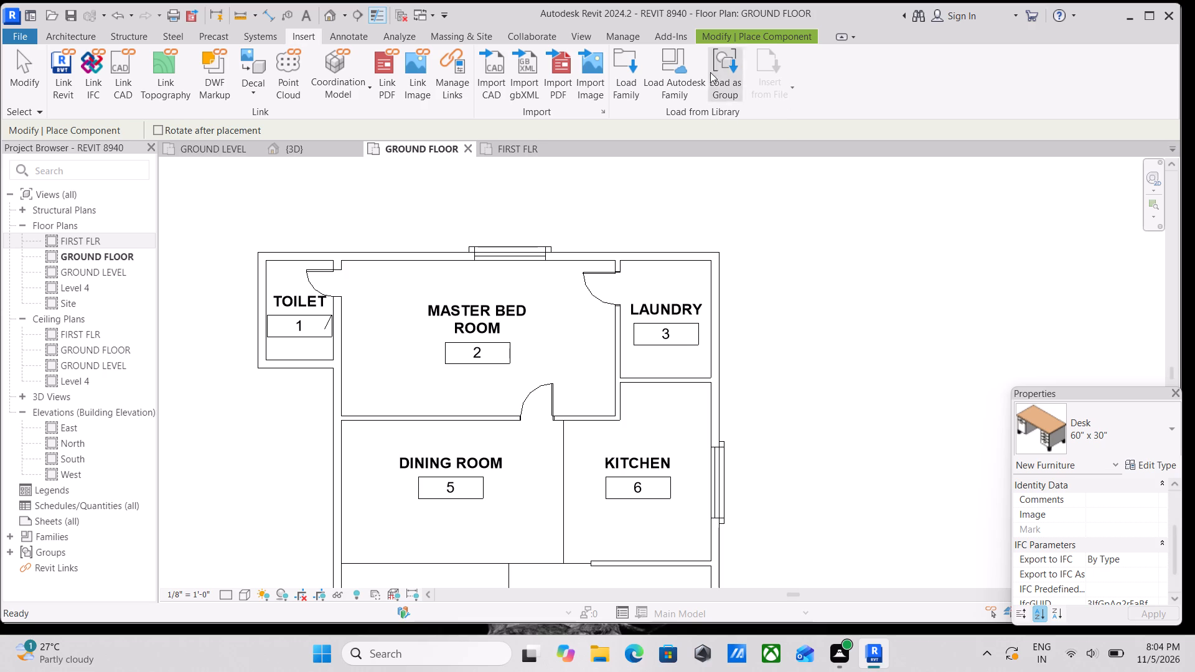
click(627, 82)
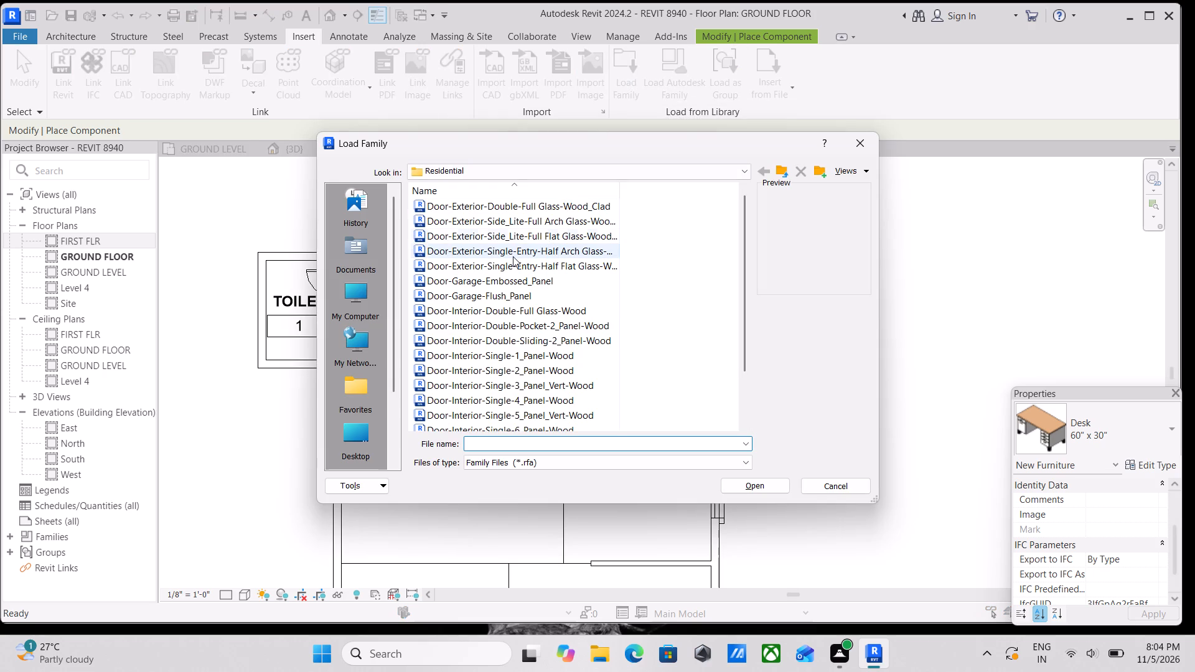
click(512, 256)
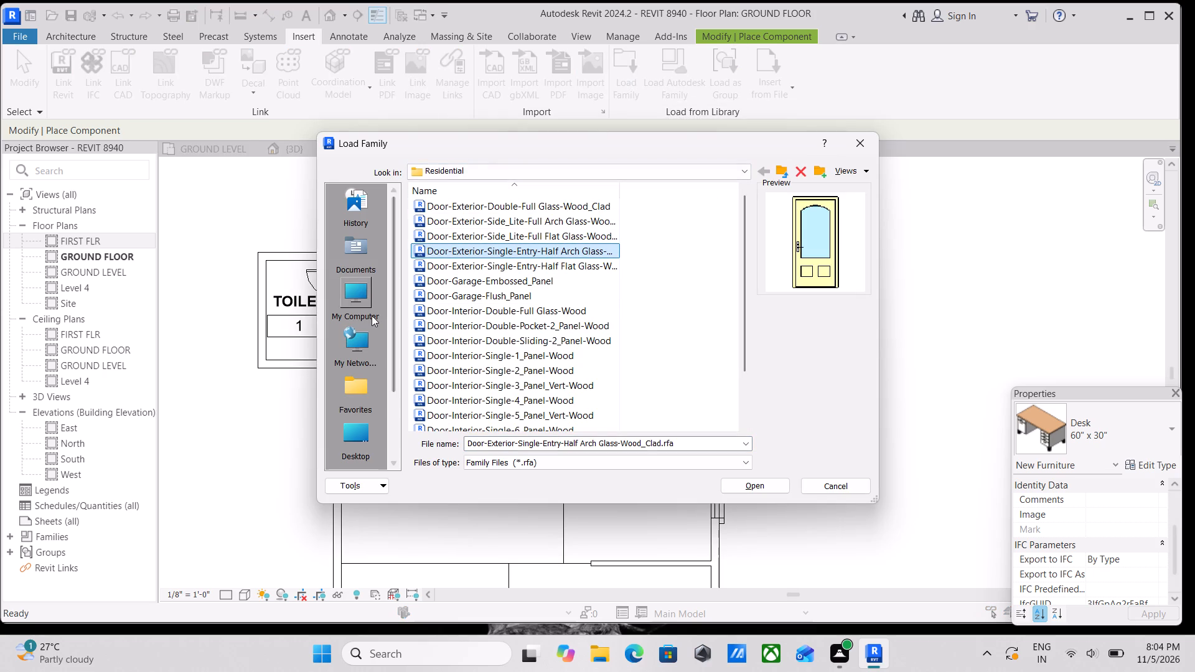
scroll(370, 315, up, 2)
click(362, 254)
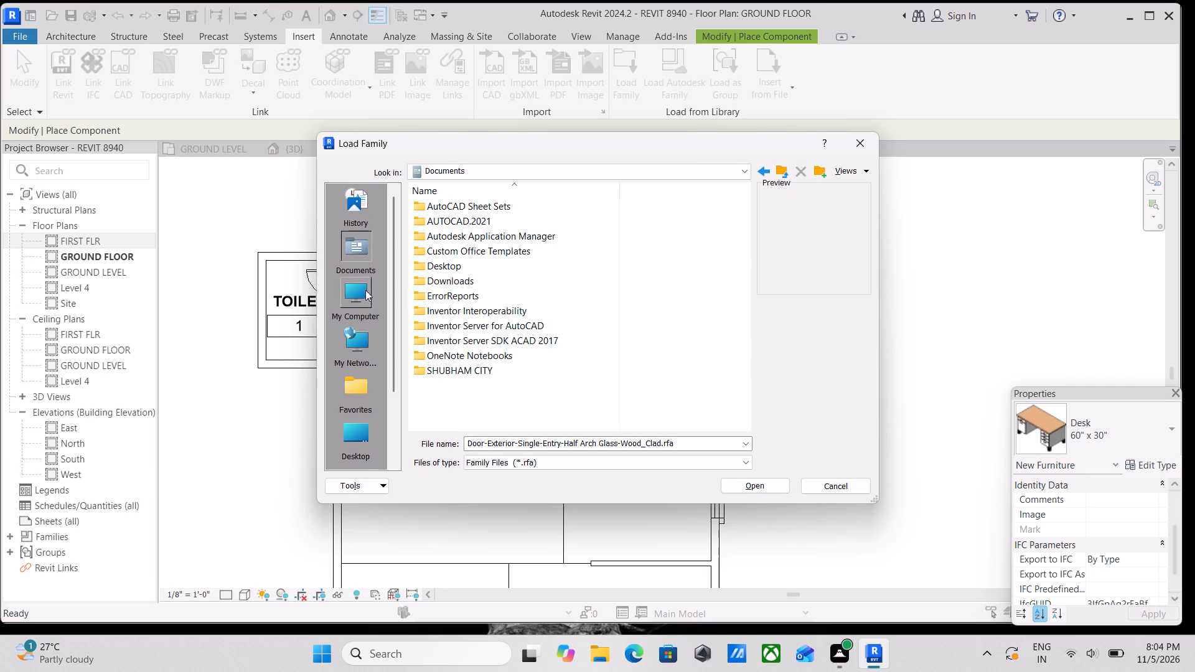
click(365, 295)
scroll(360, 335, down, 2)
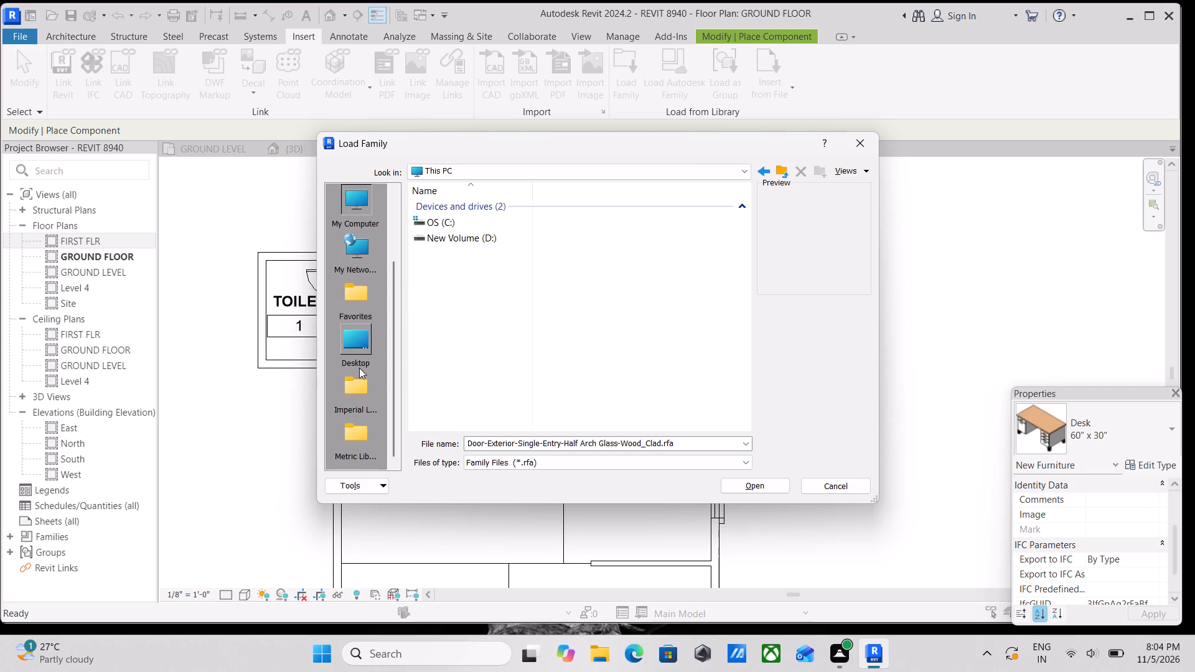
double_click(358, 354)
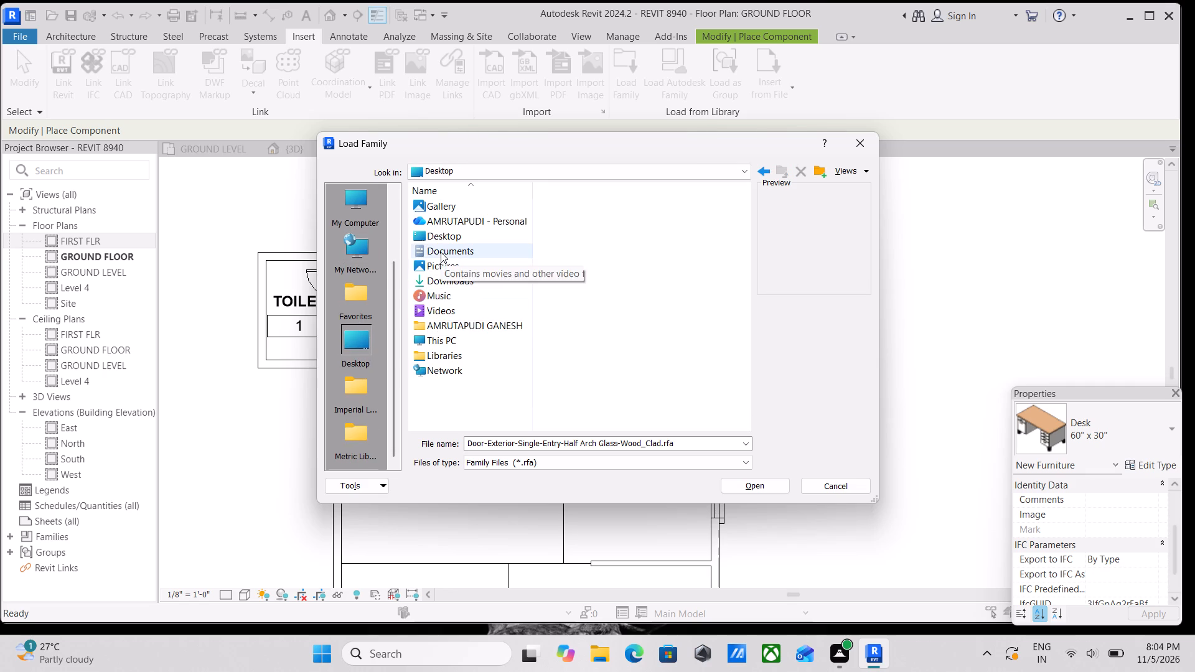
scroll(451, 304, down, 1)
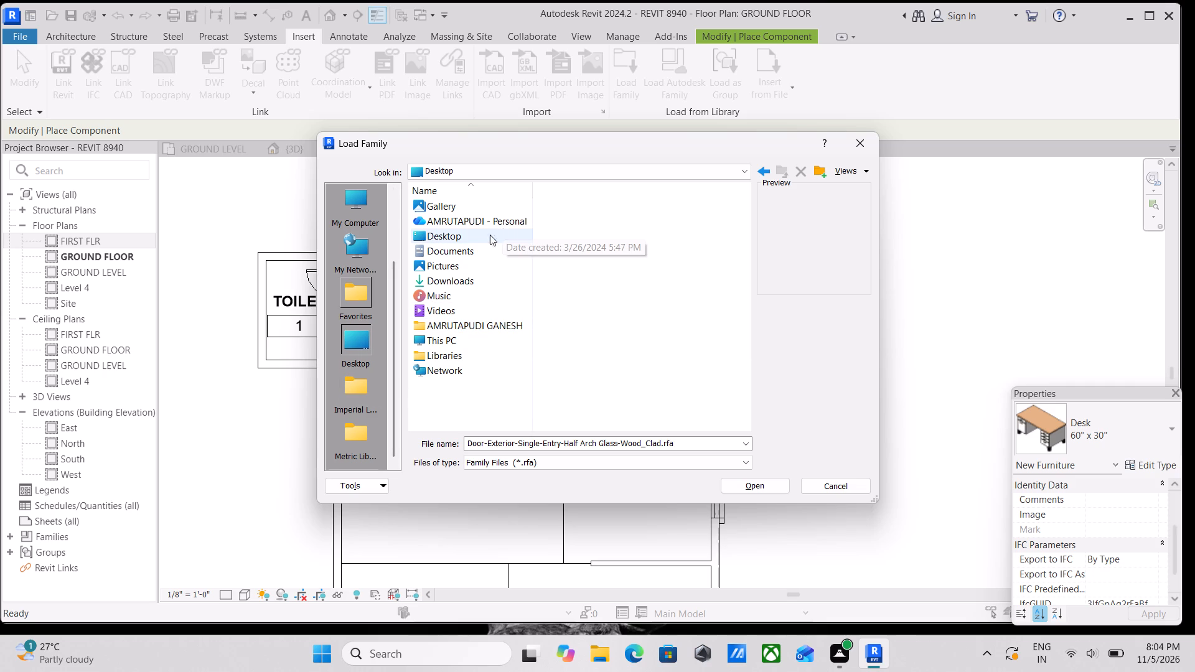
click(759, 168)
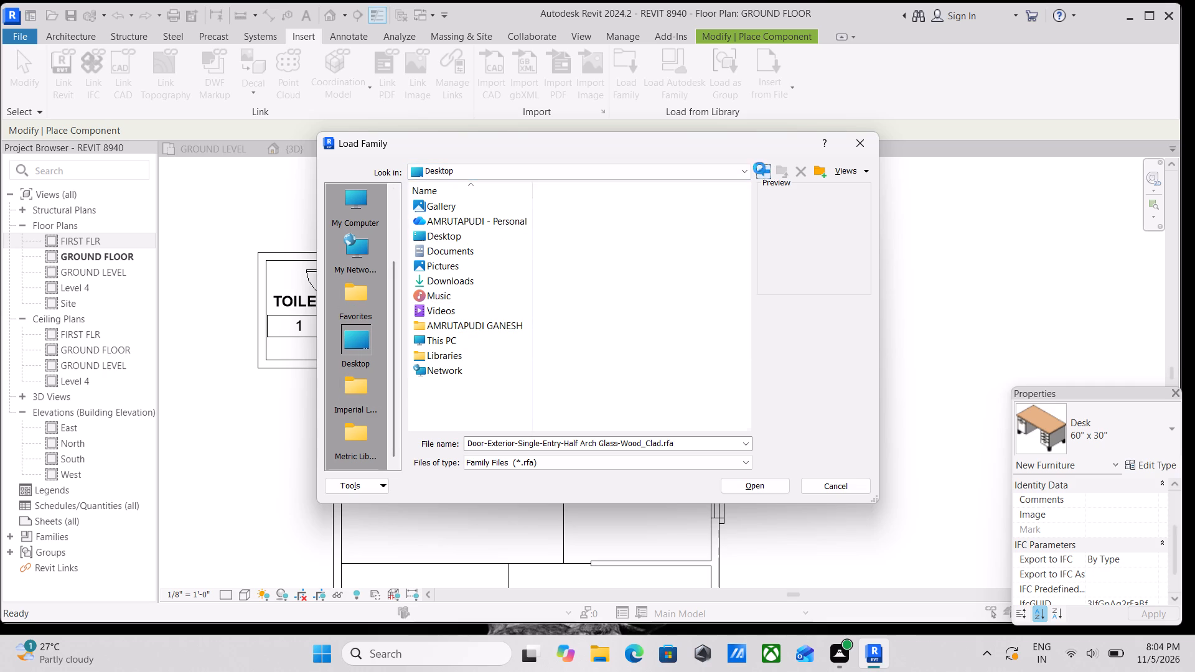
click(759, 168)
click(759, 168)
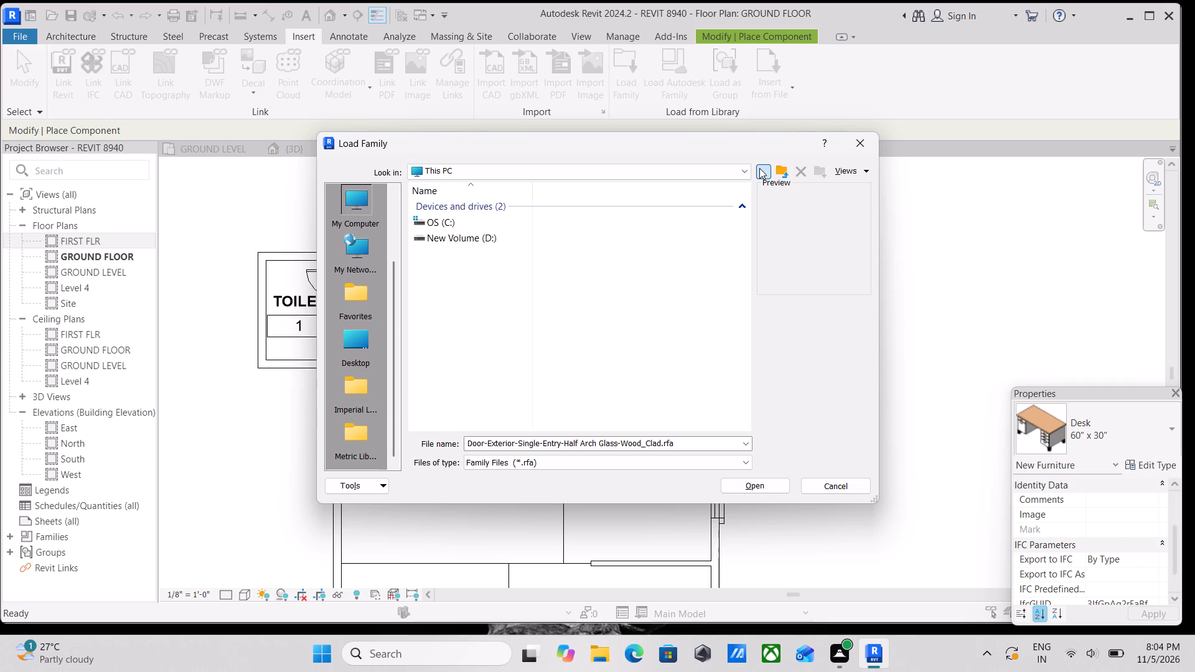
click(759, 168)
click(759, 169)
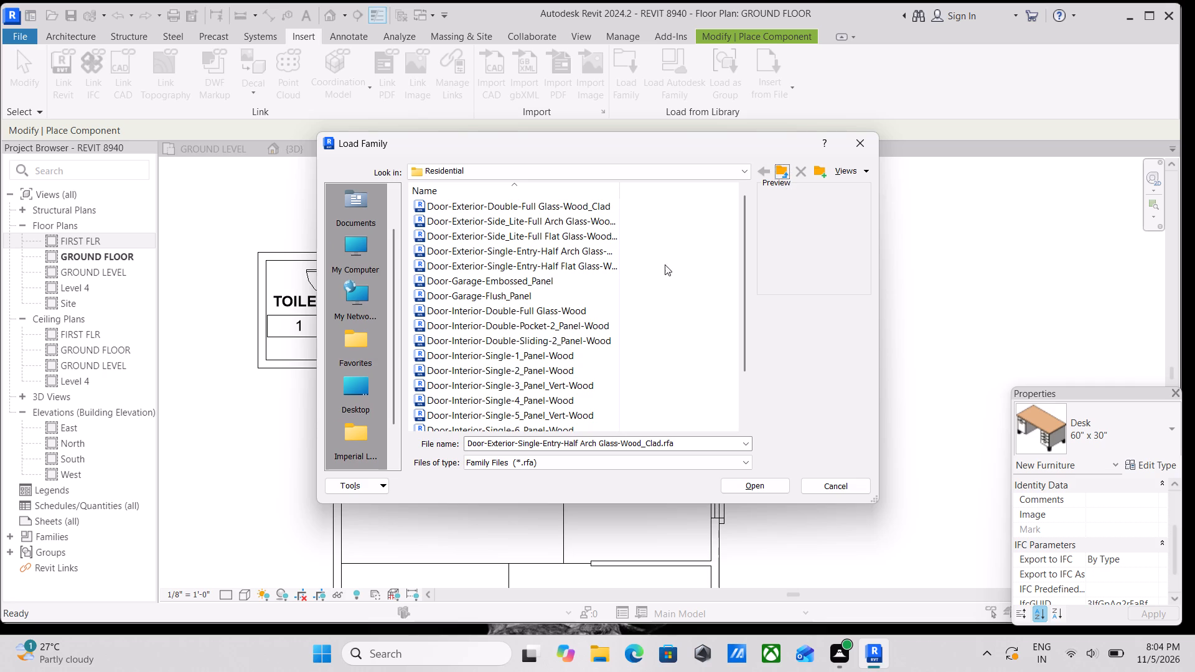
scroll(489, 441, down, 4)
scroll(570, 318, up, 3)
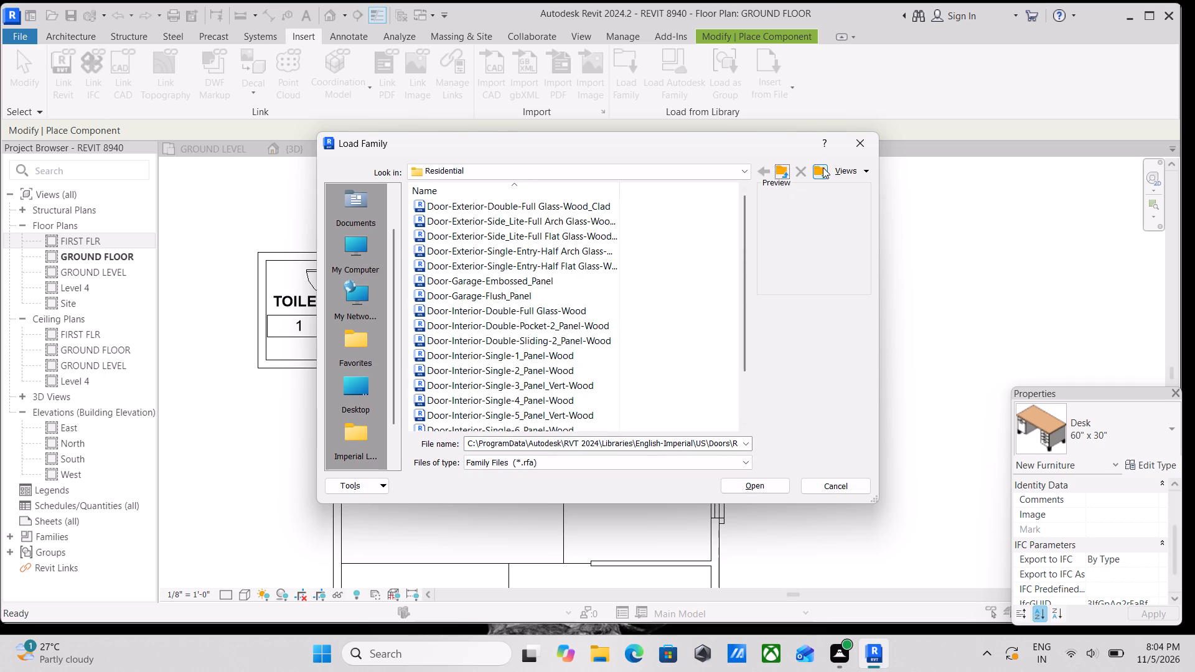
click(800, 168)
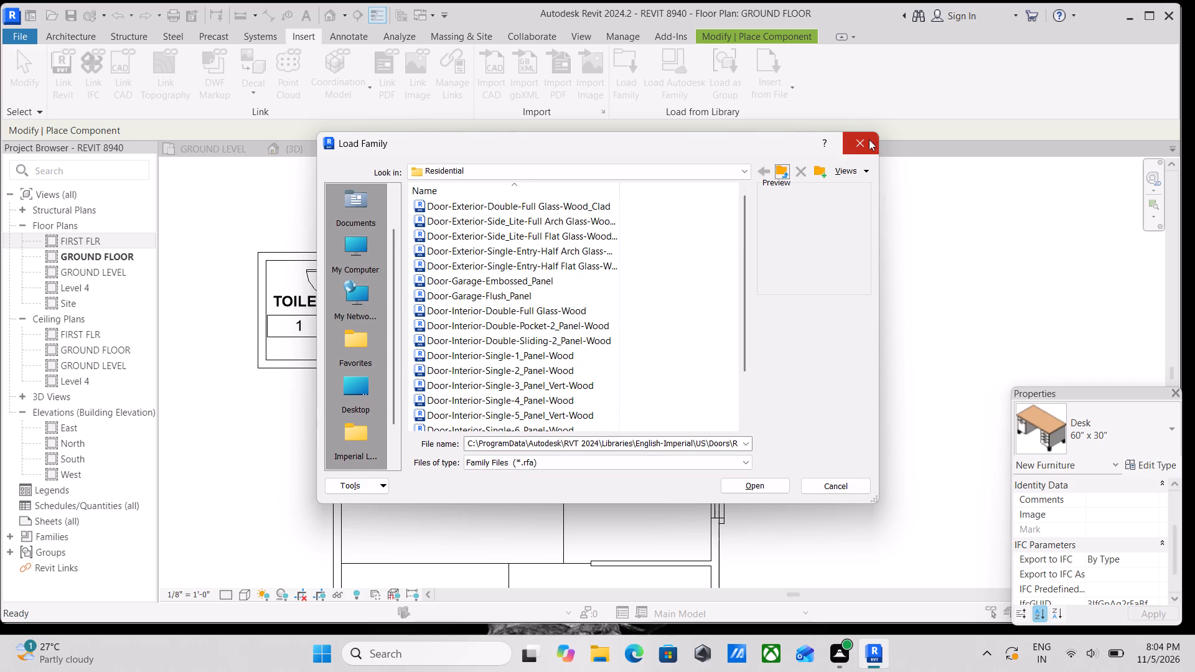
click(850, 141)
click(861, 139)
Start loading a family and look through the Desktop and Downloads folders for component families.
scroll(562, 331, up, 2)
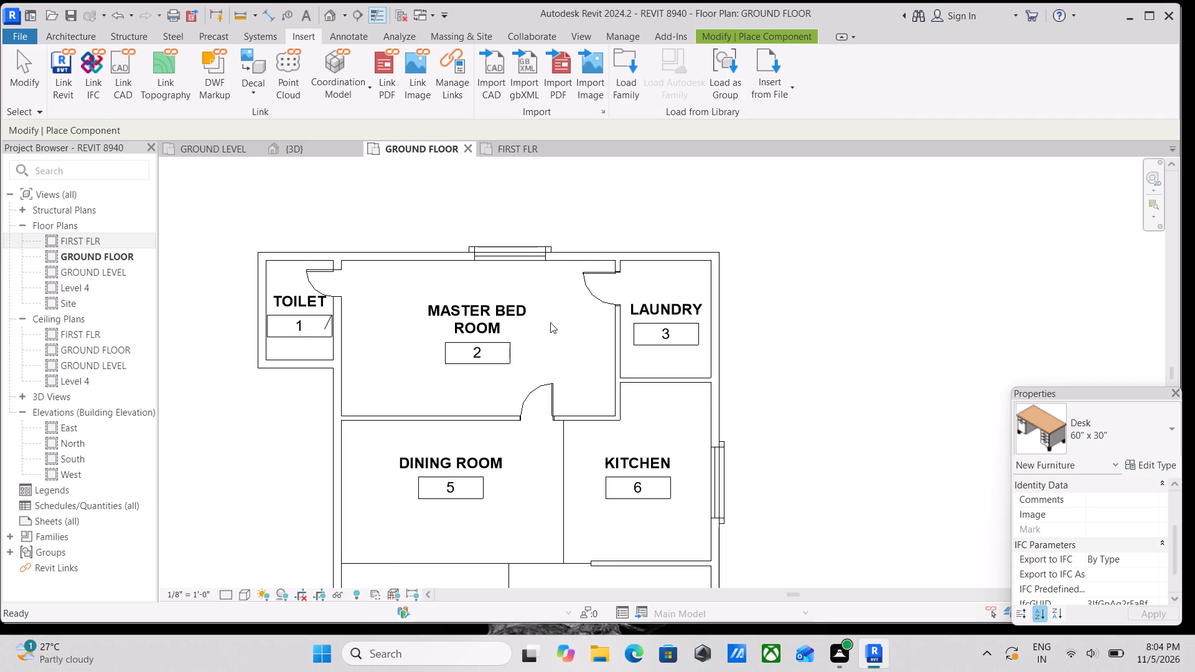
click(627, 90)
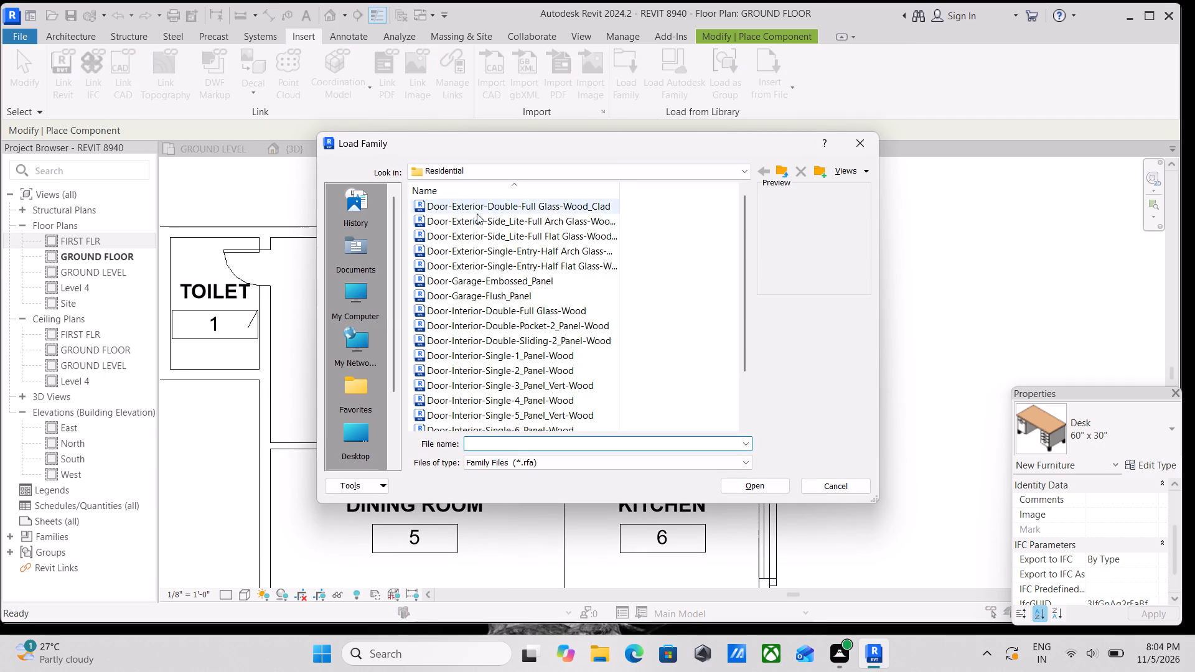
scroll(403, 251, up, 2)
scroll(349, 312, down, 4)
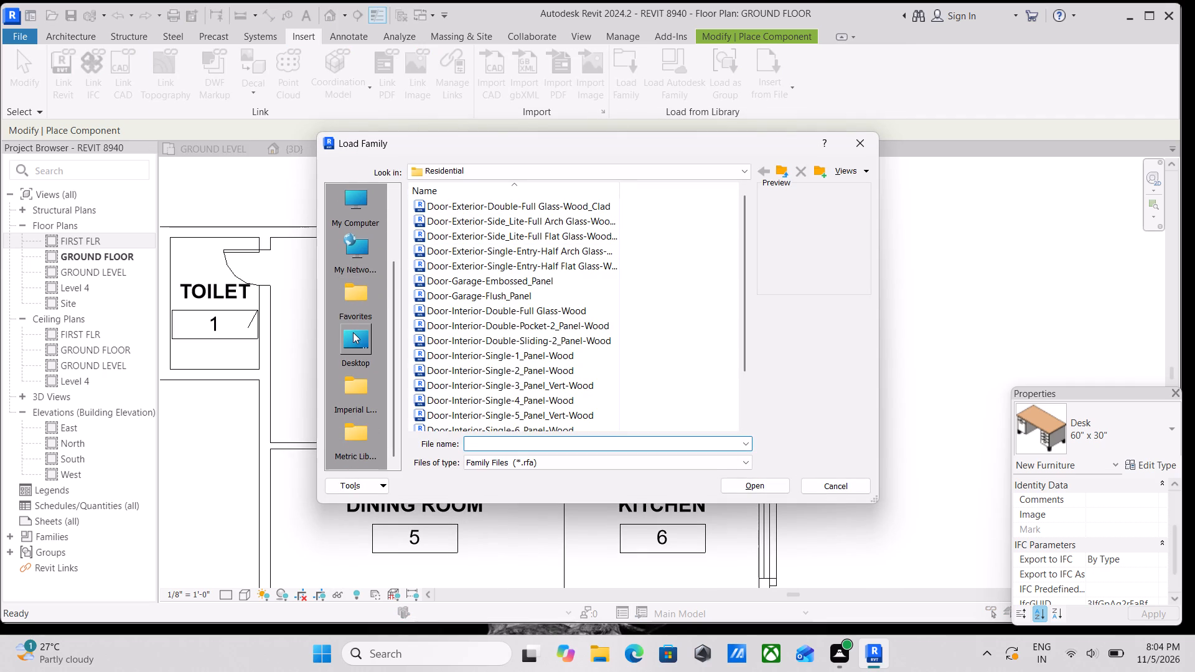
click(353, 332)
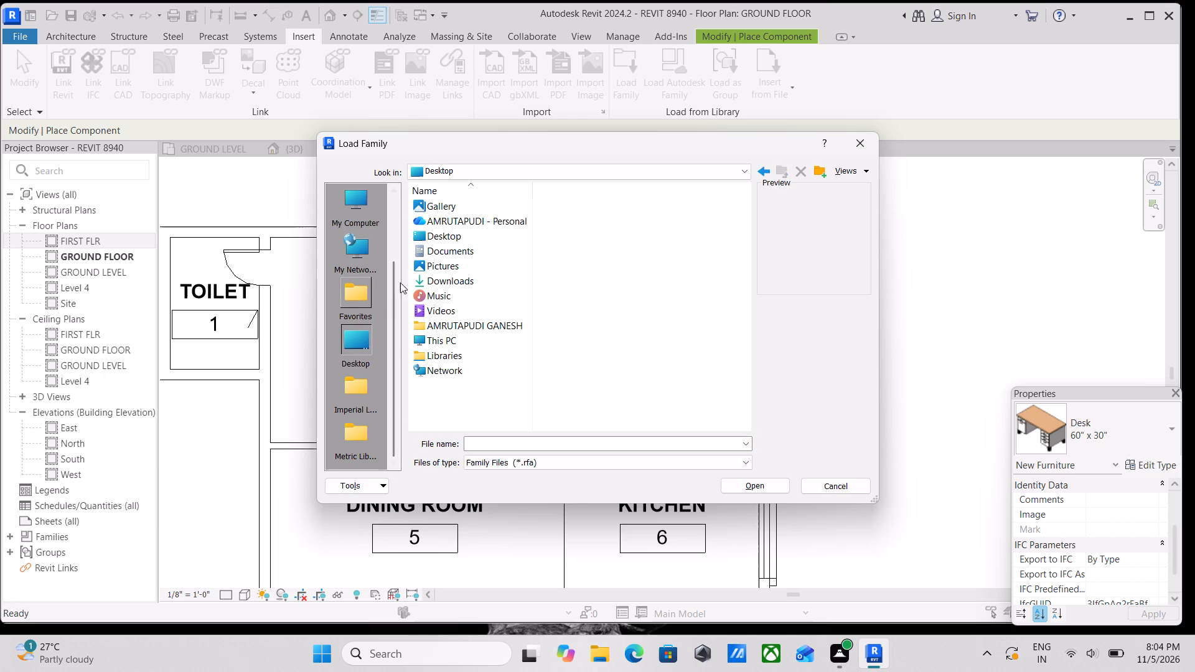
scroll(457, 284, up, 1)
double_click(497, 279)
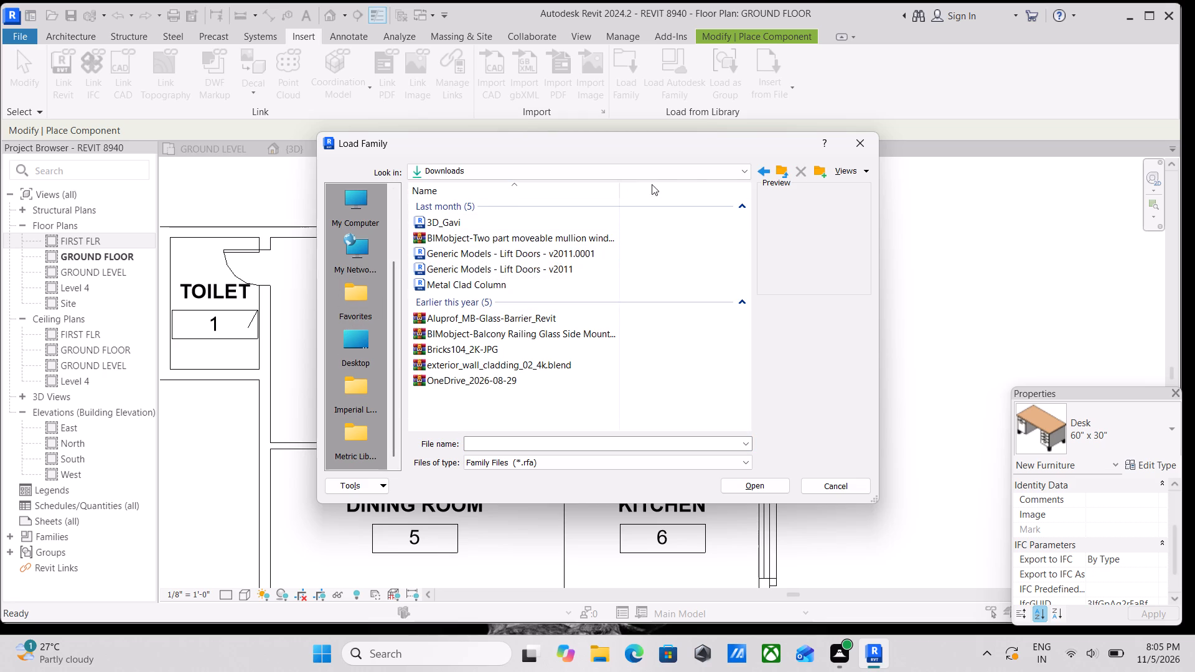
click(759, 169)
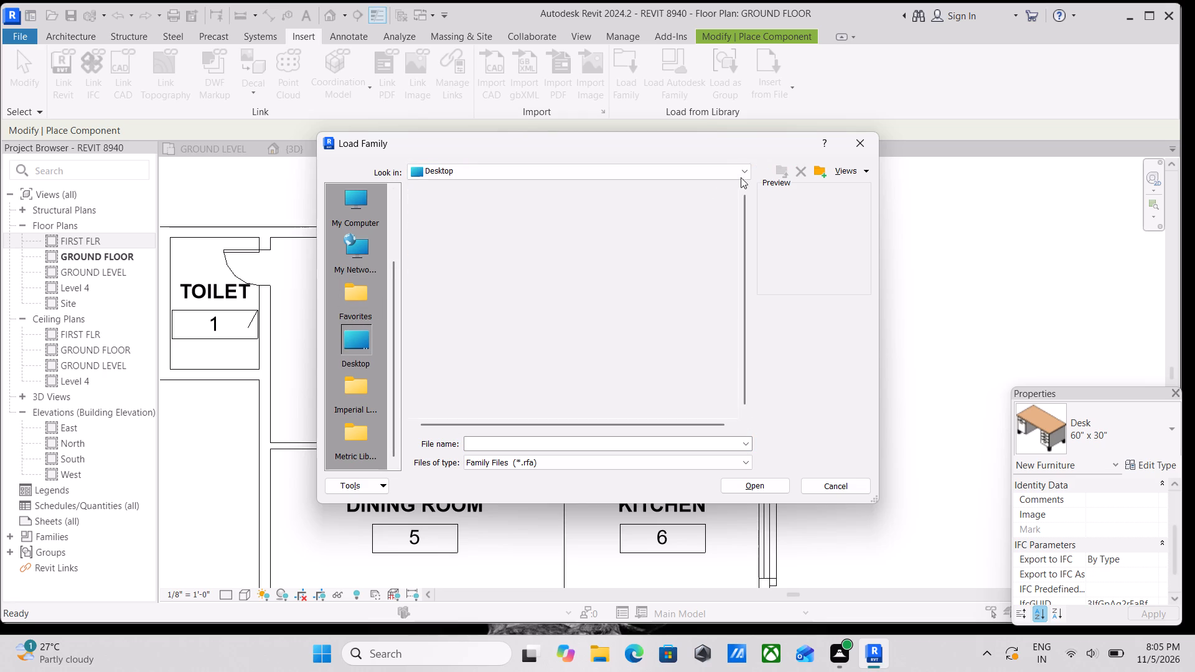
scroll(411, 258, up, 2)
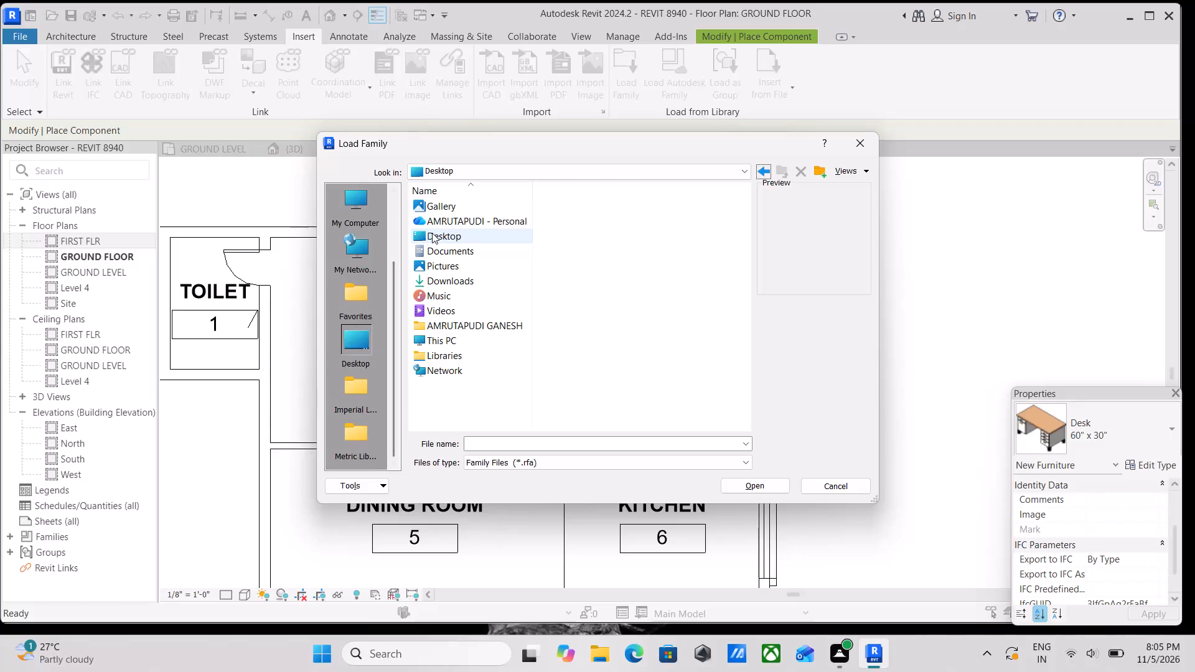
scroll(432, 233, up, 2)
scroll(341, 338, down, 2)
scroll(358, 412, up, 2)
scroll(367, 353, up, 3)
scroll(354, 252, up, 1)
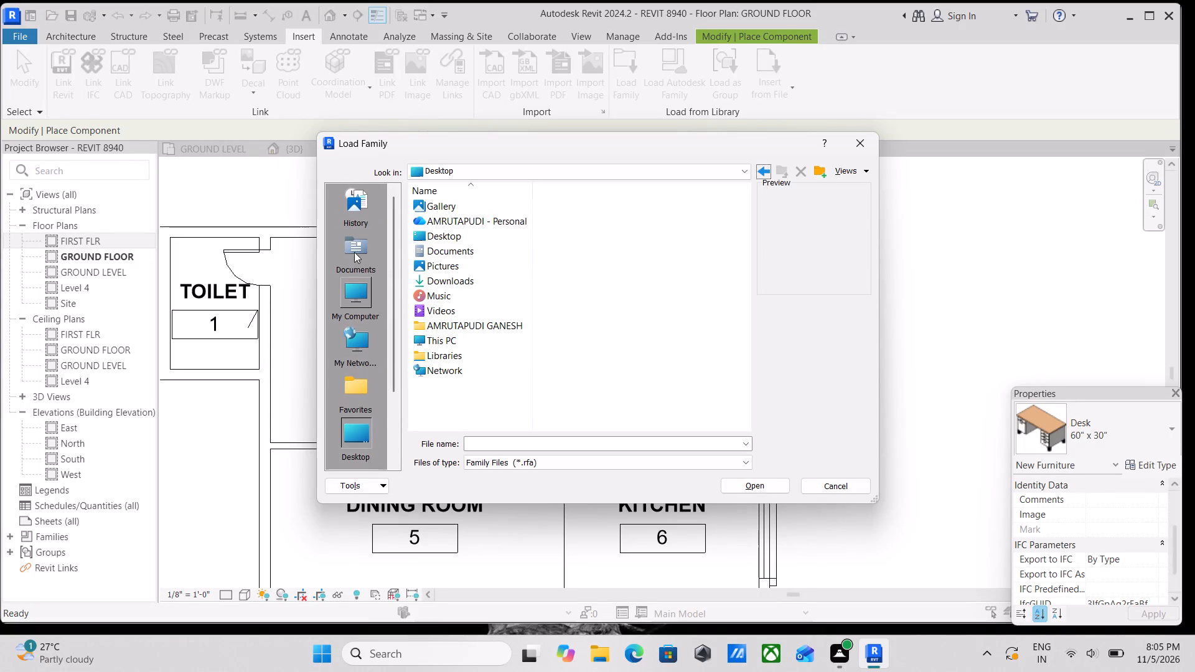
scroll(354, 252, up, 1)
scroll(352, 294, down, 5)
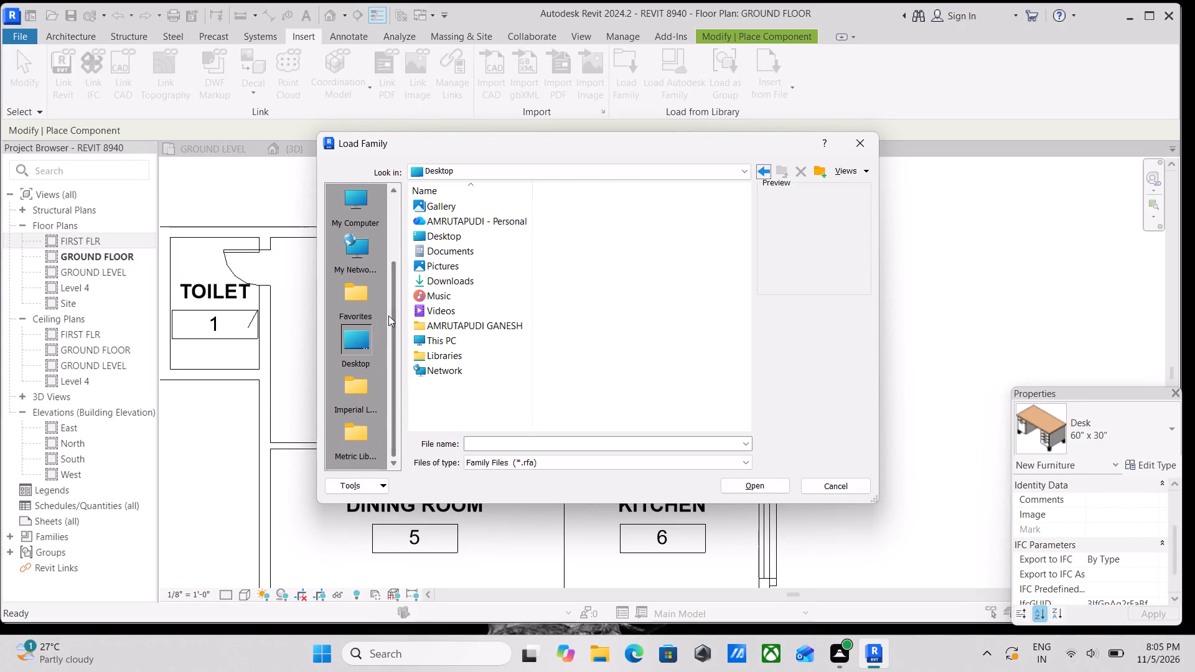
scroll(388, 315, up, 4)
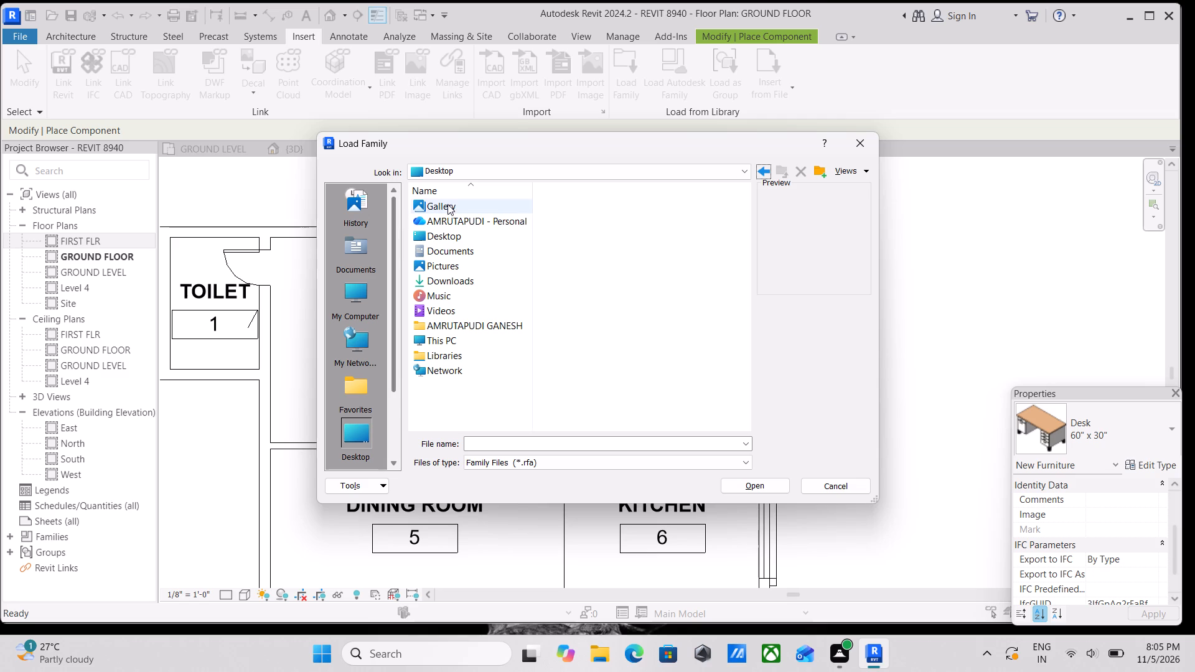
scroll(448, 230, down, 5)
scroll(470, 291, down, 3)
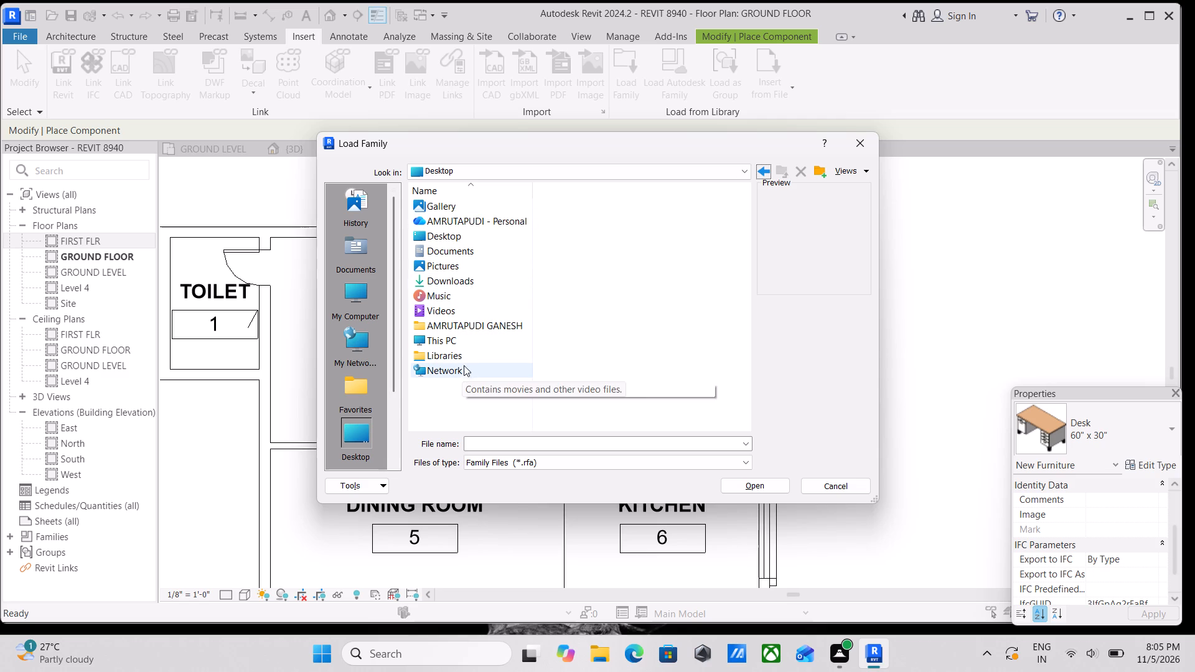
scroll(448, 377, down, 1)
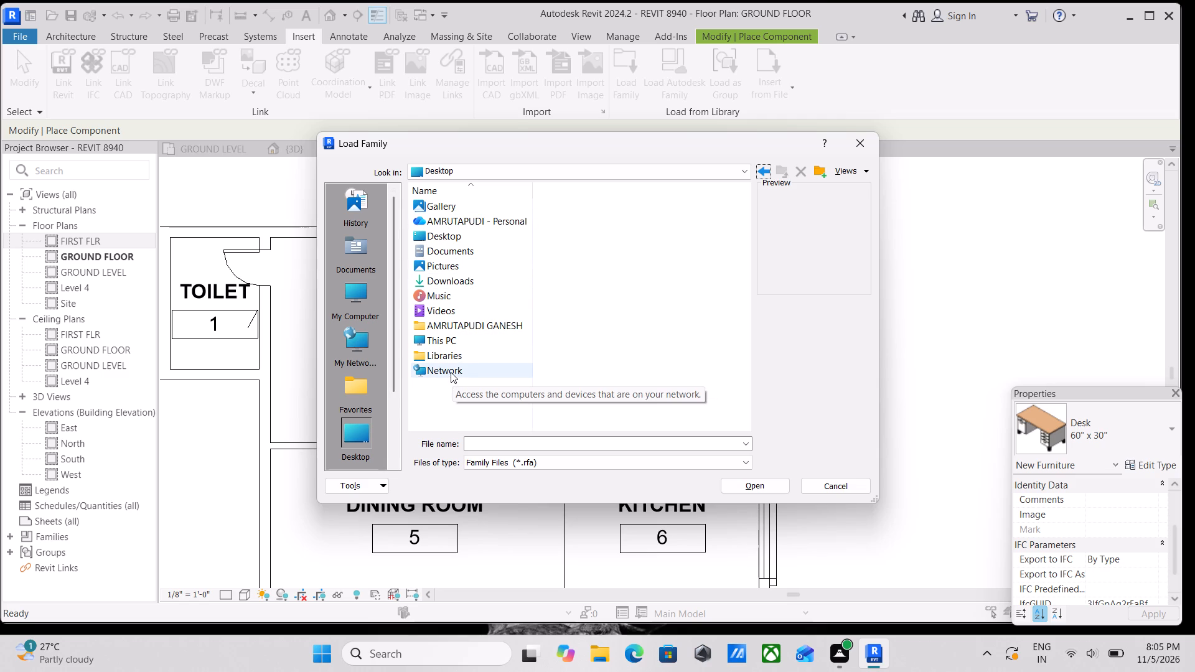
scroll(451, 371, up, 5)
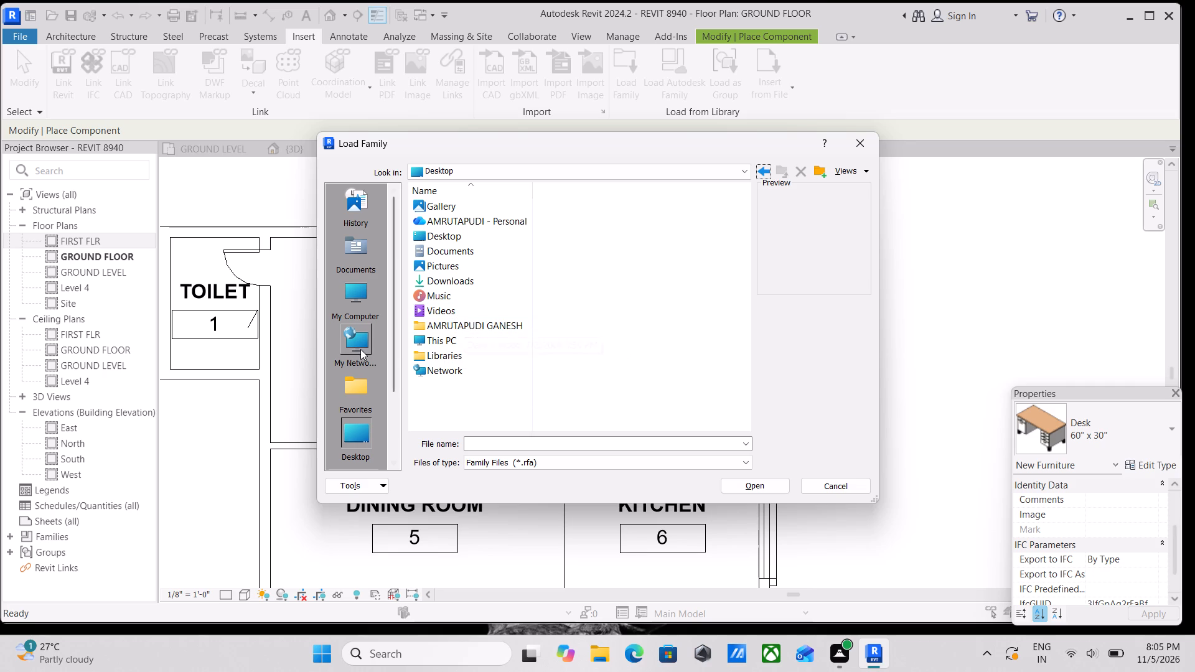
scroll(360, 349, down, 2)
Search the Favorites, network and US Imperial library locations for a folder of component families.
click(362, 311)
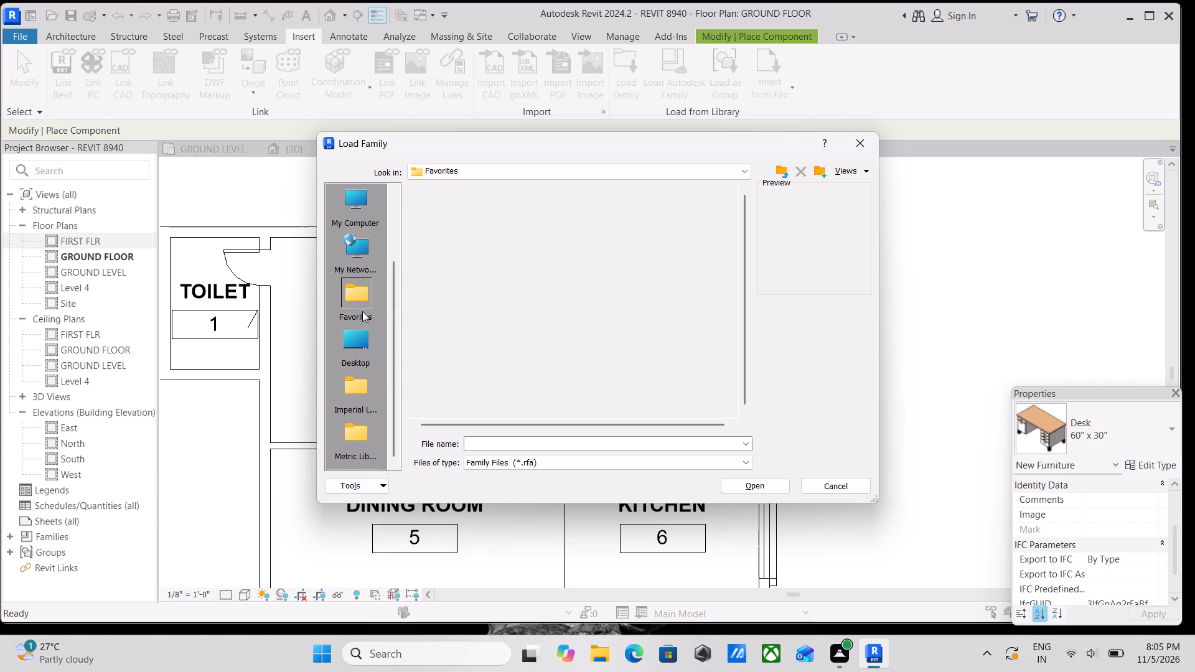
click(367, 239)
scroll(367, 239, up, 3)
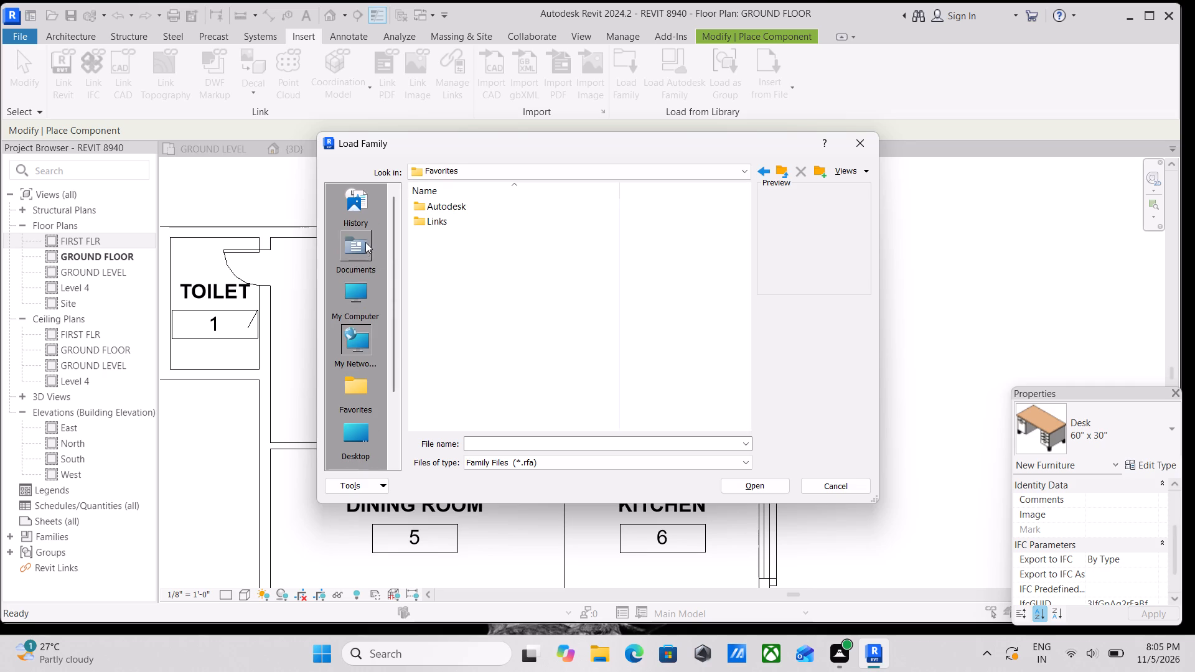
click(351, 320)
click(350, 356)
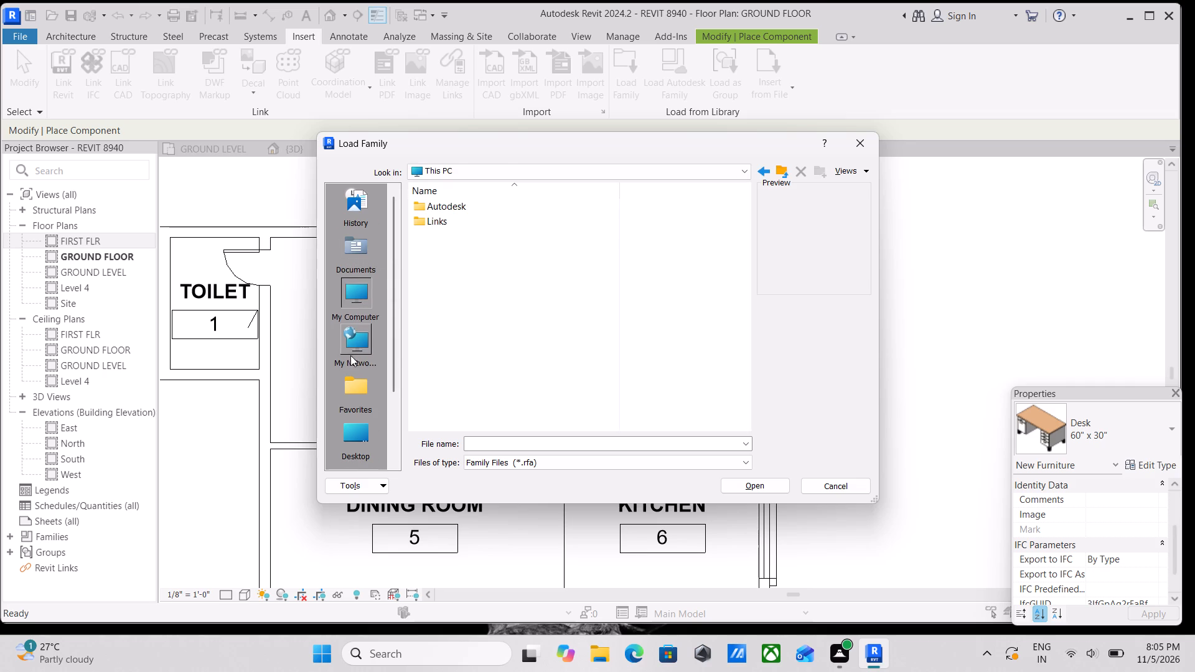
scroll(357, 280, down, 6)
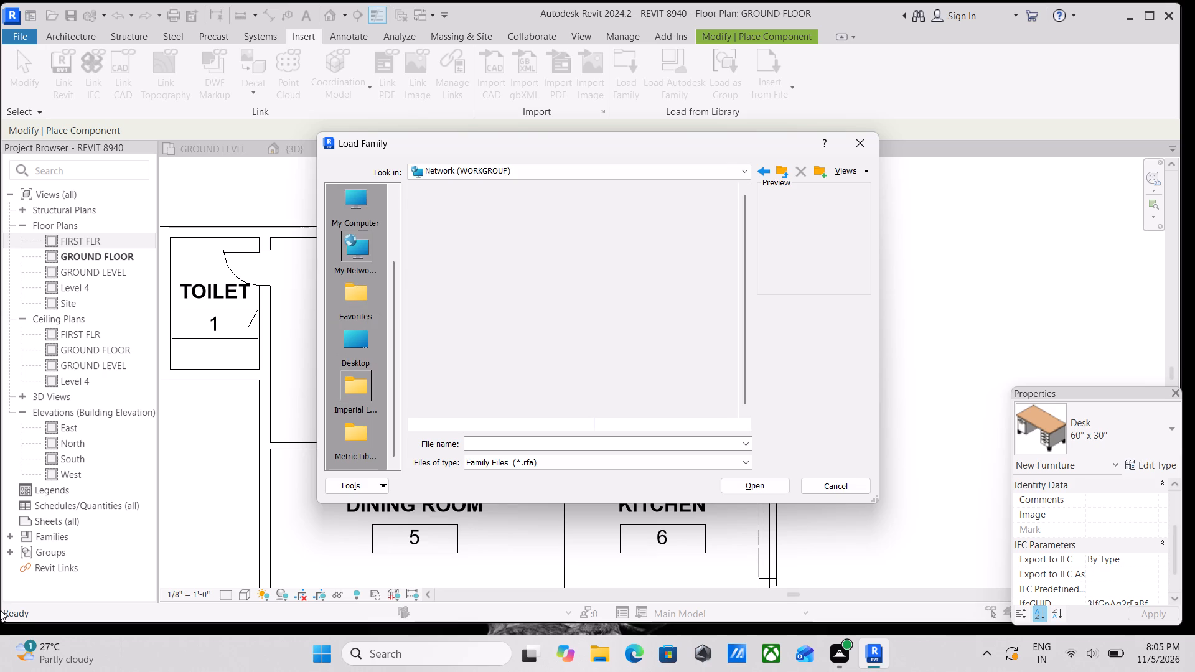
click(354, 303)
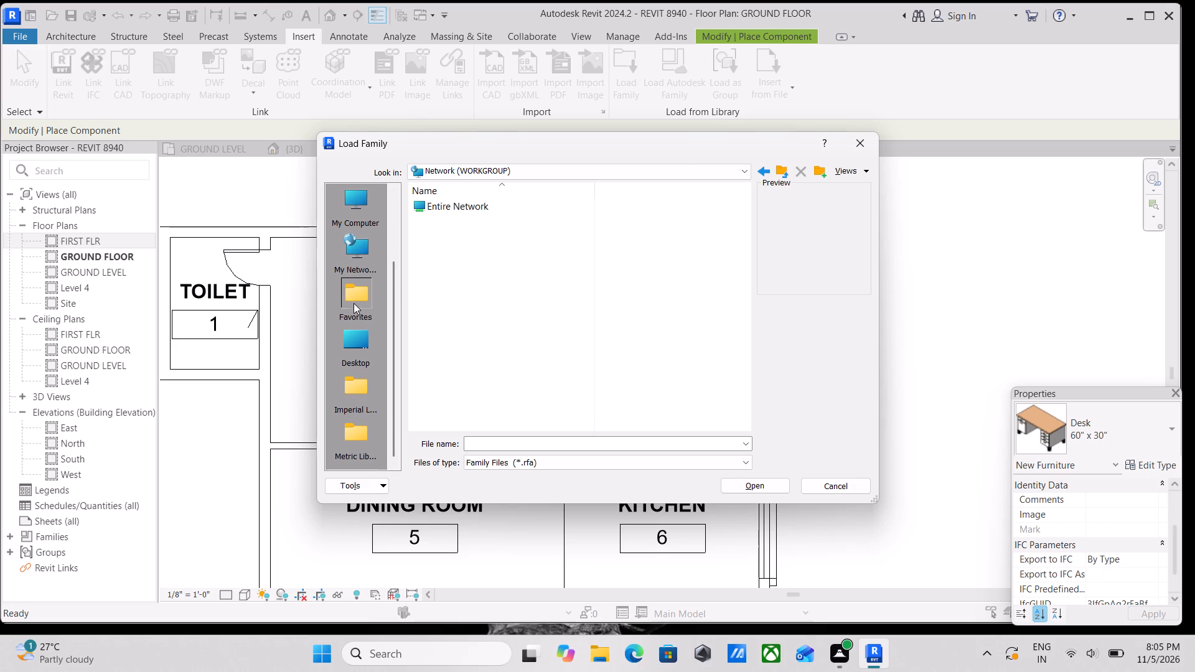
scroll(367, 326, down, 2)
click(367, 335)
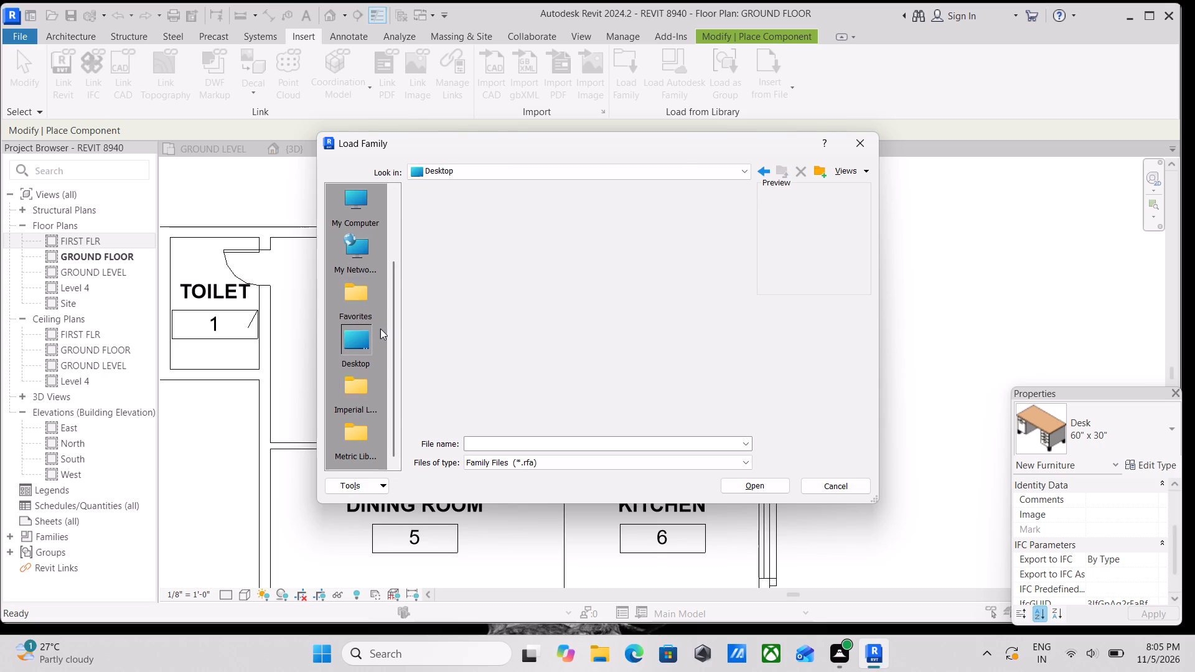
scroll(380, 329, down, 2)
click(362, 387)
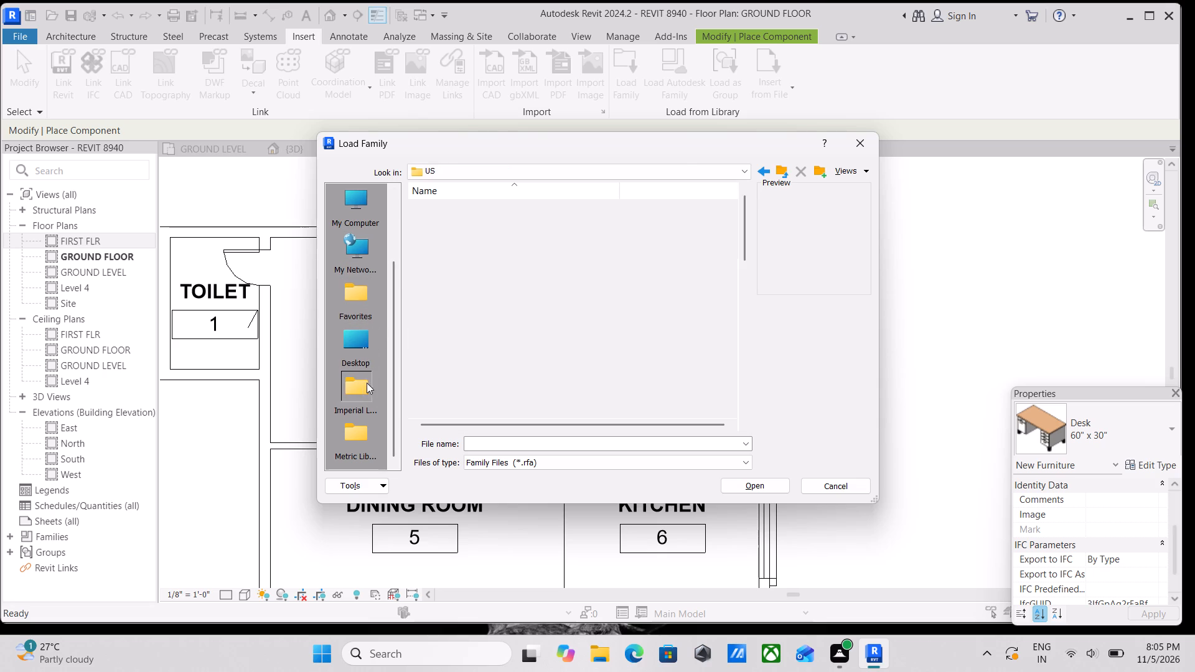
scroll(469, 315, down, 3)
scroll(442, 354, up, 3)
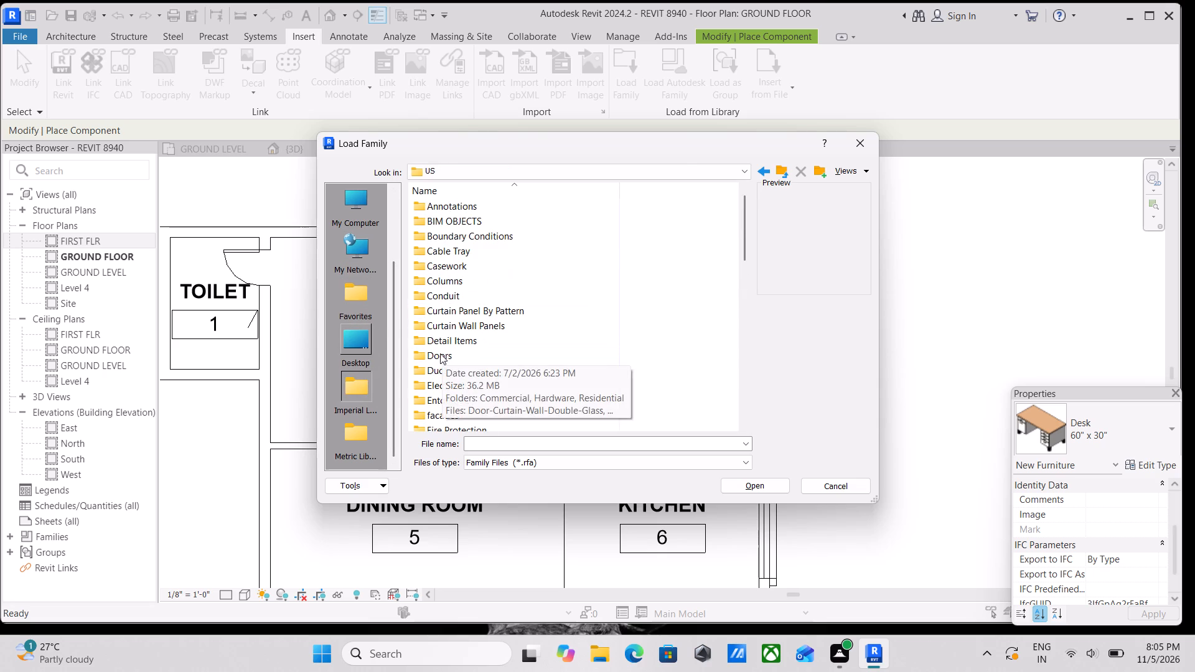
scroll(440, 353, up, 2)
scroll(455, 254, down, 7)
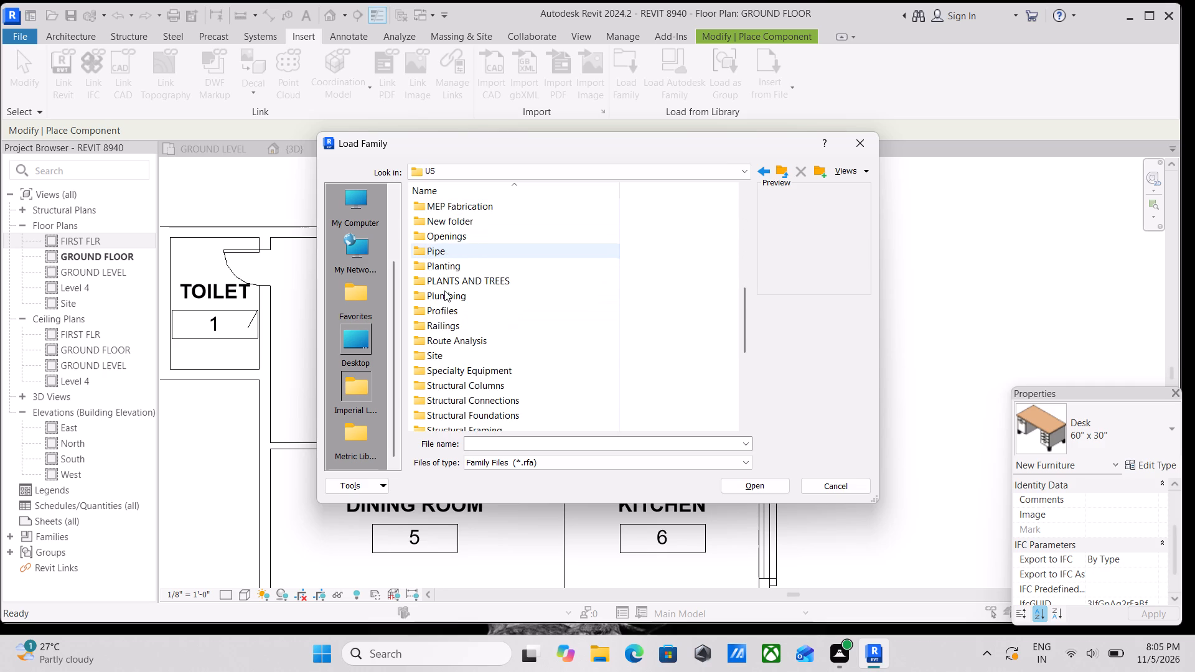
scroll(426, 251, up, 6)
scroll(365, 225, up, 5)
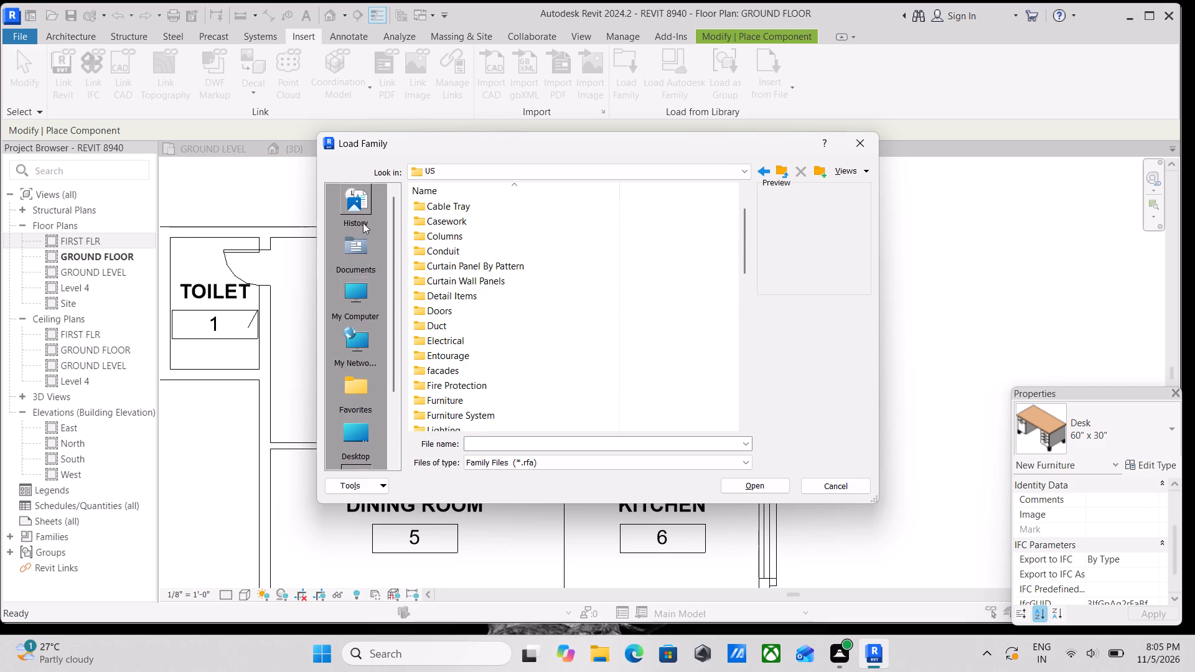
Open the SHUBHAM CITY folder nested inside the Documents folder of the same name for family loading.
click(363, 213)
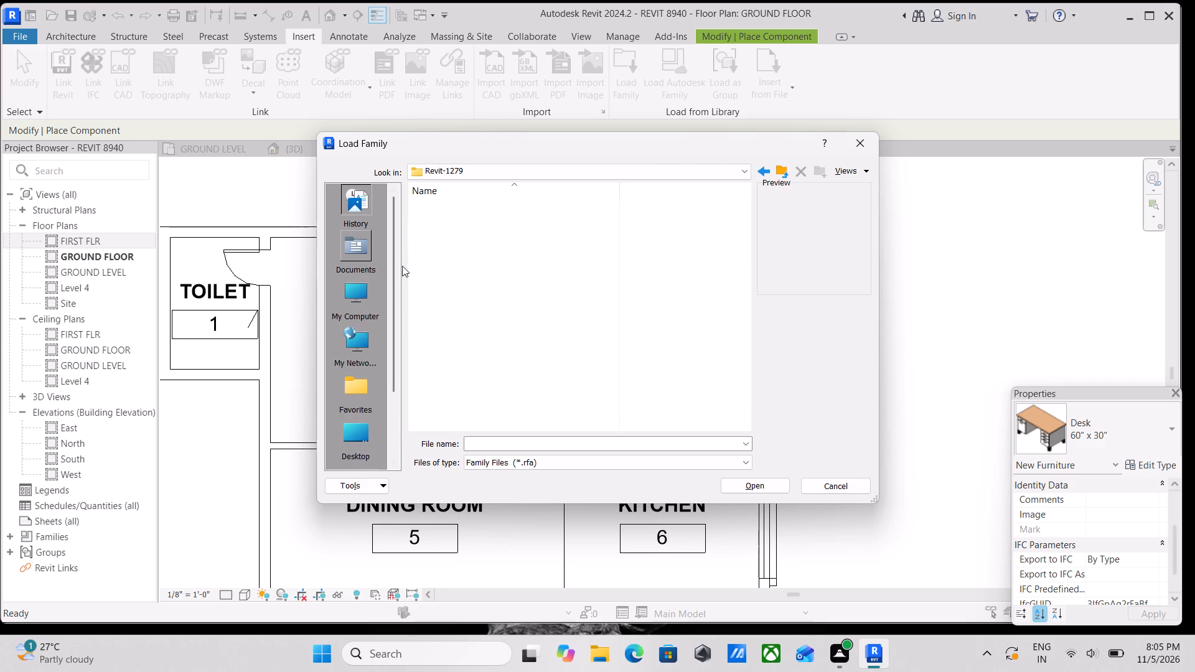
double_click(358, 244)
scroll(509, 230, down, 1)
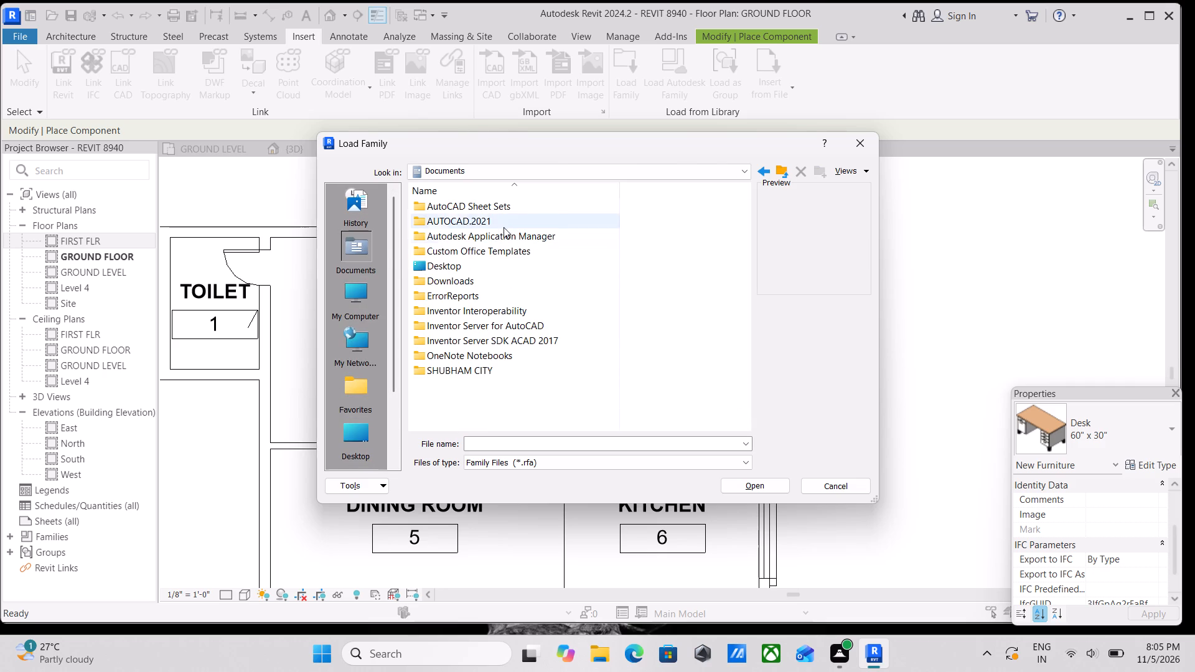
scroll(504, 227, down, 2)
scroll(459, 323, up, 2)
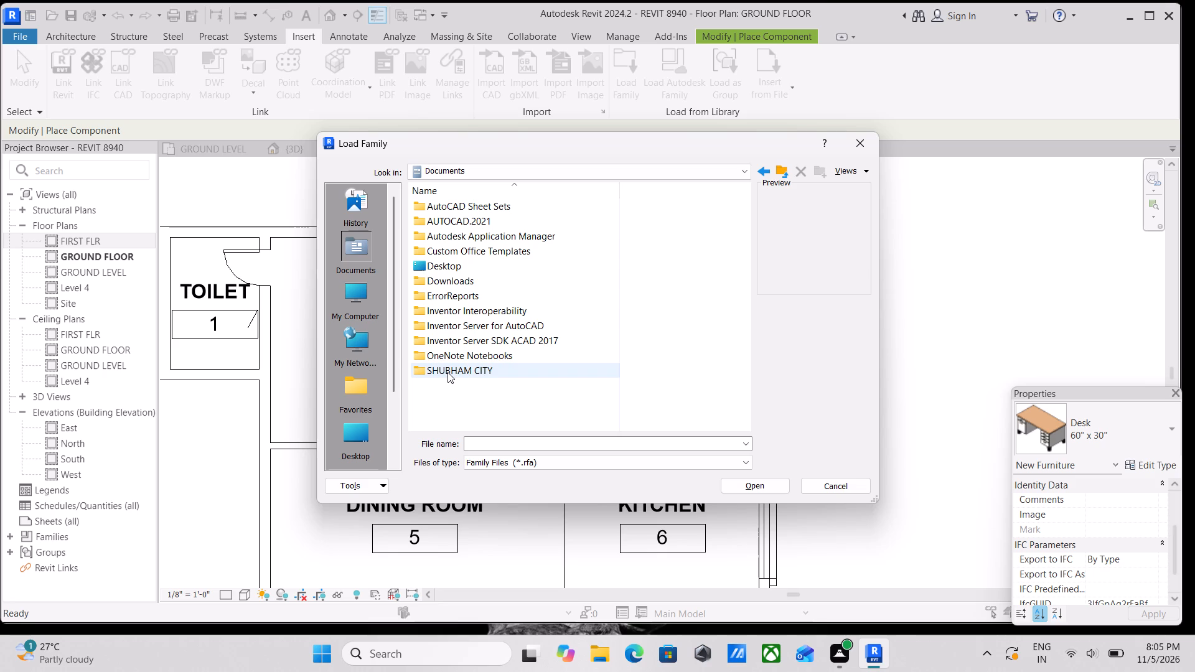
double_click(448, 371)
double_click(489, 204)
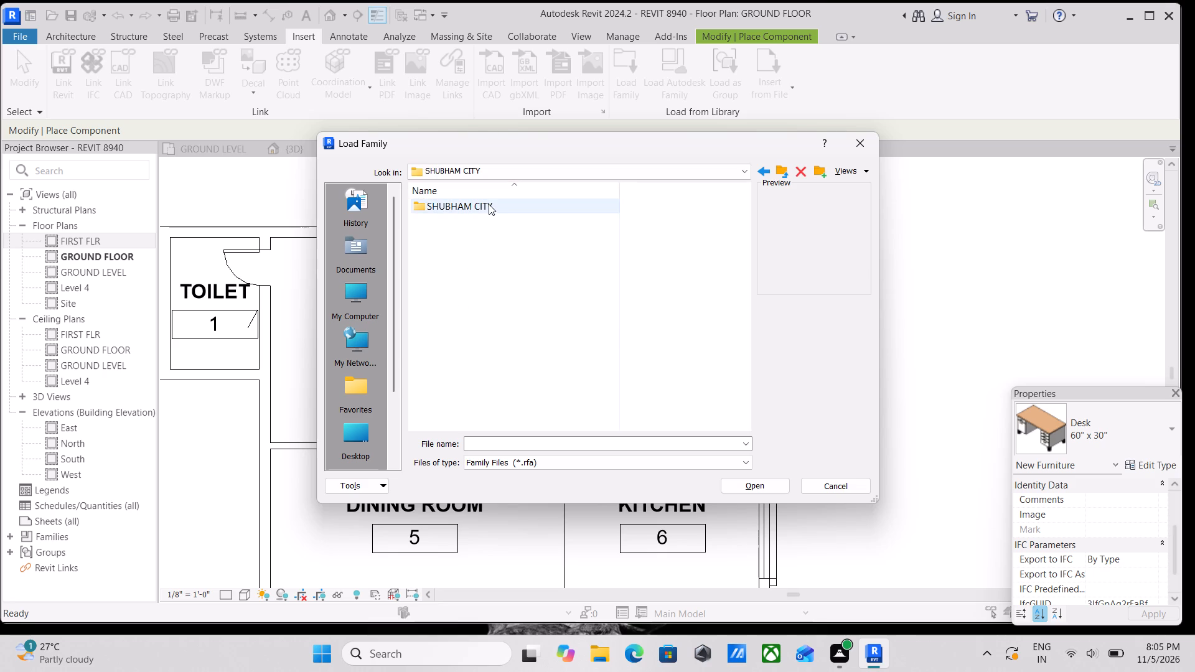
Look through the category folders of the SHUBHAM CITY library for families suited to the ground floor rooms.
scroll(458, 276, down, 3)
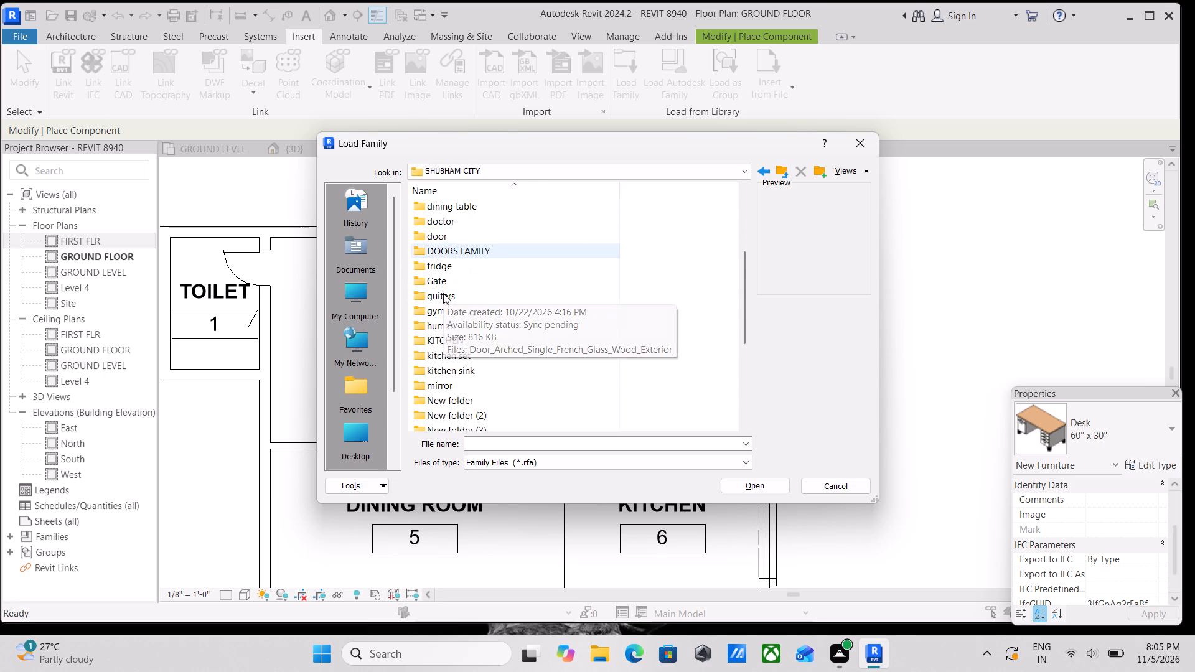
scroll(443, 293, down, 5)
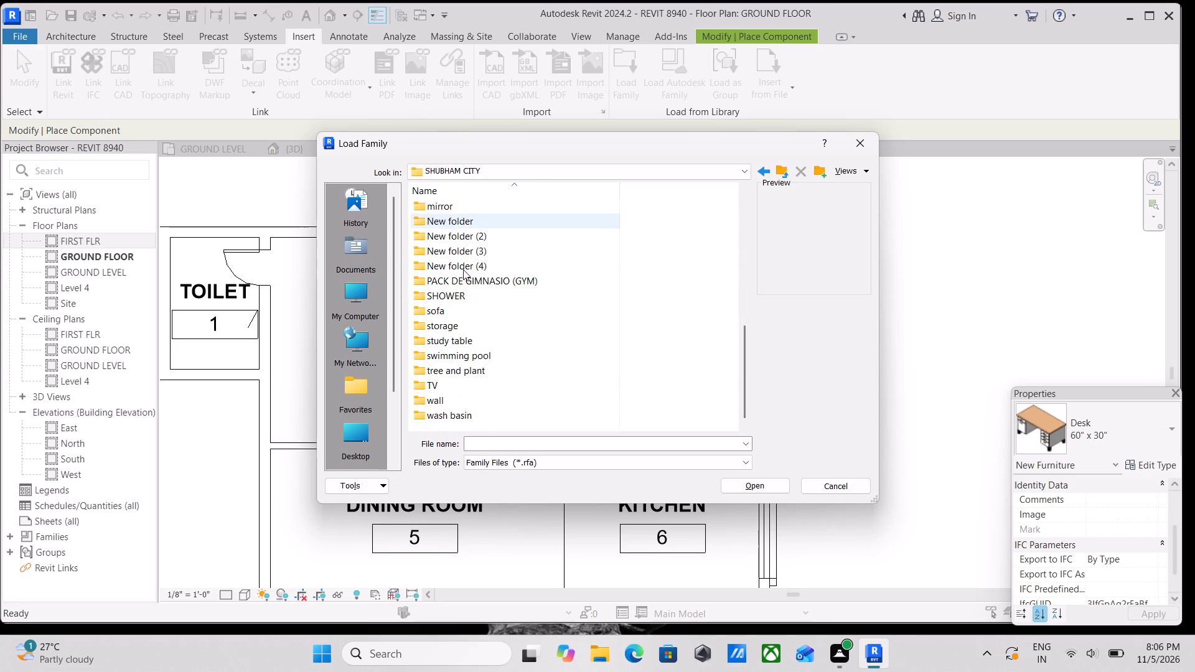
scroll(463, 269, down, 1)
scroll(463, 269, up, 14)
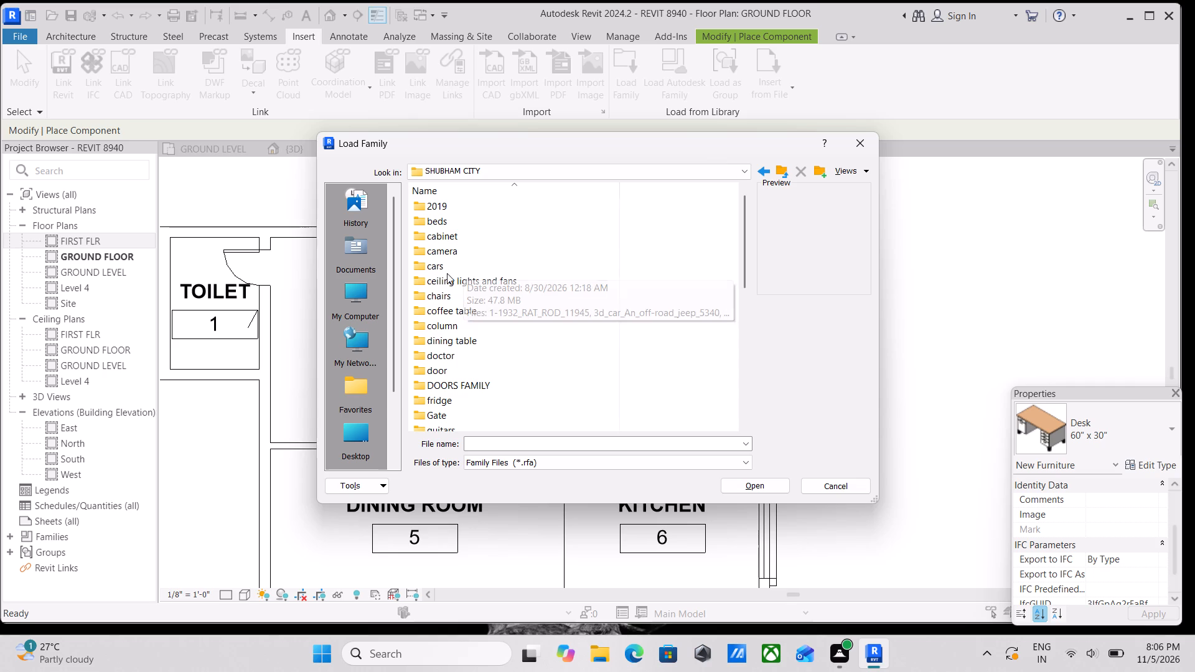
scroll(443, 301, up, 2)
scroll(443, 309, down, 3)
scroll(443, 309, up, 3)
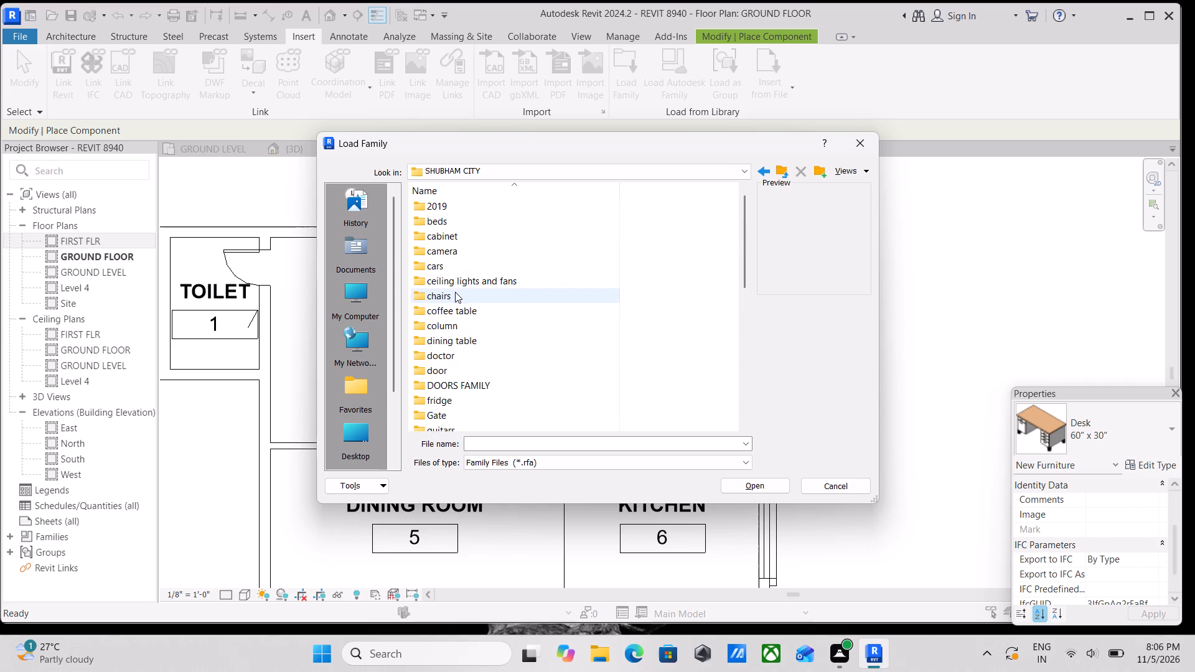
scroll(436, 283, up, 2)
scroll(436, 283, down, 4)
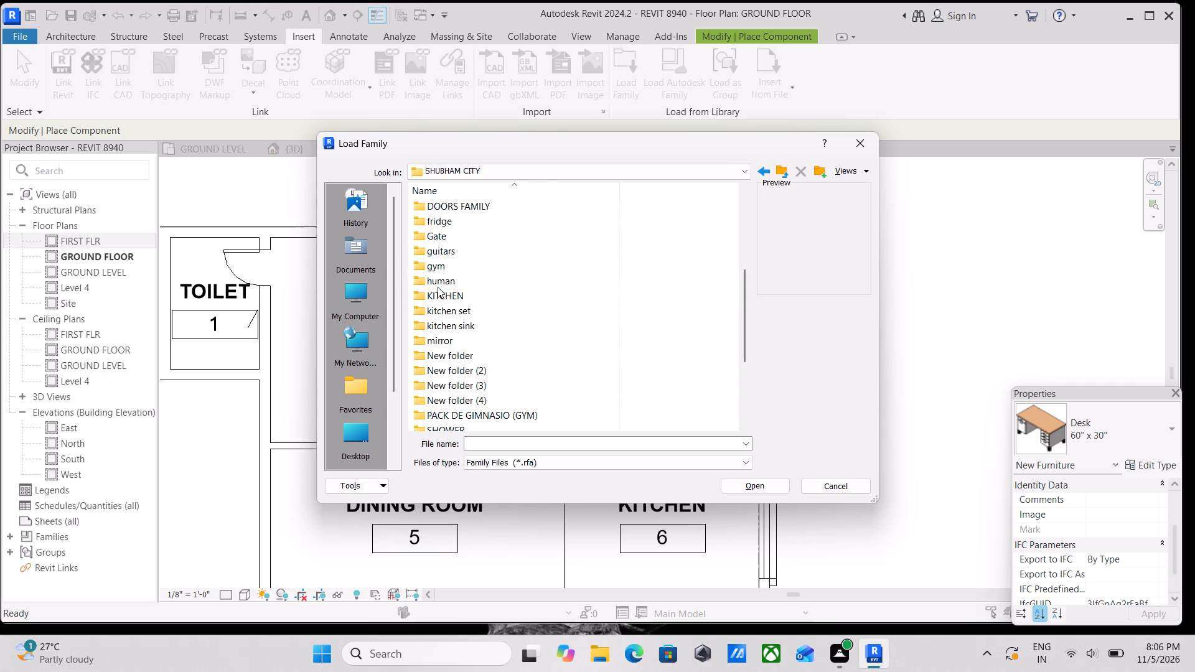
scroll(438, 287, up, 3)
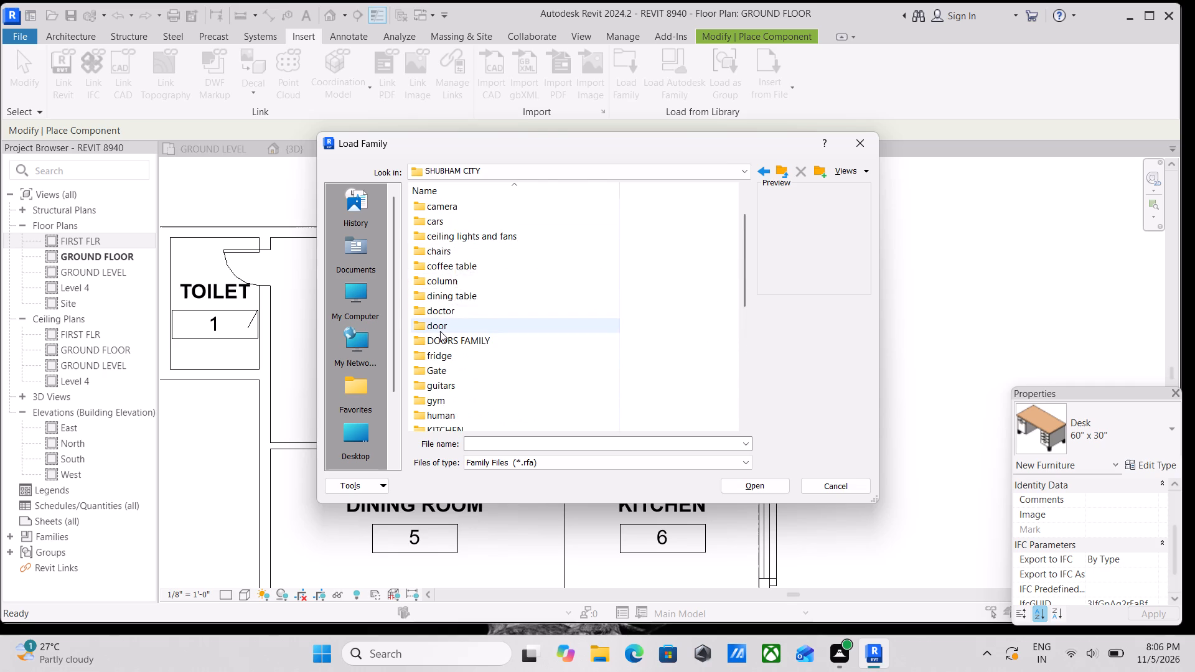
scroll(440, 331, down, 8)
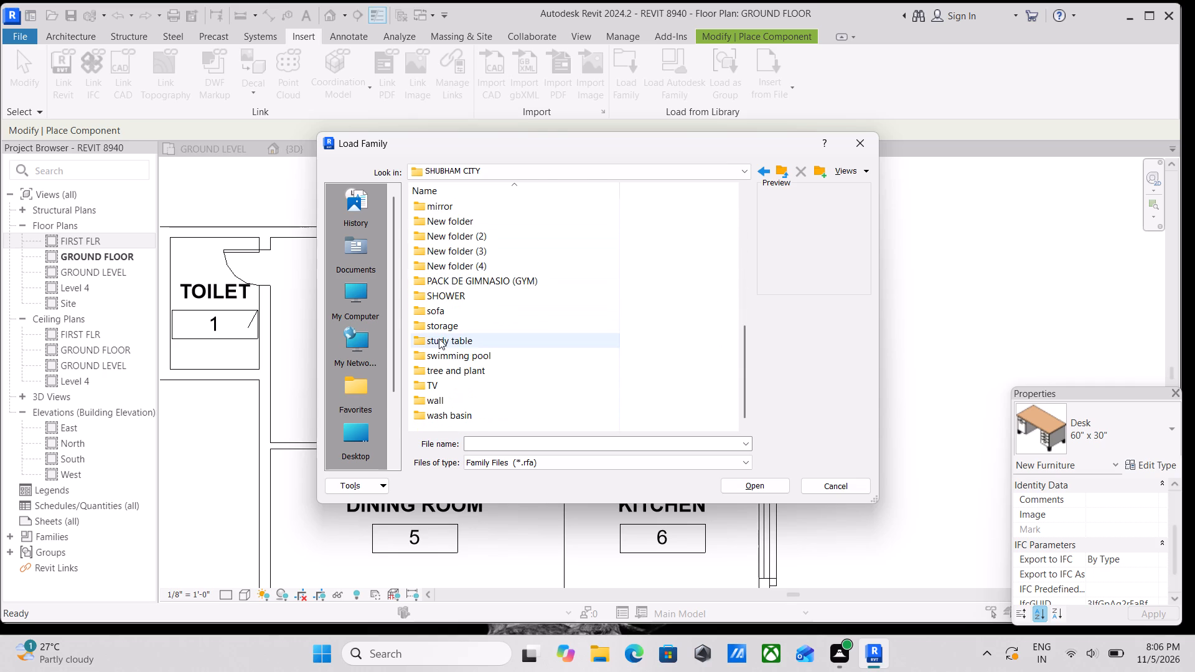
scroll(439, 338, down, 2)
scroll(439, 348, up, 6)
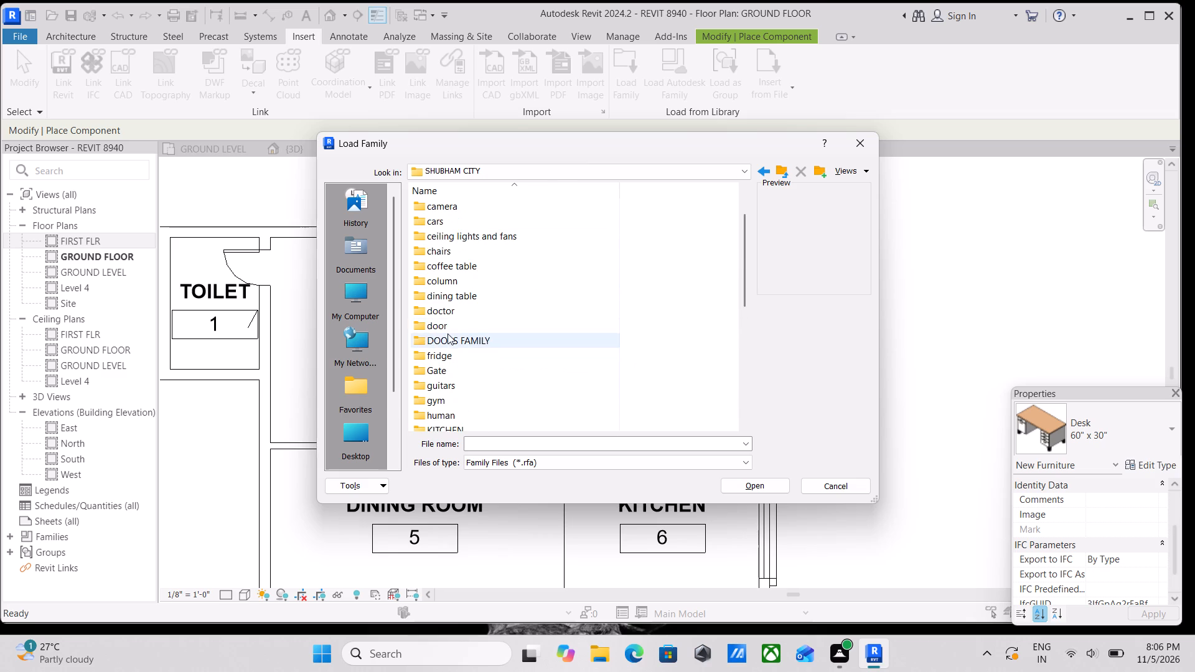
Preview dining and coffee table families in the dining table folder, from Dining_table_14755 to Modern_Coffee_Table_17989, and return to the library.
double_click(439, 295)
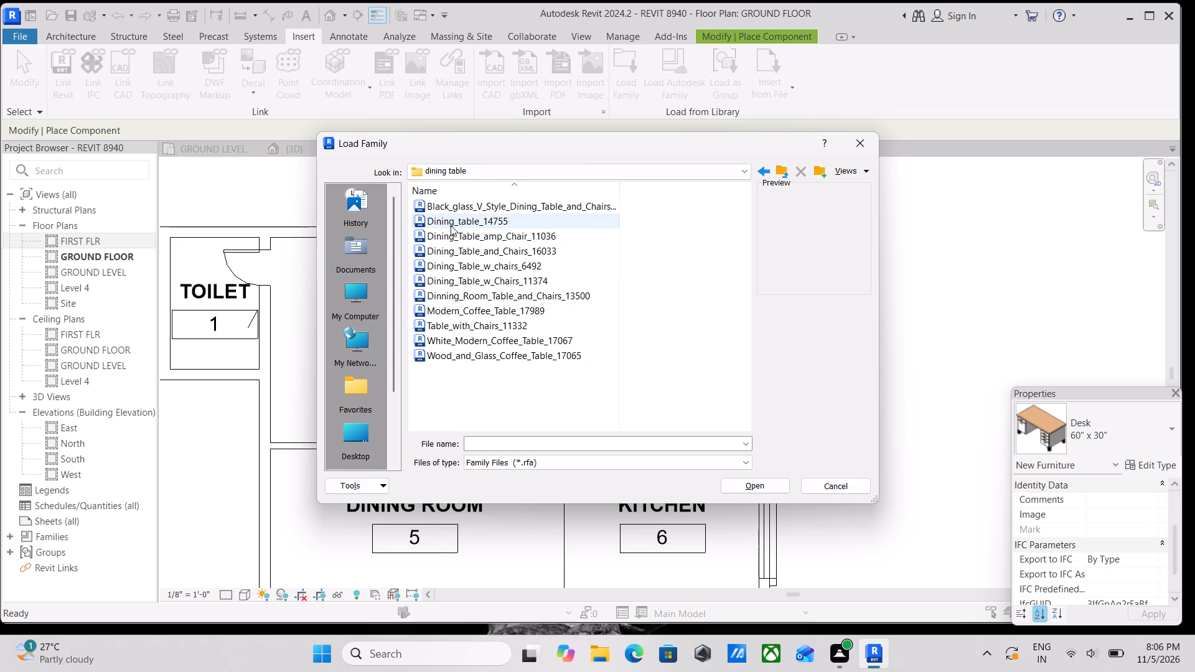
click(451, 225)
click(461, 250)
click(467, 272)
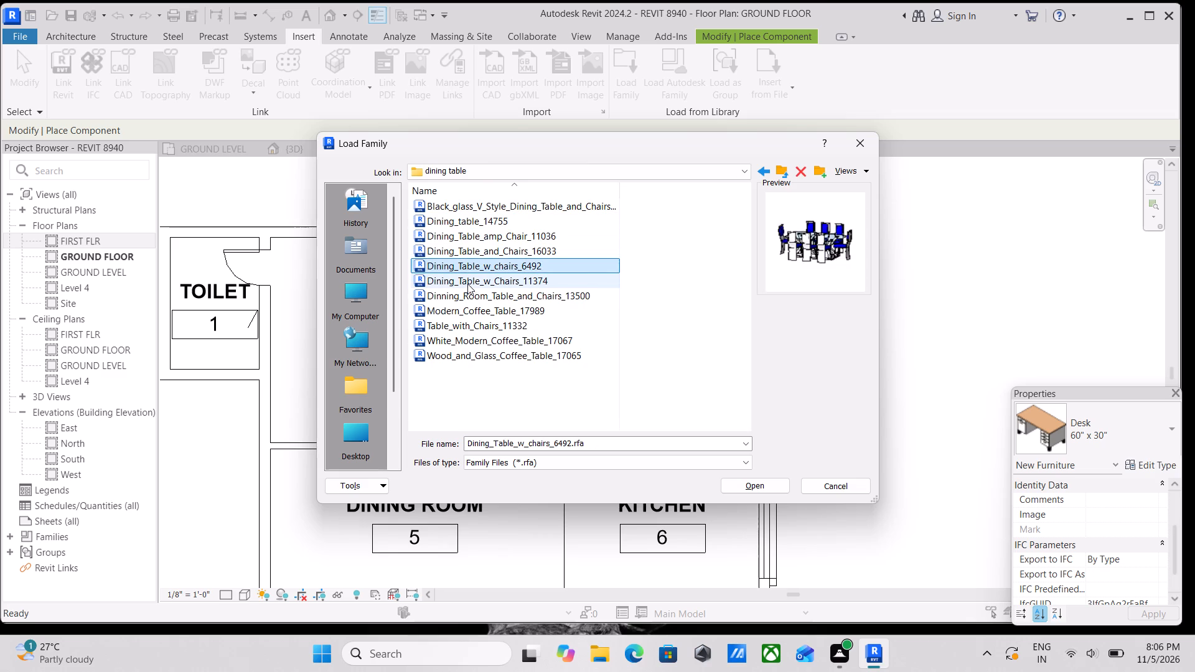
click(467, 286)
click(466, 293)
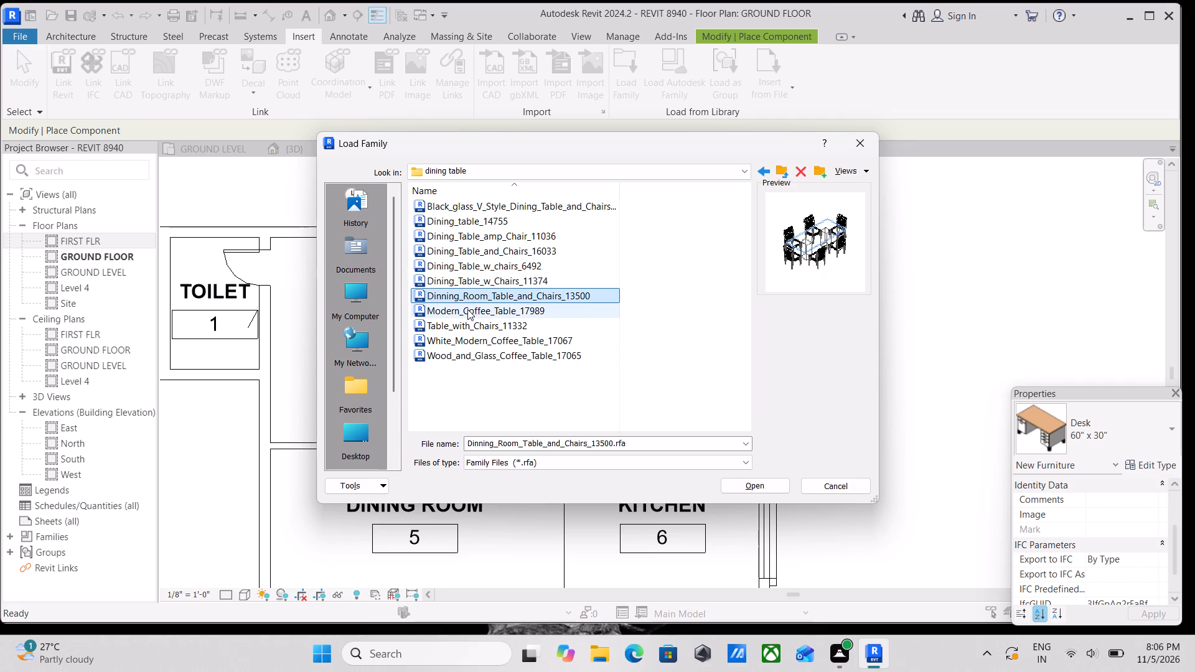
click(467, 308)
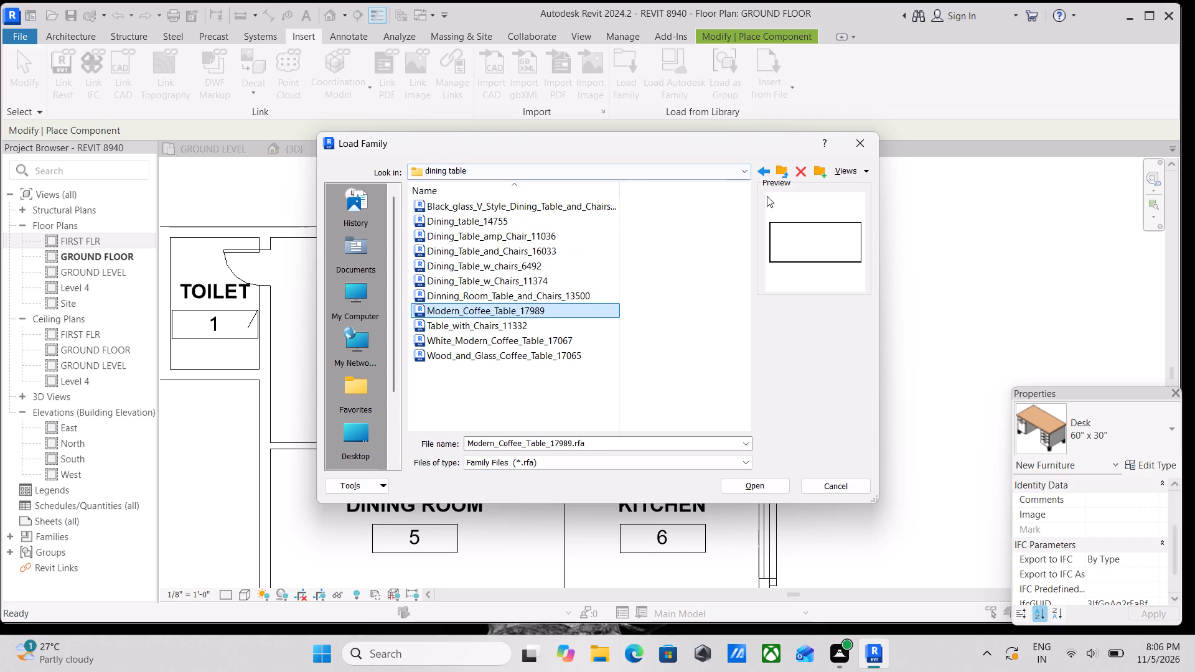
click(766, 169)
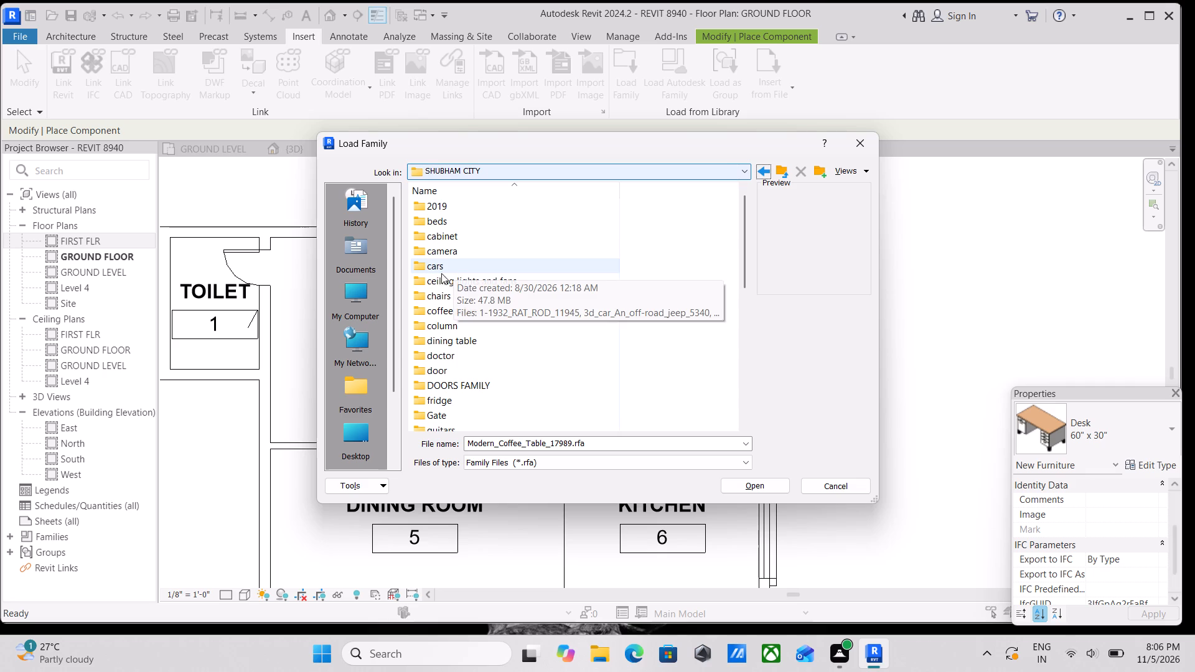
Preview 65_Tonne_Marine_Bollard_17143 and Dumbell-5_LBS_10000 in the gym folder and return to the SHUBHAM CITY folder.
scroll(464, 340, down, 2)
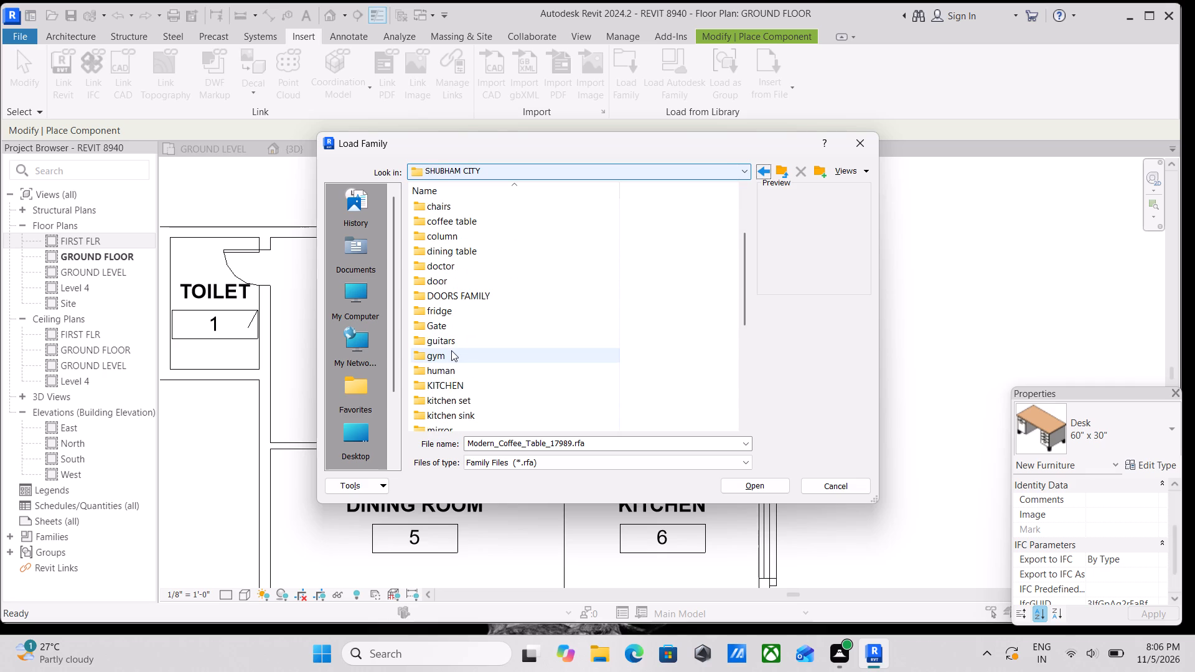
scroll(444, 363, down, 1)
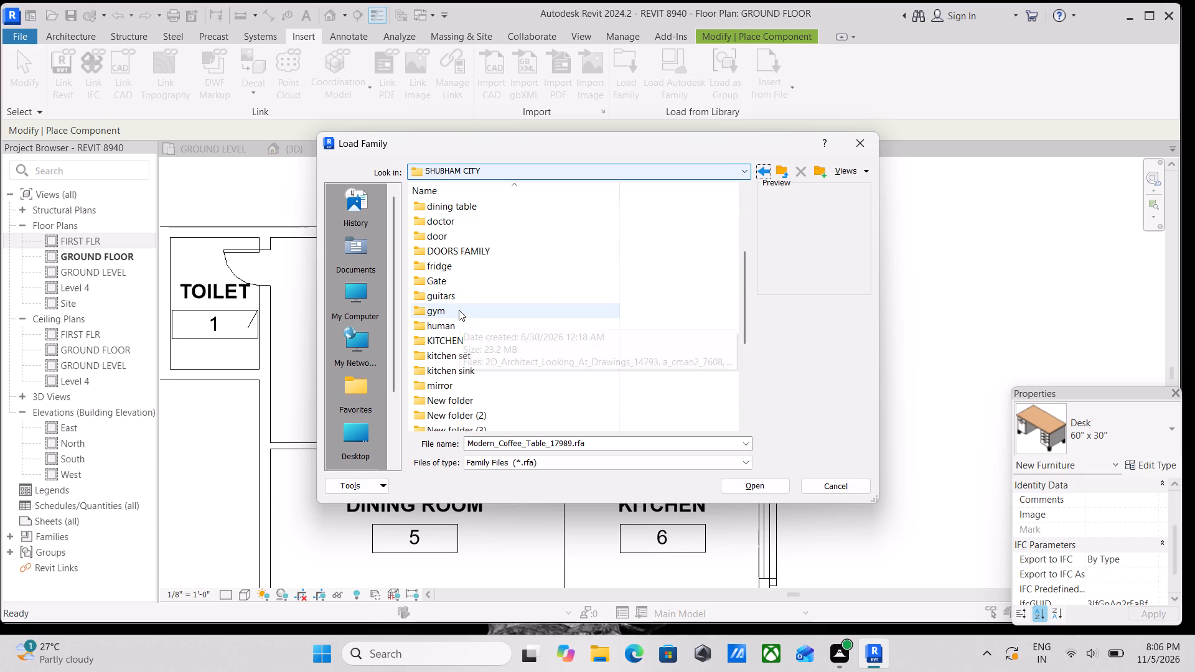
double_click(459, 309)
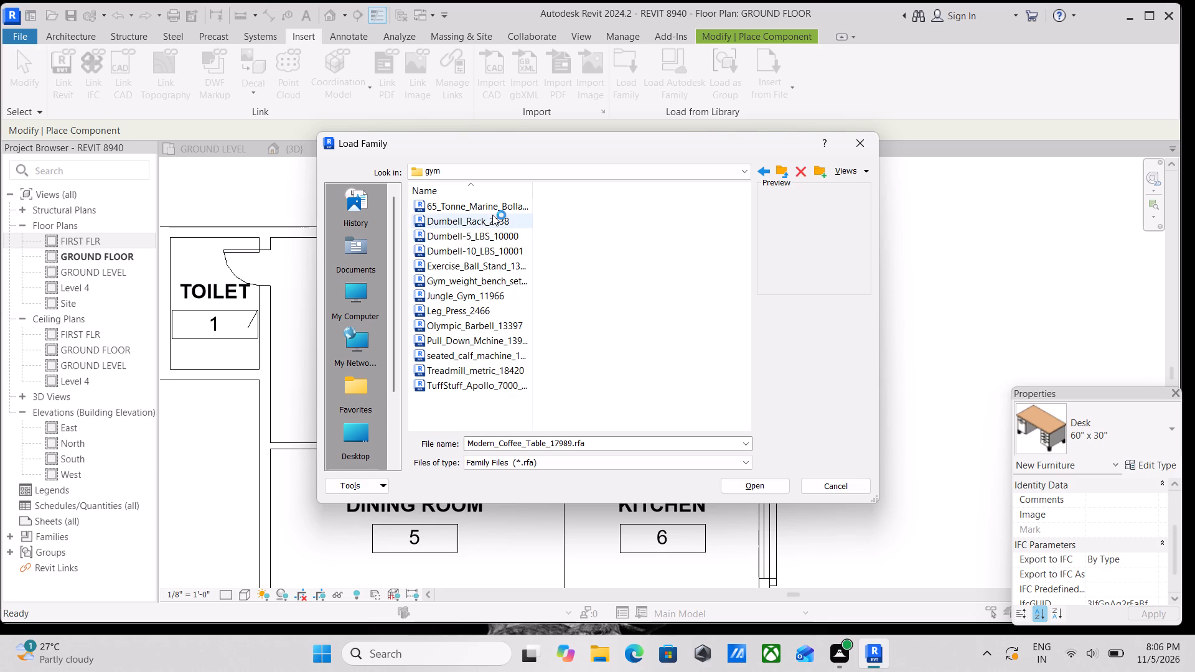
click(492, 215)
click(477, 210)
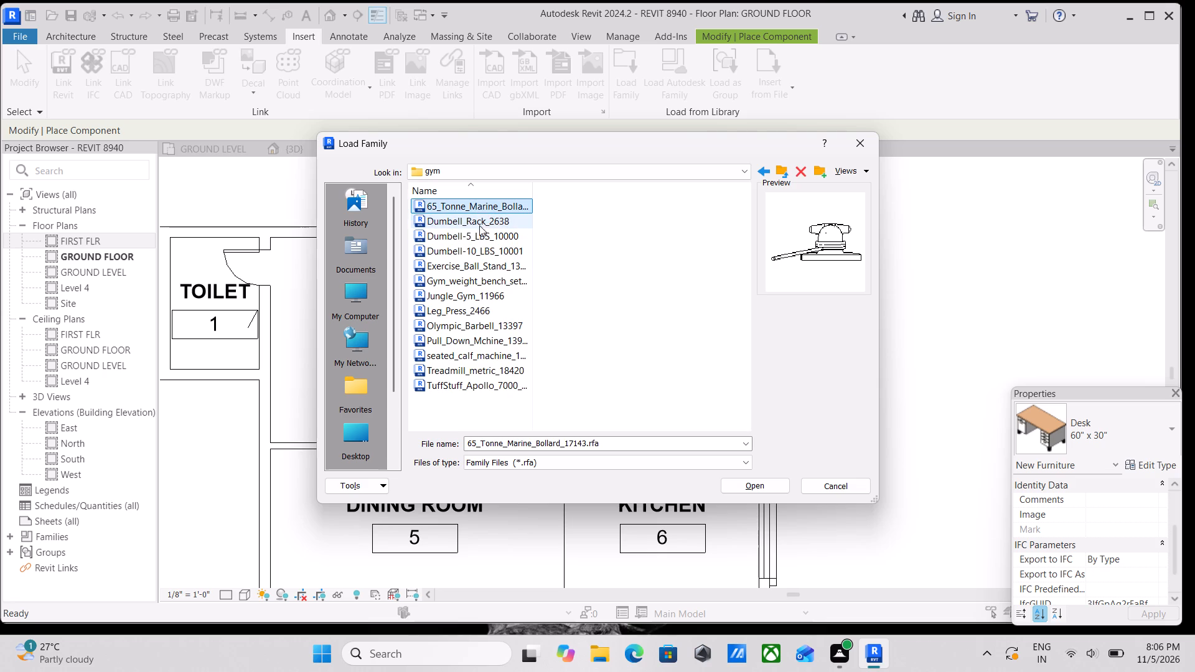
click(478, 233)
click(757, 169)
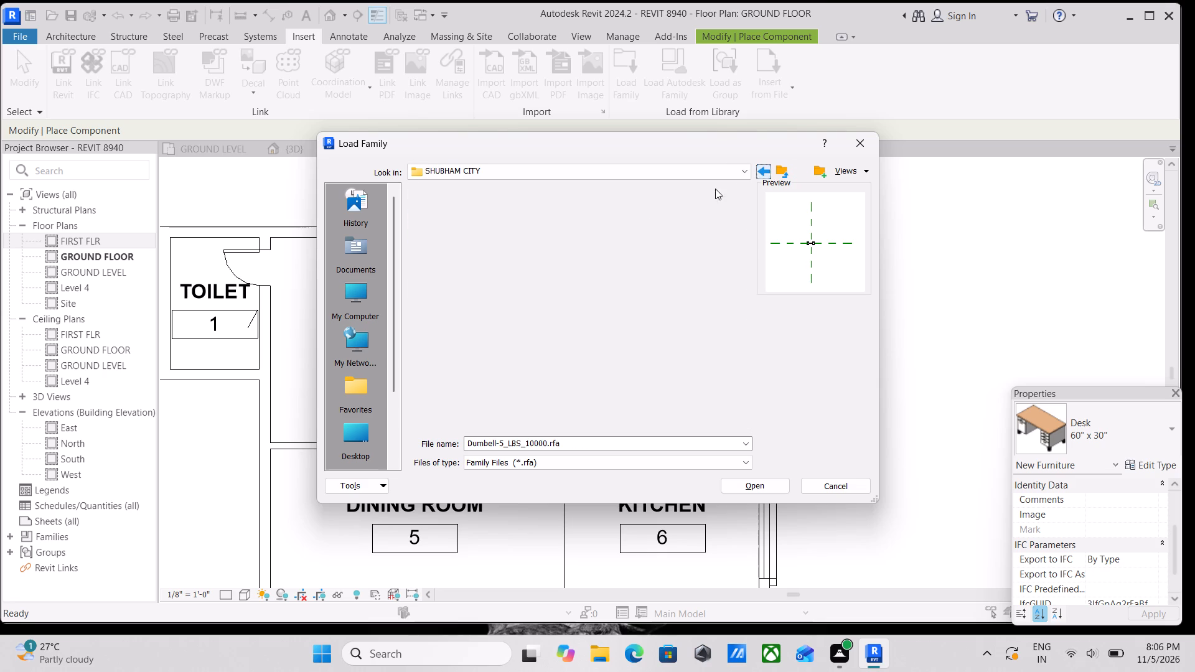
Open the Gate folder and preview its metal, dumpster enclosure, rolling steel and davinder gate families.
scroll(428, 321, down, 3)
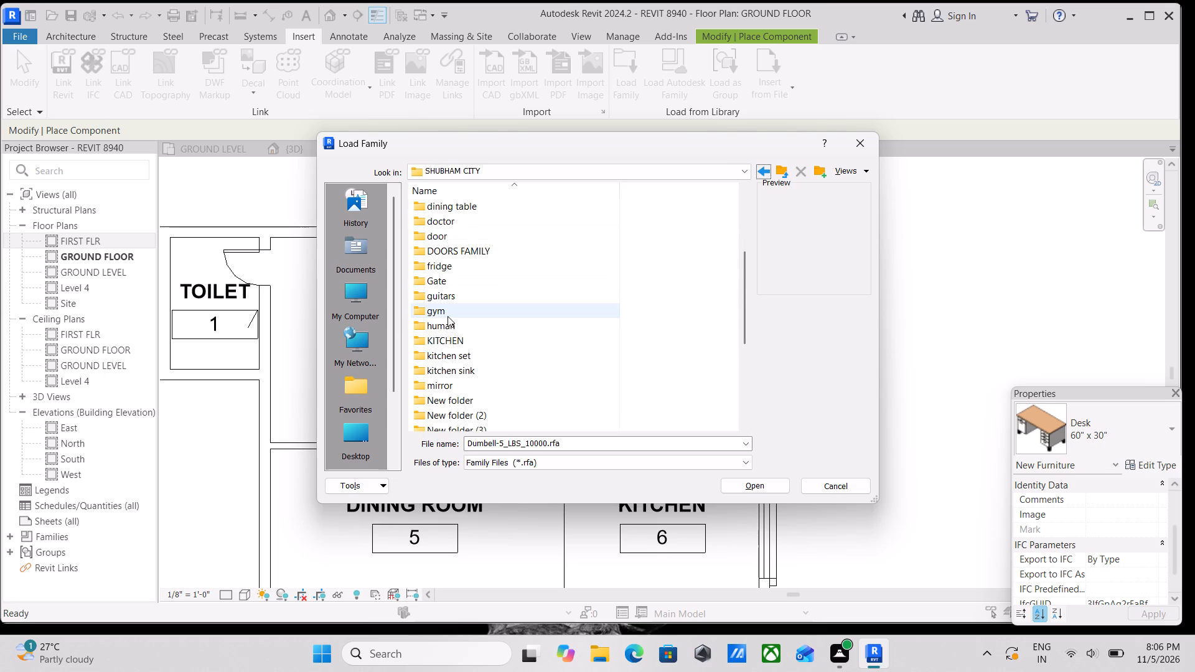
scroll(448, 316, down, 5)
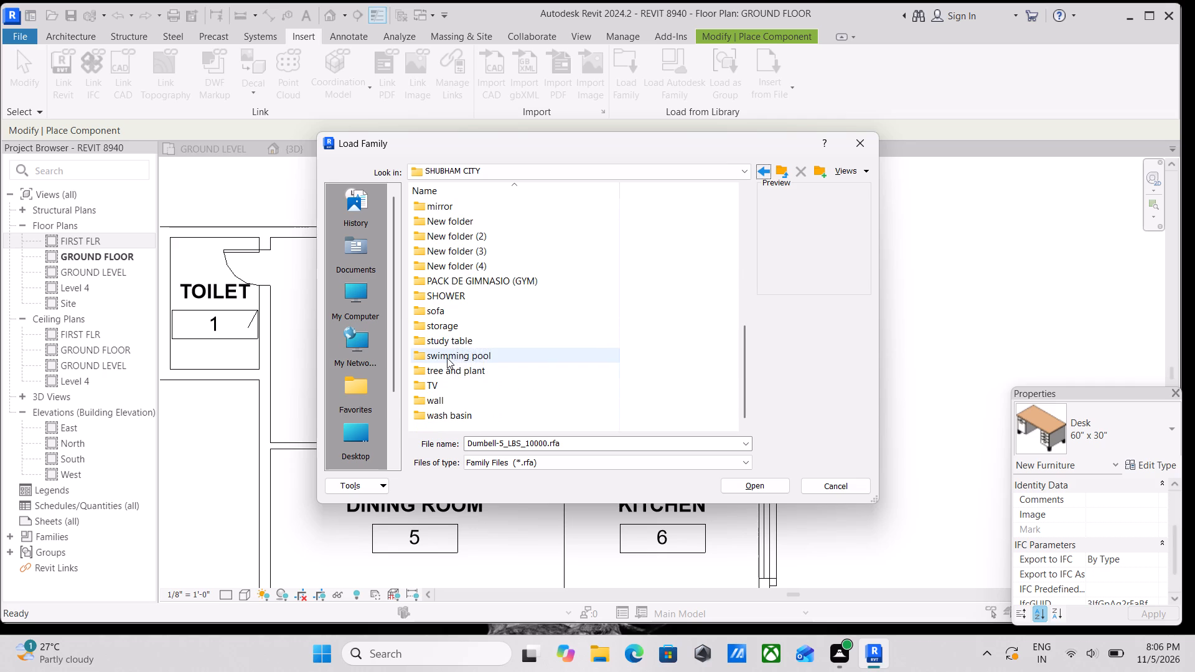
scroll(447, 358, up, 5)
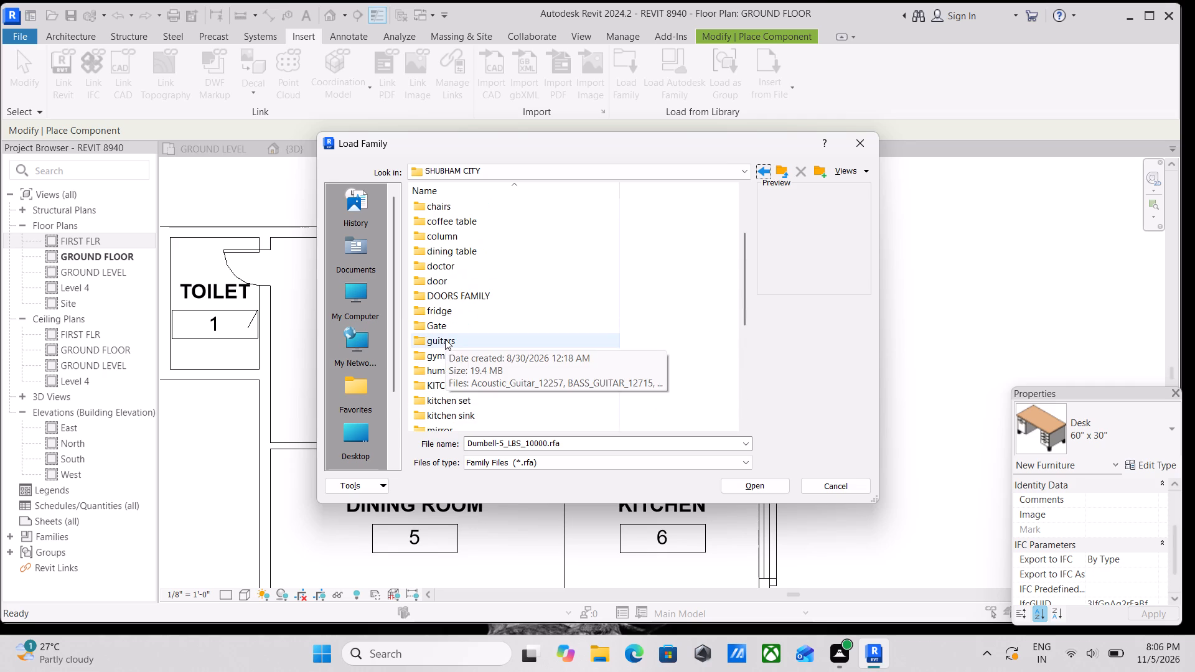
double_click(444, 329)
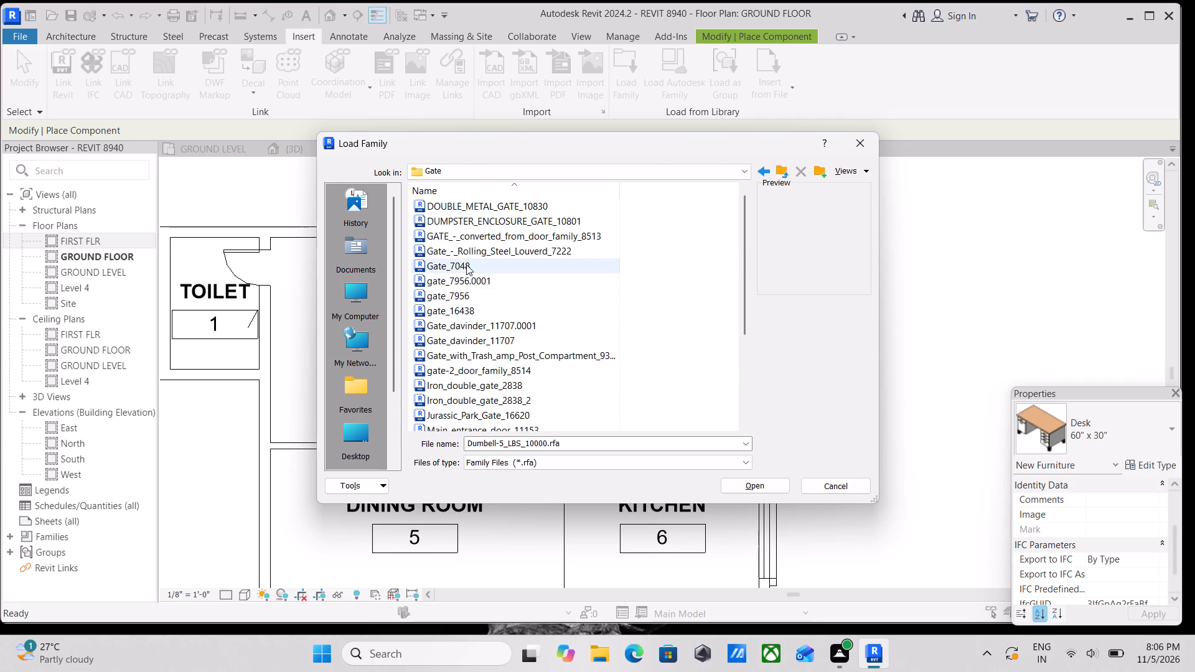
click(466, 259)
click(467, 240)
click(475, 250)
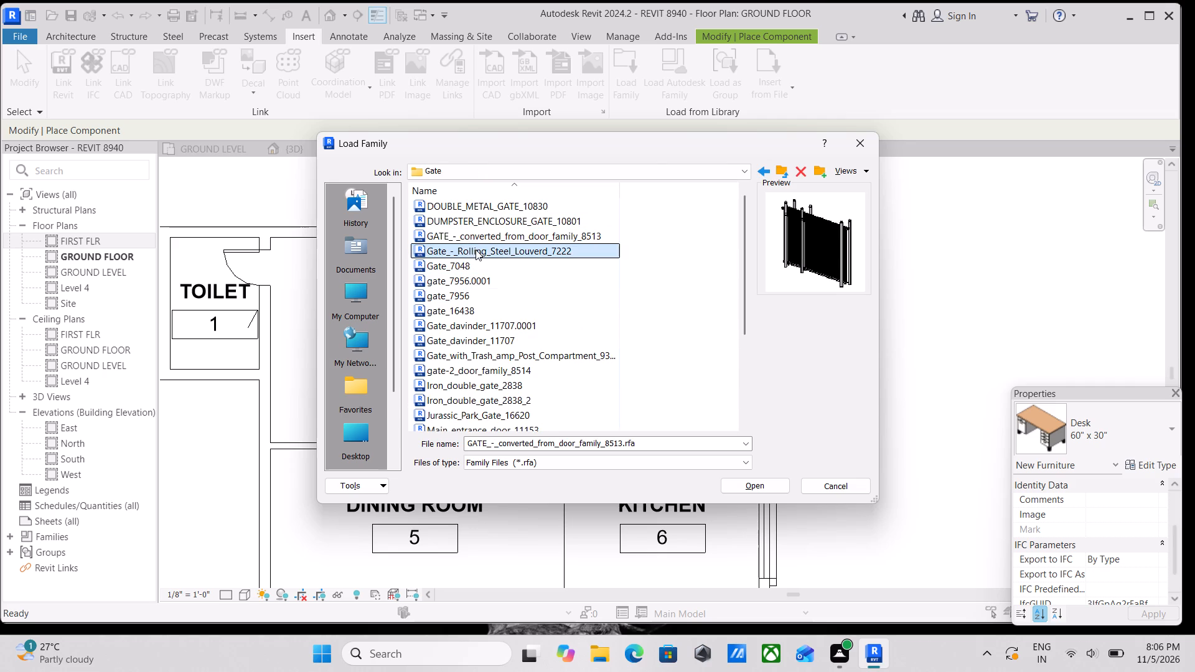
click(475, 222)
click(479, 201)
scroll(454, 282, down, 1)
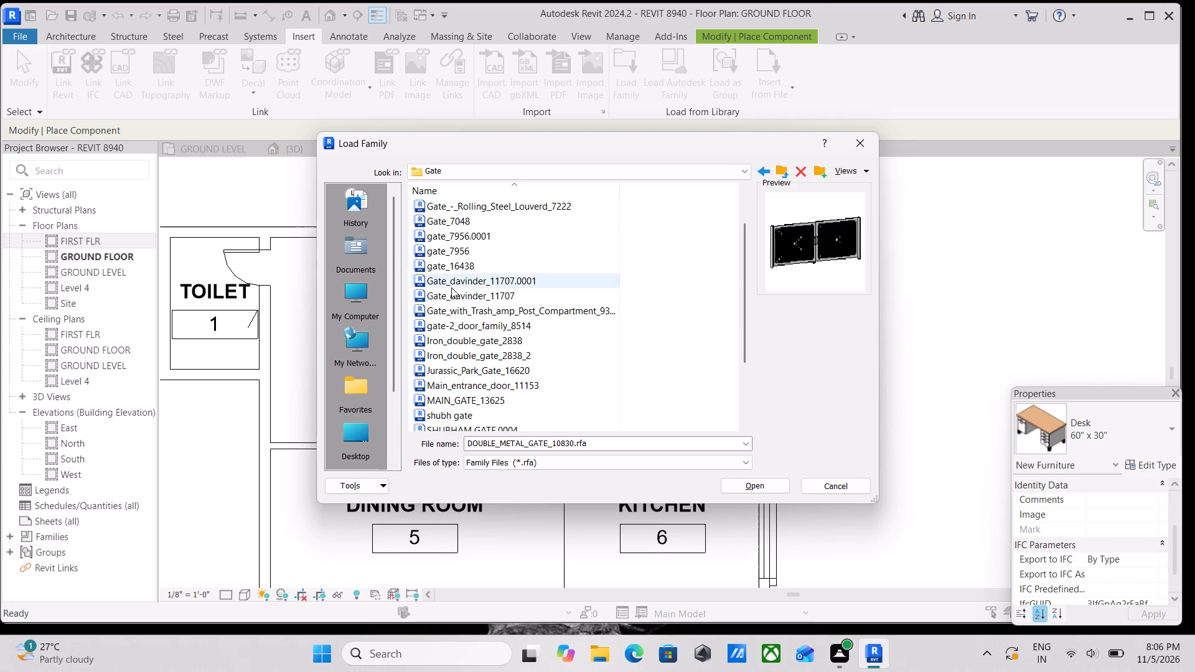
click(449, 291)
click(449, 281)
click(448, 268)
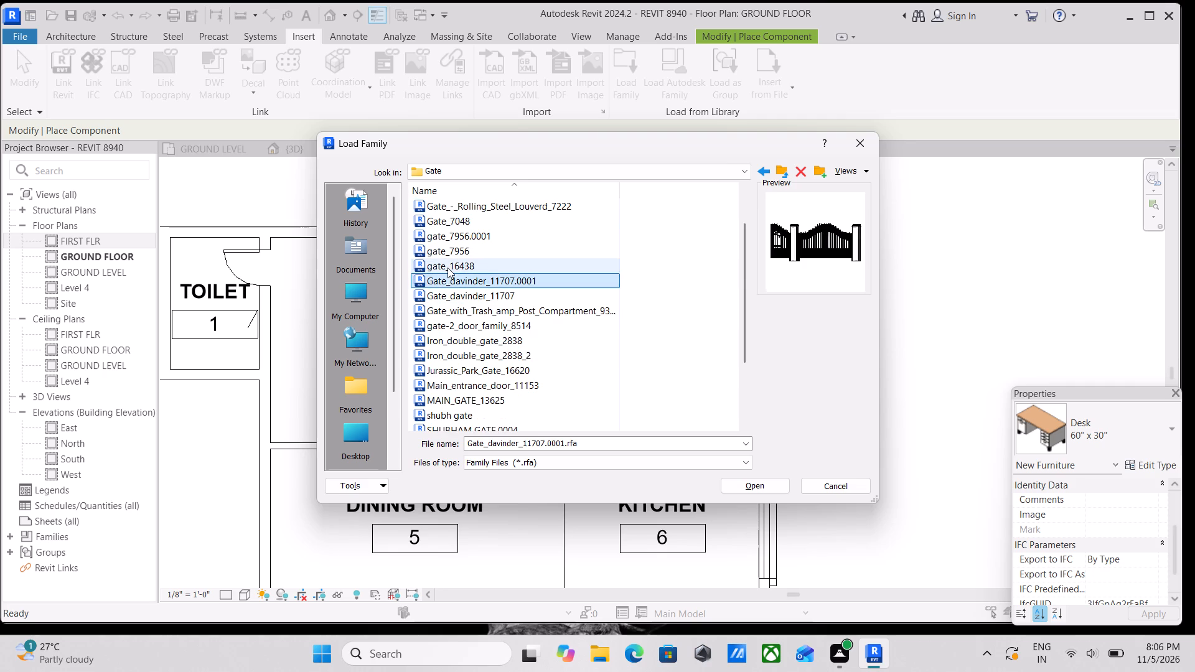
Preview the main gate, entrance door, iron double gate and shubh gate families, and return to the SHUBHAM CITY folder.
scroll(448, 267, down, 2)
click(449, 309)
click(448, 296)
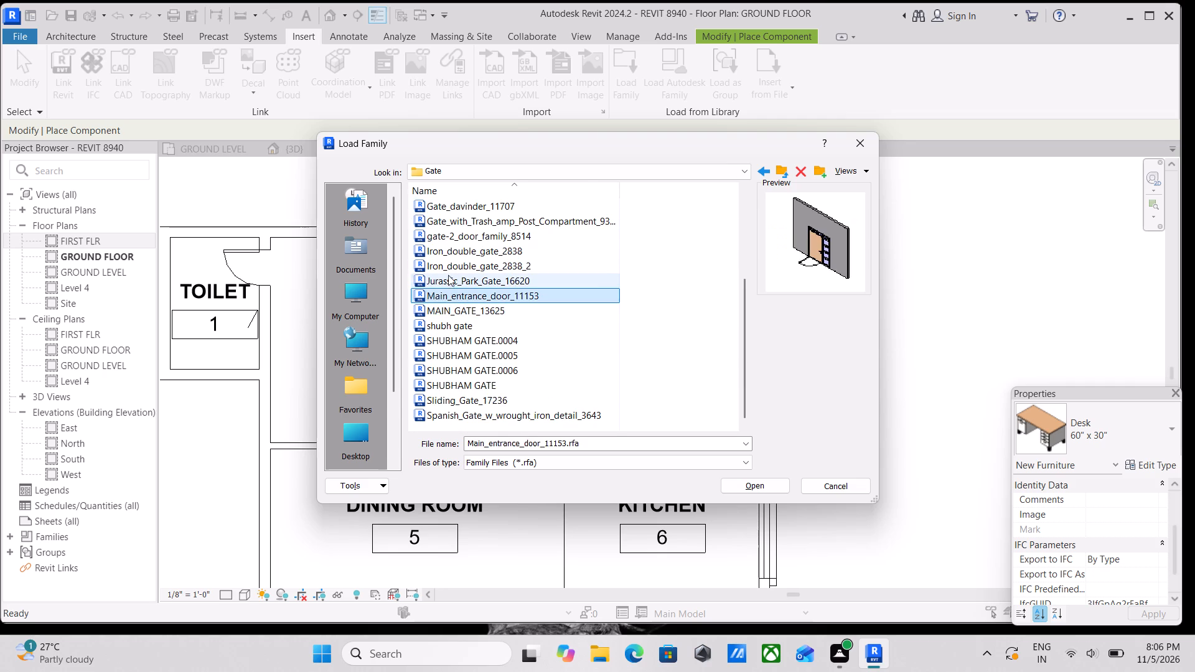
click(449, 273)
click(456, 256)
click(458, 263)
scroll(438, 345, down, 2)
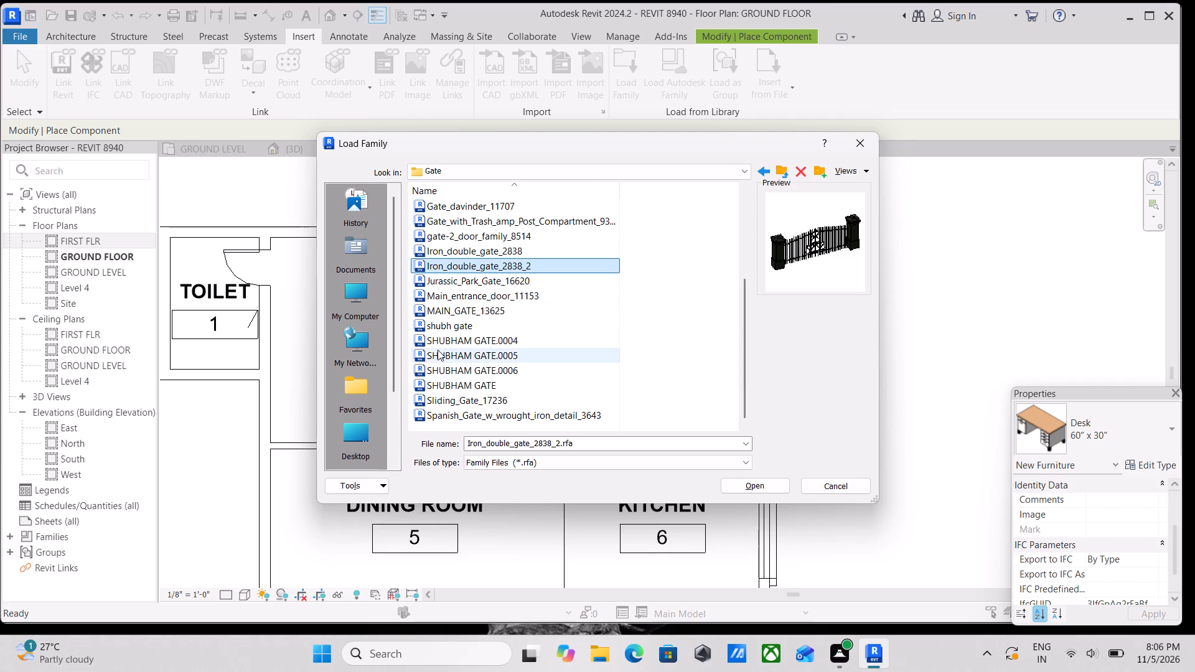
click(443, 337)
click(445, 326)
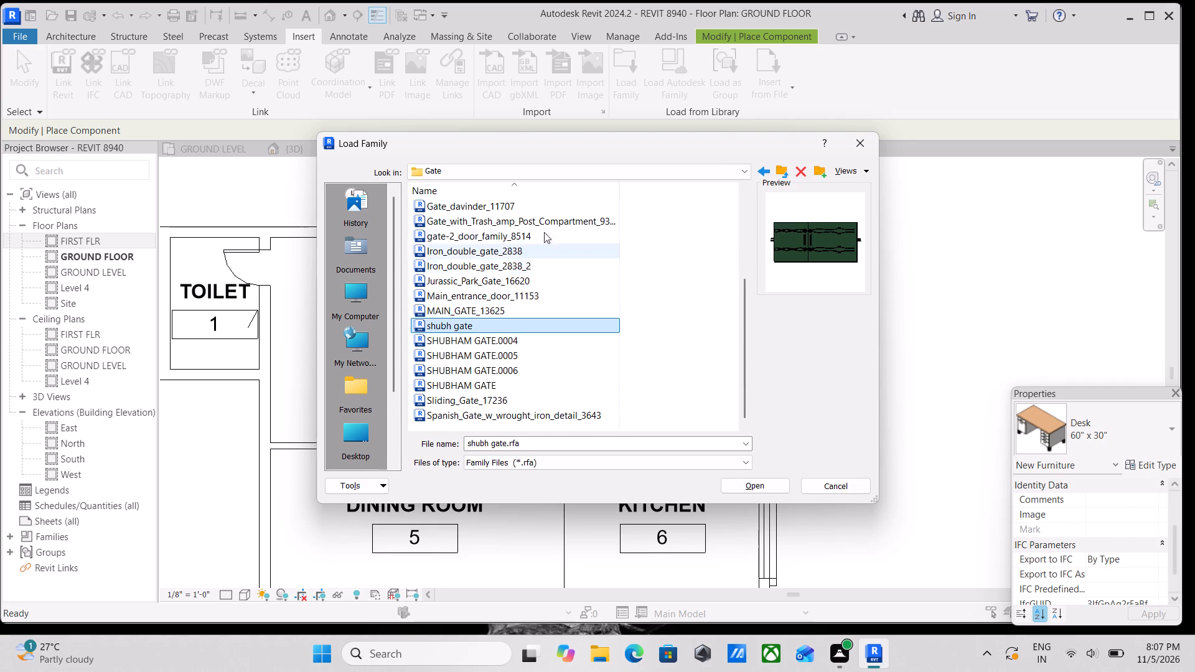
click(757, 172)
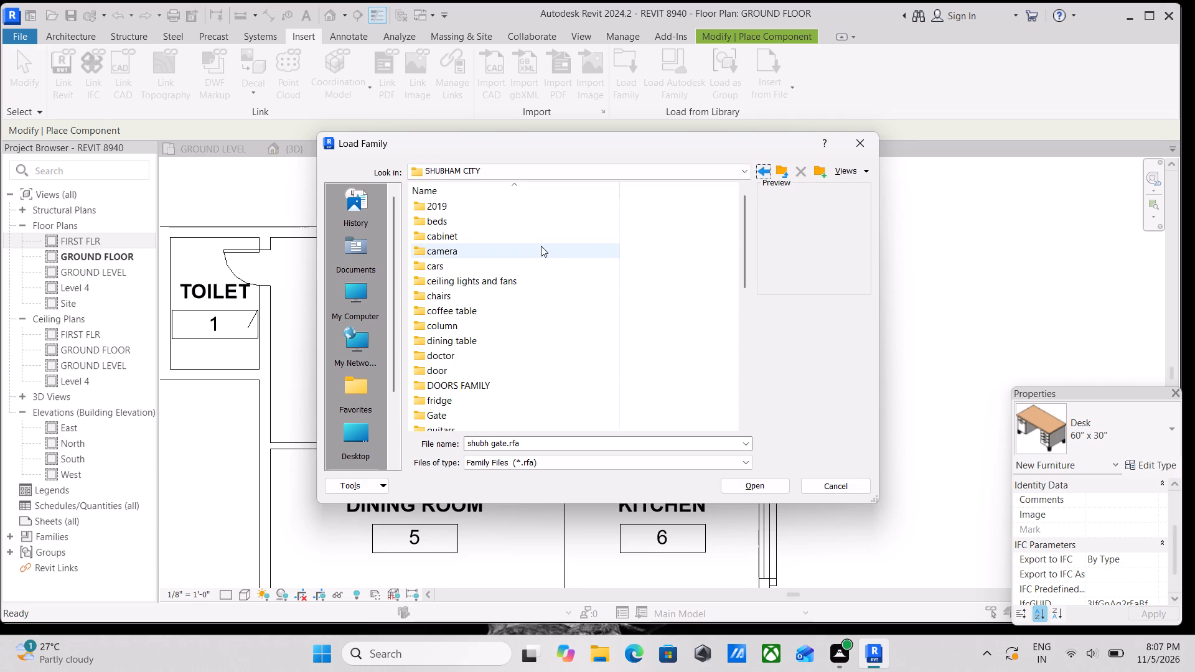
Reopen the Gate folder, preview Gate_-_Rolling_Steel_Louverd_7222 and GATE_-_converted_from_door_family_8513, and return to the library folder.
scroll(433, 281, down, 3)
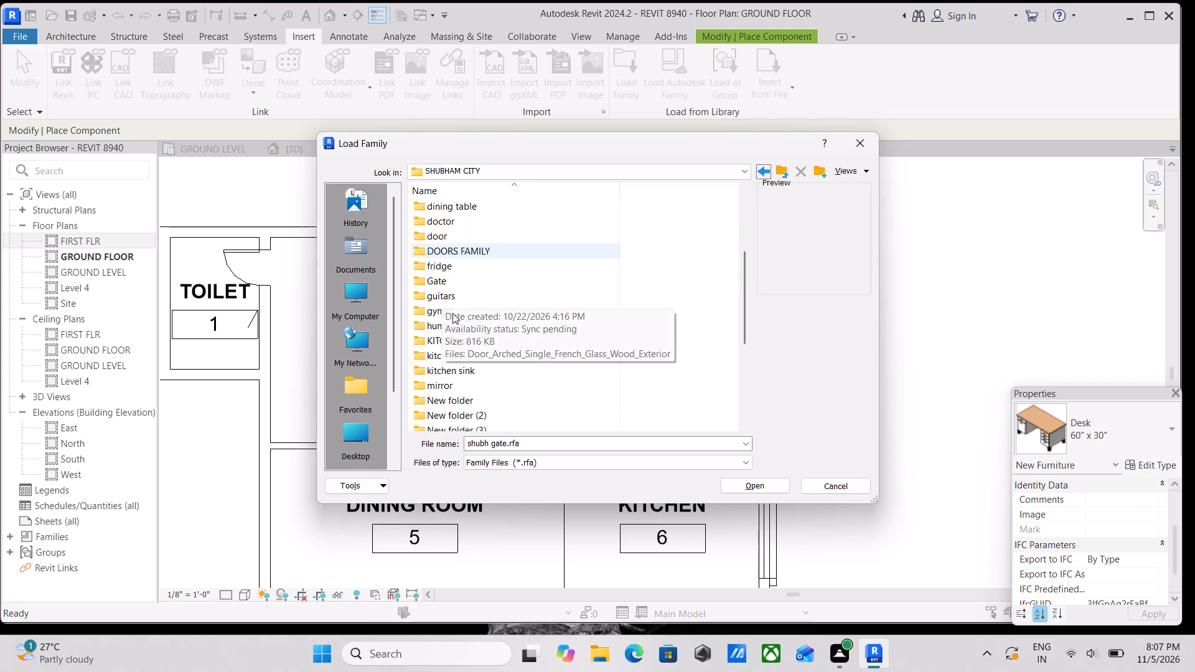
scroll(452, 313, down, 1)
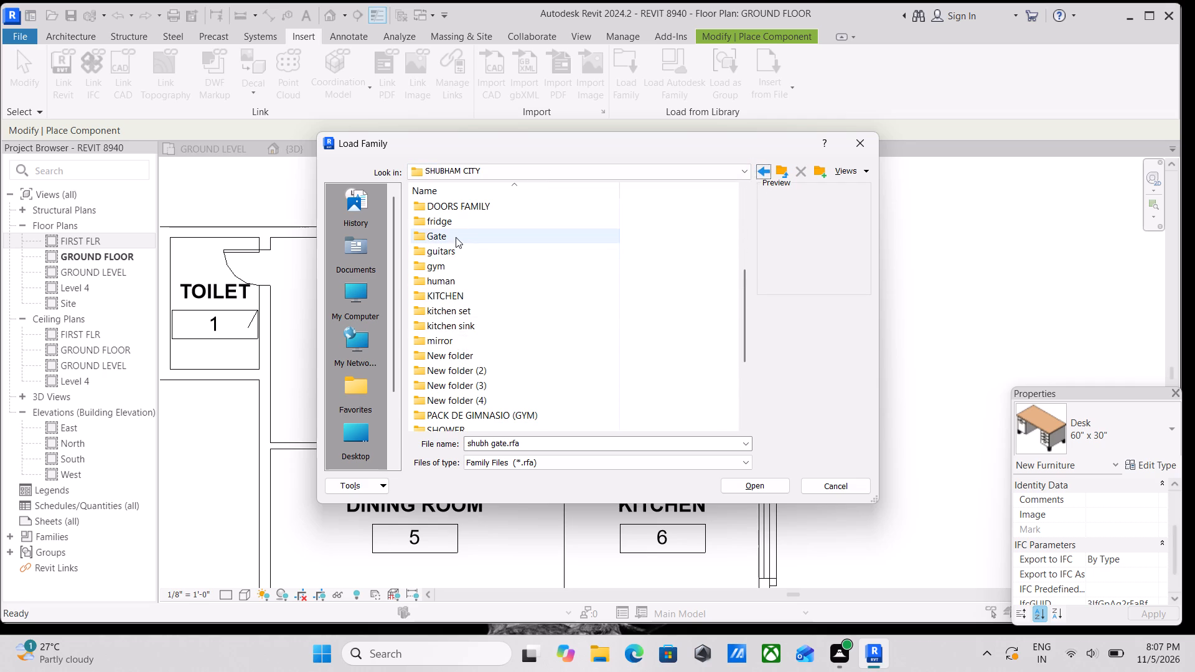
double_click(456, 237)
click(454, 245)
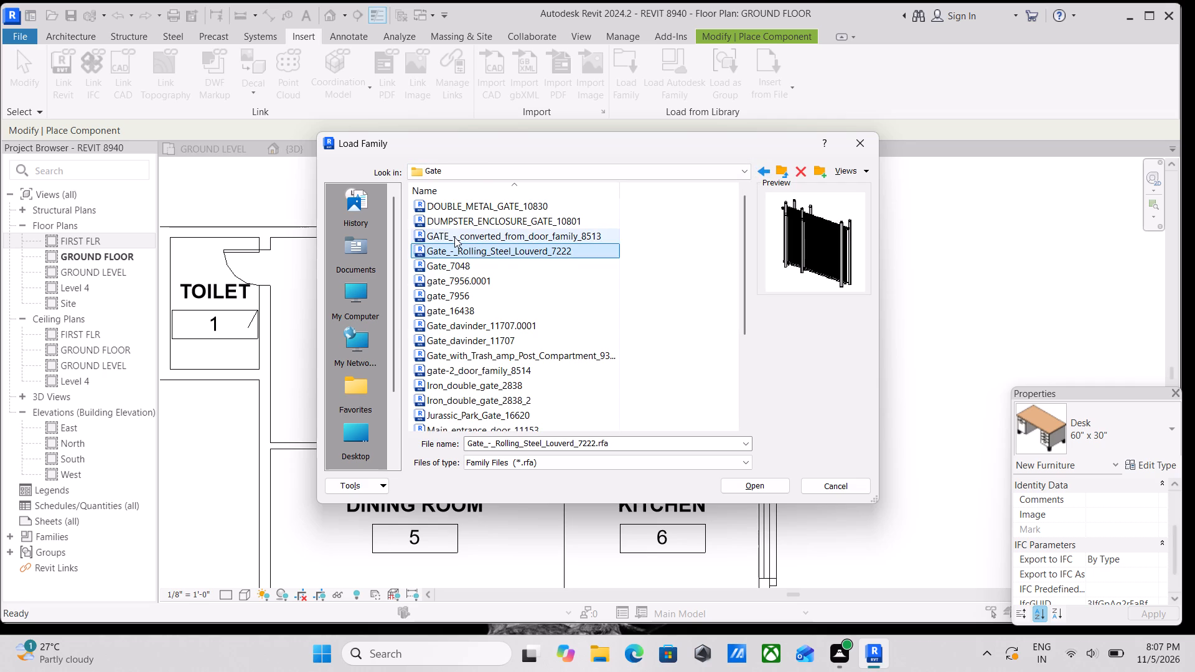
click(454, 237)
click(762, 166)
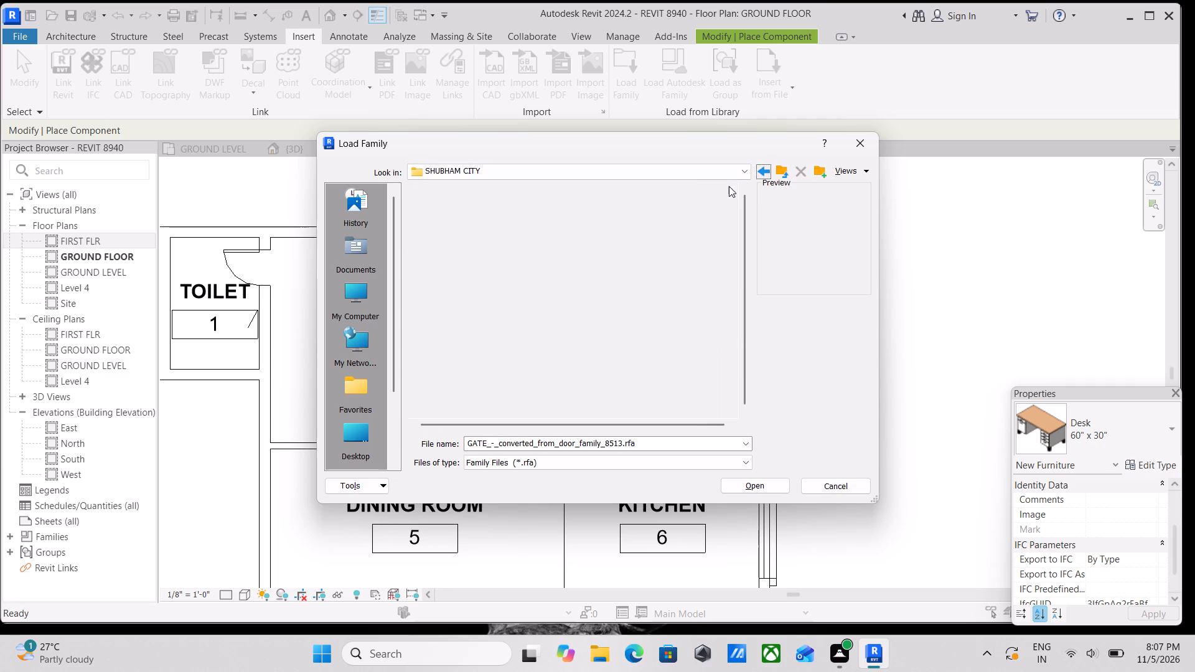
Open the beds folder in the SHUBHAM CITY library and preview 1500wide_x_2000m_double_bed_1949, BED_6467, bed_6483 and Bed_9029.
scroll(505, 263, up, 2)
scroll(448, 325, down, 2)
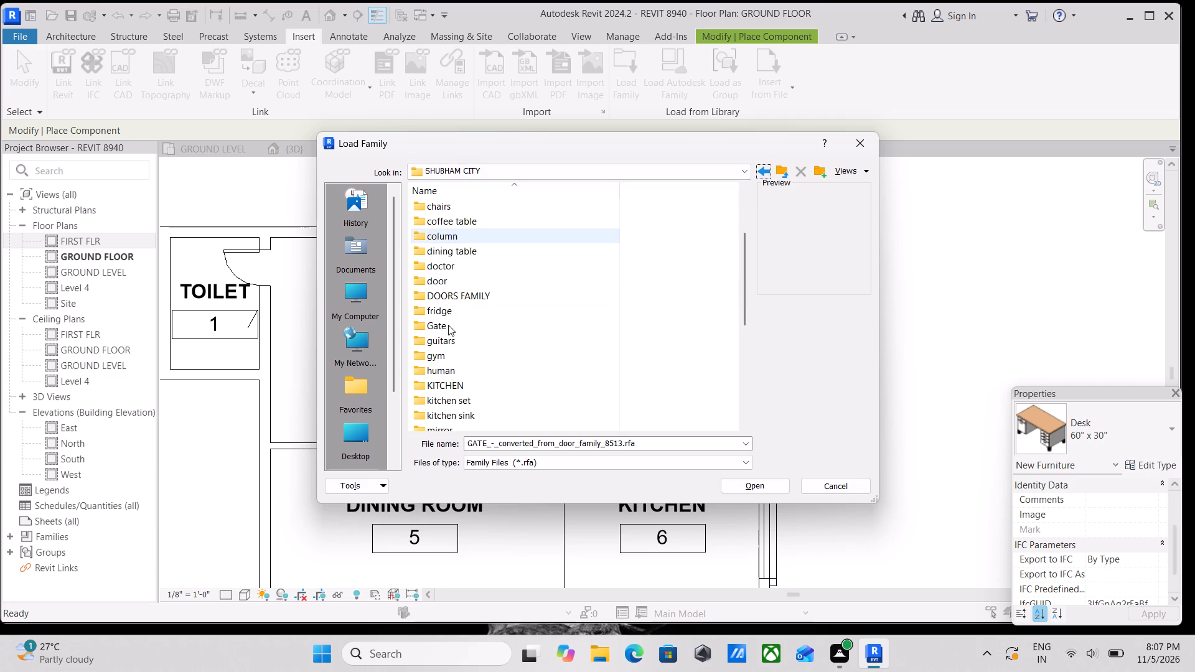
scroll(445, 328, down, 6)
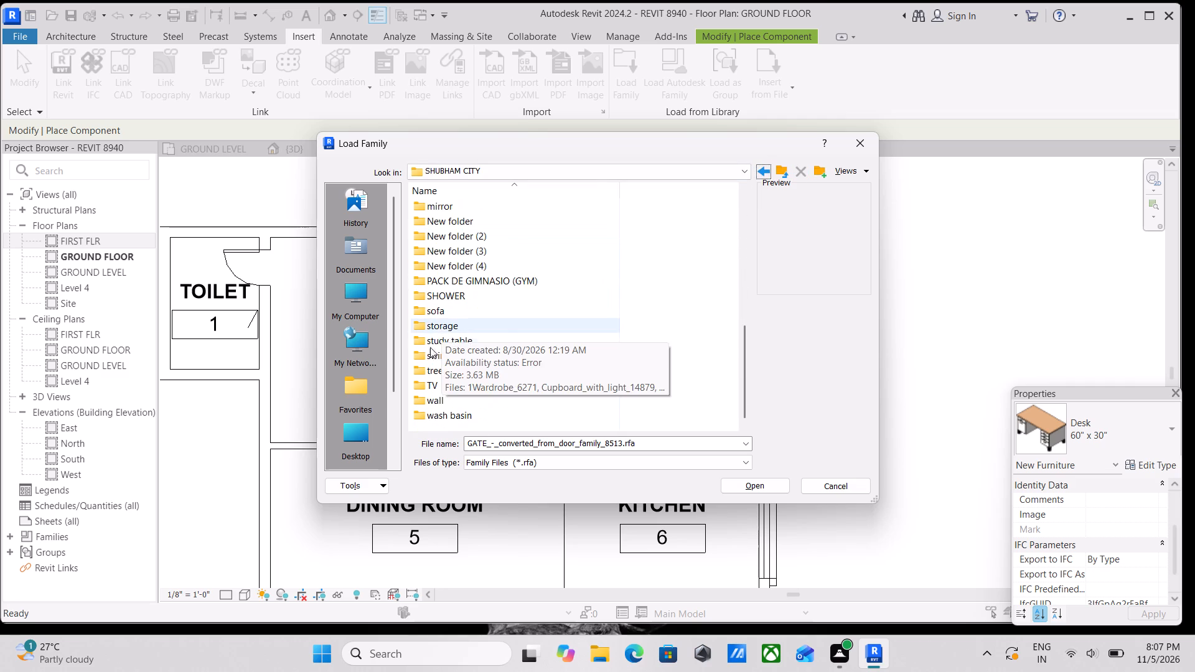
scroll(512, 338, up, 12)
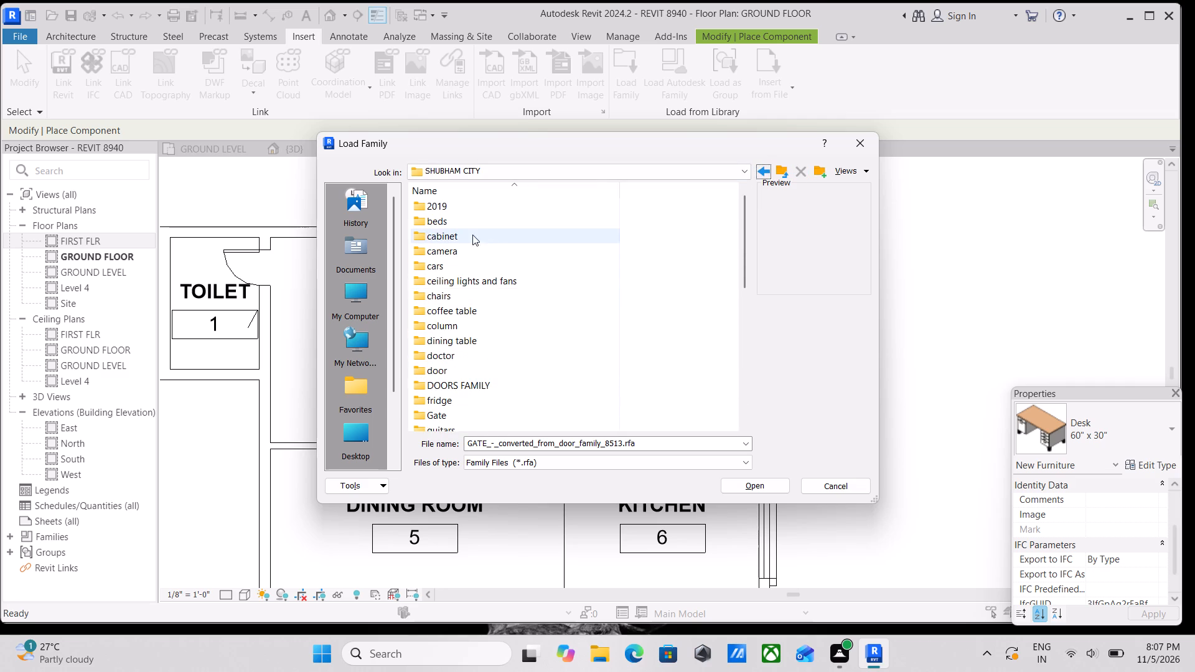
triple_click(440, 217)
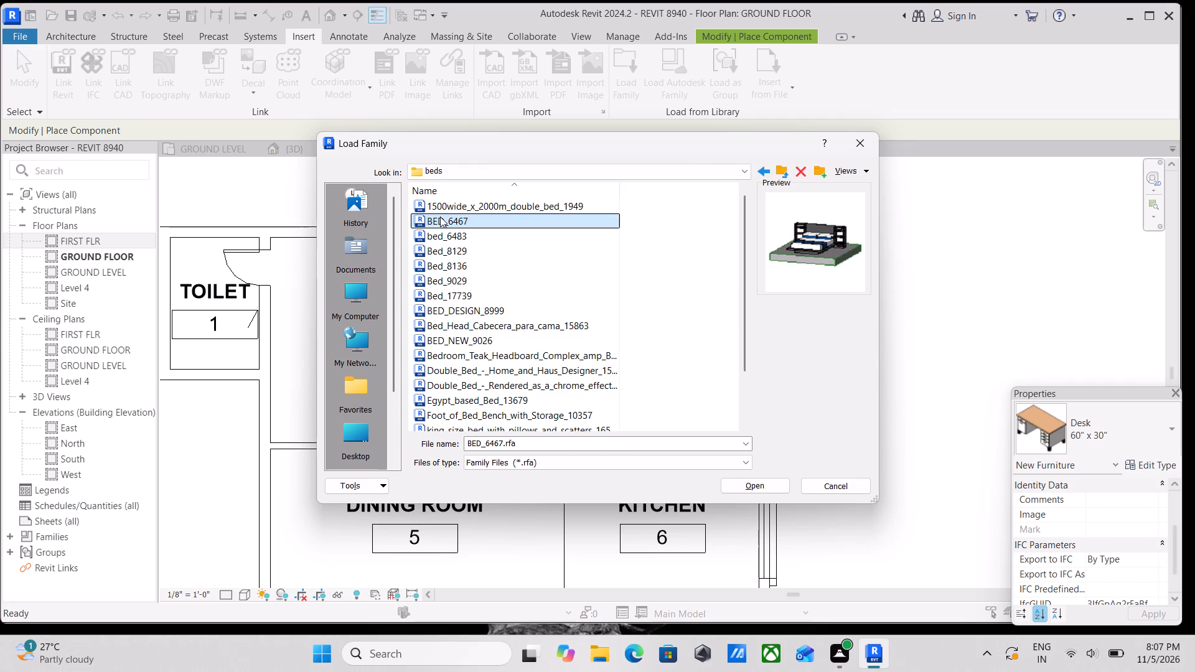
click(440, 217)
click(433, 203)
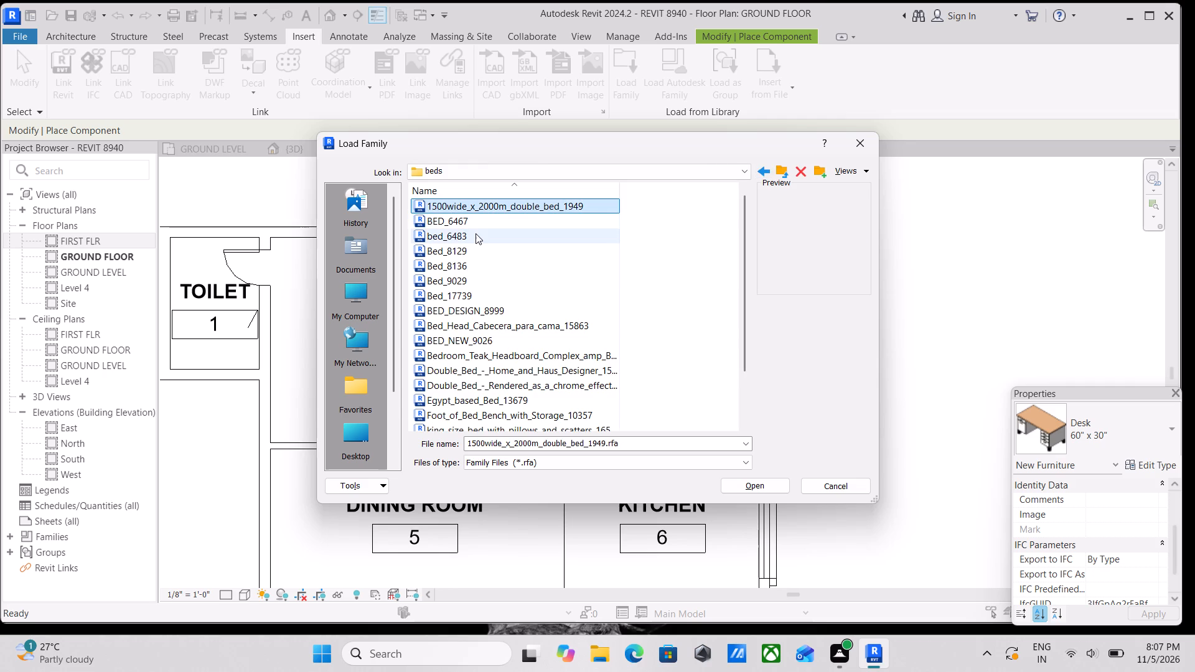
click(476, 233)
click(462, 229)
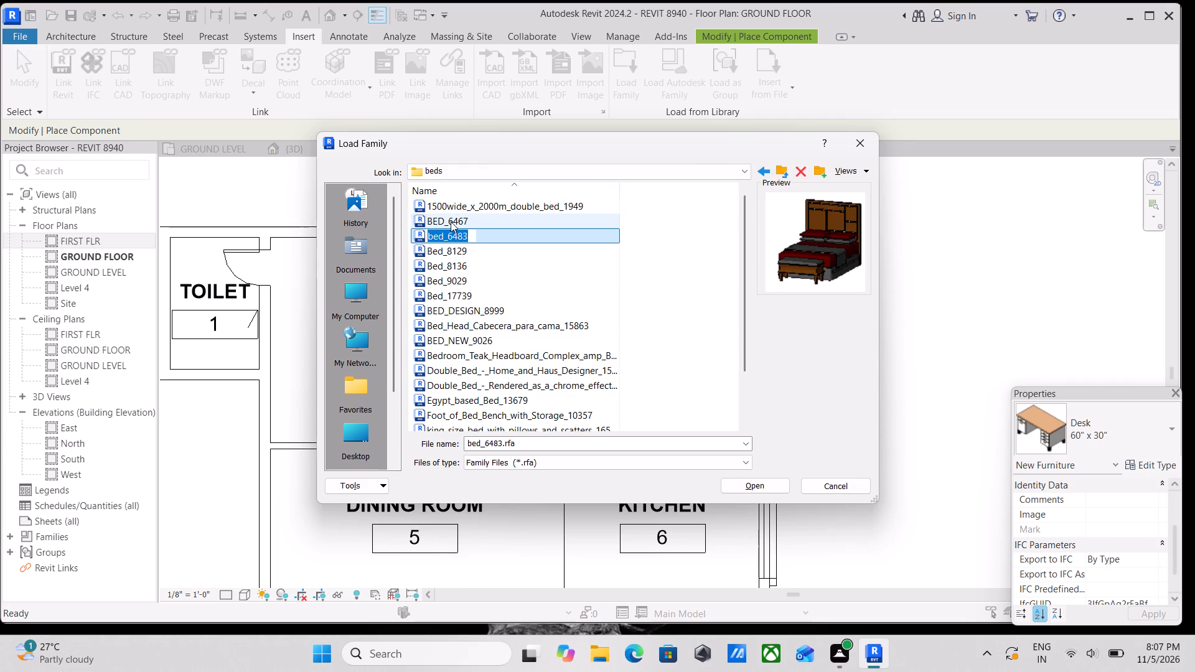
click(451, 222)
click(466, 281)
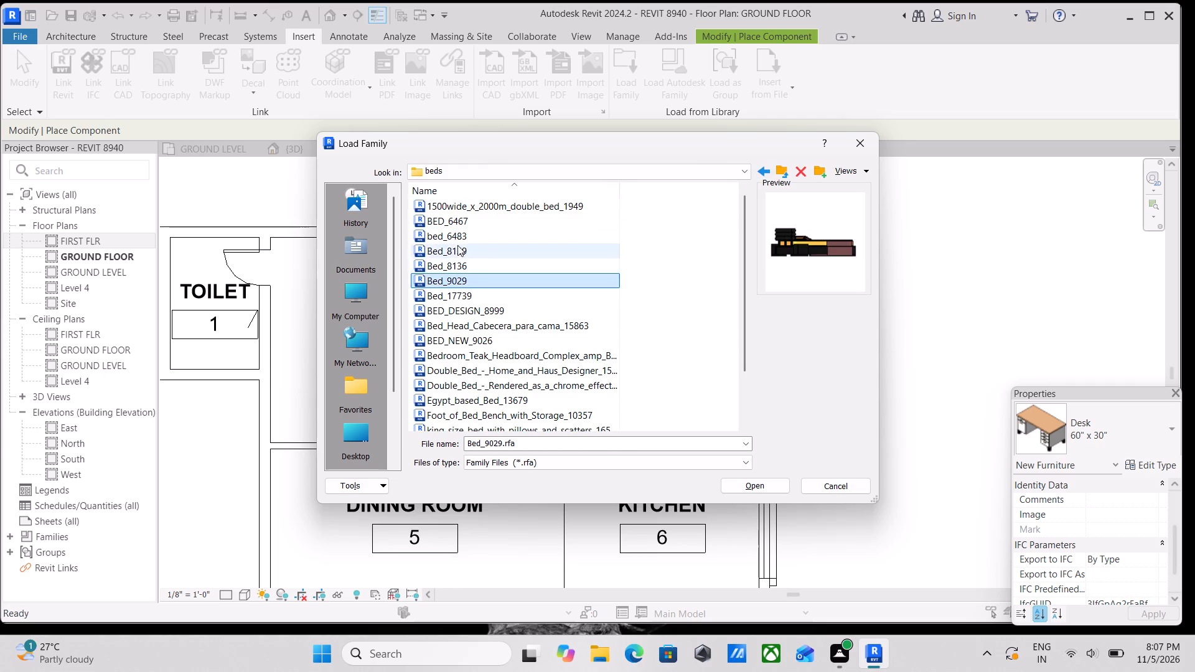
Compare the previews of BED_6467, bed_6483 and Bed_8136 in the beds folder.
click(453, 219)
click(472, 236)
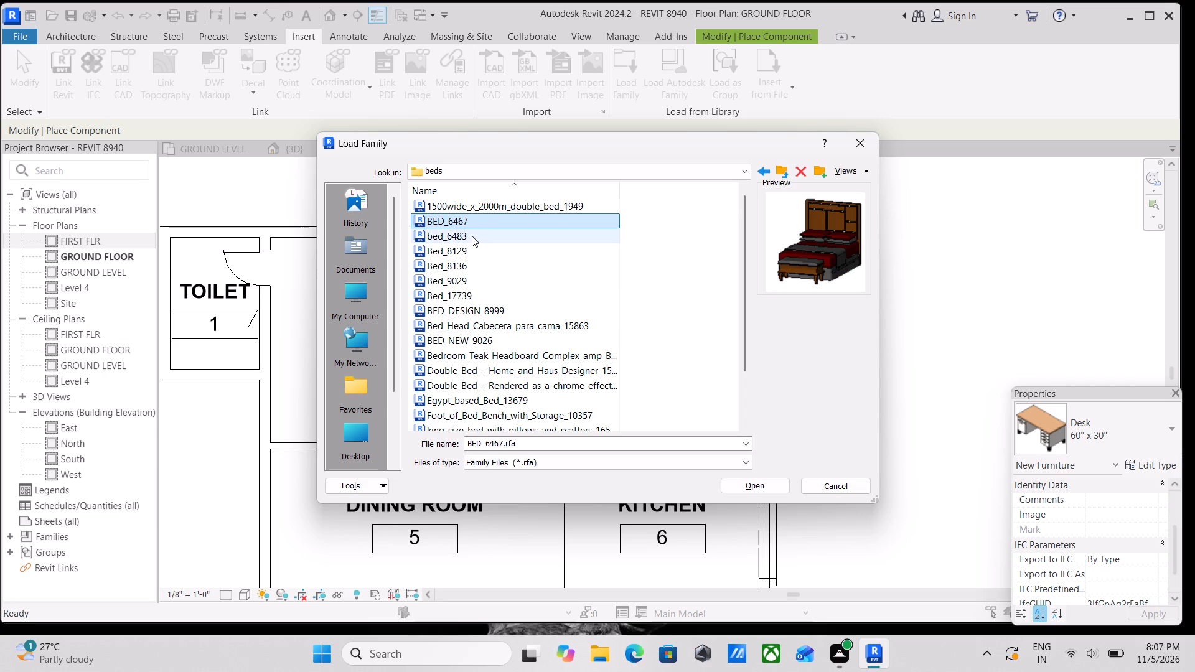
click(470, 241)
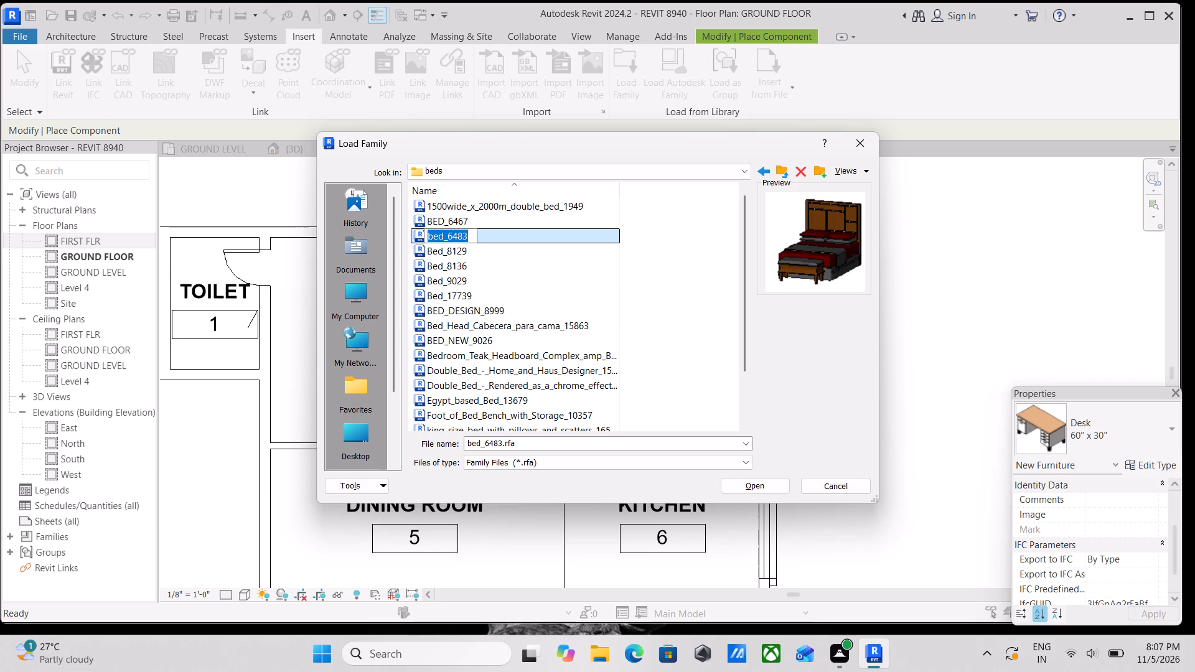
click(457, 253)
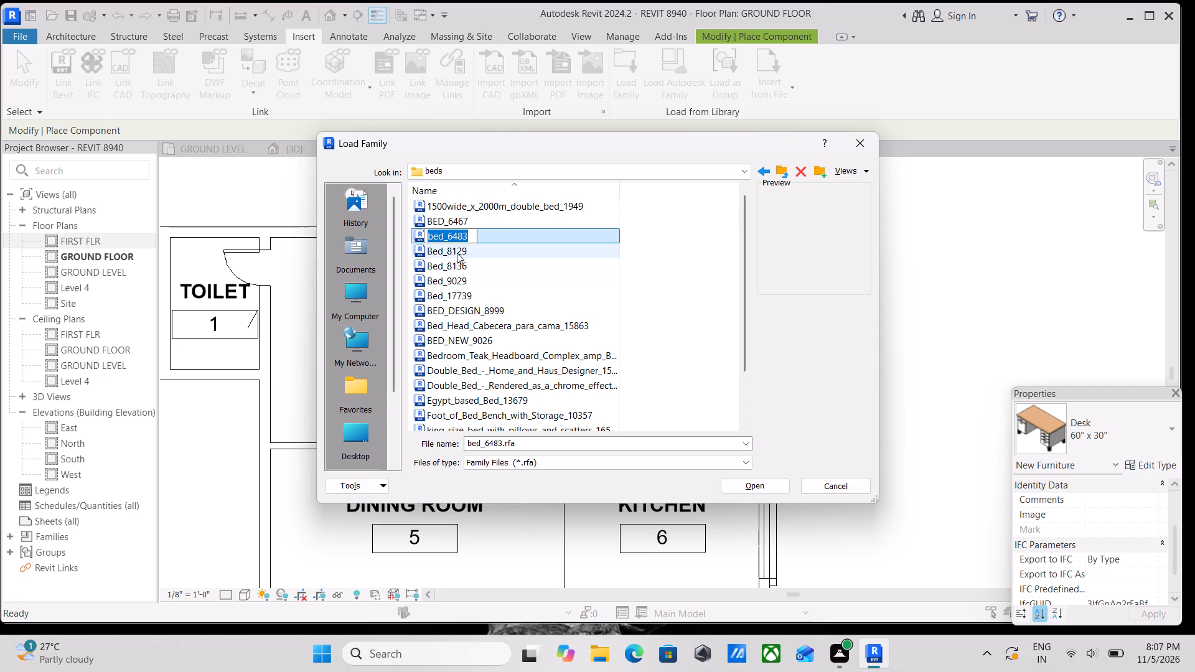
click(494, 231)
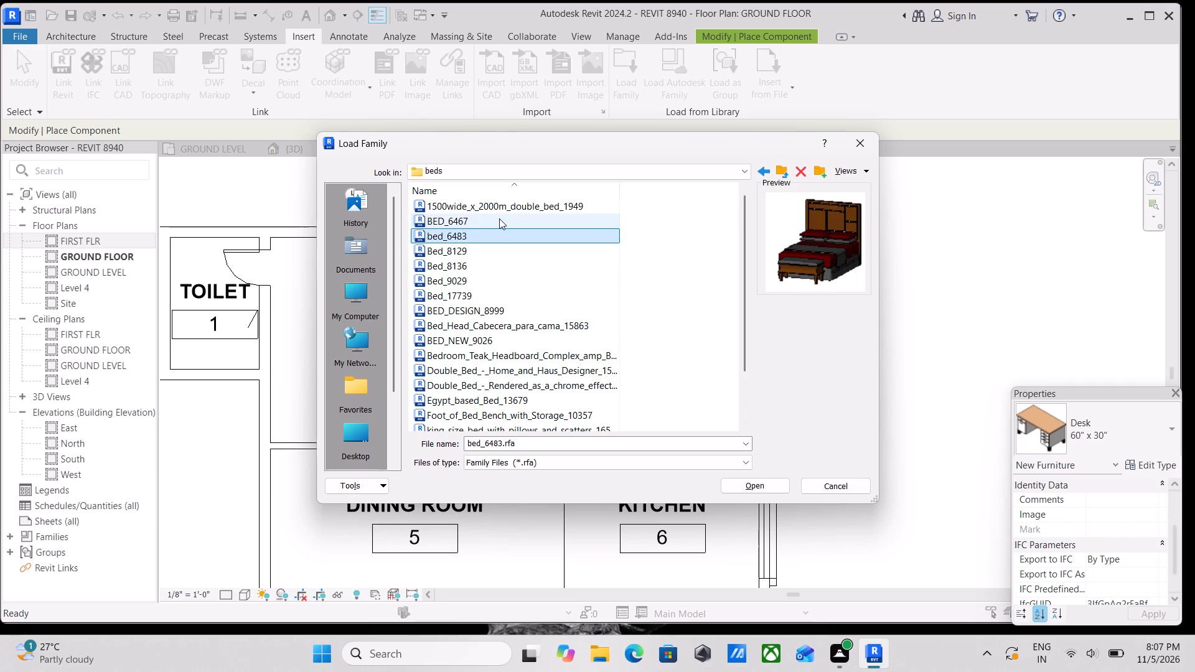
click(499, 218)
click(482, 269)
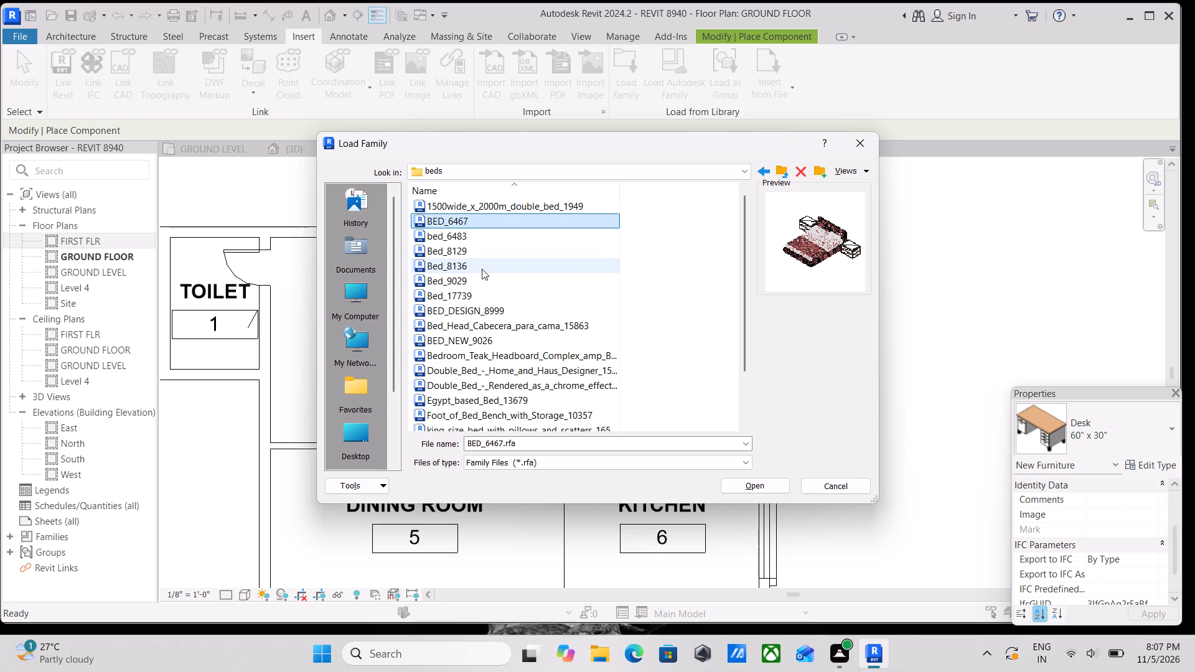
Load the Bed_8129 family and place it in the master bedroom below the window, its centre about 4'-6" from the window wall.
click(478, 254)
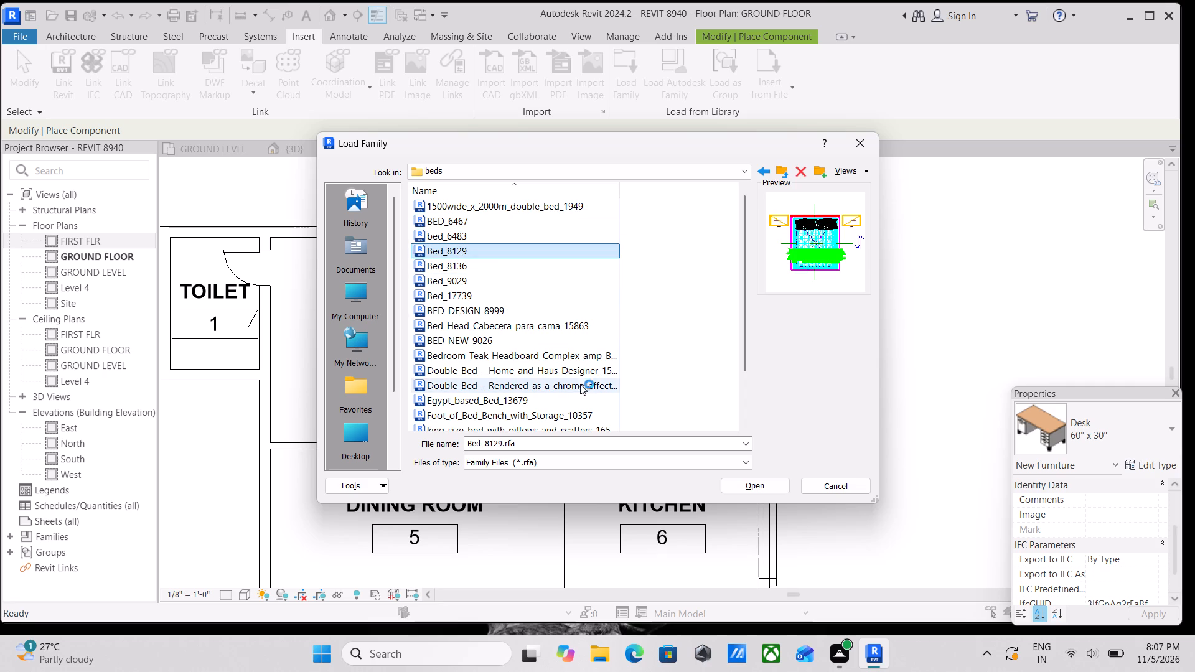
click(748, 485)
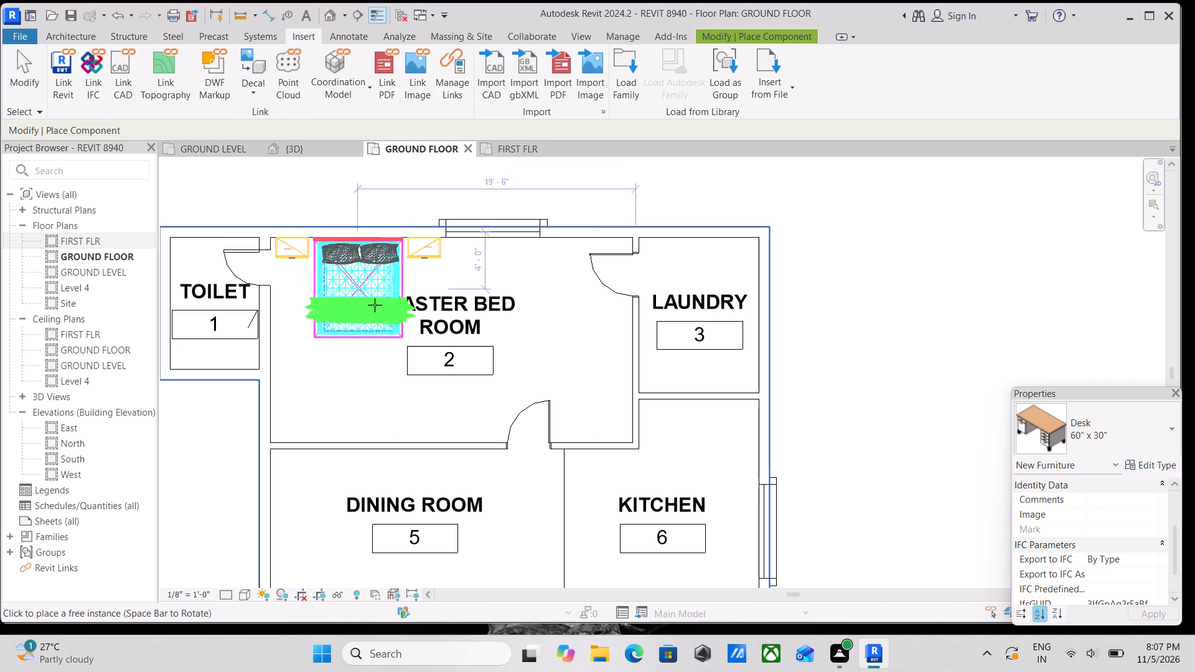
scroll(373, 304, up, 2)
scroll(444, 304, down, 1)
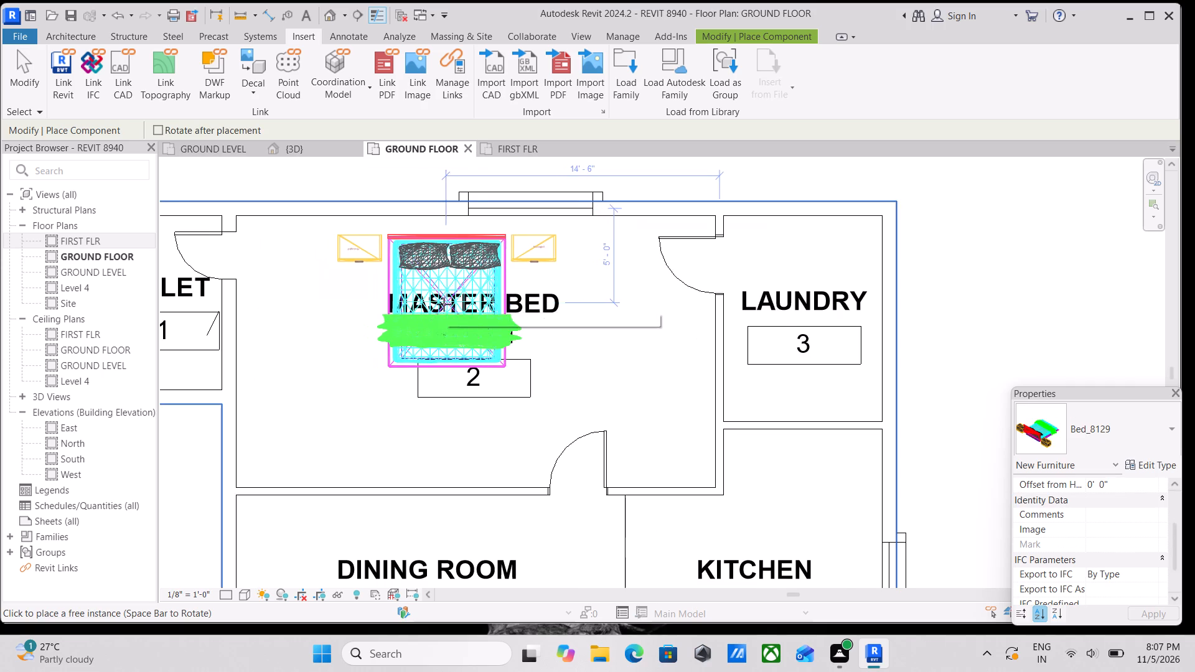
click(476, 297)
Open the FIRST FLR floor plan.
scroll(490, 297, down, 3)
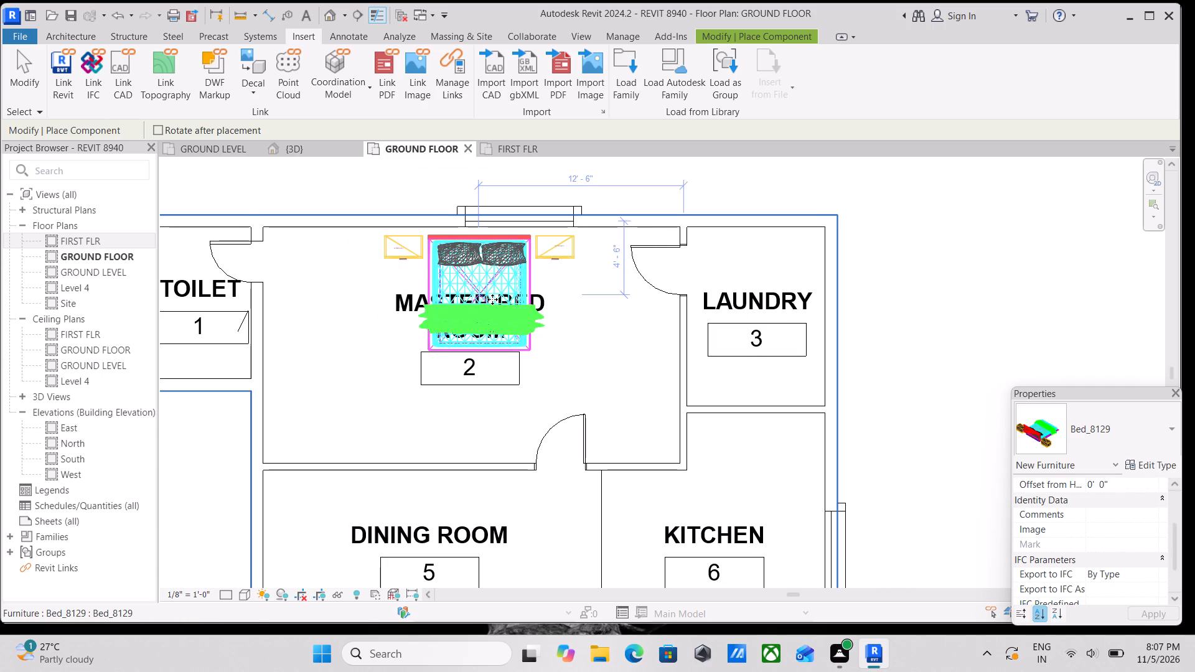
scroll(352, 280, down, 3)
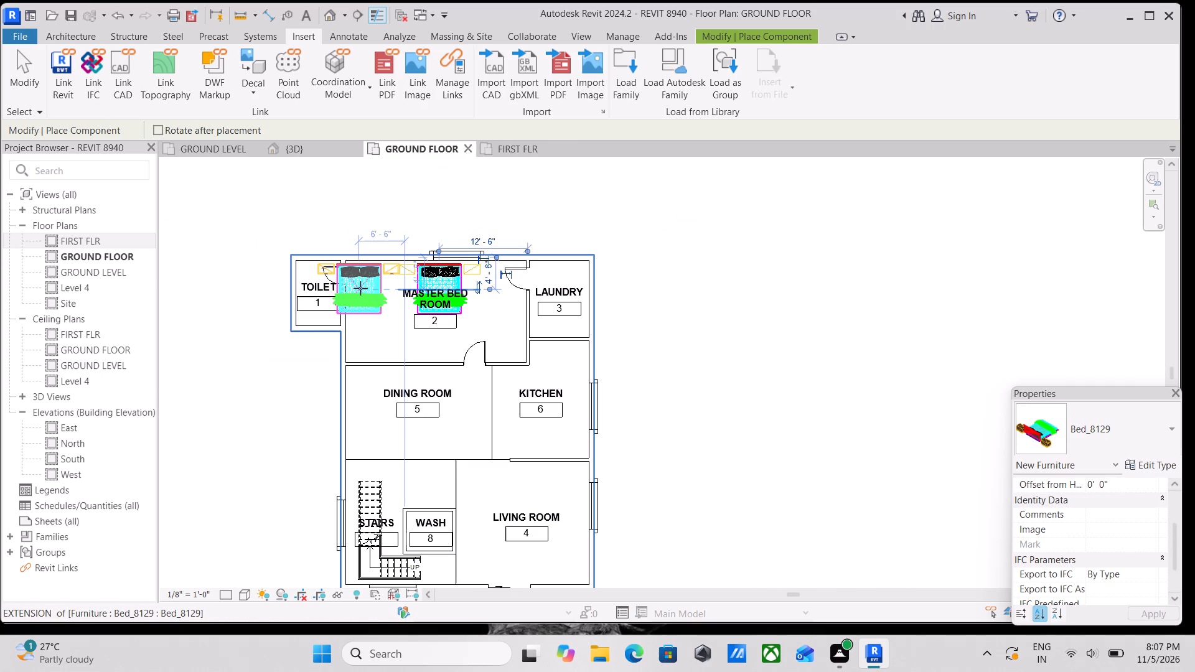
scroll(470, 343, down, 2)
middle_drag(467, 340, 467, 268)
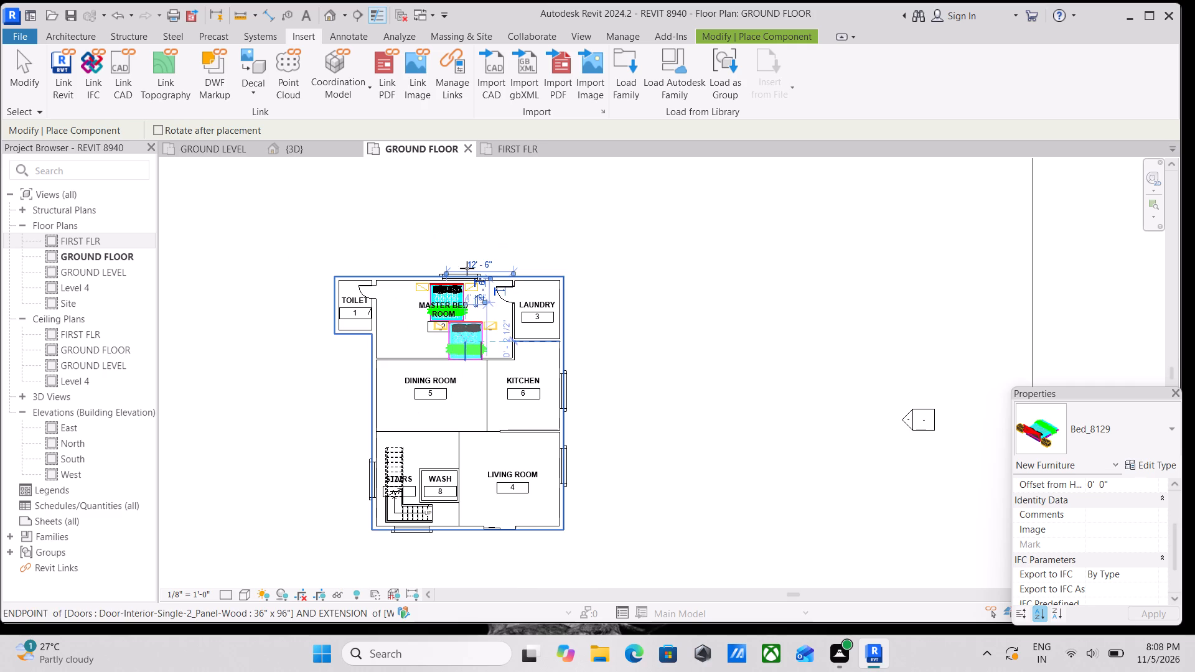
middle_drag(467, 268, 467, 246)
scroll(469, 170, up, 2)
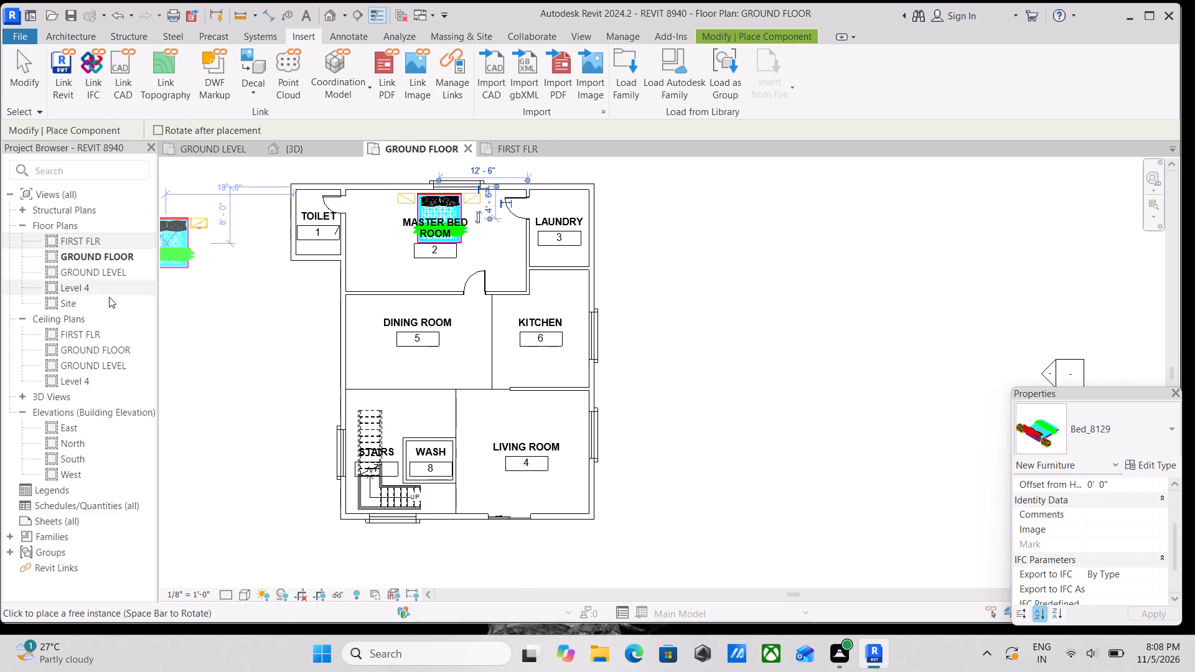
double_click(86, 236)
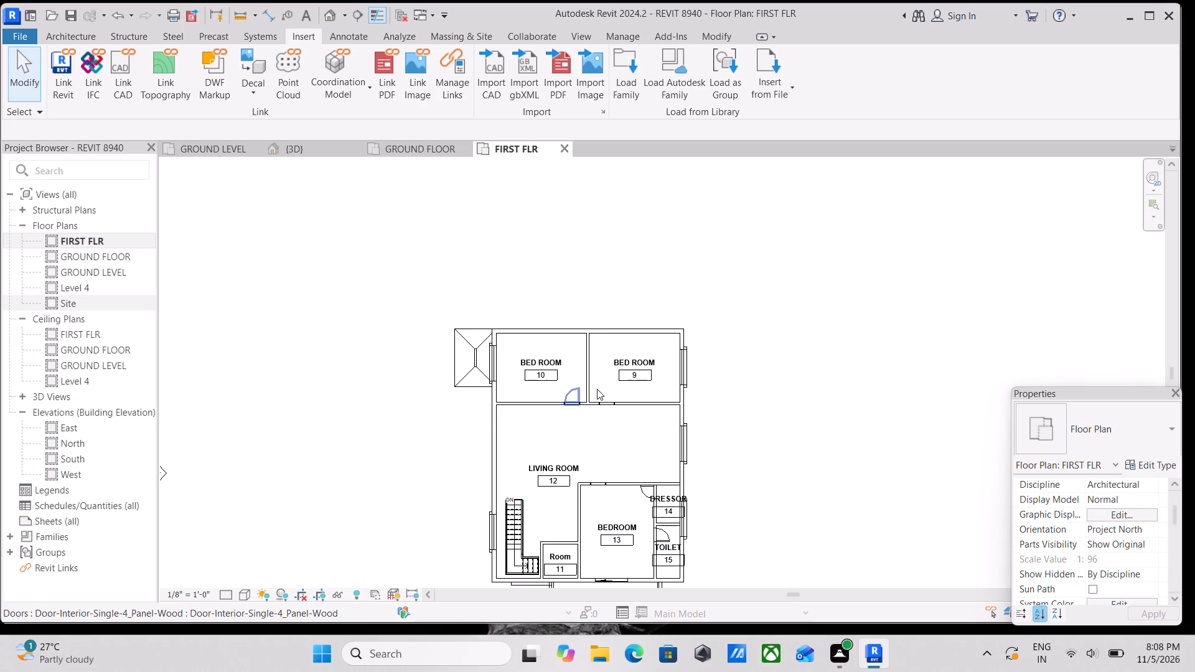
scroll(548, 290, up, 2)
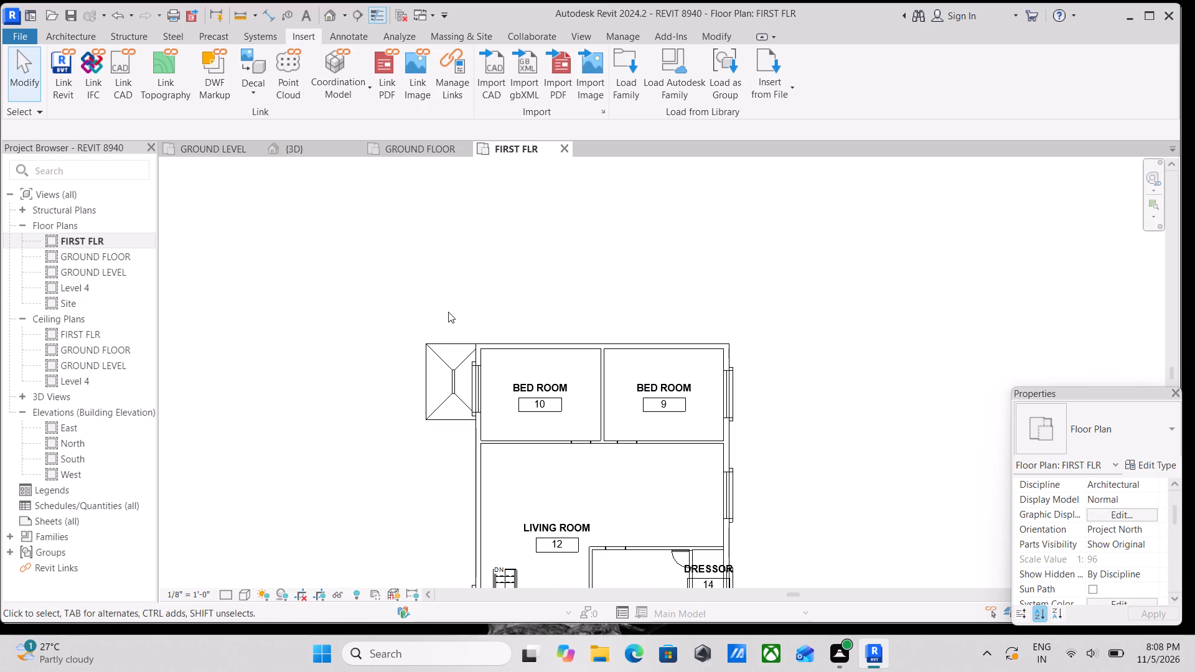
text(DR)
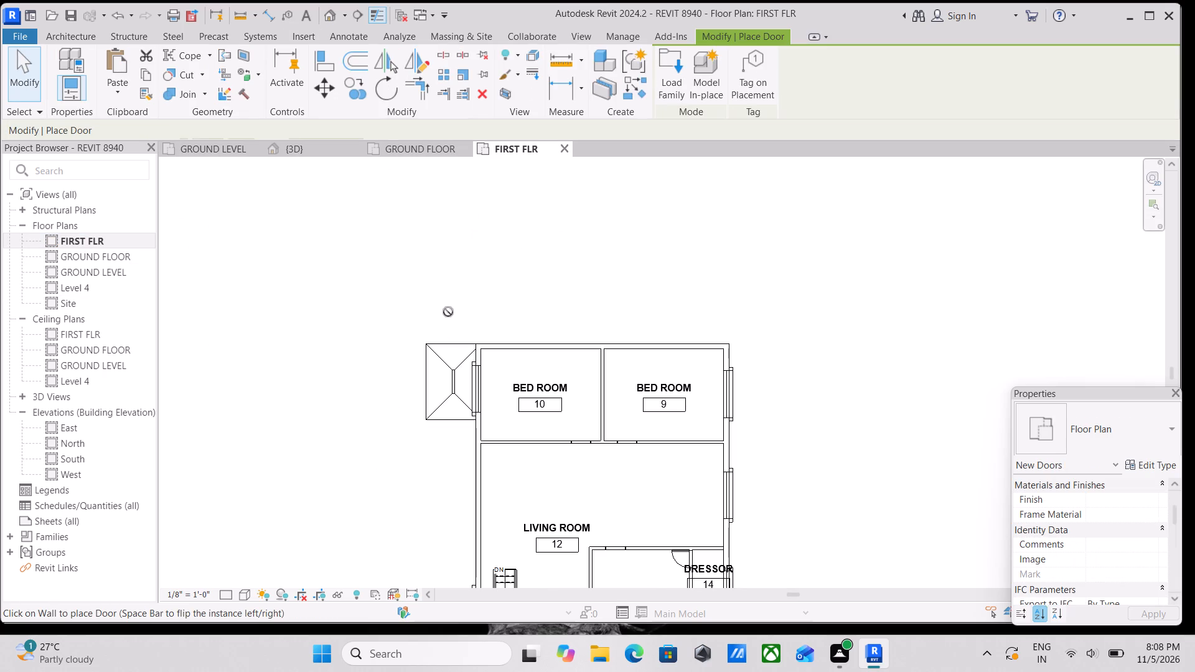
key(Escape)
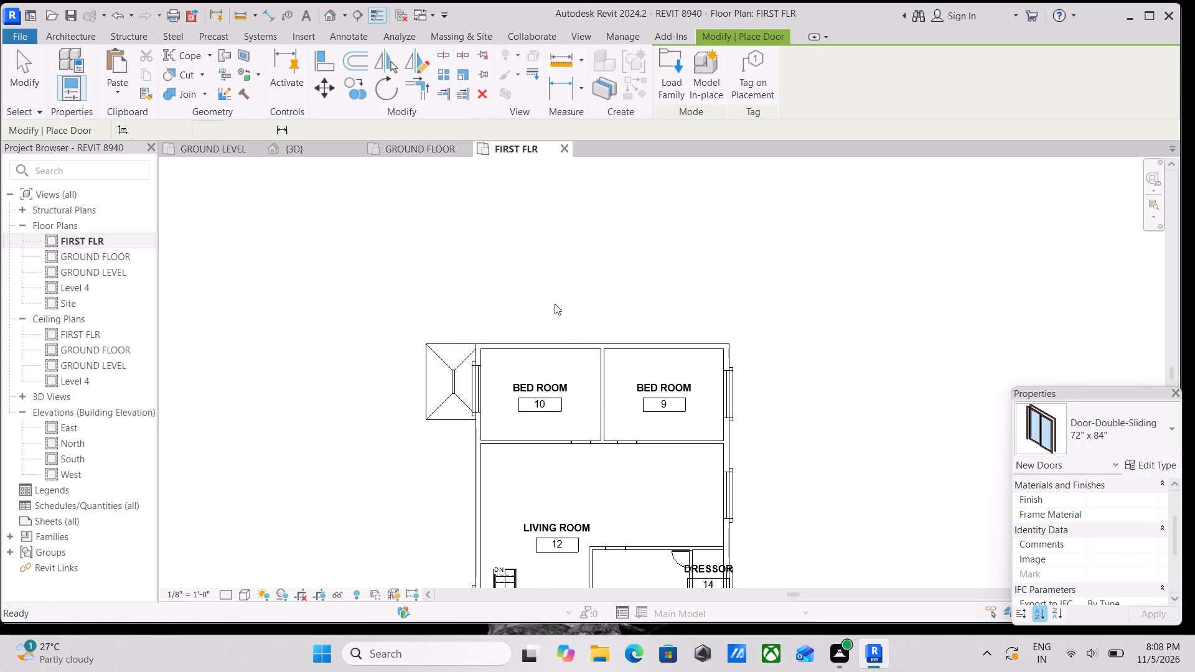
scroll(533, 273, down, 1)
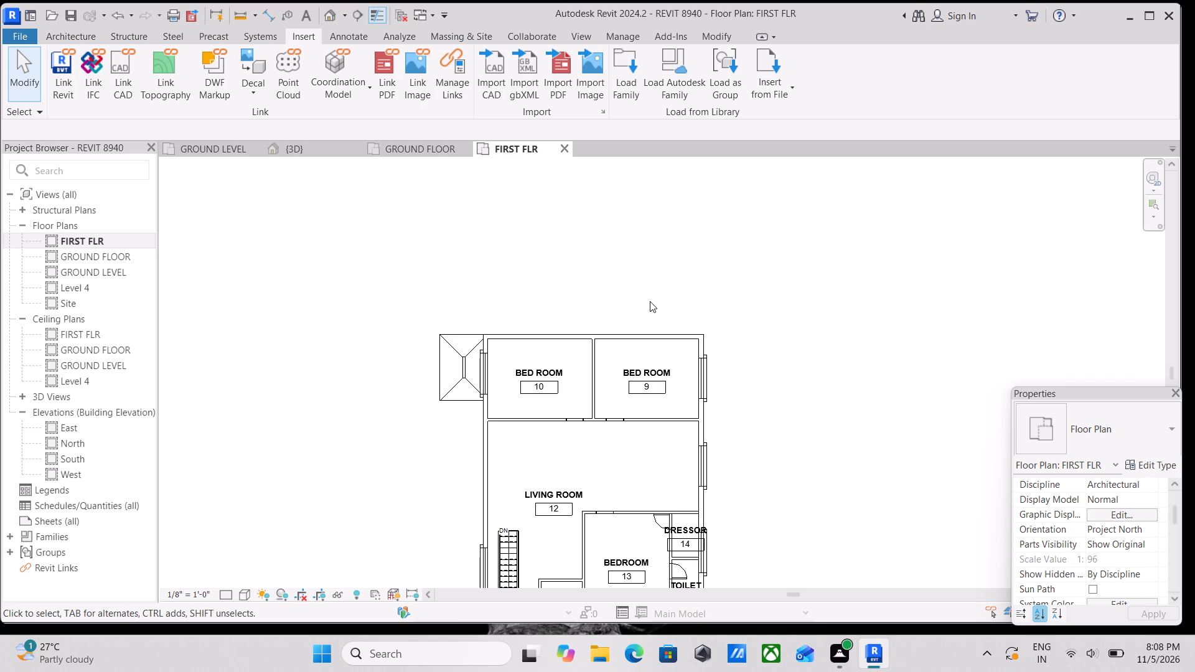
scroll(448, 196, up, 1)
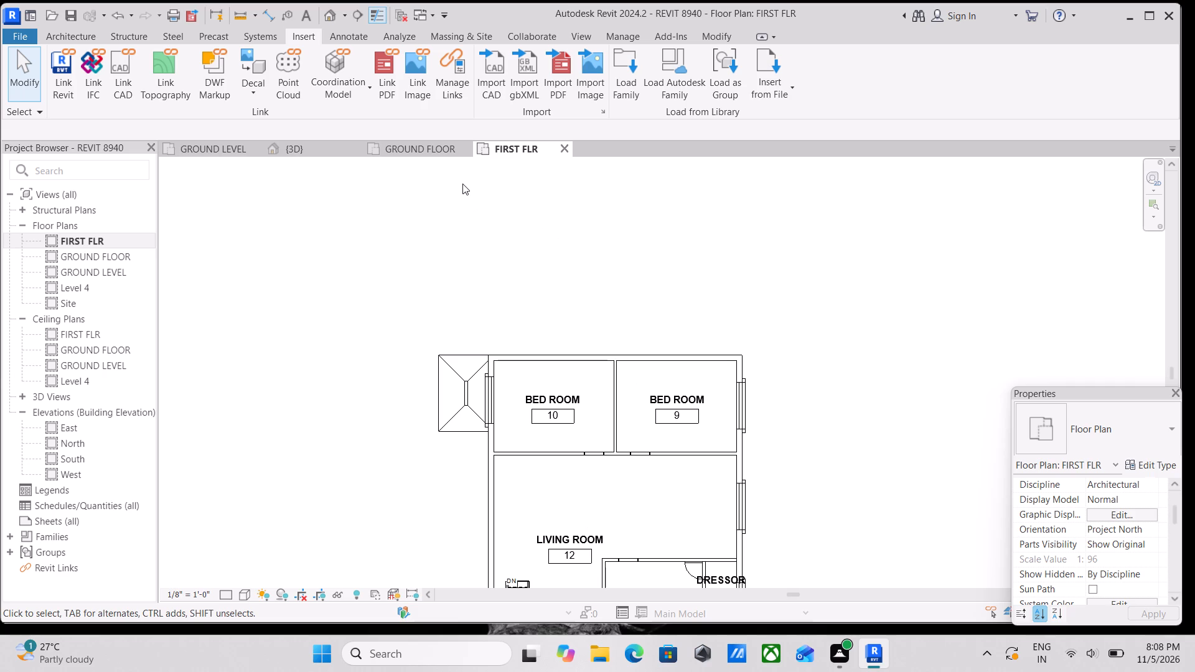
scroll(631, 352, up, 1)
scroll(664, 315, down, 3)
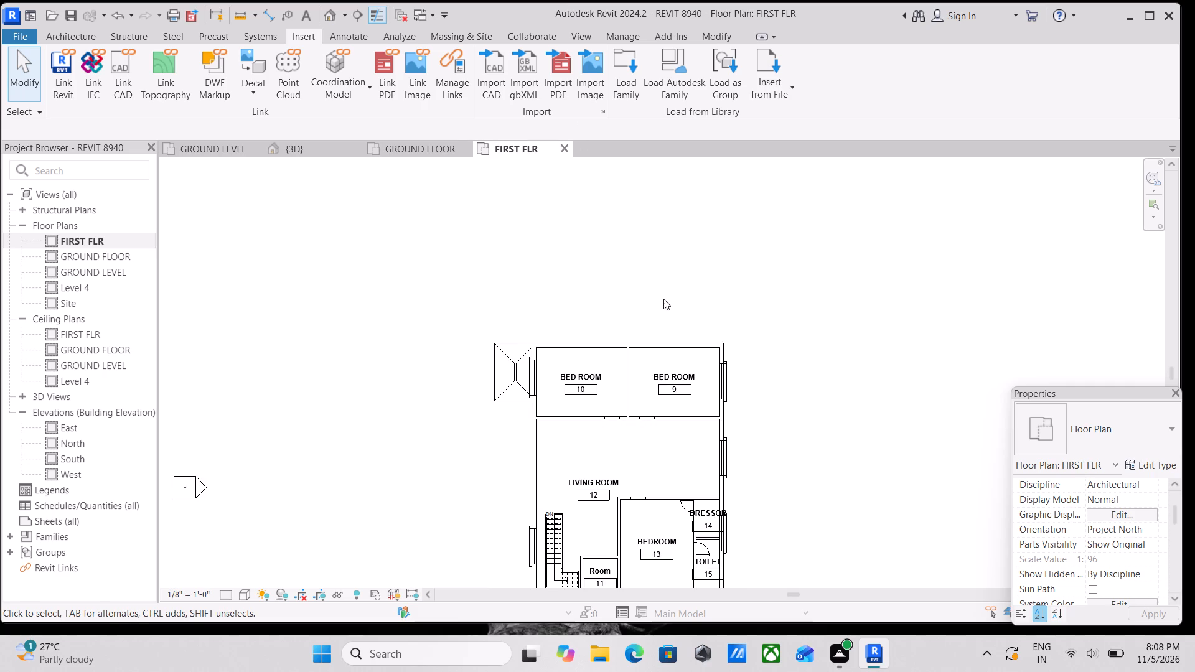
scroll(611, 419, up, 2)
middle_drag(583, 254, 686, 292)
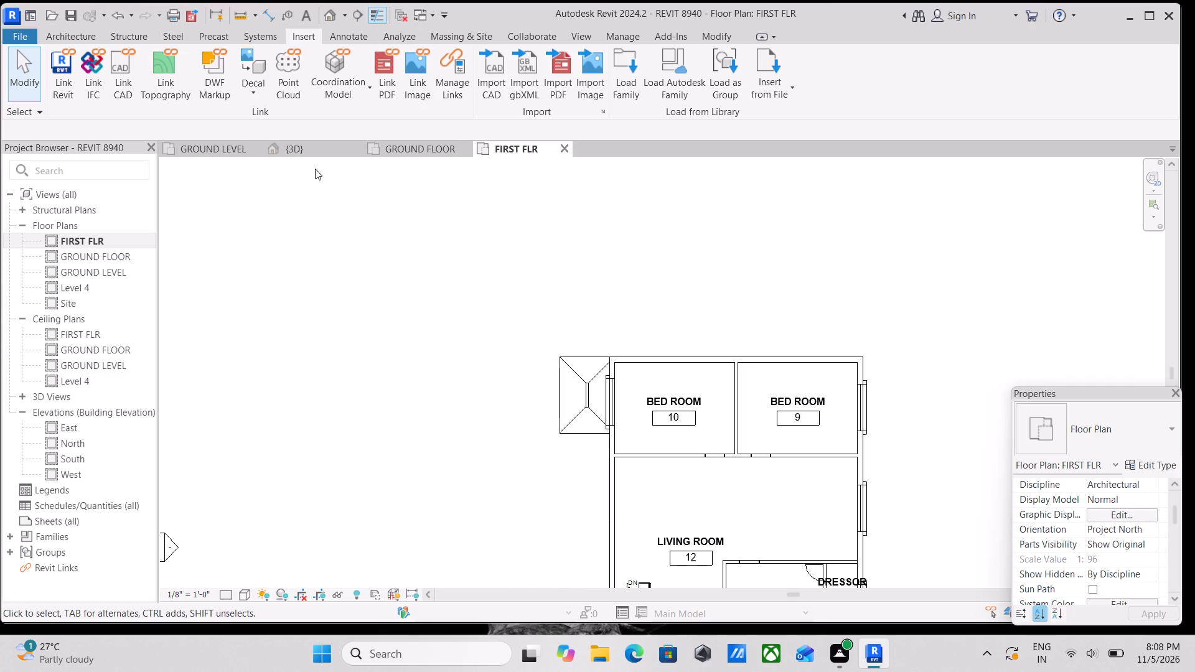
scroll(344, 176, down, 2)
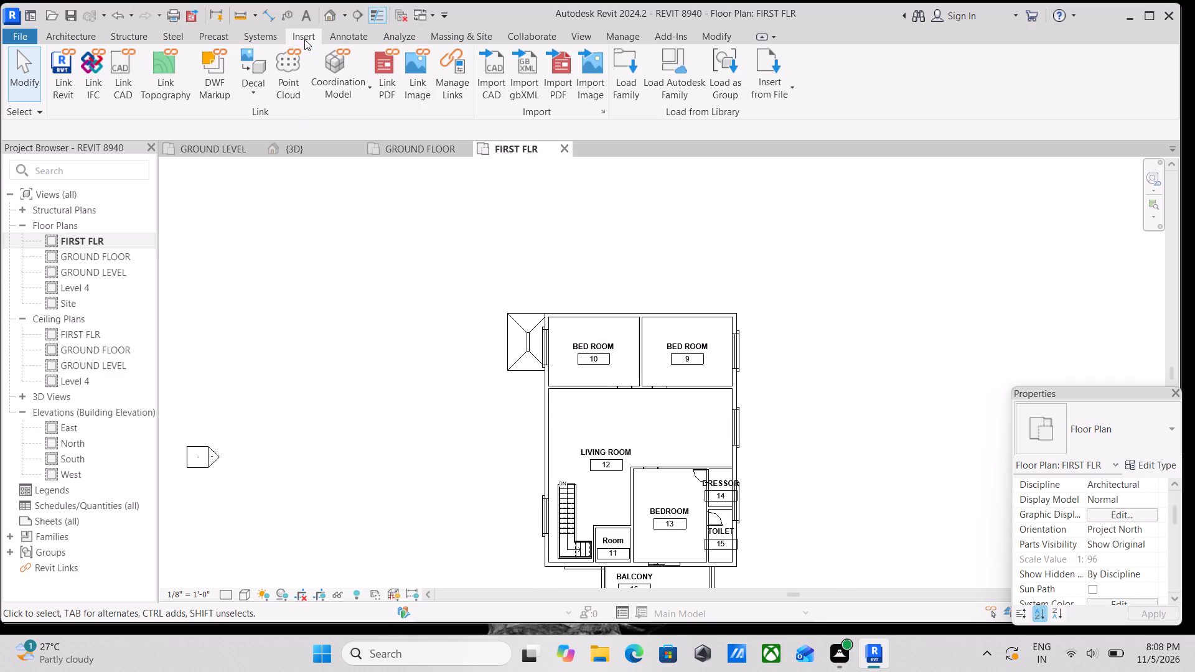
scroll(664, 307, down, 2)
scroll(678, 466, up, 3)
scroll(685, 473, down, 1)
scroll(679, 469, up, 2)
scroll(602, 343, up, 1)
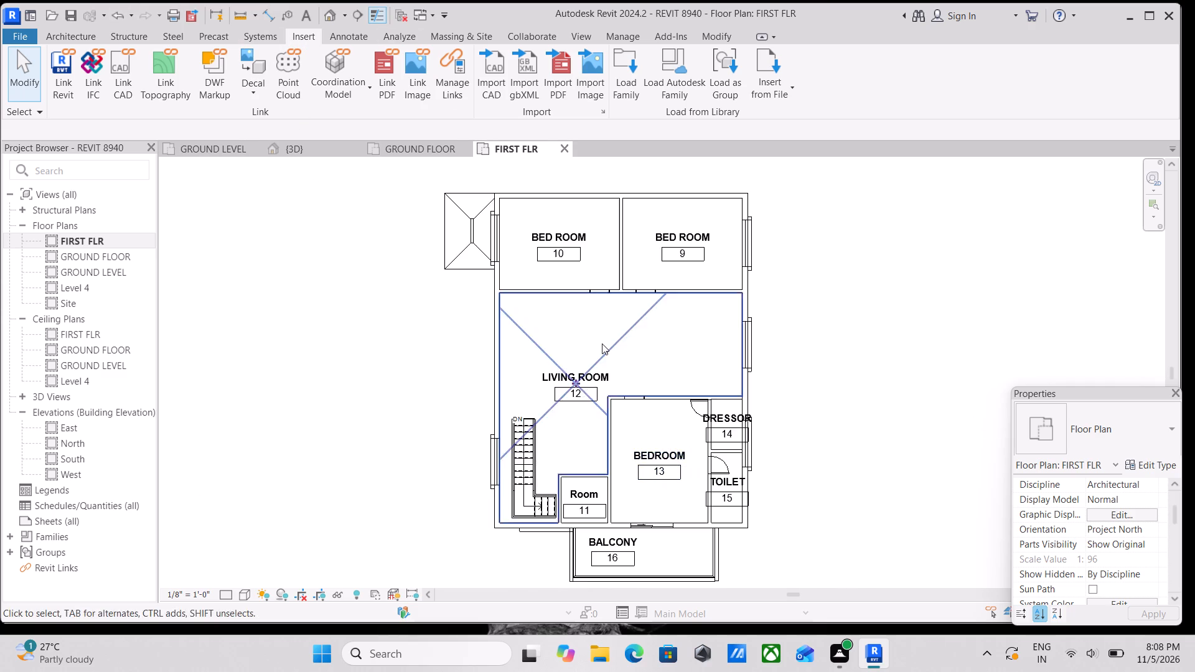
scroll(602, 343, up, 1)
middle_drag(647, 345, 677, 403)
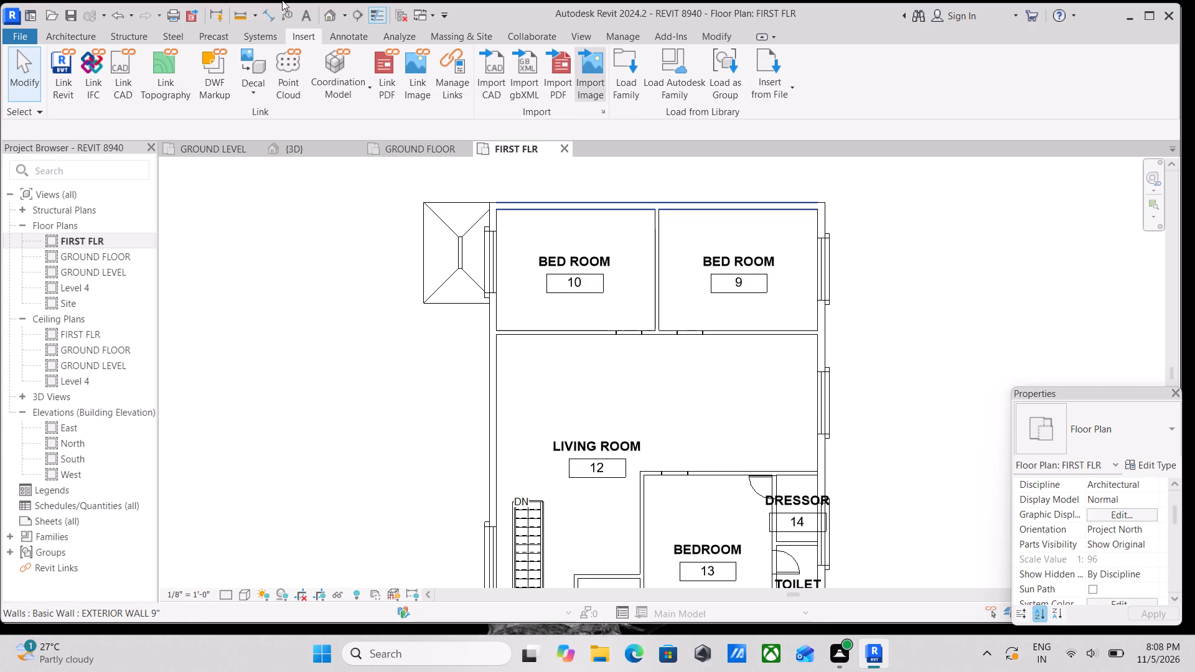
Place a Bed_8129 in BED ROOM 10 and another in BED ROOM 9, headboards towards the rear exterior wall, centres about 4'-6" from it.
click(69, 40)
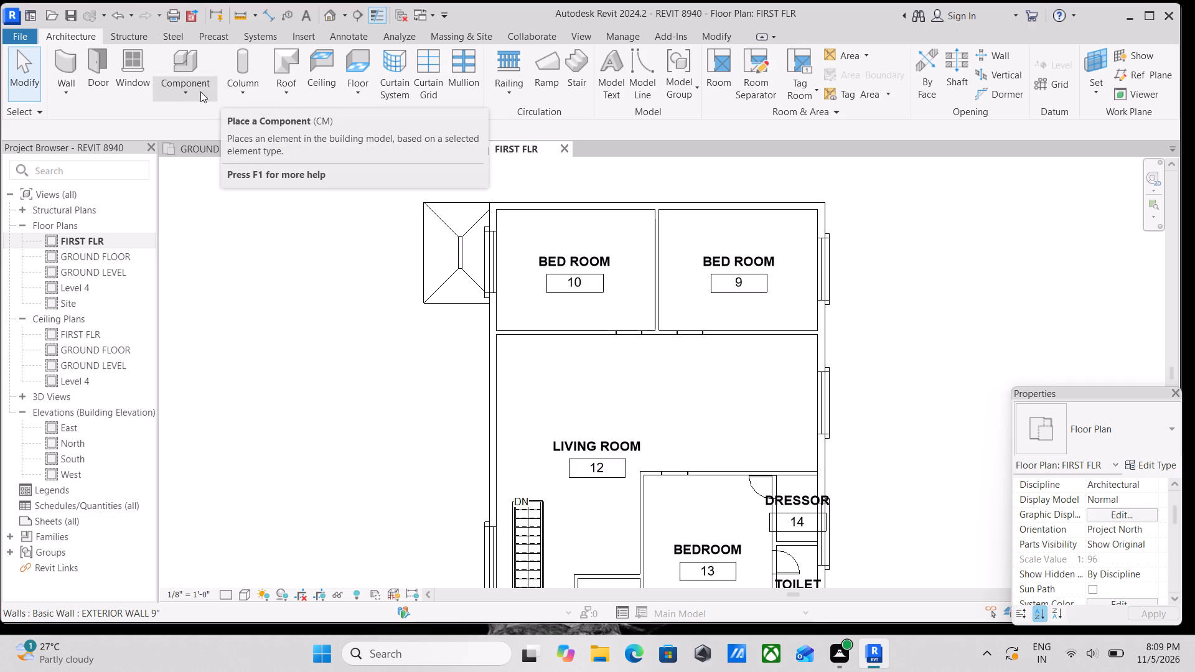
click(351, 92)
click(351, 92)
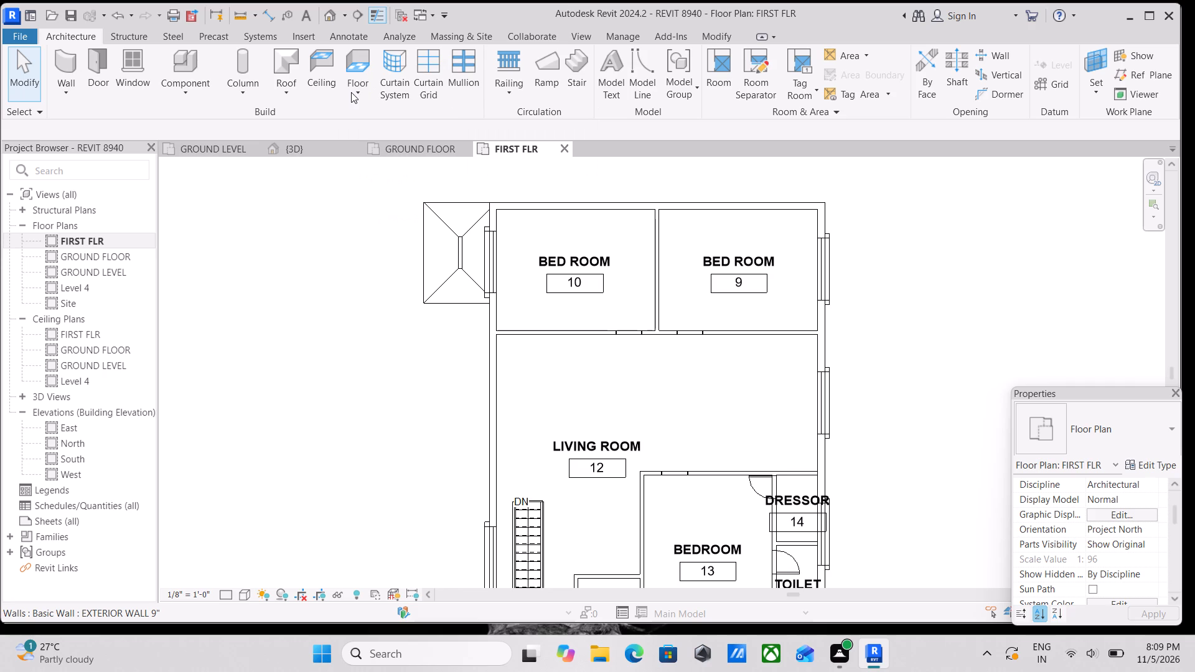
click(194, 94)
click(191, 118)
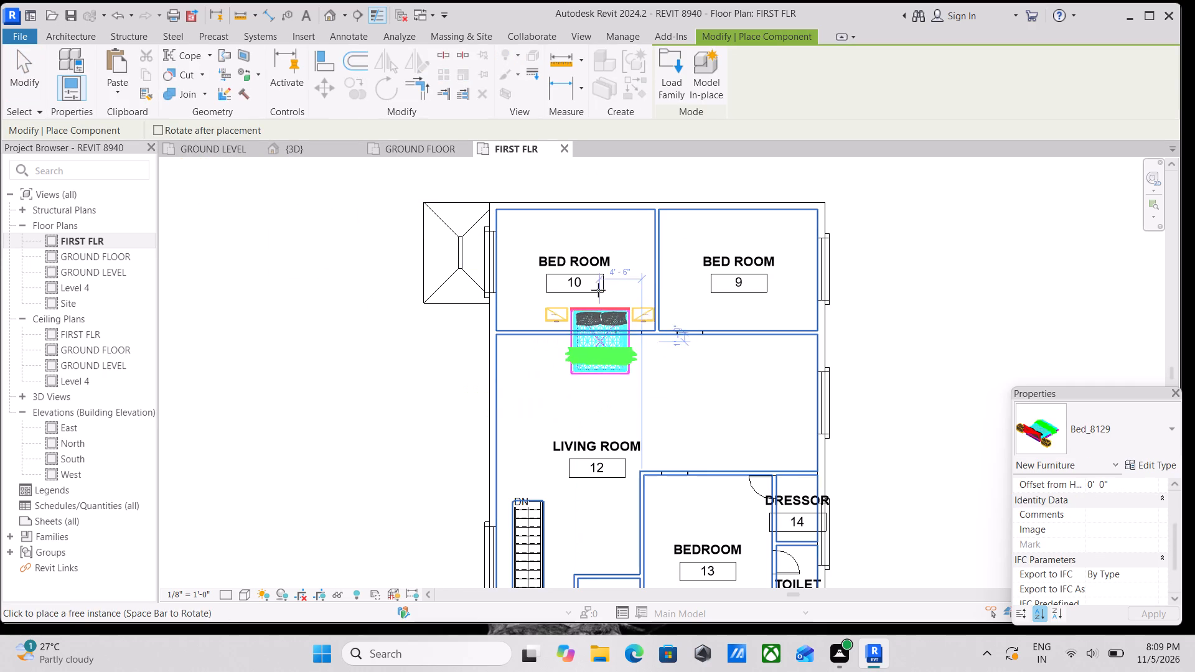
scroll(594, 276, up, 3)
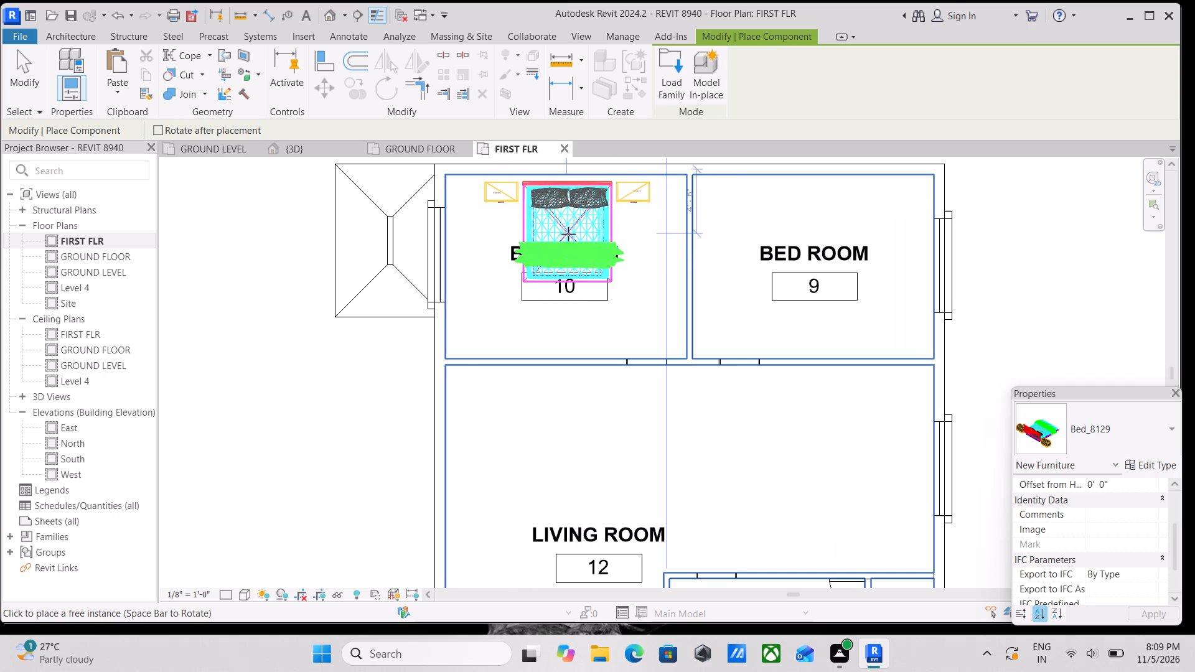
click(568, 233)
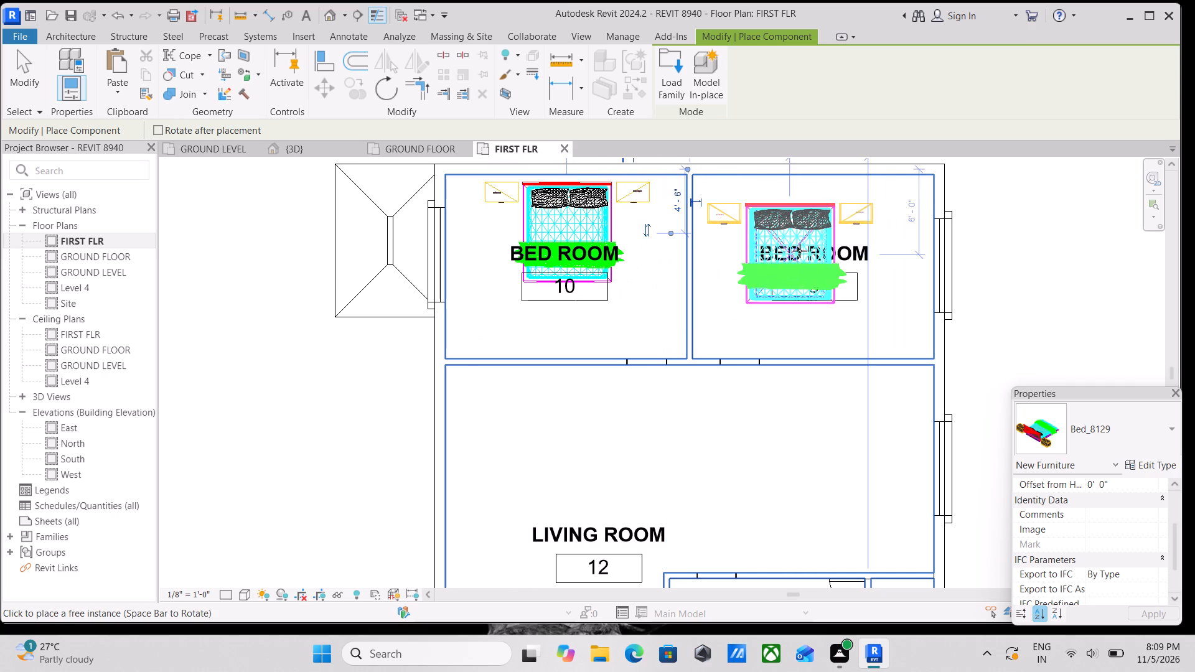
click(812, 234)
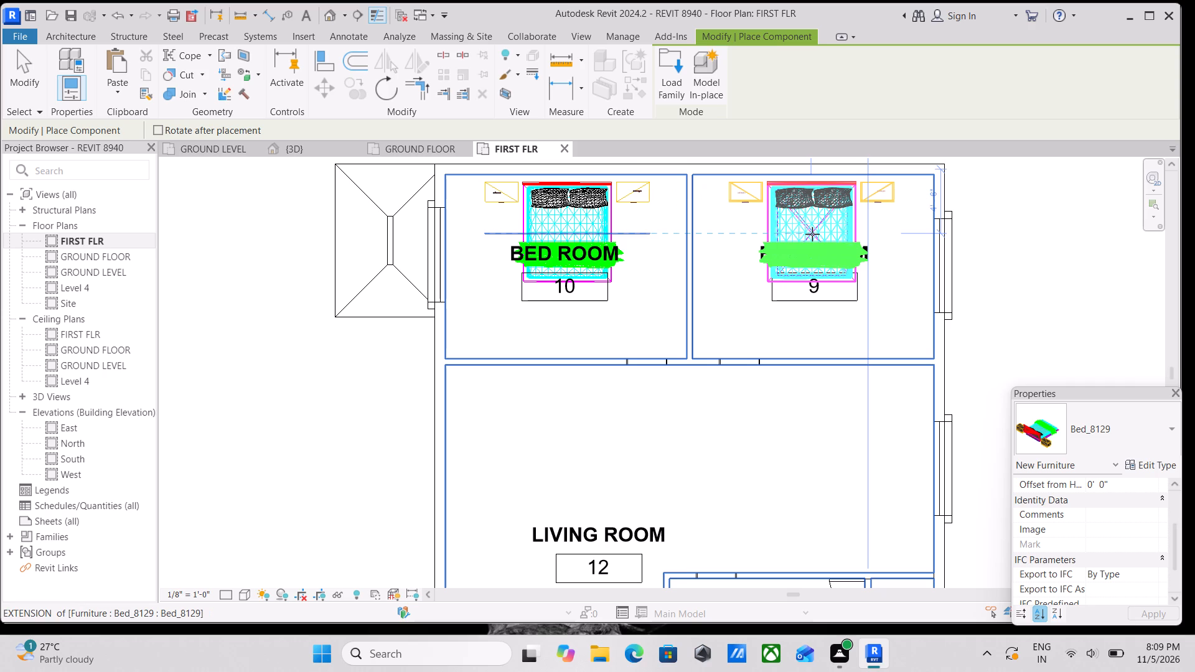
Place a Bed_8129 in BEDROOM 13, rotated with its headboard towards the Room 11 side wall, centre about 4'-6" from that wall.
scroll(805, 244, down, 1)
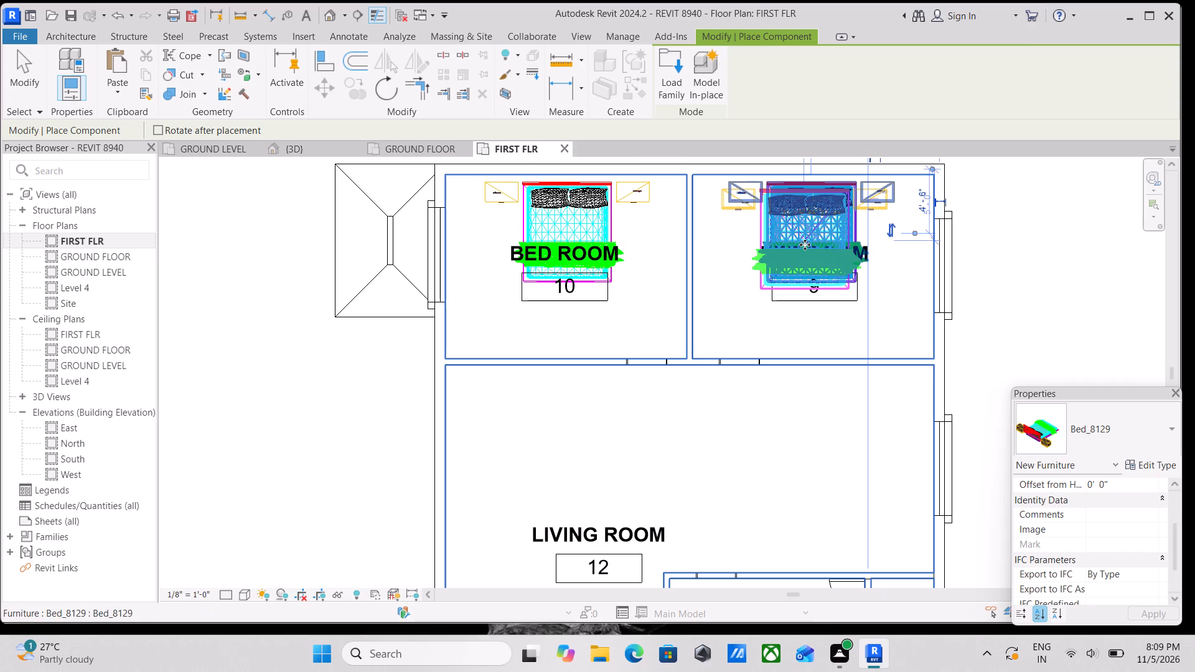
scroll(798, 258, down, 3)
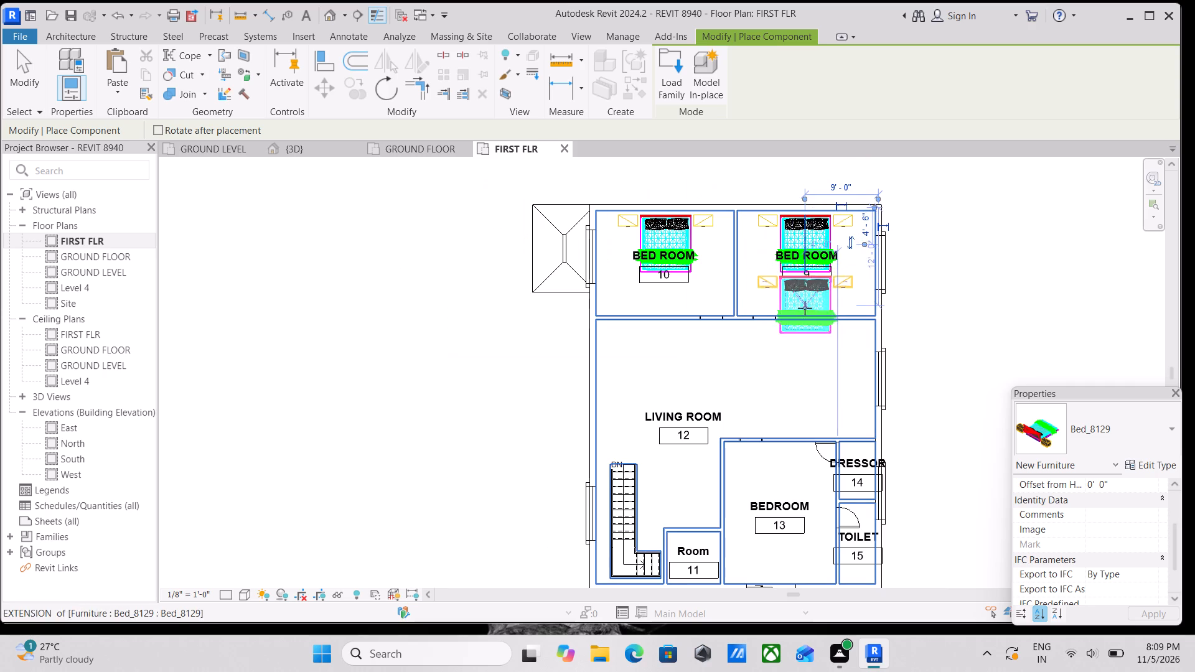
scroll(823, 308, down, 1)
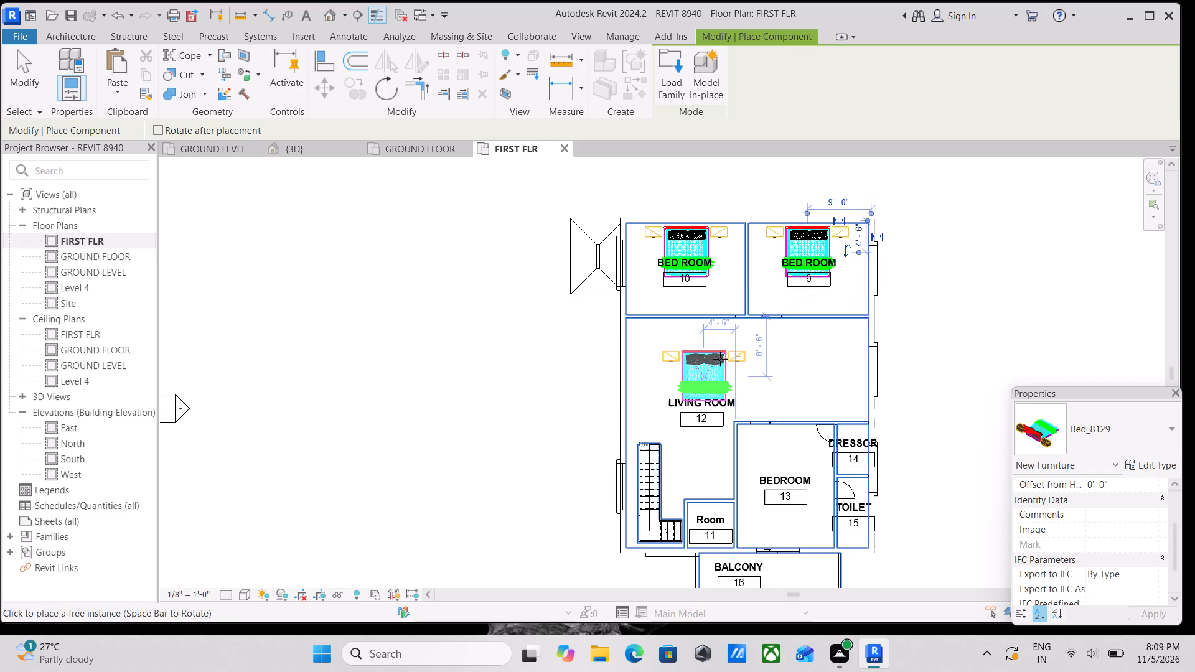
scroll(751, 348, up, 3)
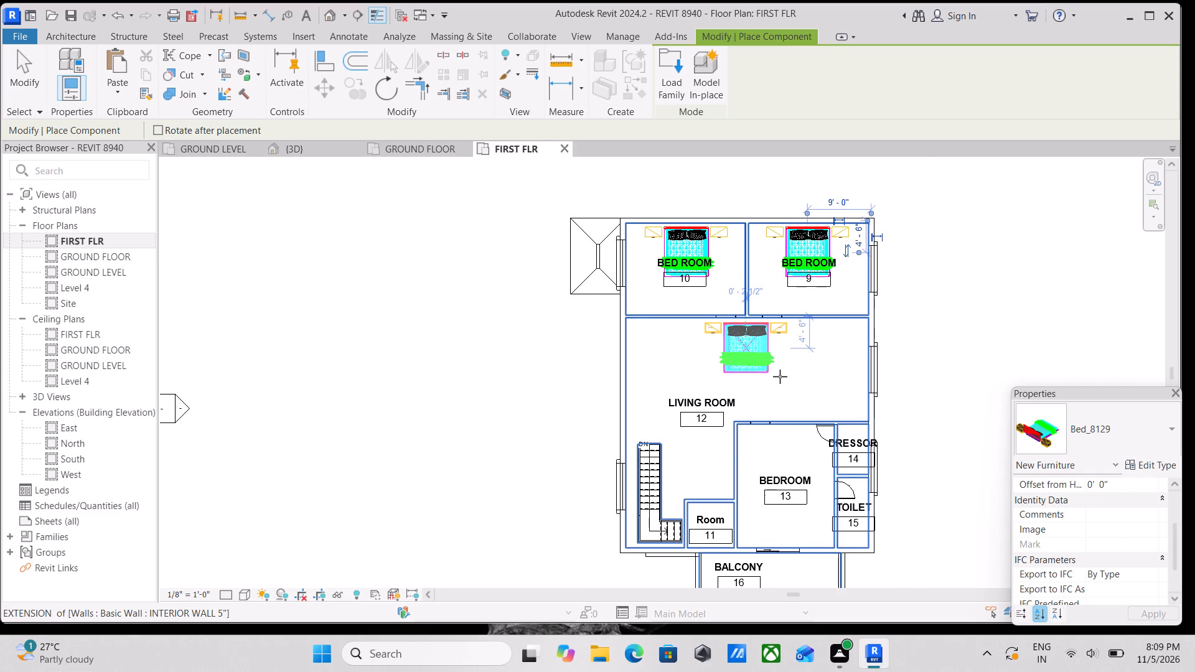
scroll(779, 364, up, 2)
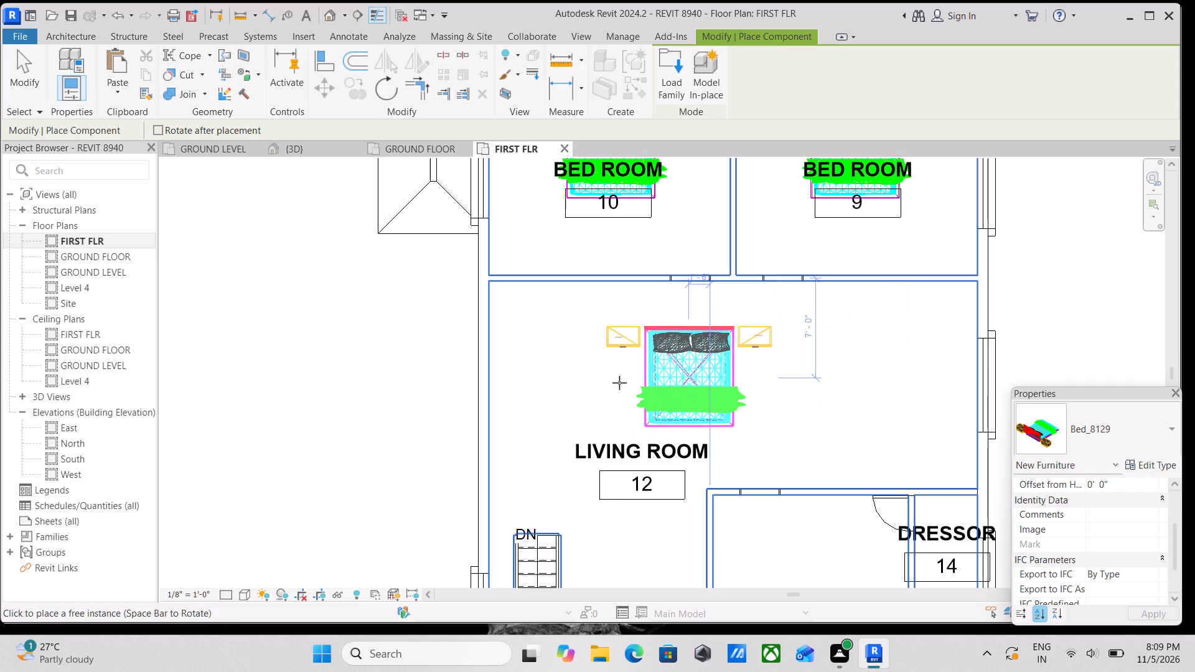
scroll(599, 404, down, 4)
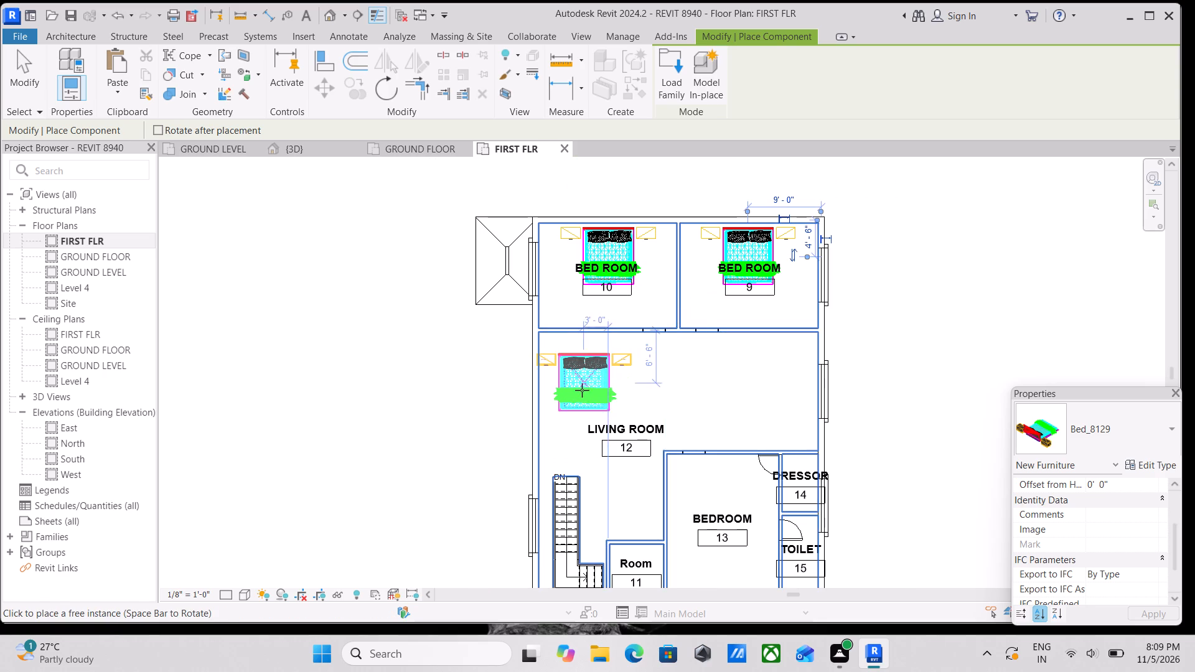
scroll(582, 390, up, 2)
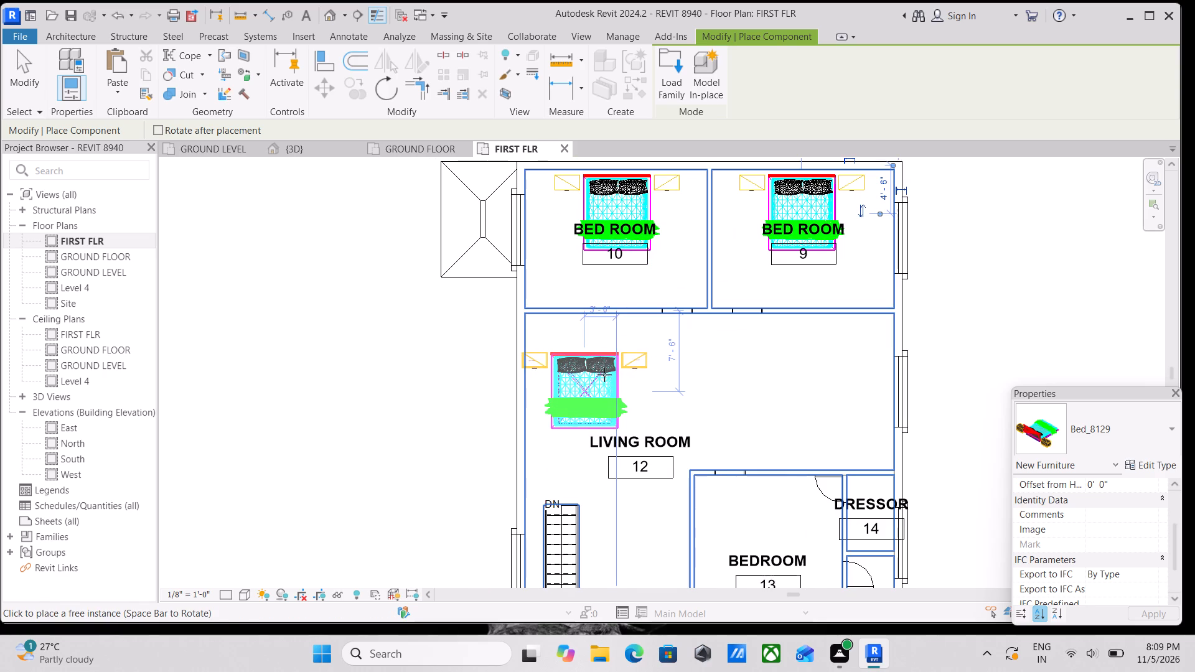
scroll(604, 375, down, 1)
middle_drag(604, 375, 673, 304)
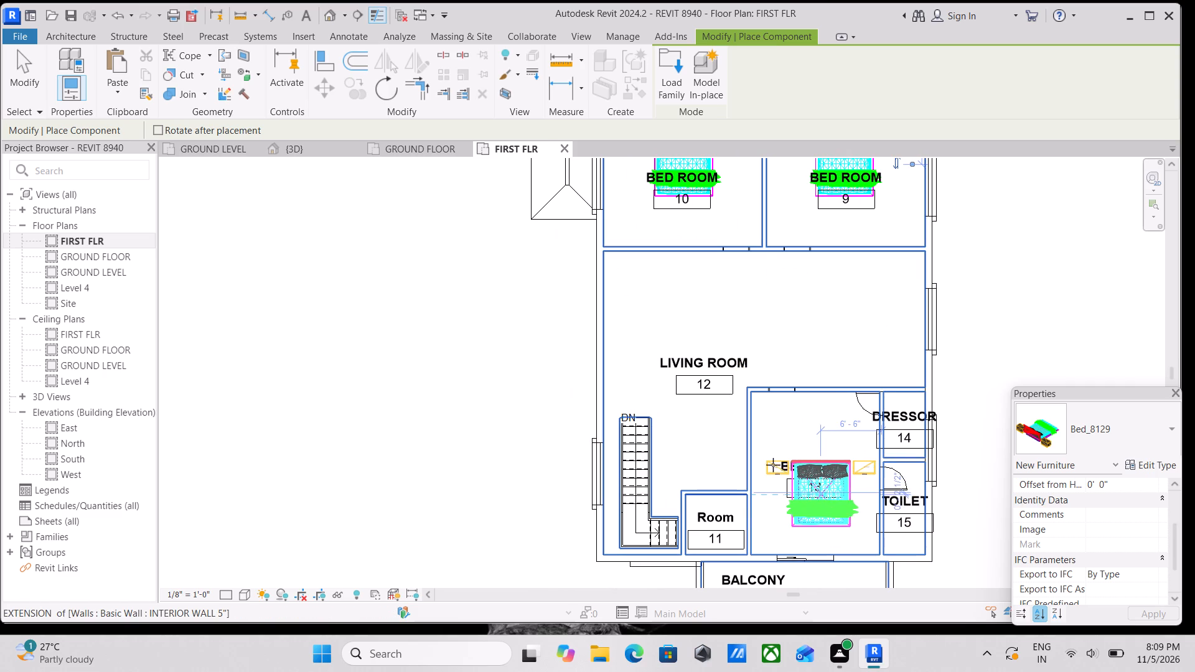
key(space)
key(space)
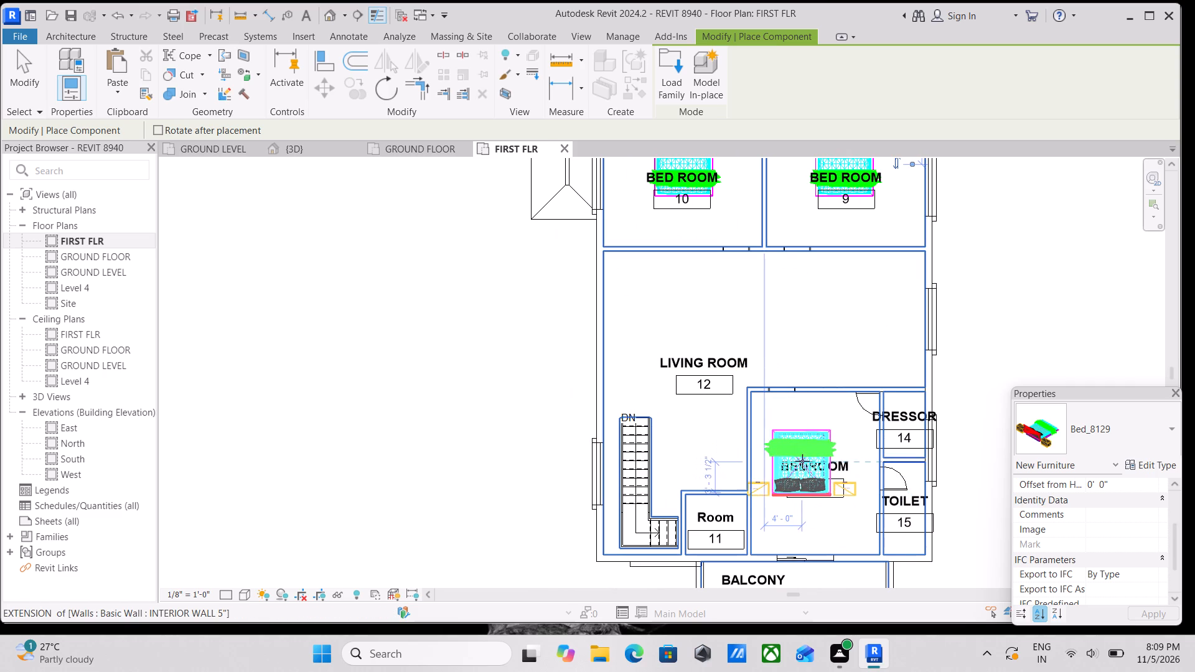
middle_drag(807, 474, 802, 394)
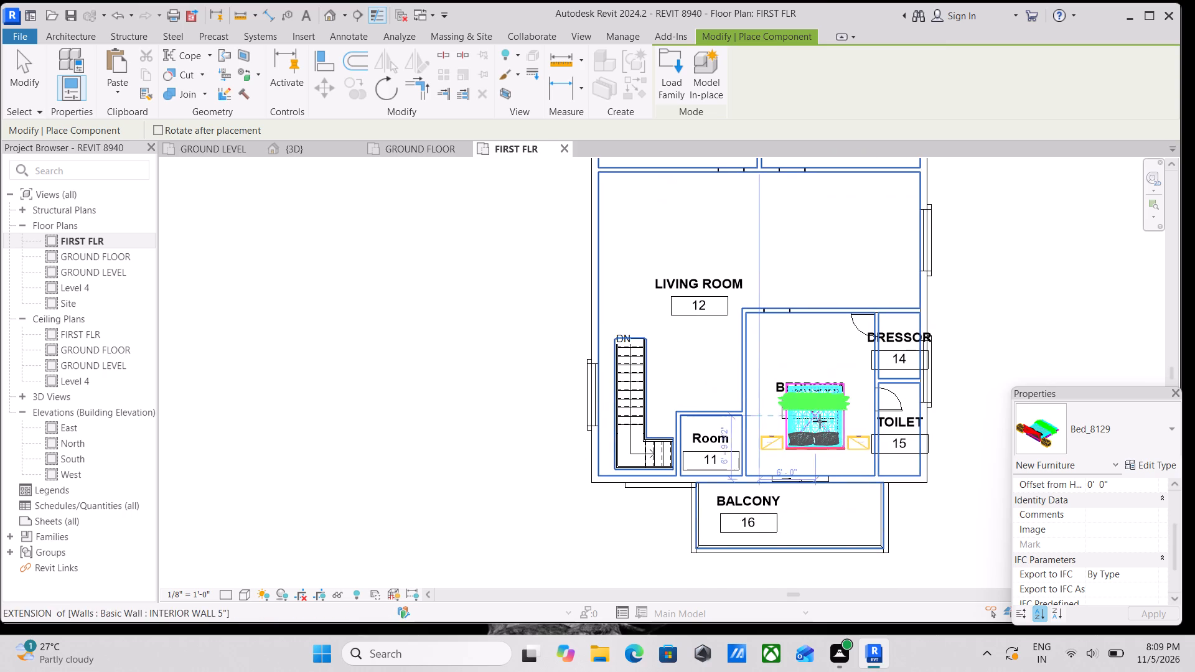
scroll(825, 433, up, 3)
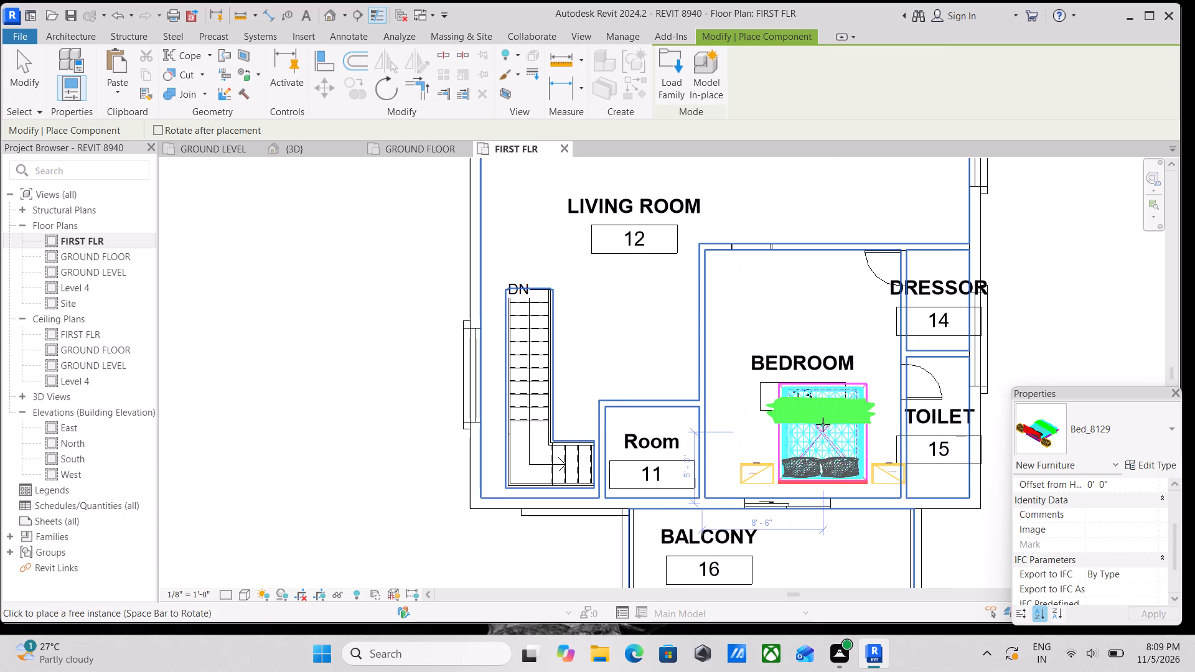
scroll(823, 423, down, 3)
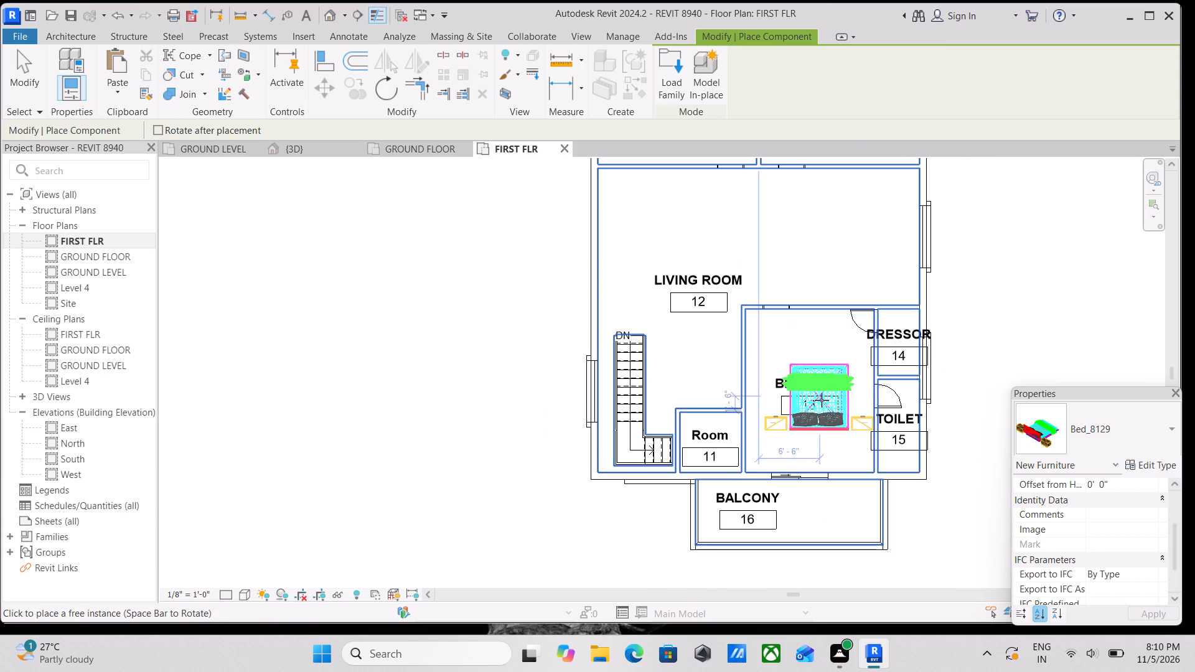
key(space)
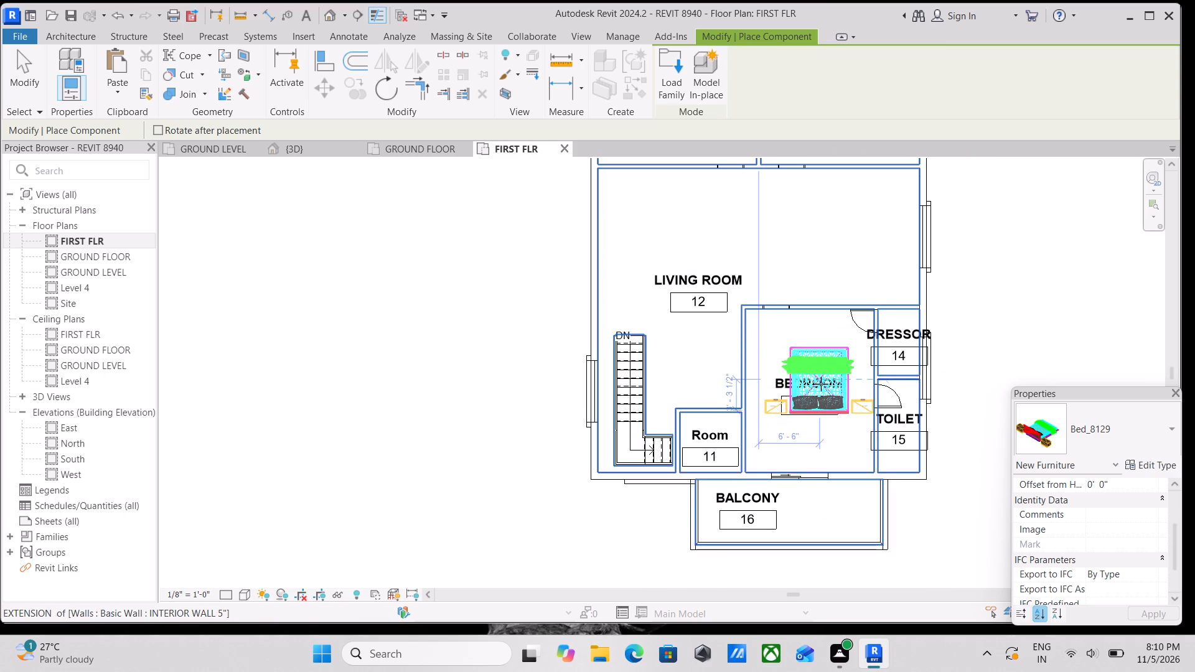
key(space)
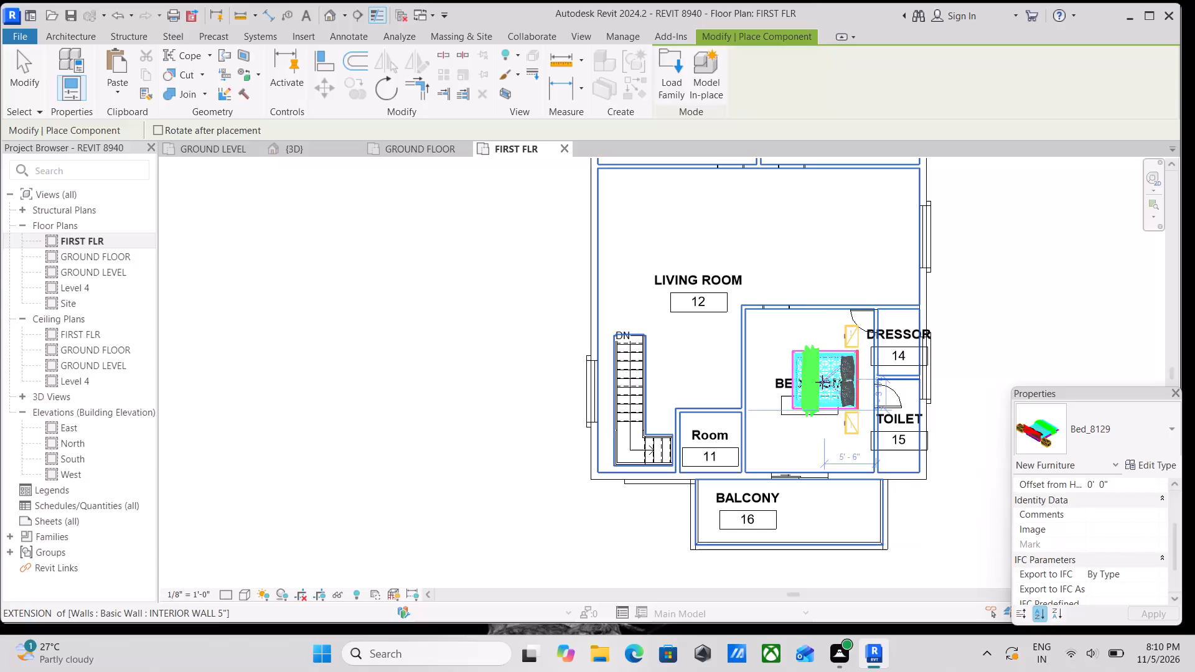
key(space)
scroll(796, 399, up, 2)
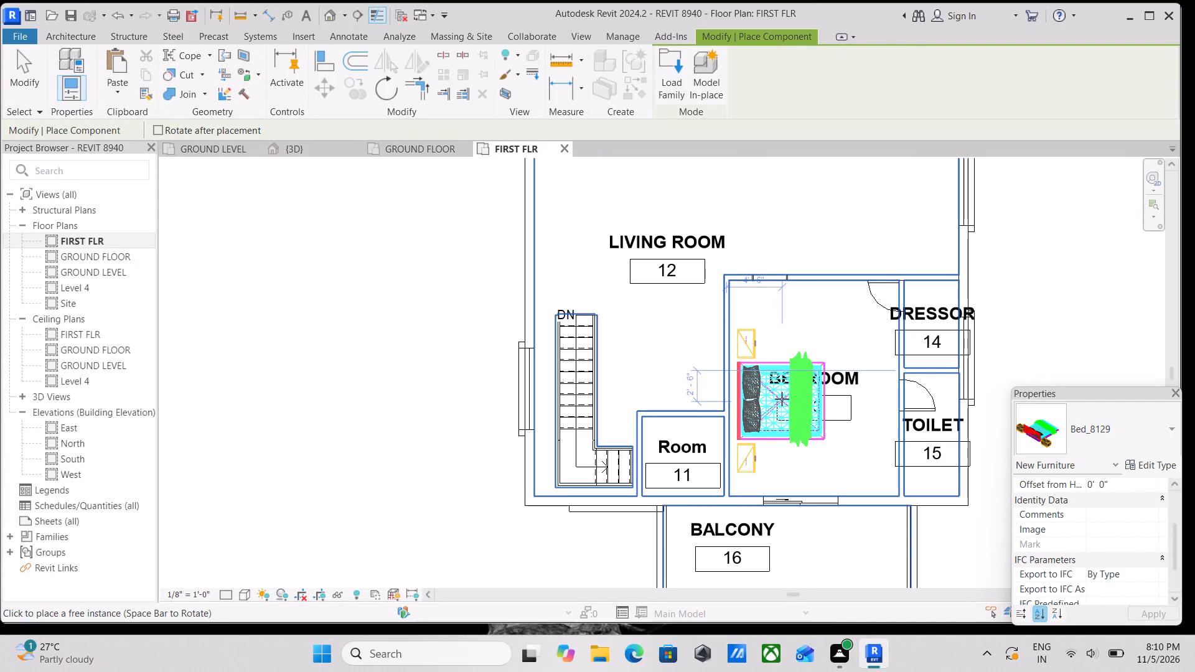
click(782, 399)
key(Escape)
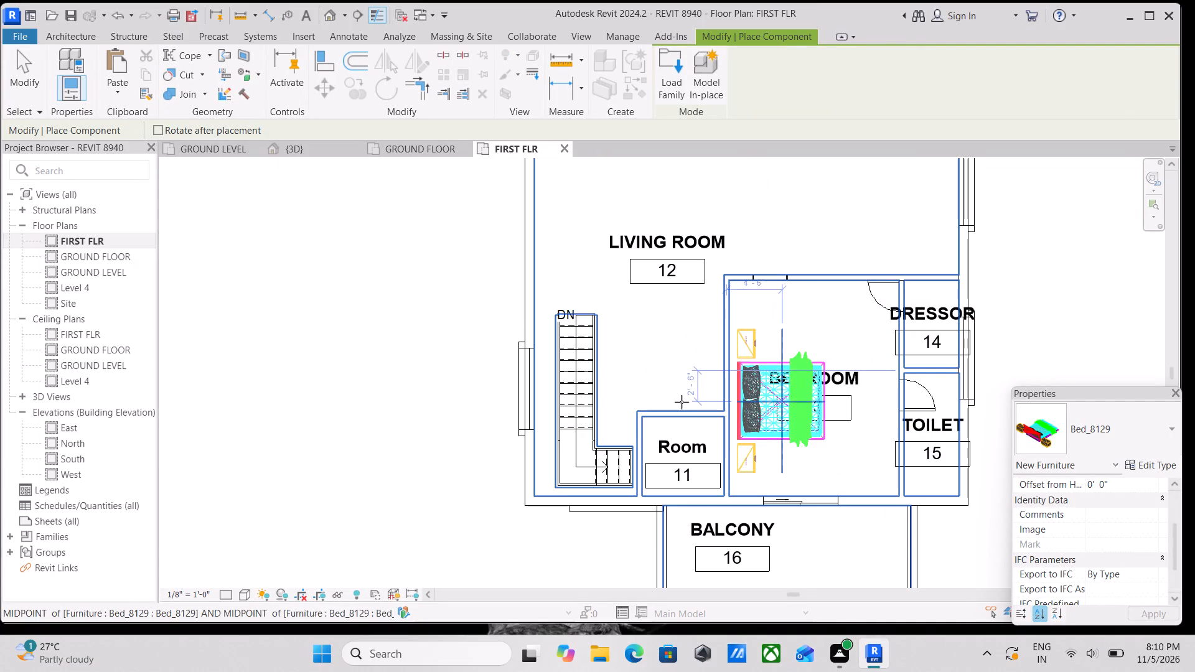
key(Escape)
scroll(689, 396, down, 2)
key(Escape)
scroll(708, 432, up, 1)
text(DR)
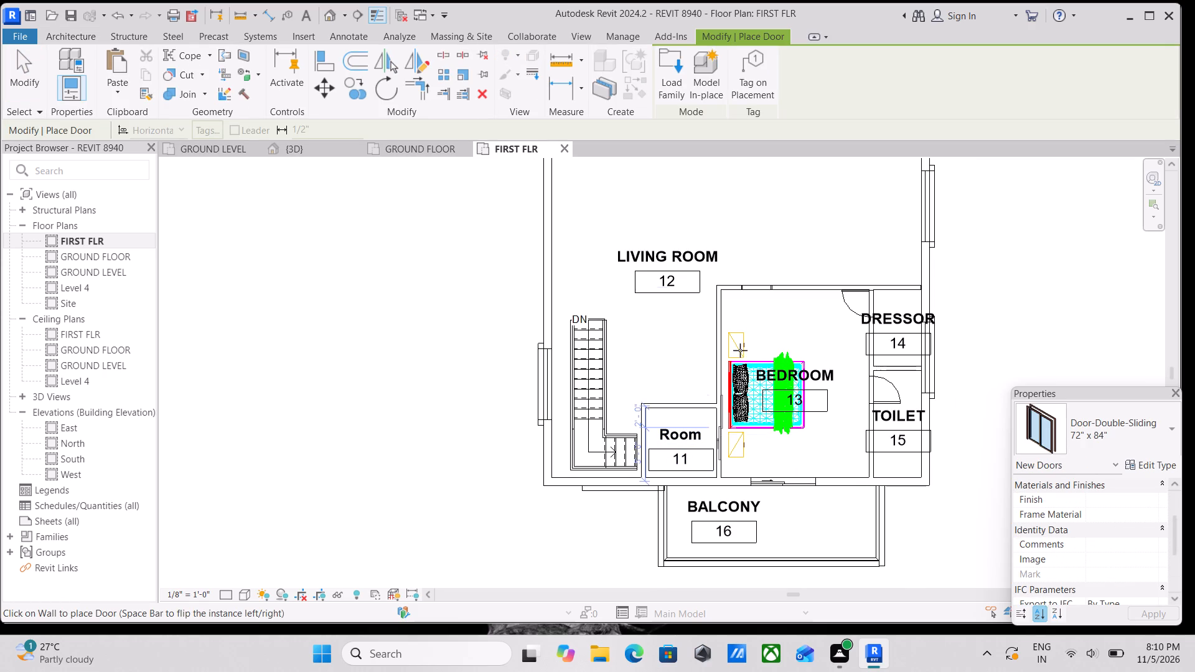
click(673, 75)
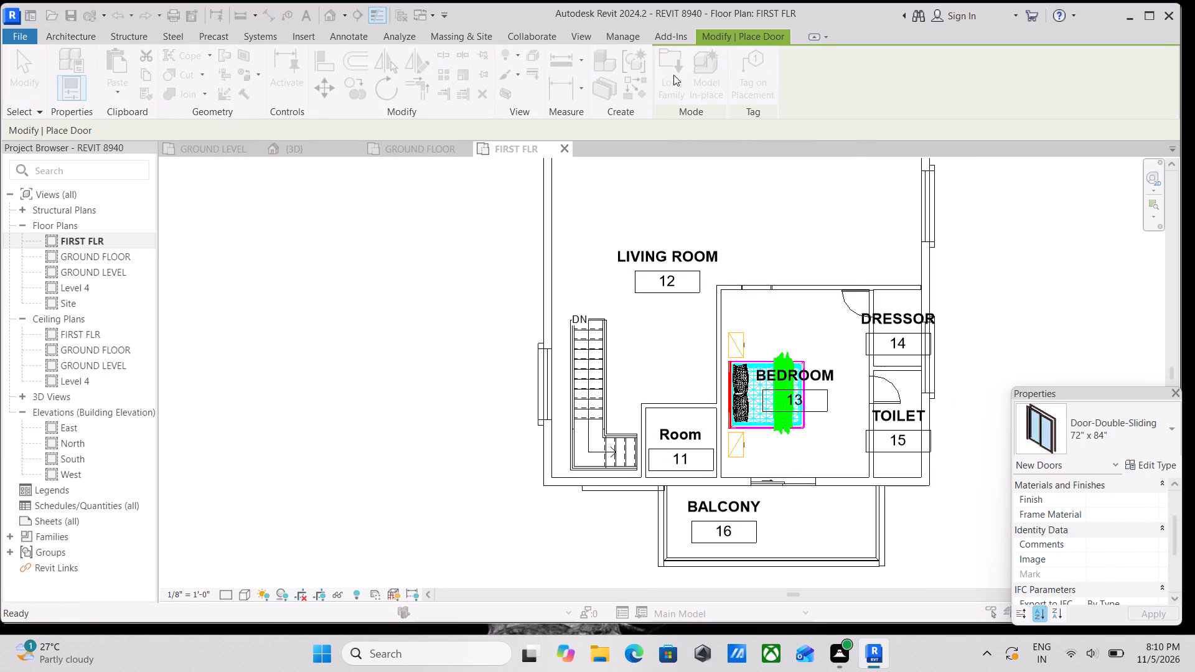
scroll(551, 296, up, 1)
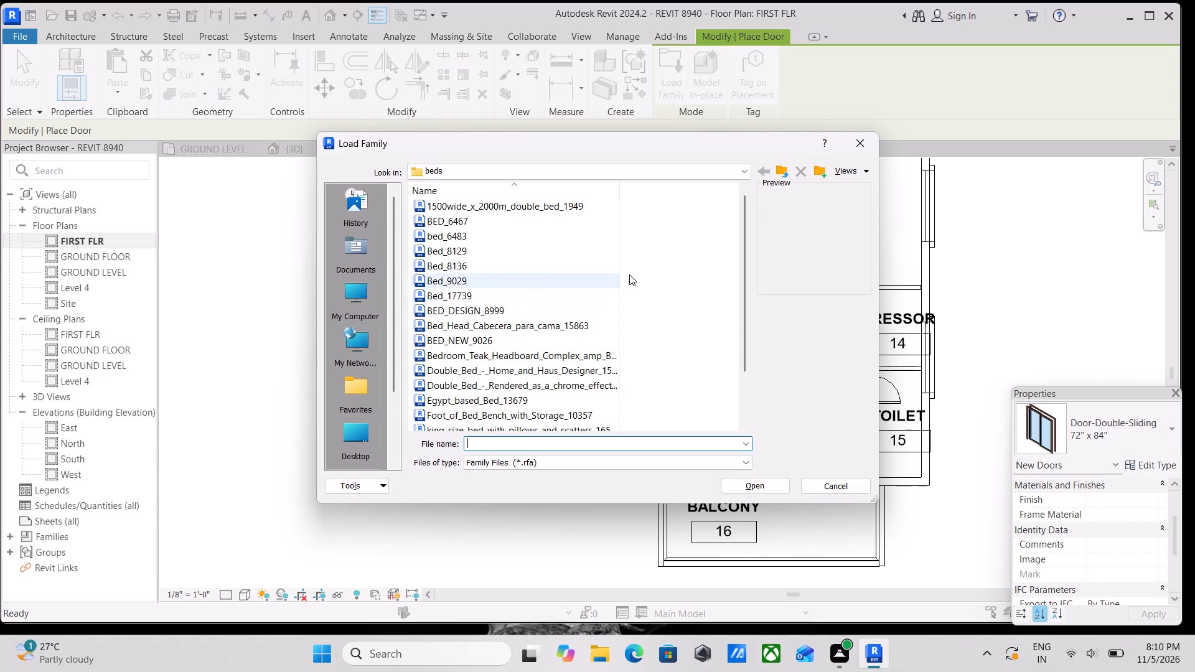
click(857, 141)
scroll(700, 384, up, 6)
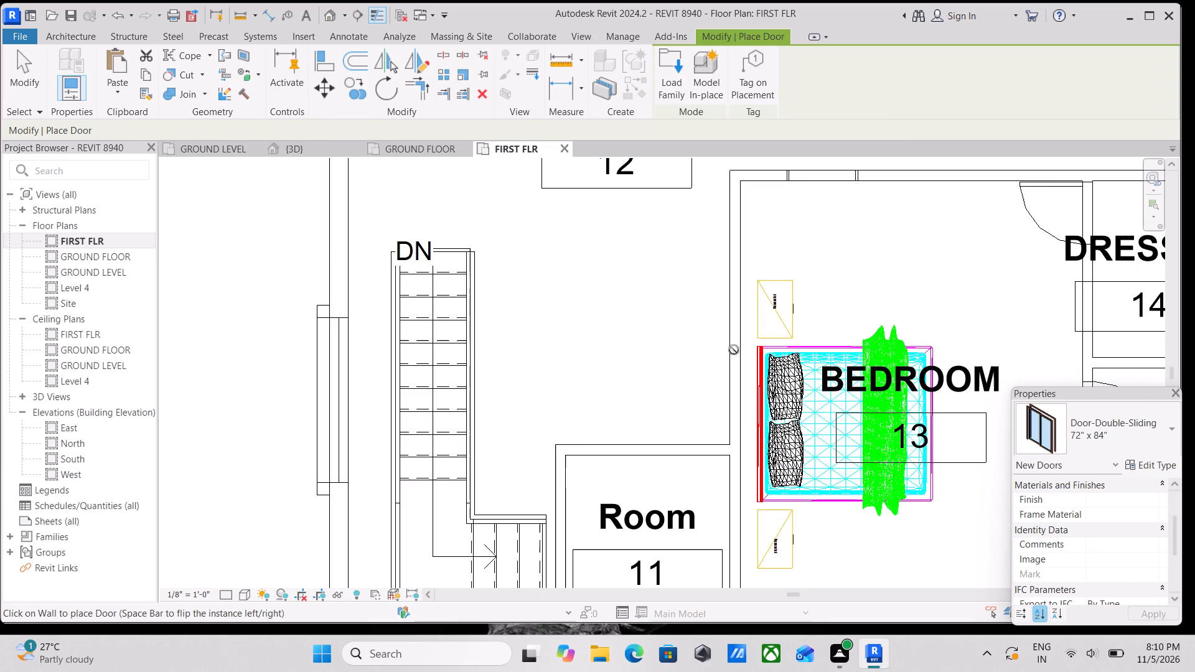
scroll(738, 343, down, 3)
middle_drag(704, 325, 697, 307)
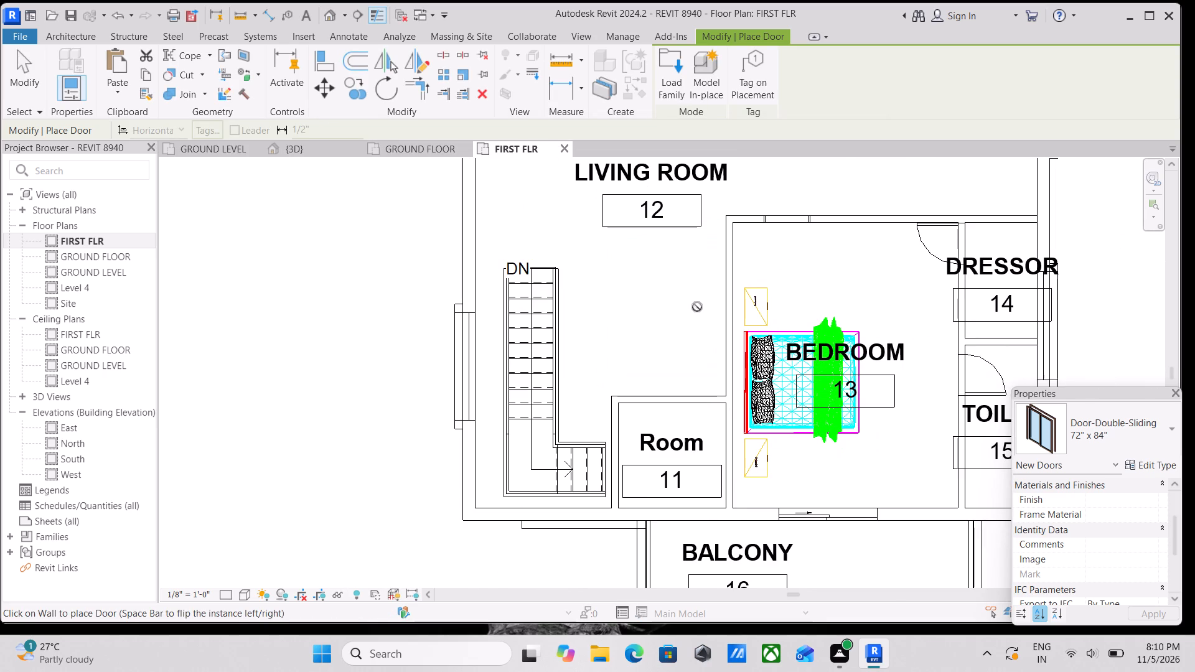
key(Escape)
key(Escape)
Place a Single-Flush 30" x 80" door in the wall between Room 11 and BEDROOM 13, centred about 2'-0" from the balcony-side wall.
middle_drag(724, 381, 718, 312)
scroll(728, 363, up, 2)
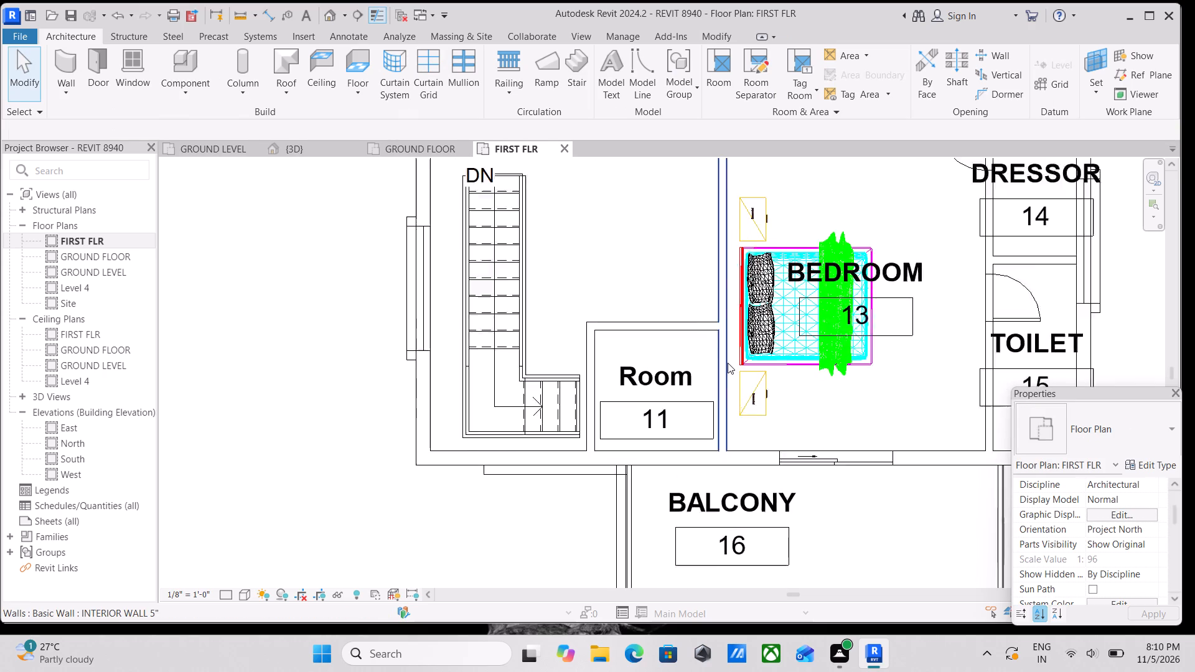
middle_click(728, 360)
middle_drag(723, 365, 708, 345)
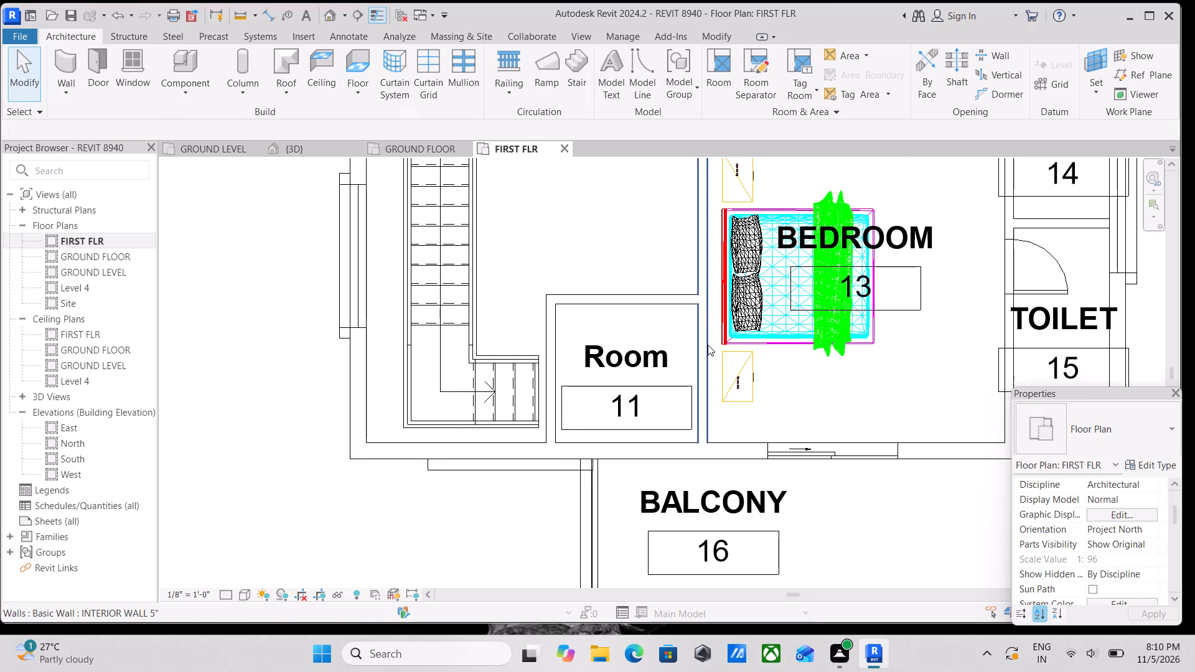
text(DR)
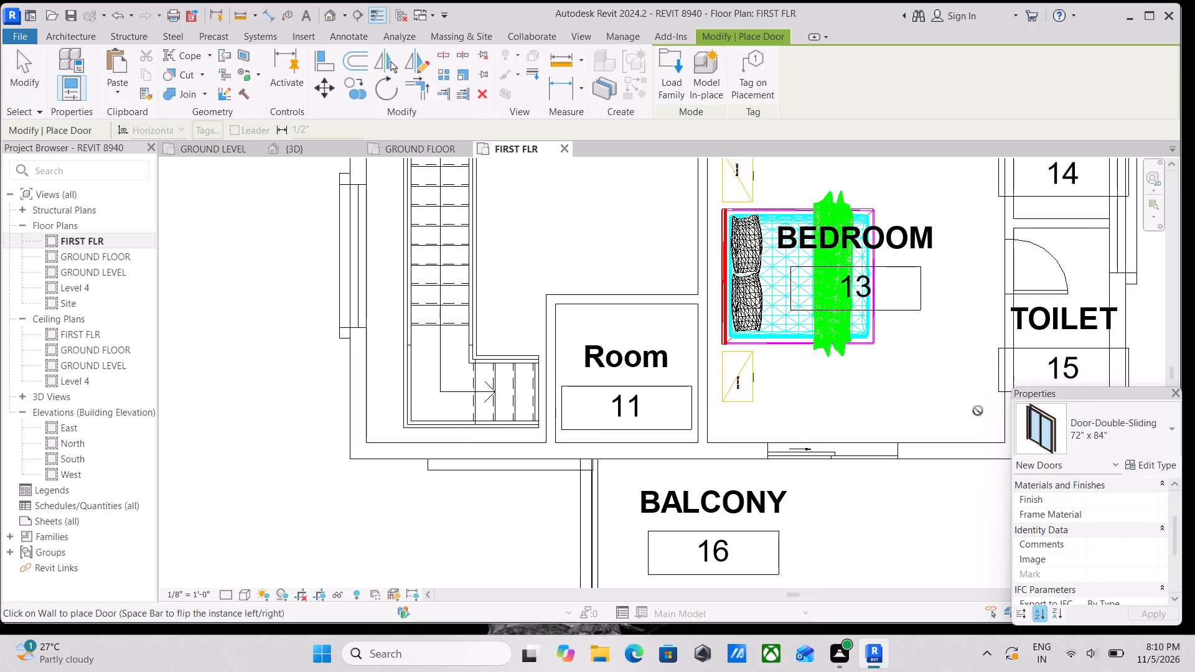
click(1133, 436)
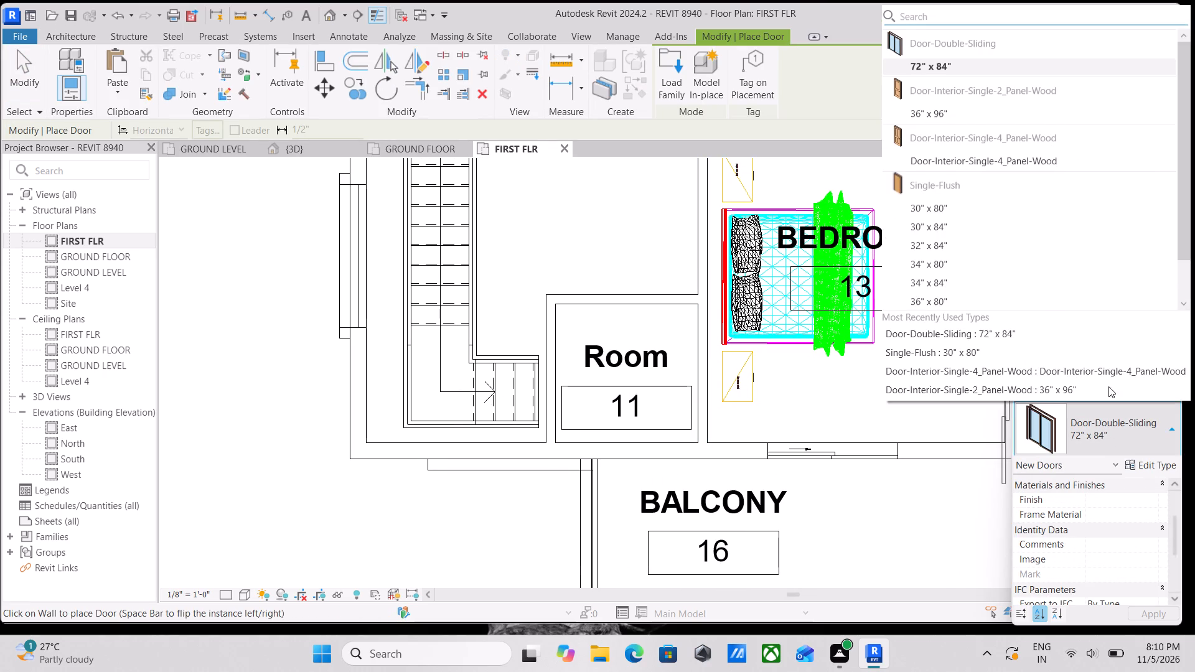
scroll(1062, 199, up, 5)
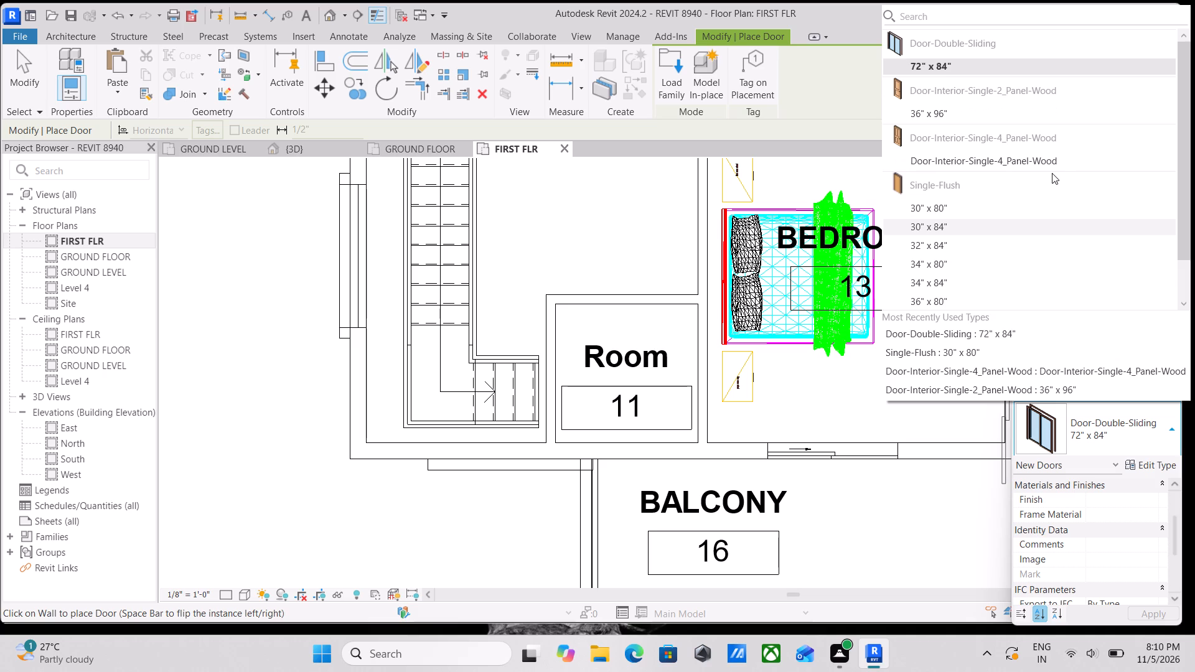
click(962, 205)
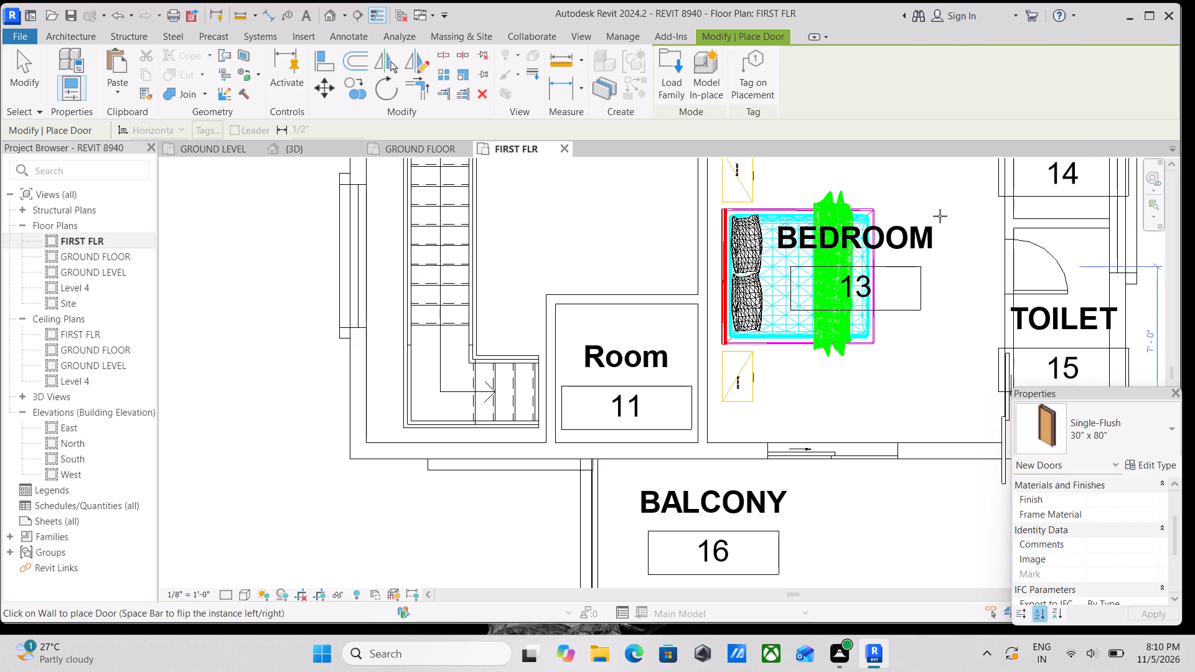
click(714, 404)
scroll(740, 382, down, 2)
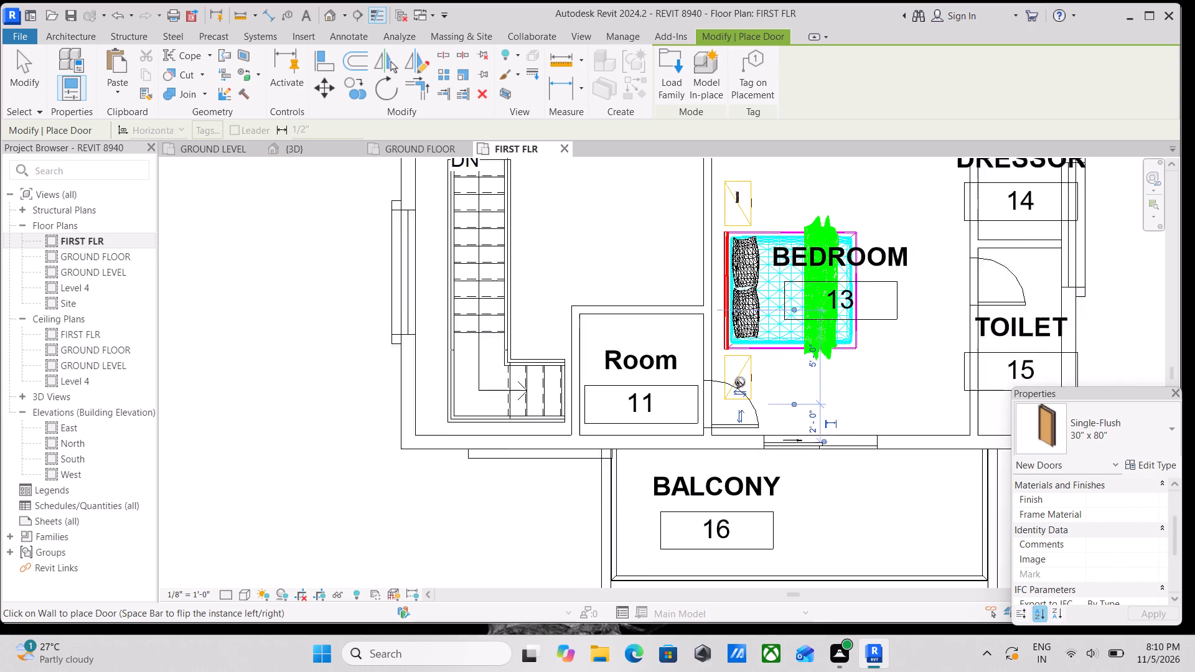
key(Escape)
key(Escape)
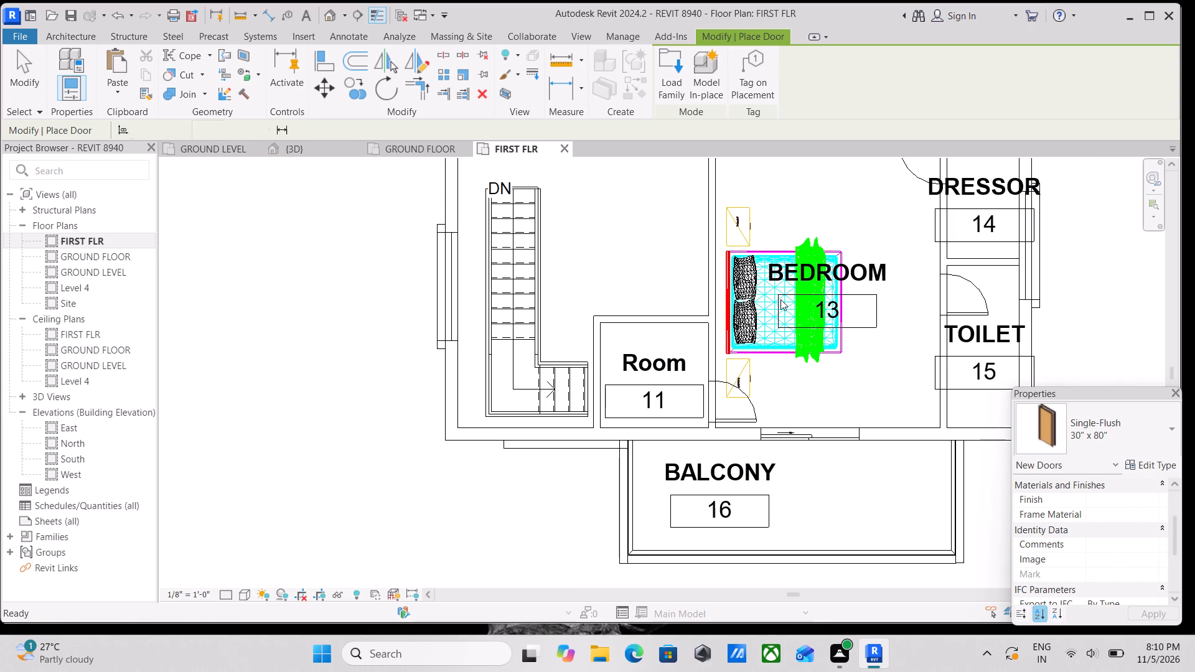
key(Escape)
key(Escape)
Flip the new Room 11 door so its hinge is on the side away from the balcony.
click(756, 413)
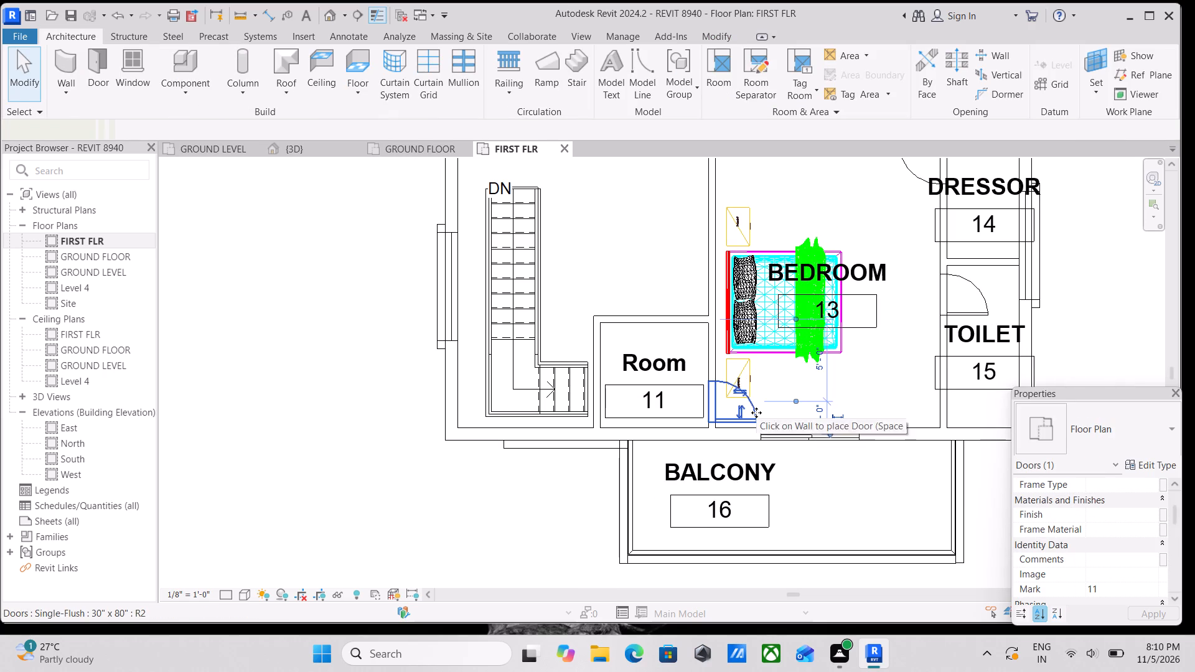
key(space)
key(Escape)
scroll(792, 403, down, 3)
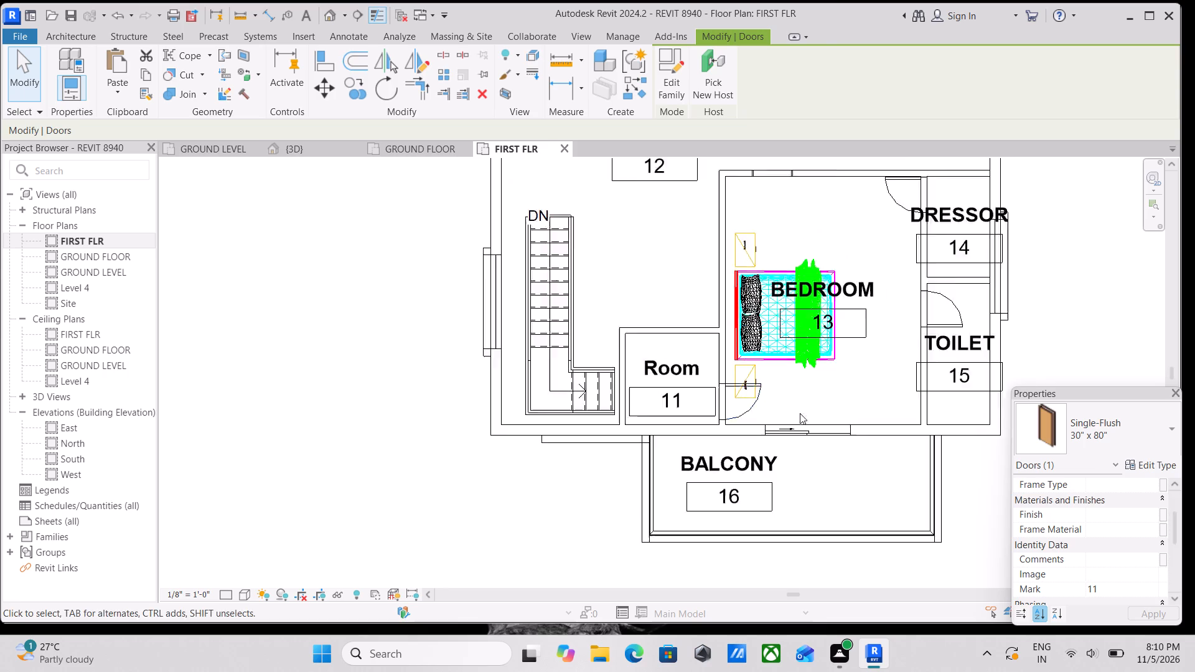
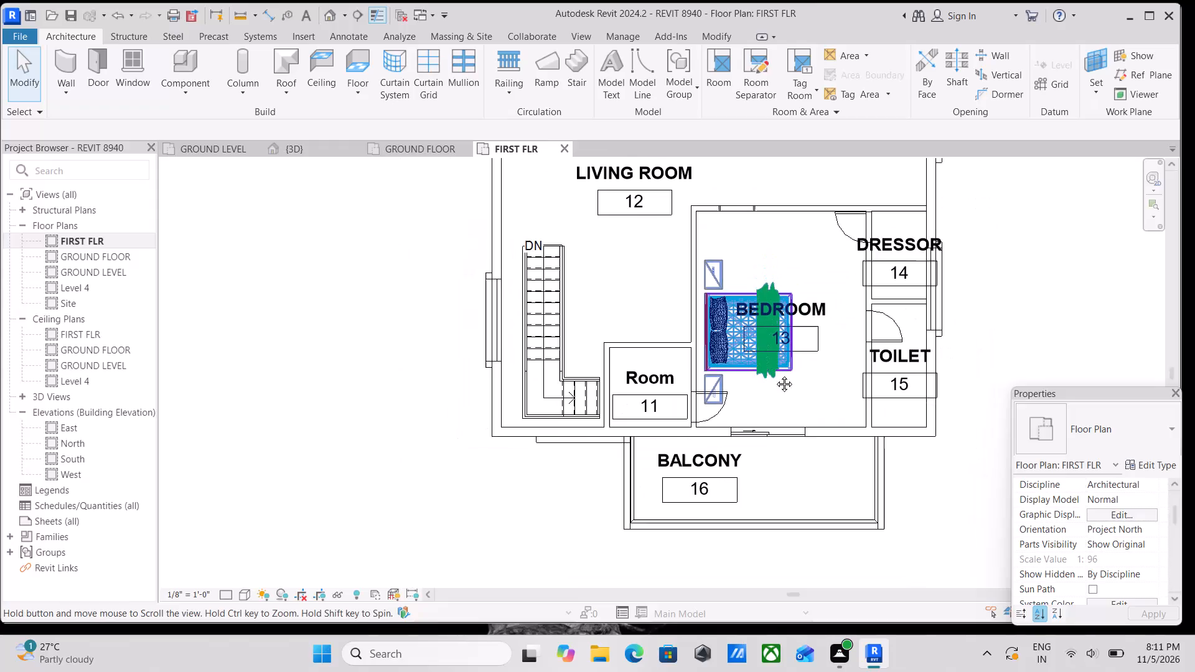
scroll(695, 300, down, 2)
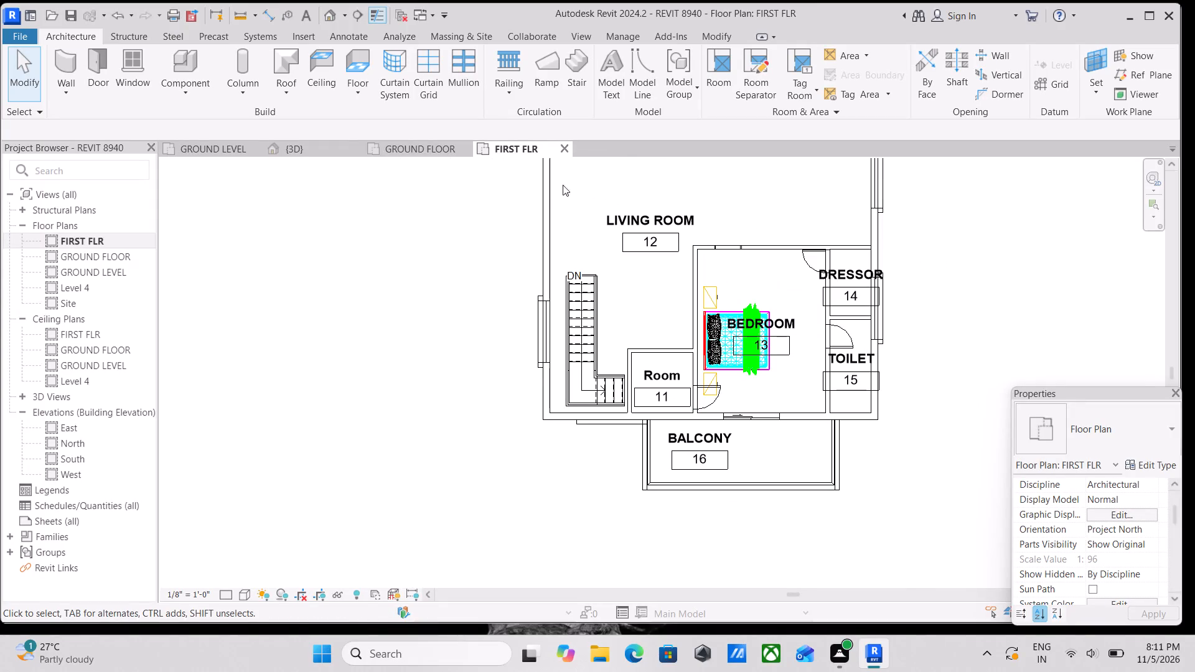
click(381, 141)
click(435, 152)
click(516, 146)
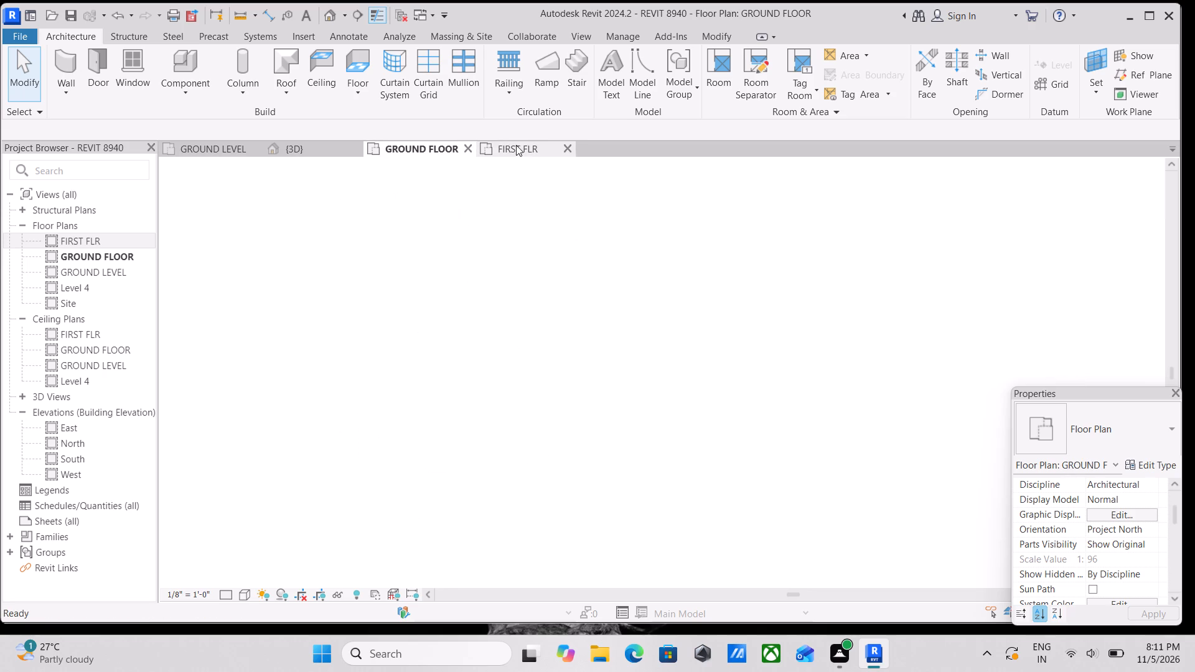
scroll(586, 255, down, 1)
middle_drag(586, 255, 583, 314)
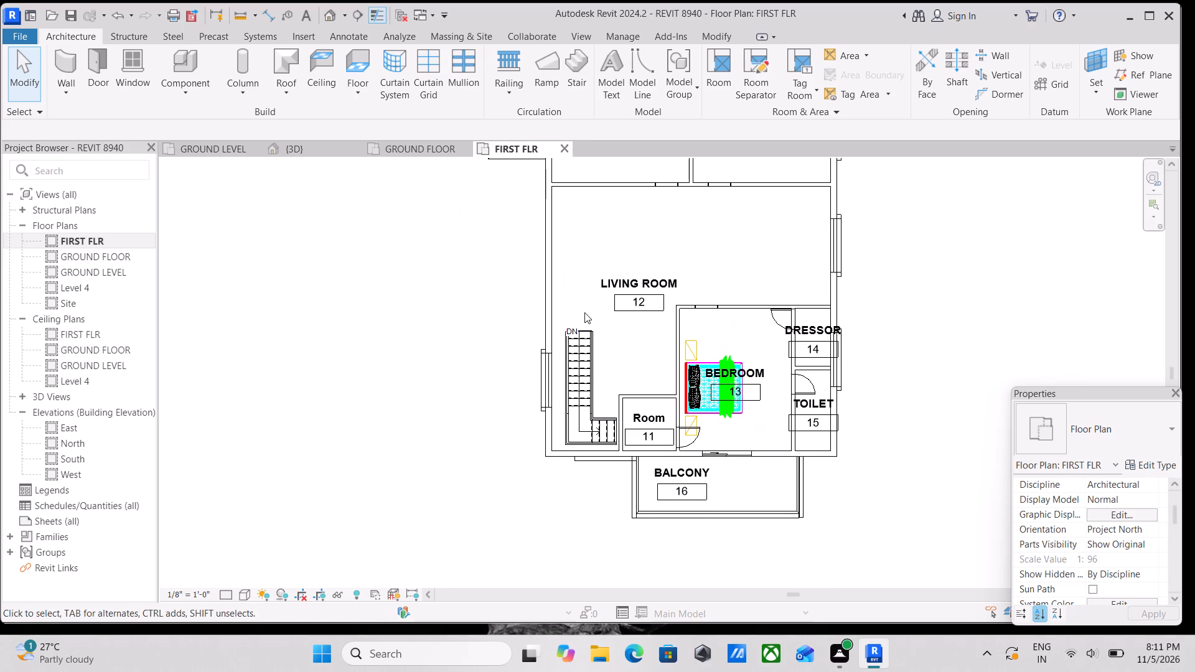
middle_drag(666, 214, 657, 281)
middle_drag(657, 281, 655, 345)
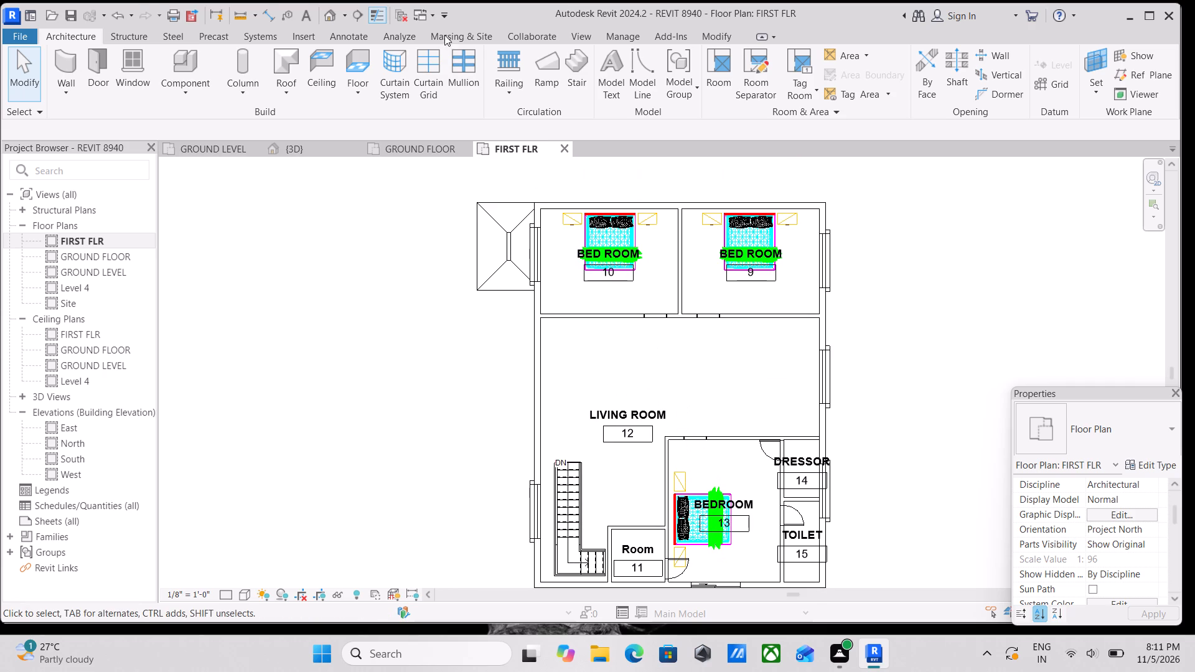
Preview the bed families in the library's beds folder for loading, from BED_6467 through QueenKing_Bed_18429.
click(303, 39)
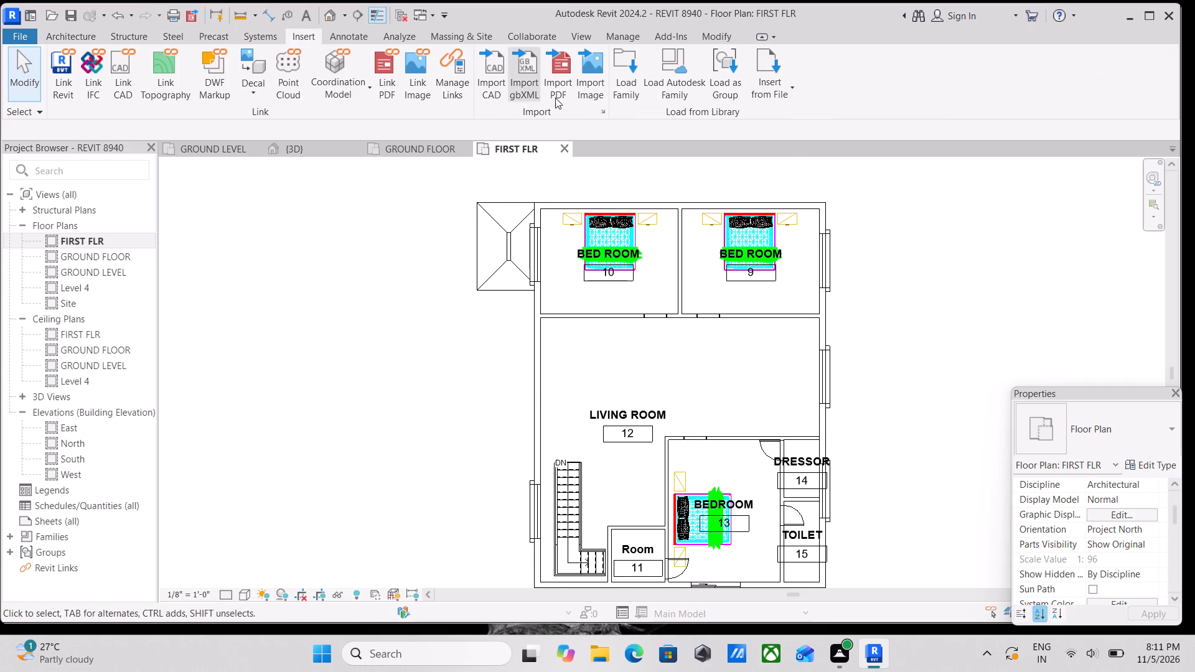
click(632, 80)
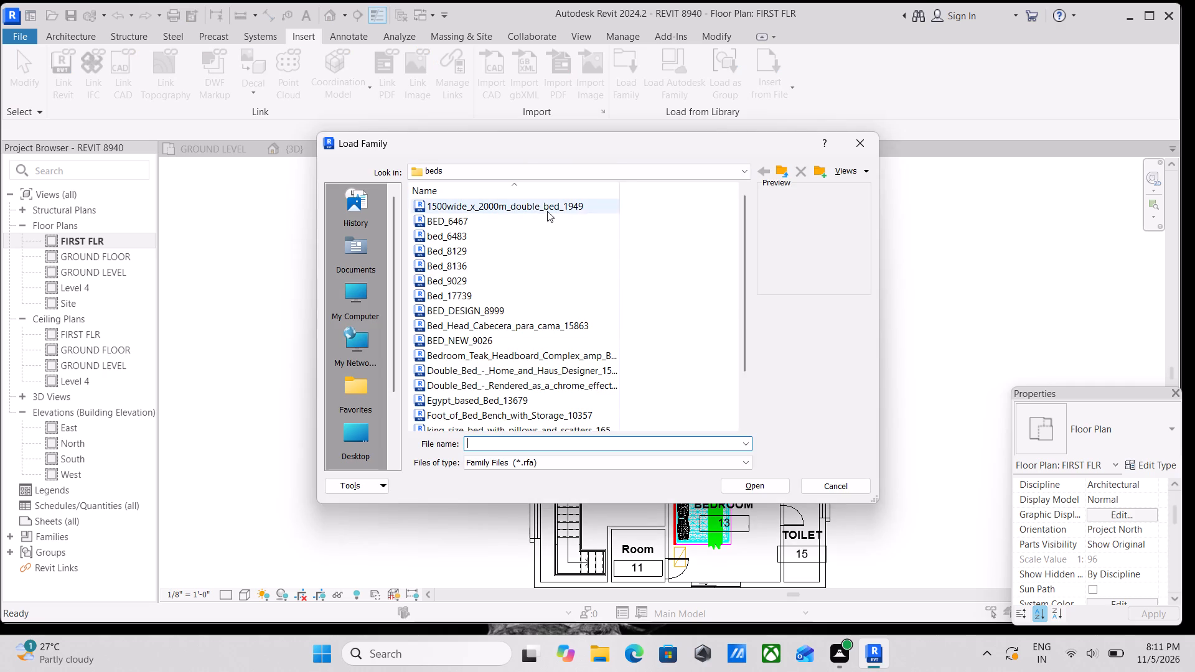
click(443, 220)
click(446, 251)
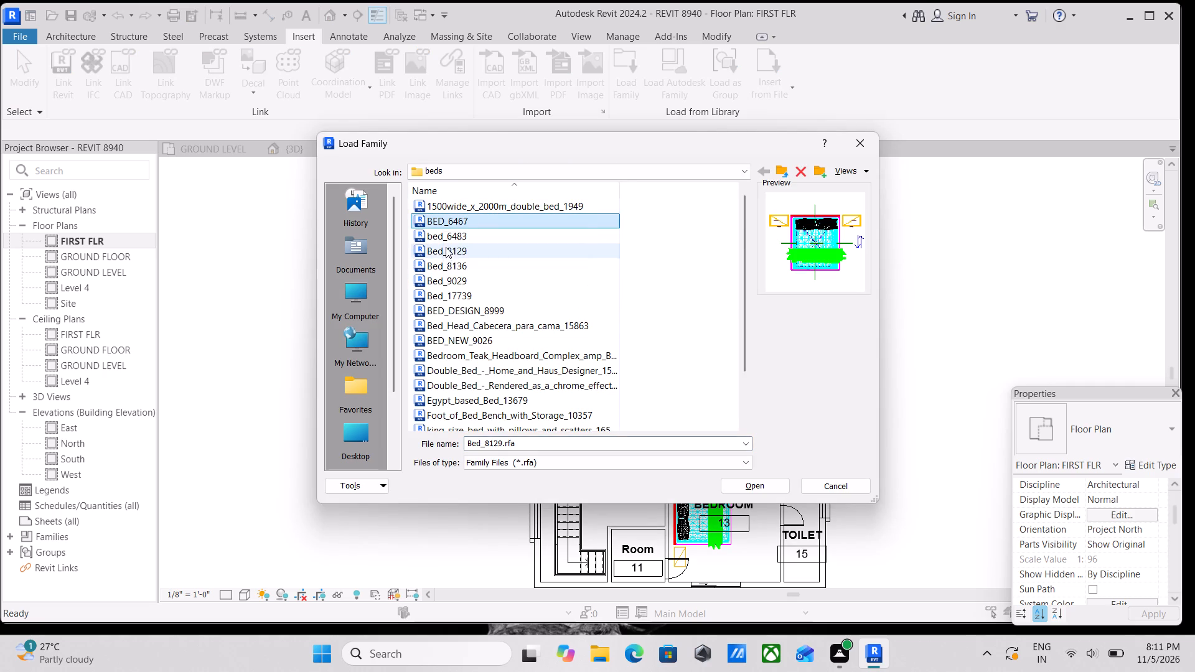
scroll(463, 295, down, 4)
click(467, 292)
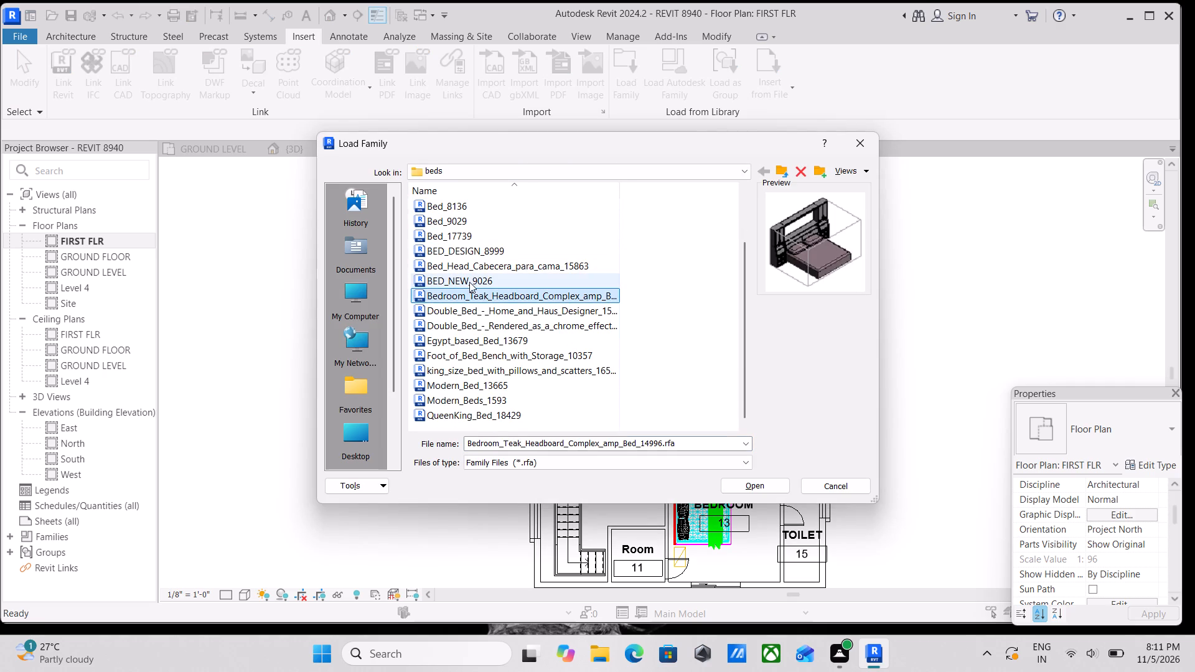
click(469, 282)
click(477, 268)
click(487, 251)
scroll(490, 322, down, 2)
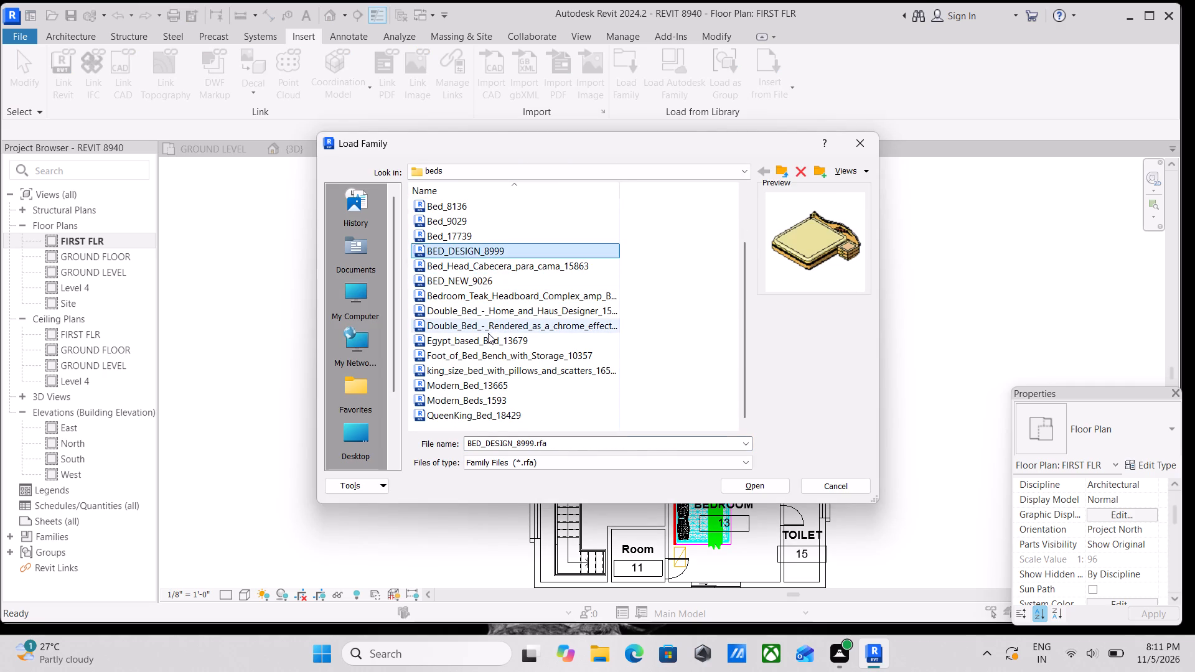
scroll(488, 333, down, 1)
click(474, 343)
click(469, 311)
click(474, 327)
scroll(496, 352, down, 4)
click(493, 384)
click(490, 371)
click(488, 362)
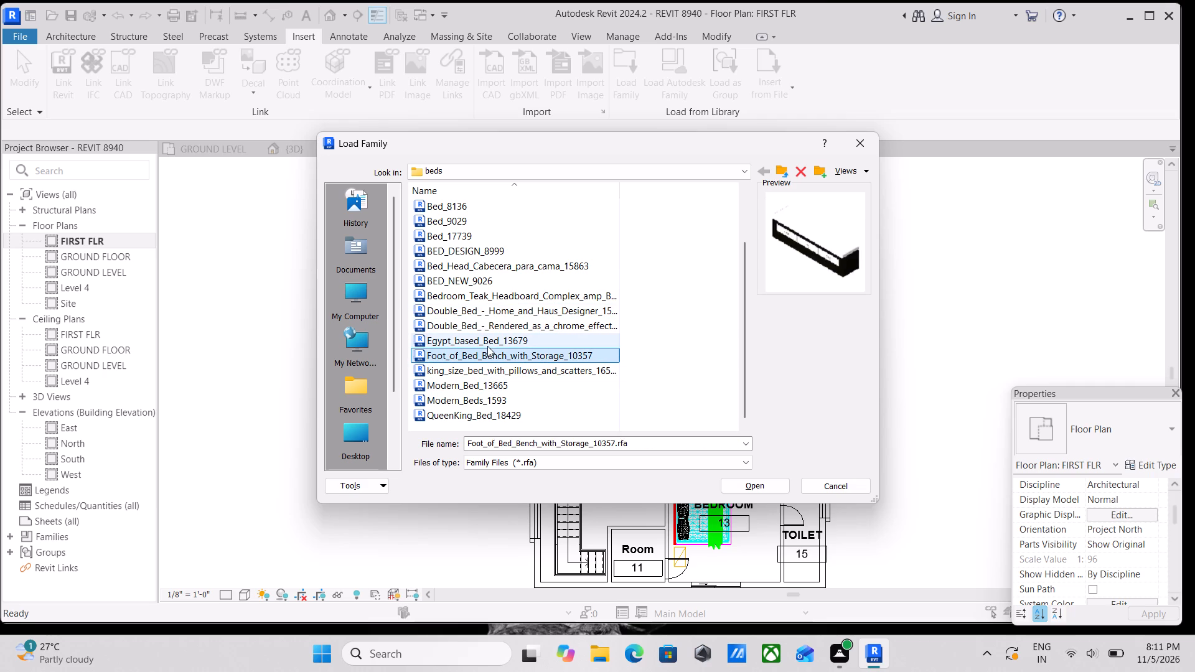
click(487, 345)
scroll(492, 334, down, 4)
click(483, 393)
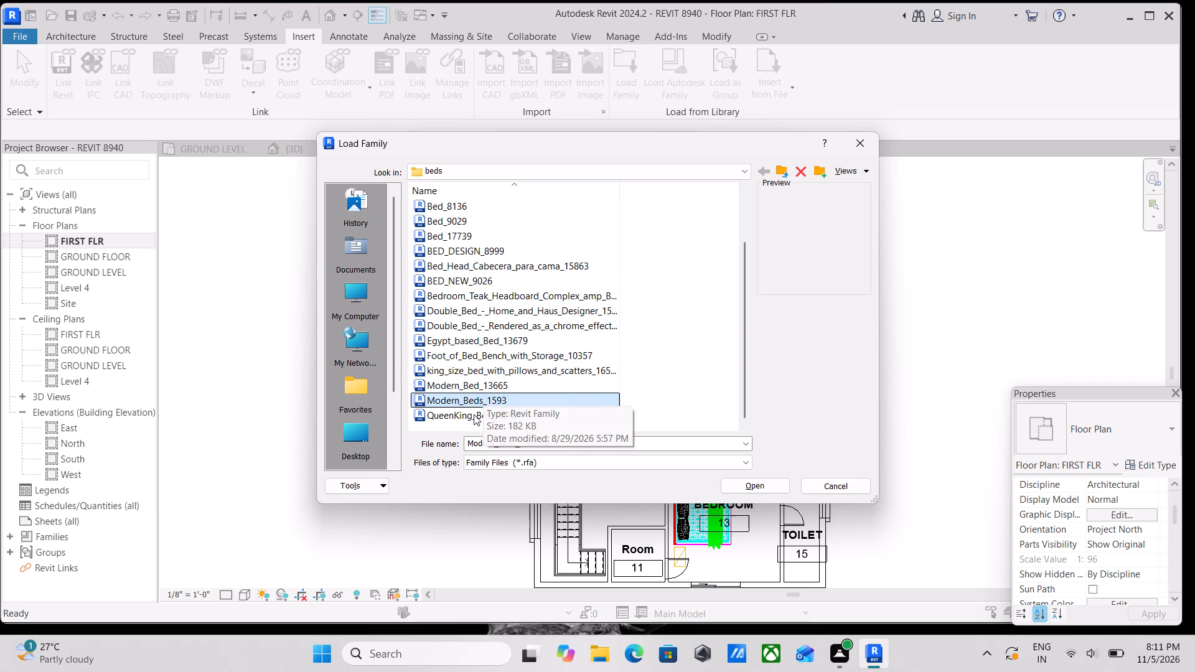
click(474, 414)
scroll(397, 255, up, 3)
Check the Documents location for families, return to the beds folder, preview BED_DESIGN_8999 and Bed_9029, and close family loading without loading any.
click(353, 230)
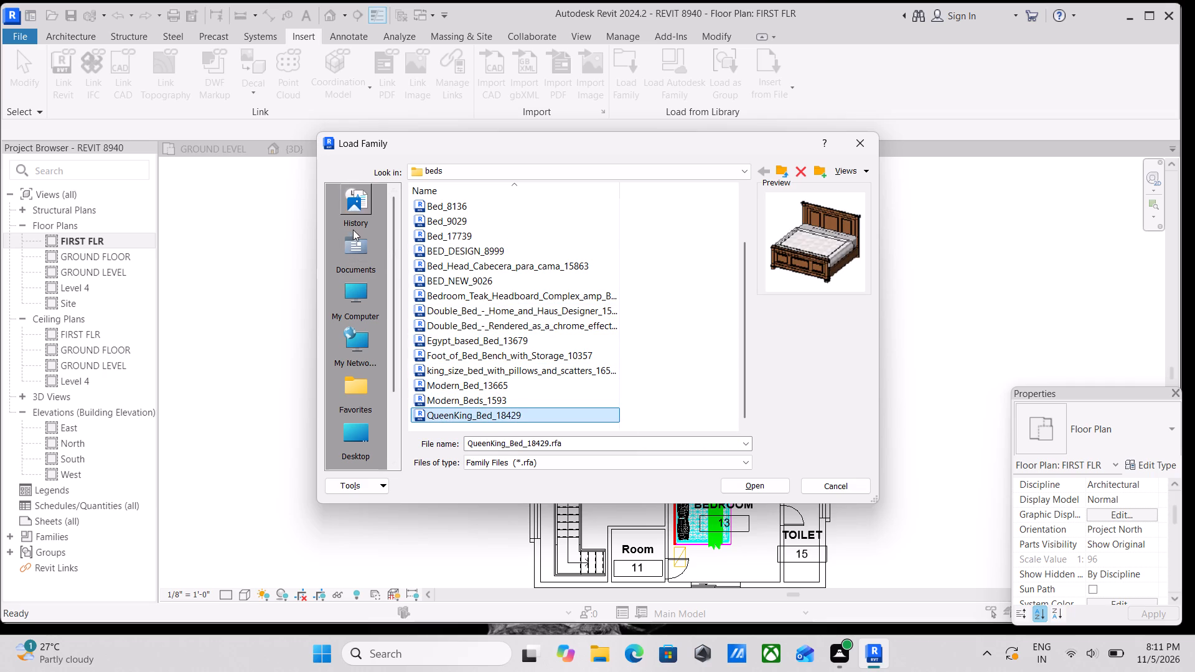
click(357, 259)
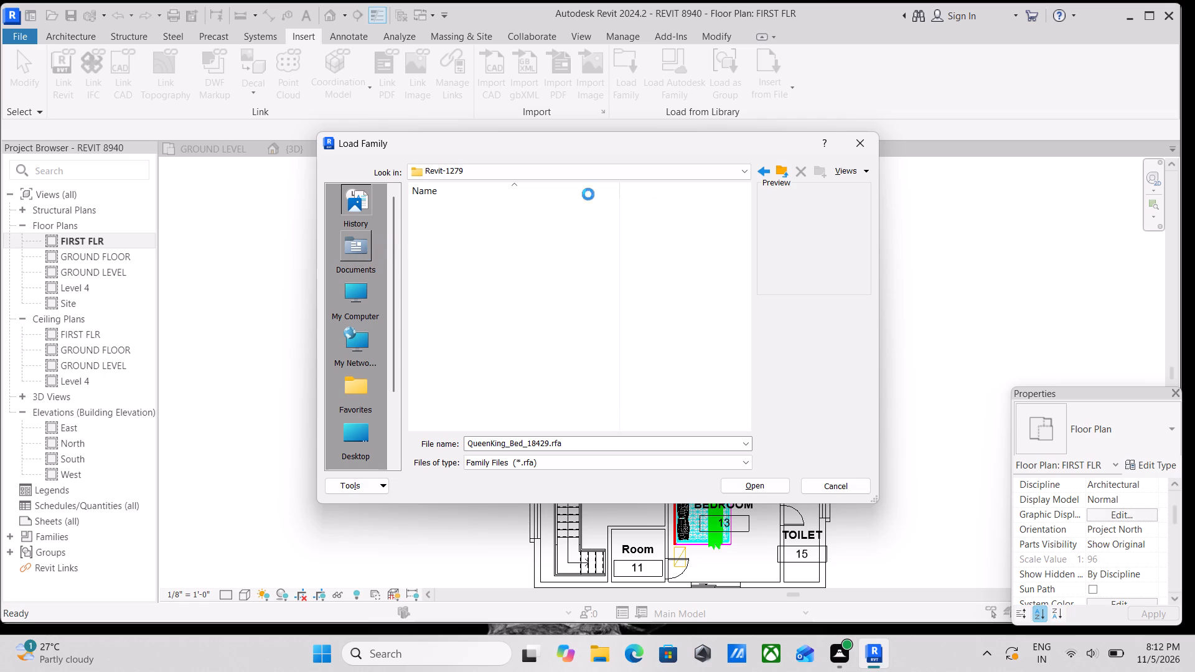
click(767, 177)
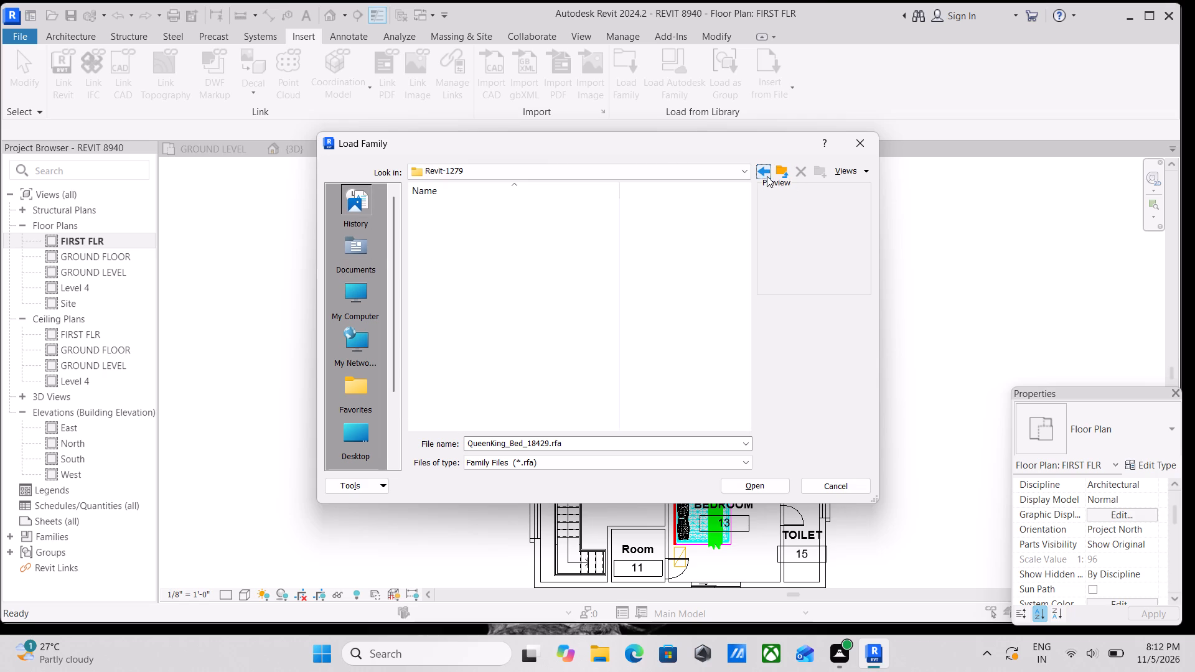
click(767, 176)
scroll(386, 286, down, 5)
scroll(487, 297, down, 2)
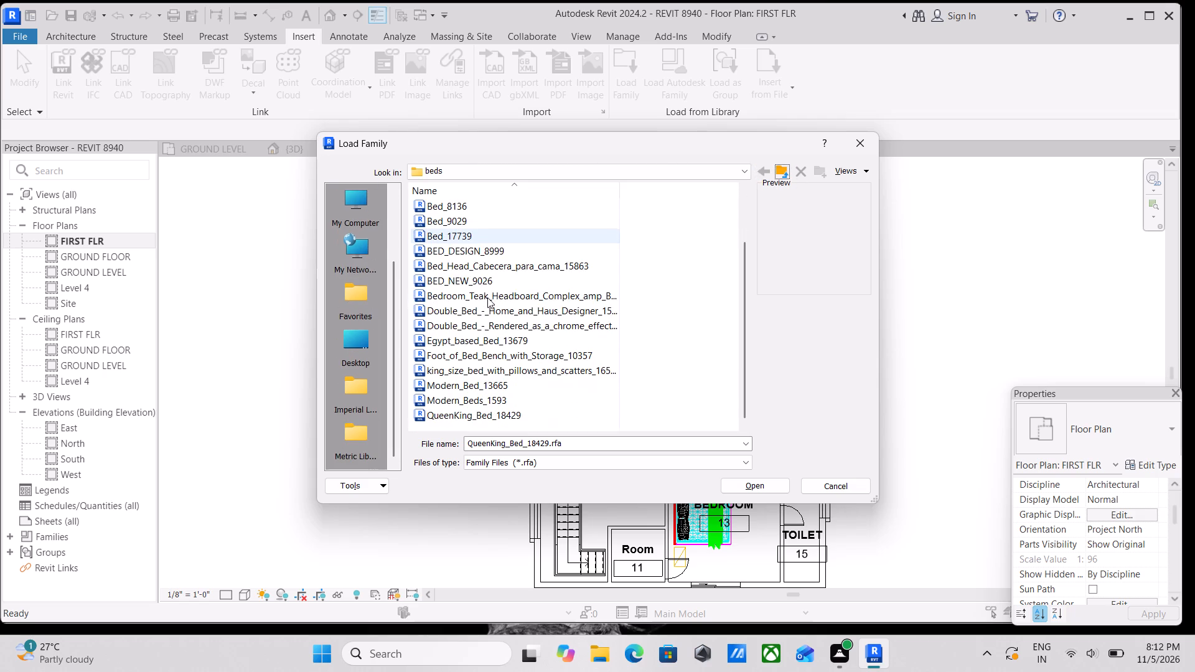
scroll(487, 297, down, 1)
click(472, 249)
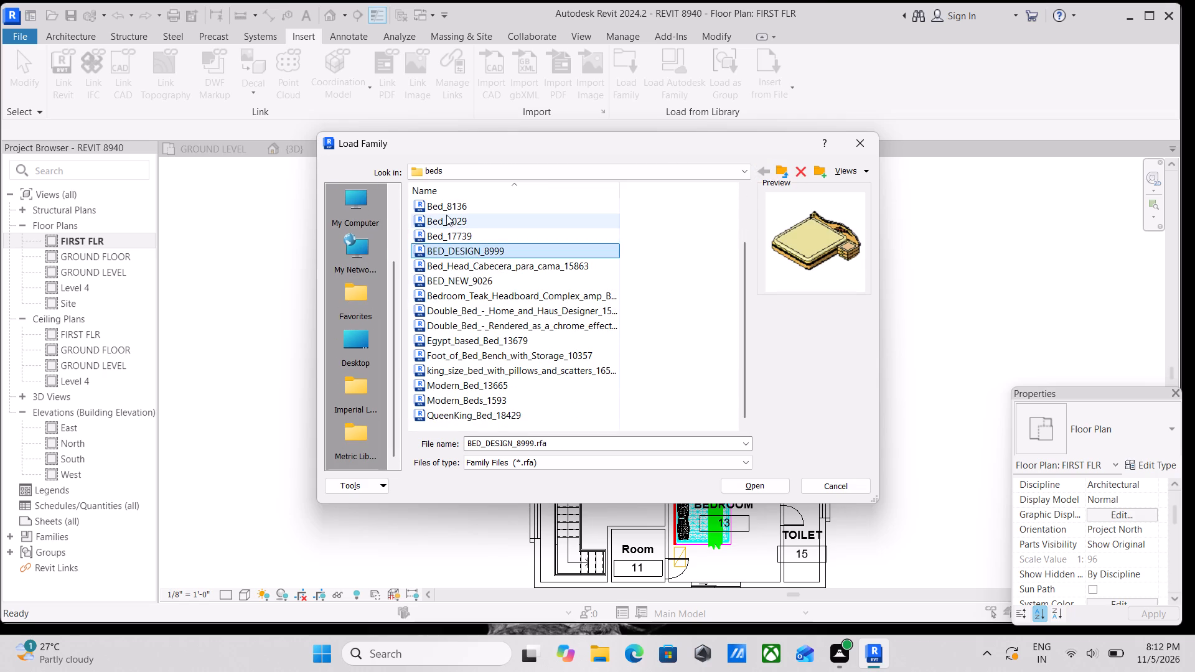
click(446, 215)
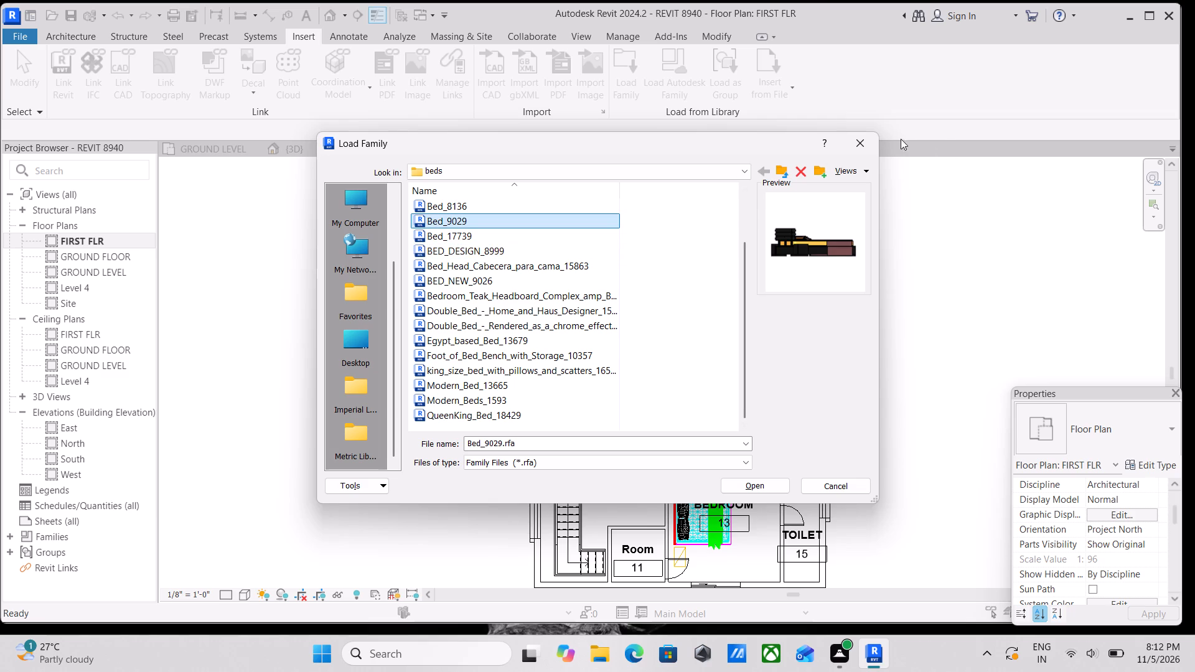
click(869, 141)
Show the house in the {3D} view from the Front, dismissing the save reminder without saving.
click(416, 149)
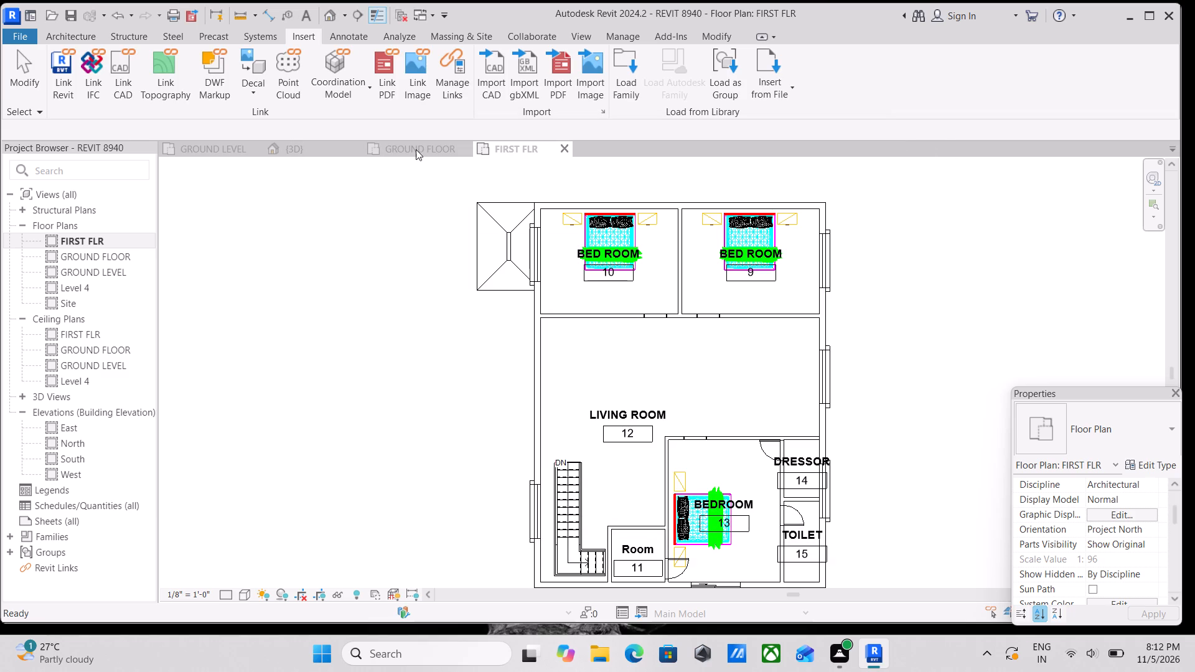
click(294, 147)
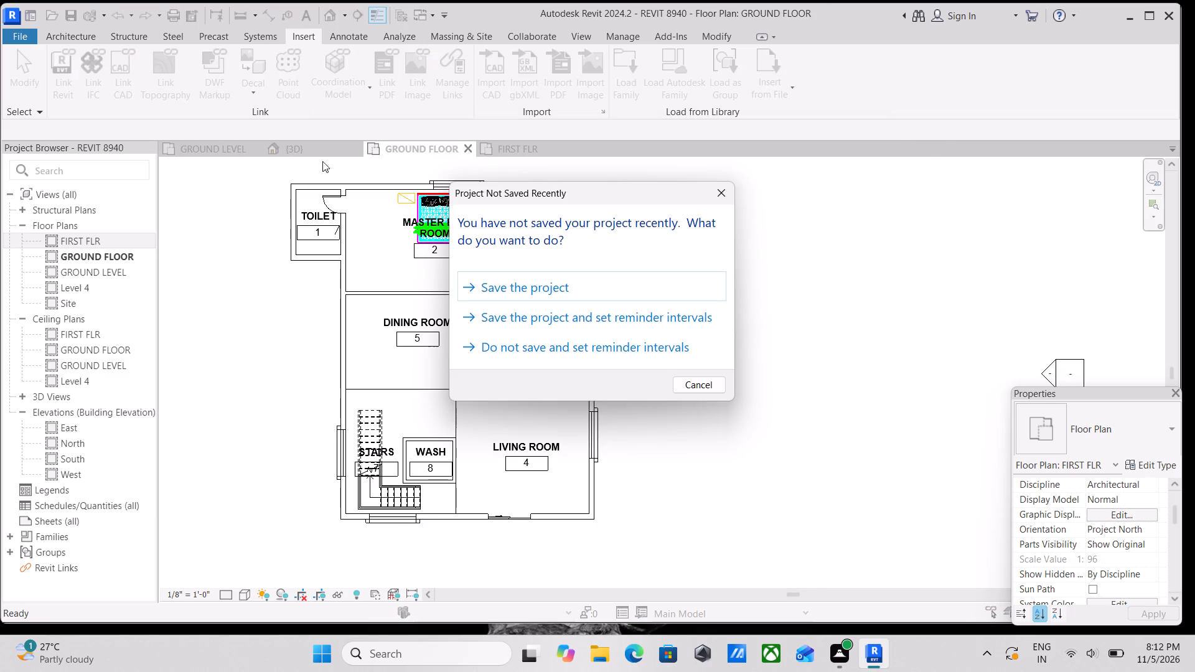
click(726, 199)
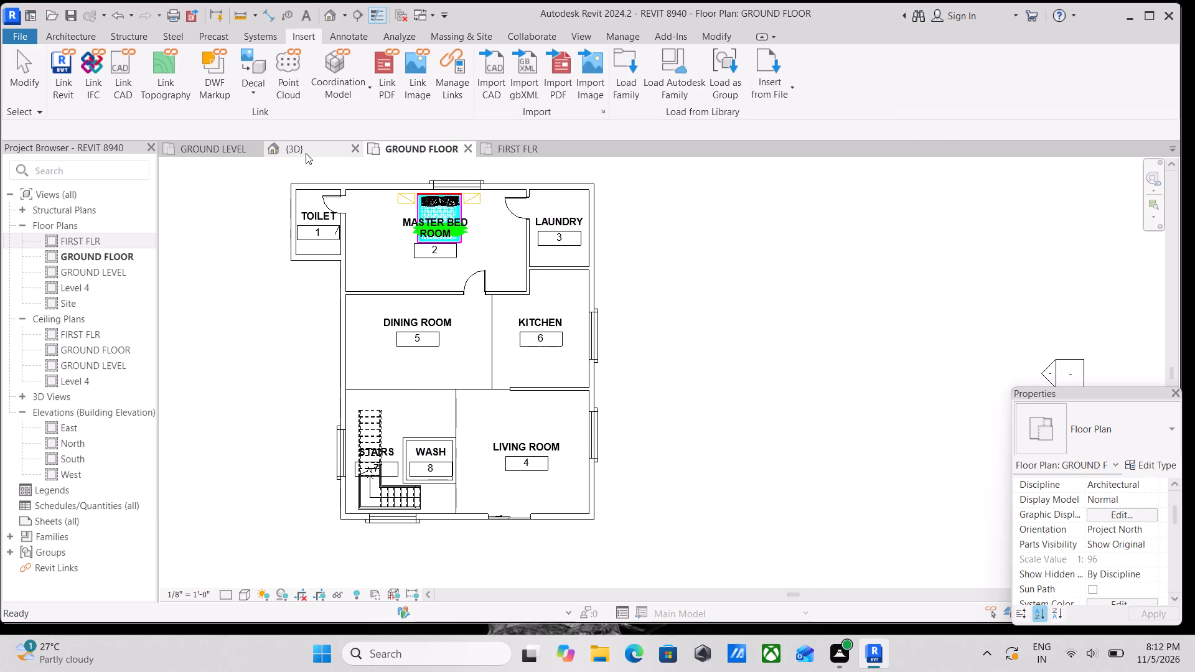
click(300, 152)
middle_drag(597, 343, 435, 352)
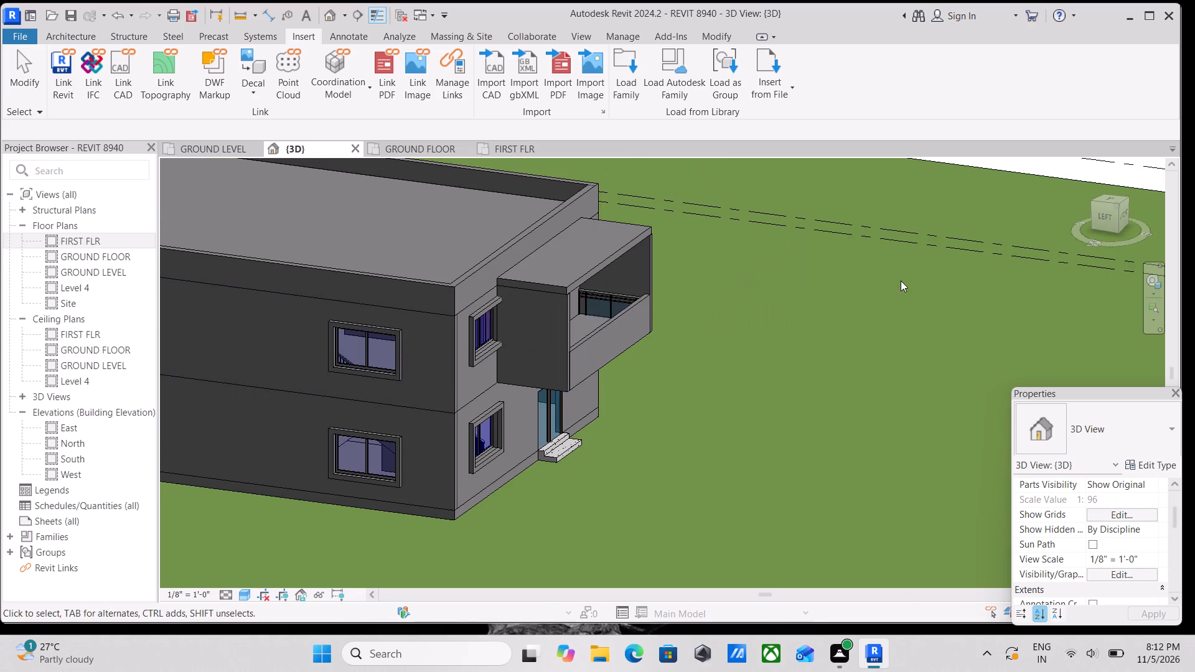
click(1123, 212)
scroll(650, 329, up, 5)
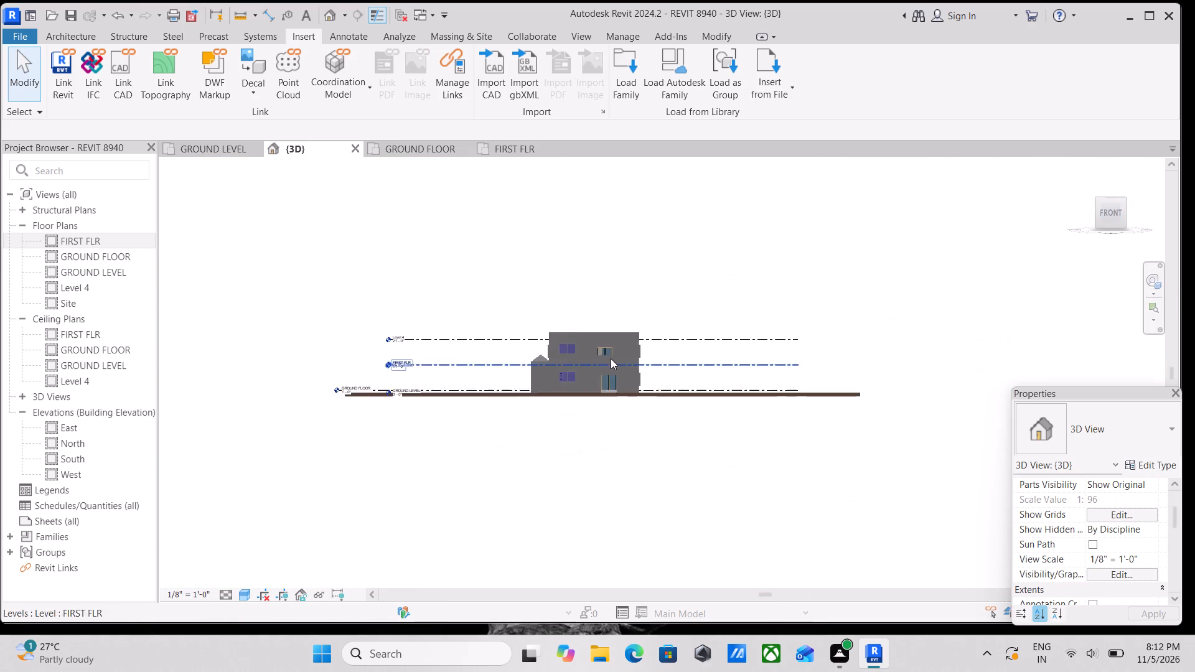
scroll(611, 358, up, 5)
Open the 3D view's graphic display options and look through the Shadows, Realistic, Lighting, Silhouettes and Background settings.
click(245, 600)
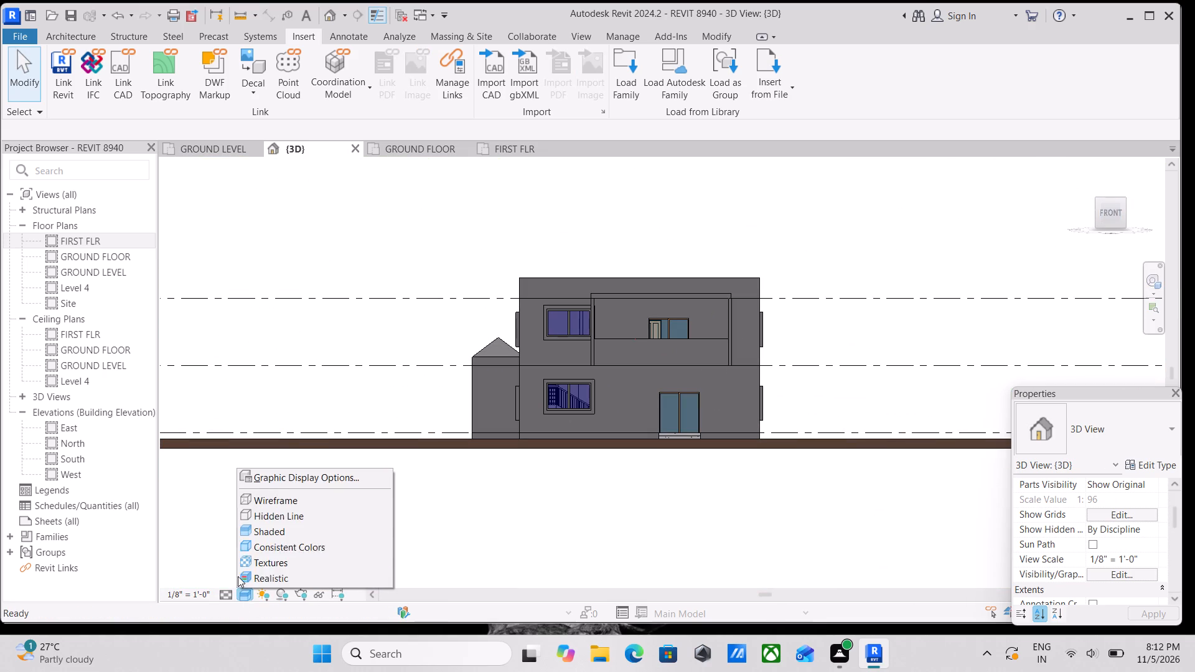
click(312, 474)
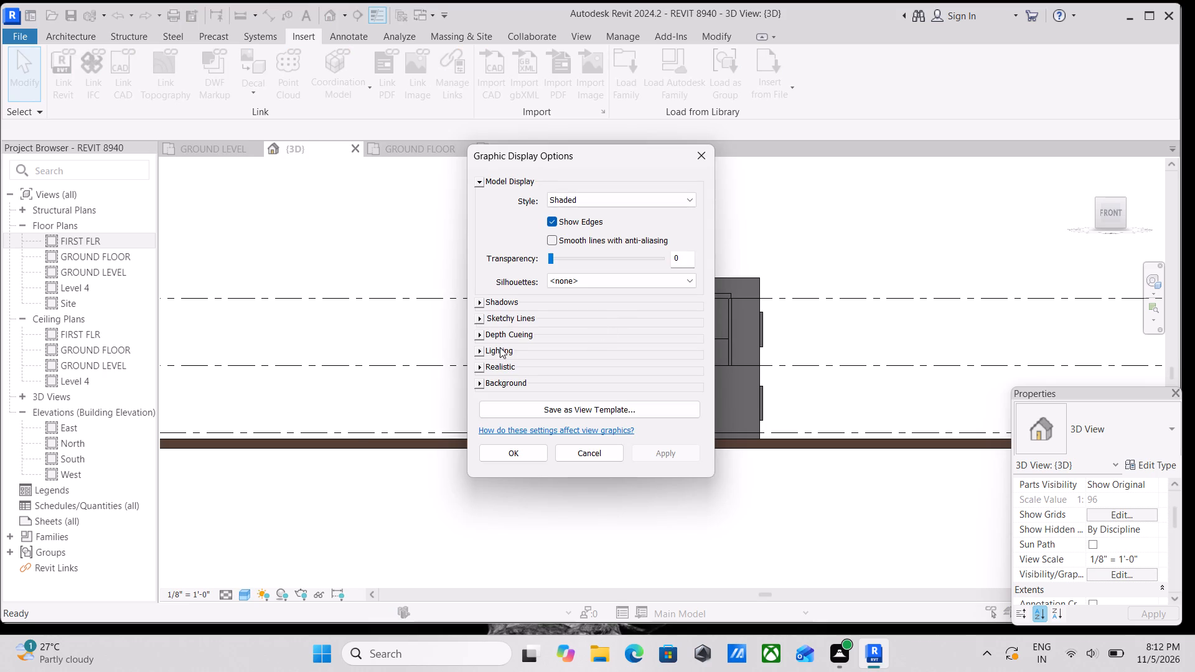
click(482, 301)
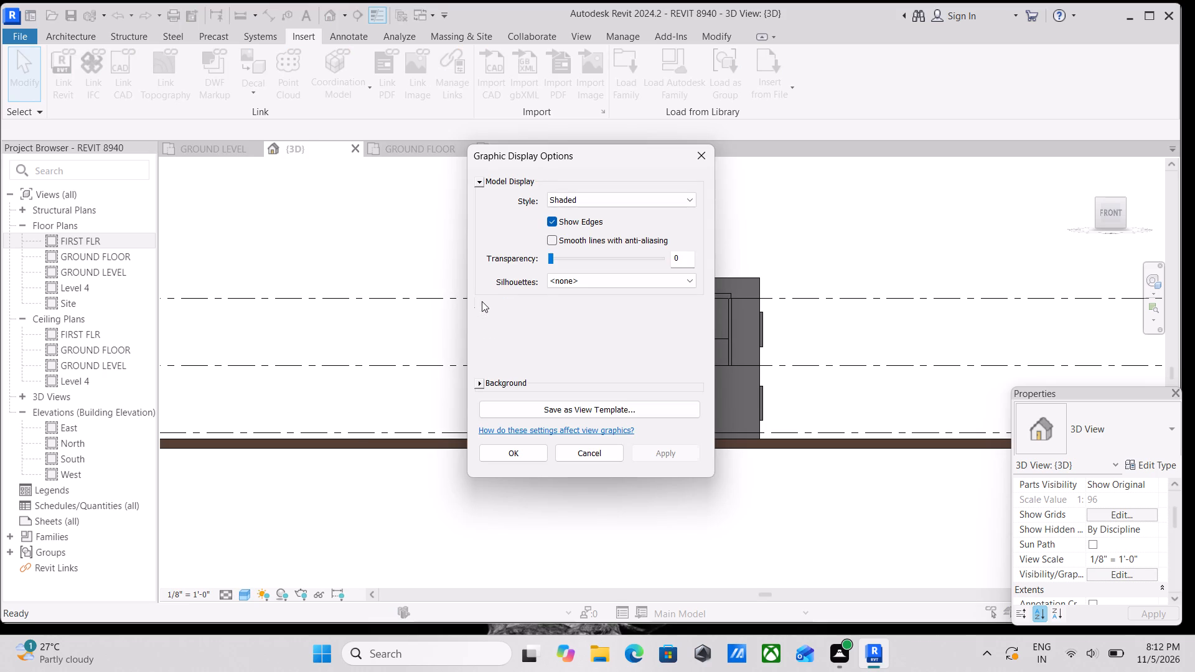
click(482, 301)
click(485, 387)
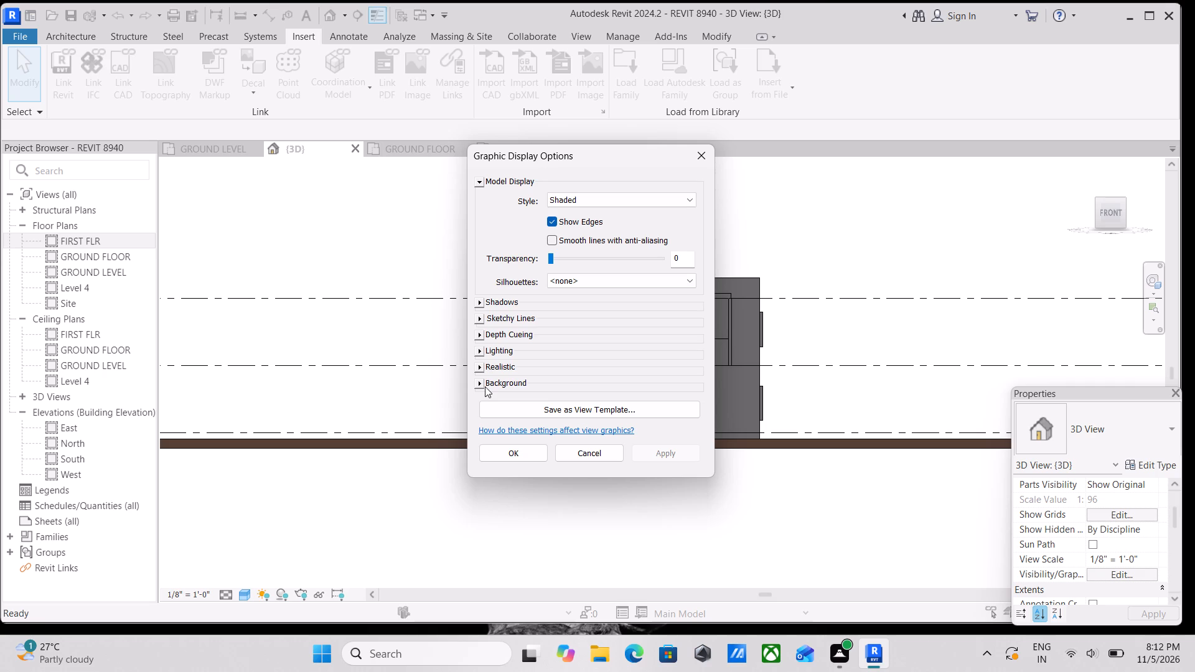
click(484, 382)
click(484, 382)
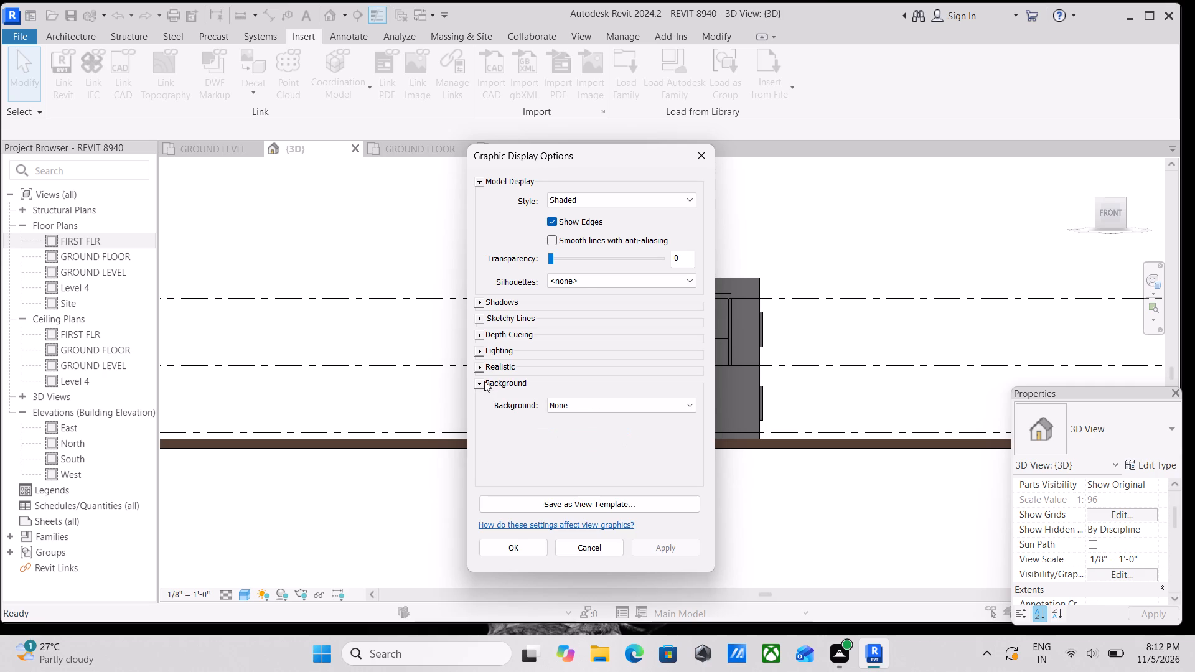
click(481, 369)
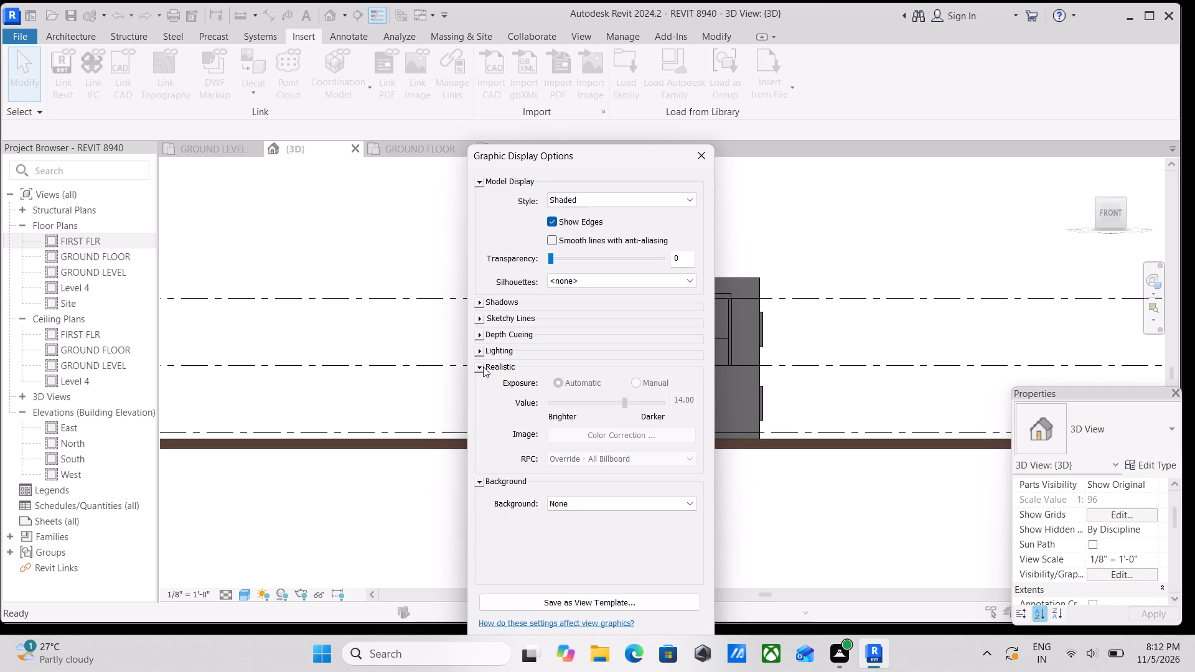
click(482, 366)
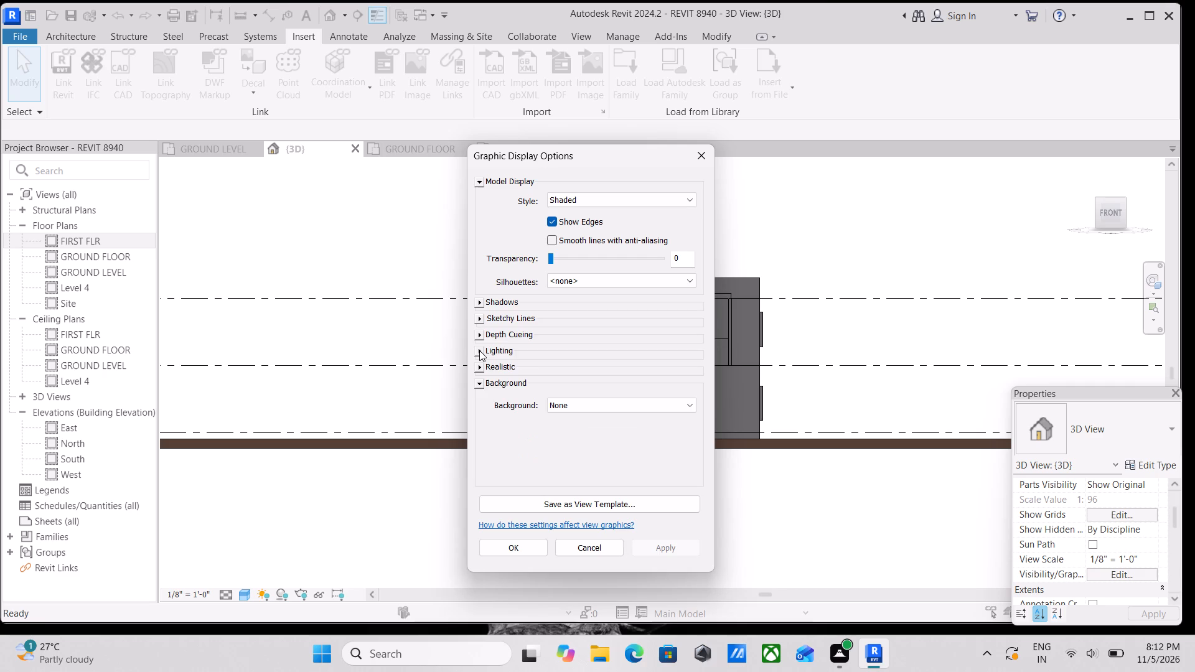
click(479, 350)
click(479, 350)
scroll(577, 464, down, 1)
click(651, 284)
click(651, 284)
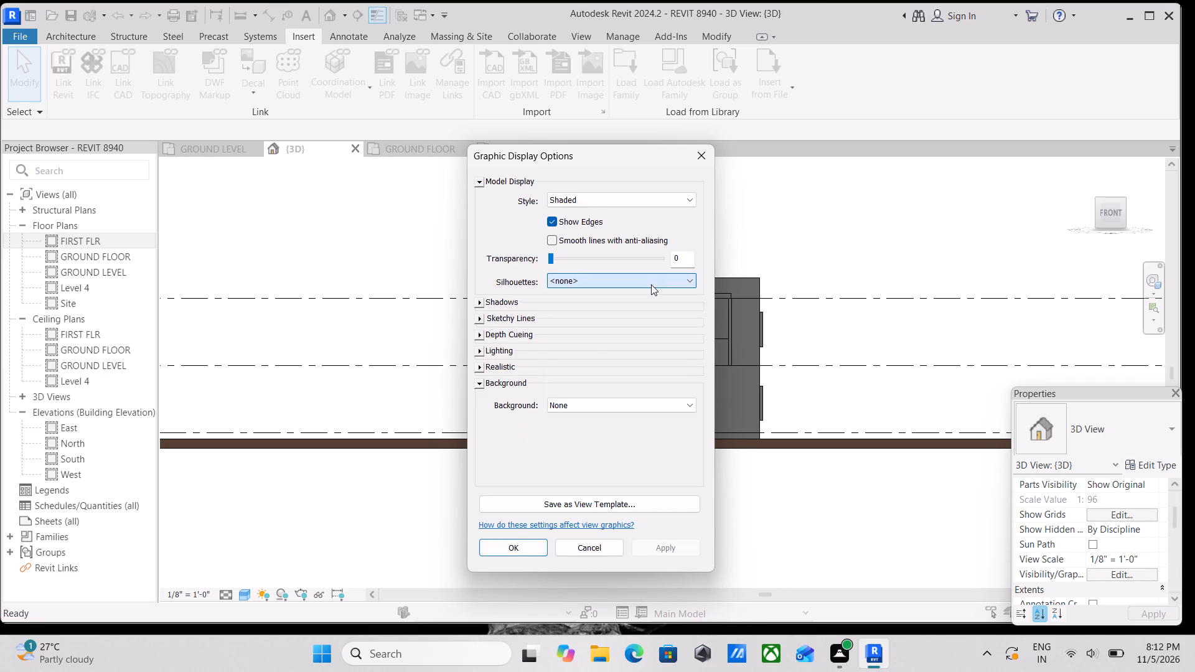
scroll(502, 321, up, 2)
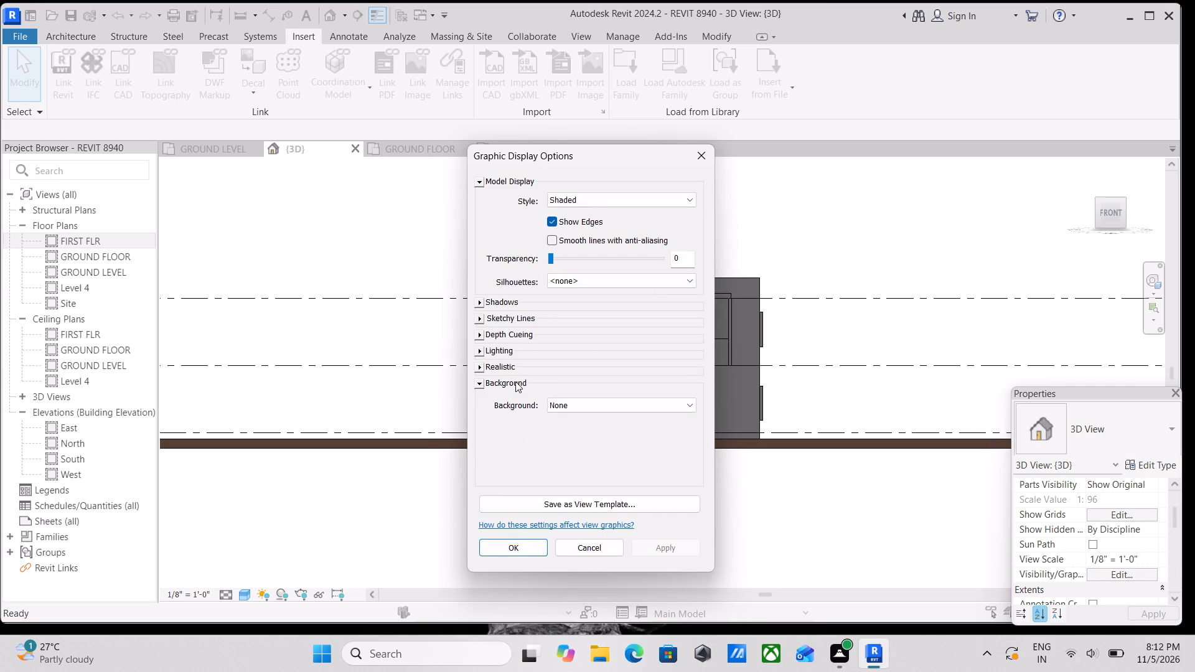
scroll(519, 391, down, 1)
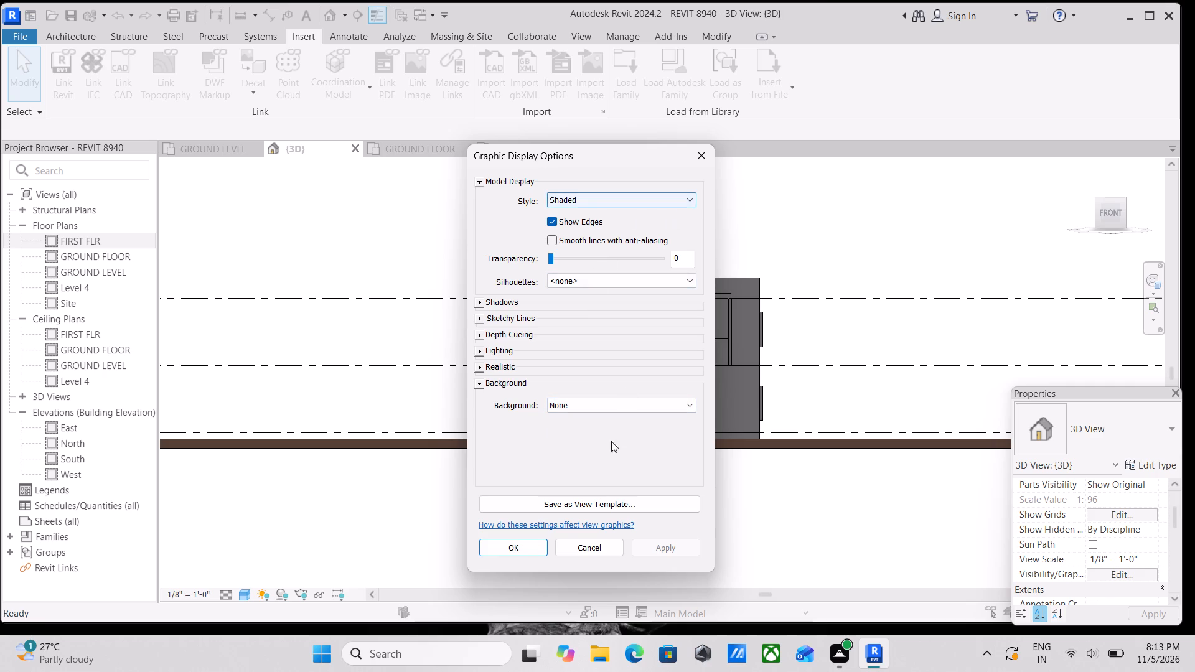
scroll(566, 522, down, 2)
Set the 3D view's background to Sky, keeping the Shaded style, and apply the graphic display options.
click(682, 401)
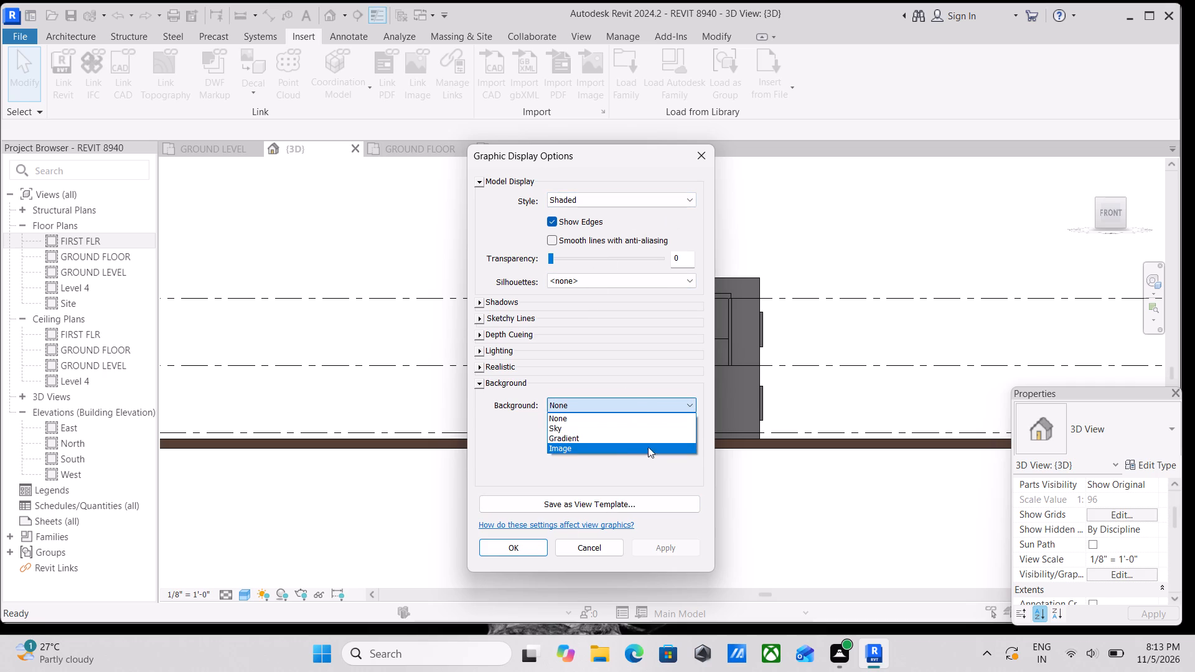
click(629, 447)
click(632, 408)
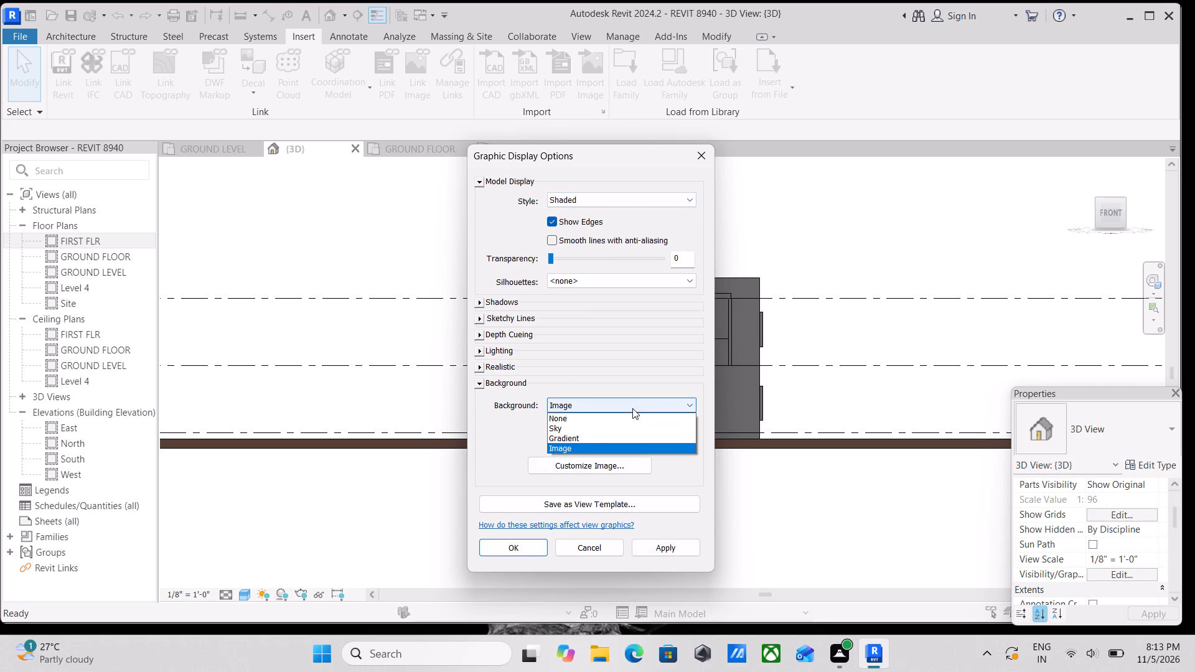
click(629, 425)
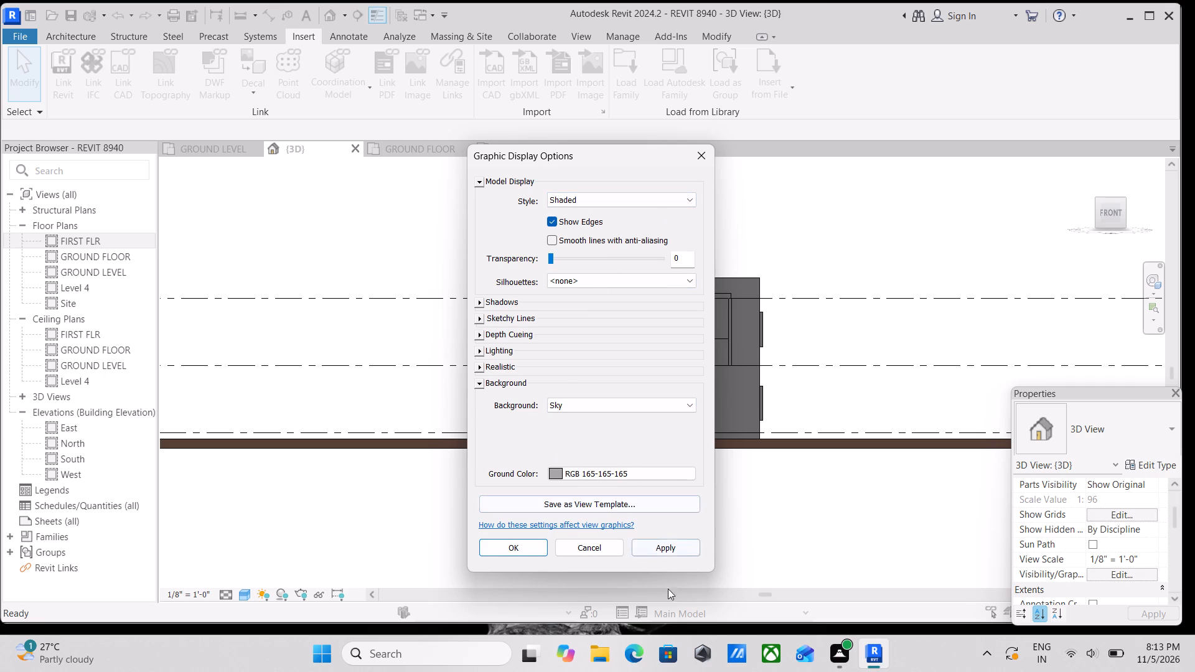
click(675, 549)
click(521, 546)
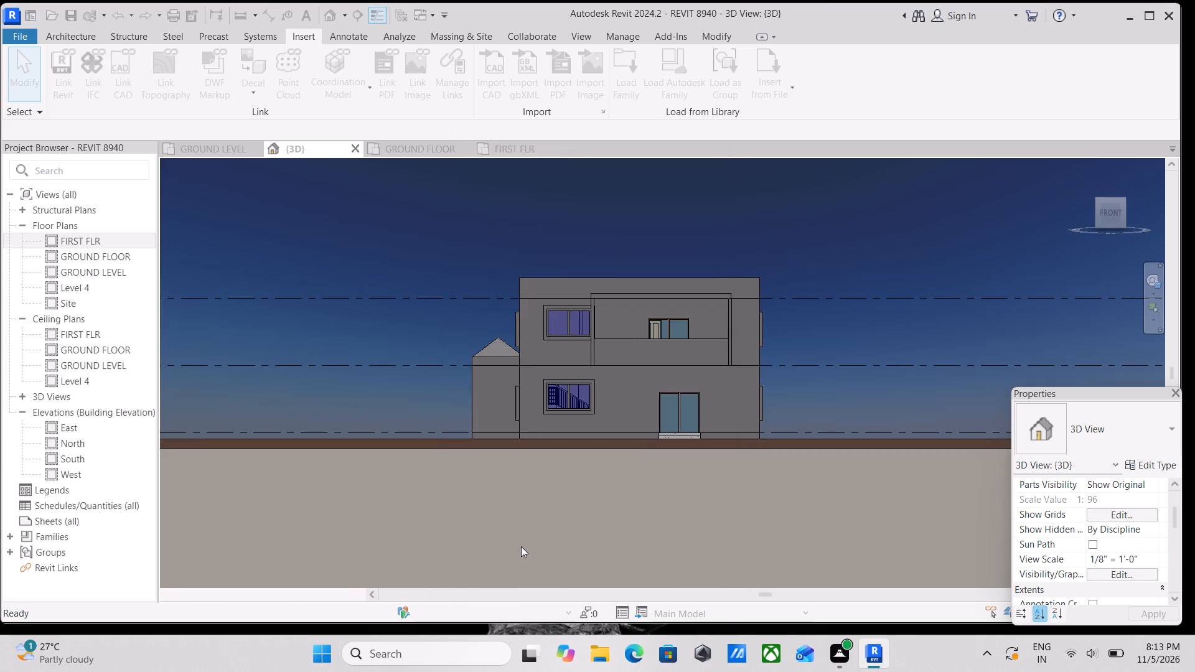
Open the Rendering settings, enable region rendering and fit the render region closely around the house front, about 789 by 477 pixels.
scroll(601, 431, up, 2)
middle_drag(607, 446, 676, 509)
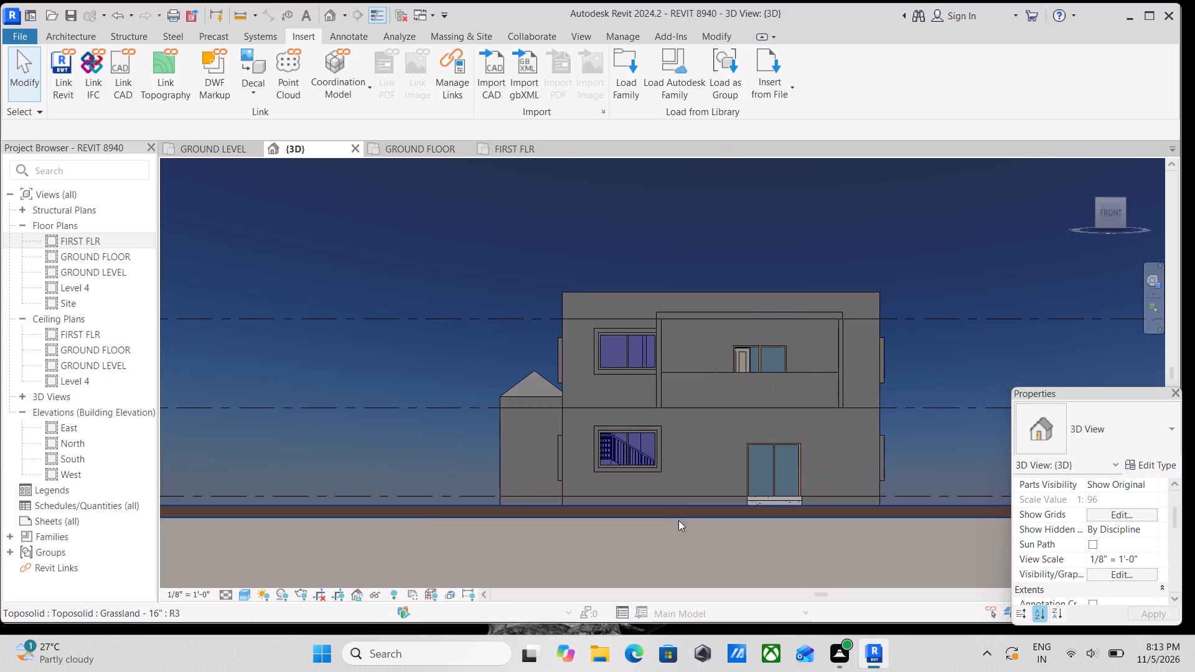
text(RR)
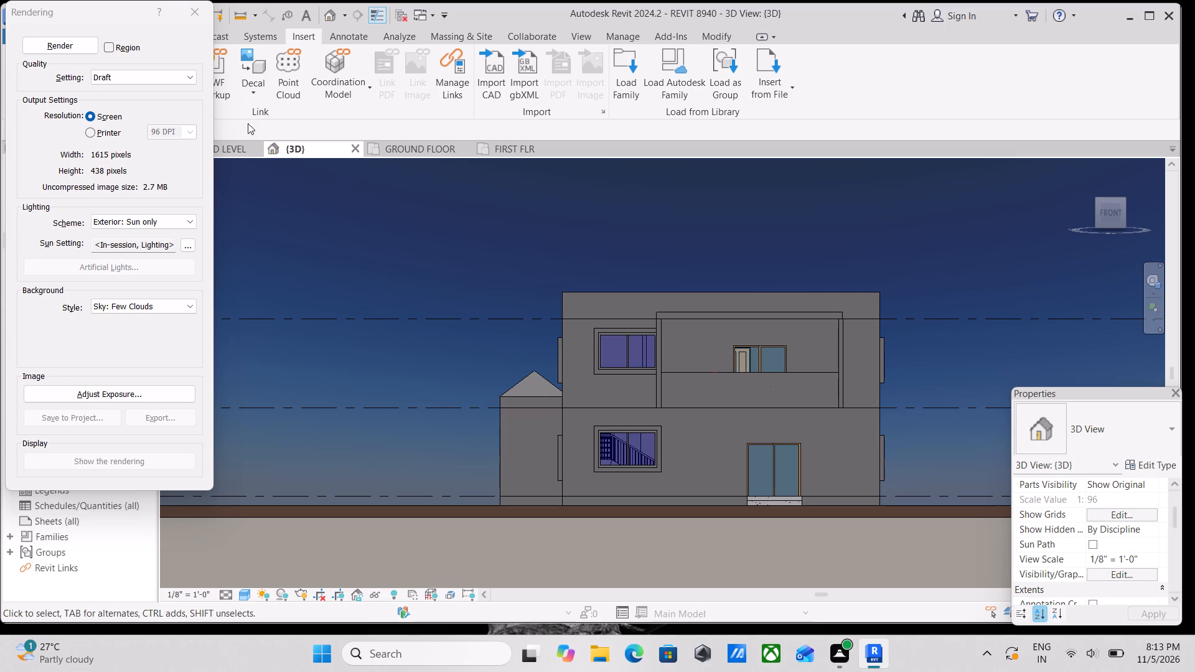
click(110, 47)
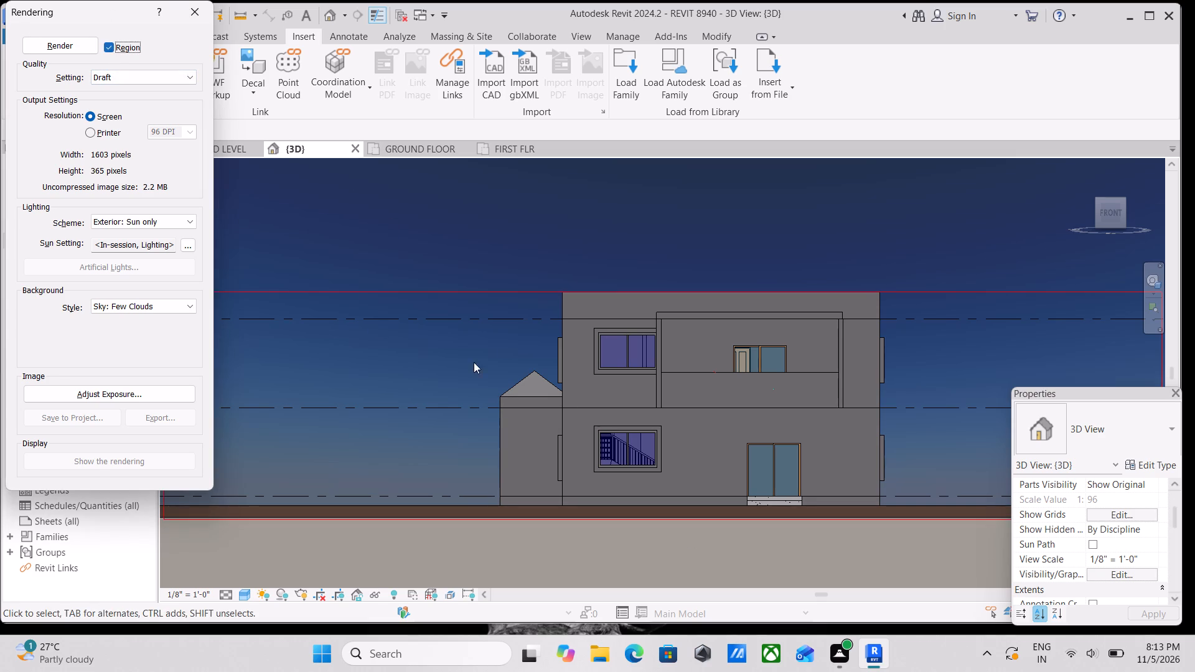
scroll(588, 379, down, 2)
click(846, 312)
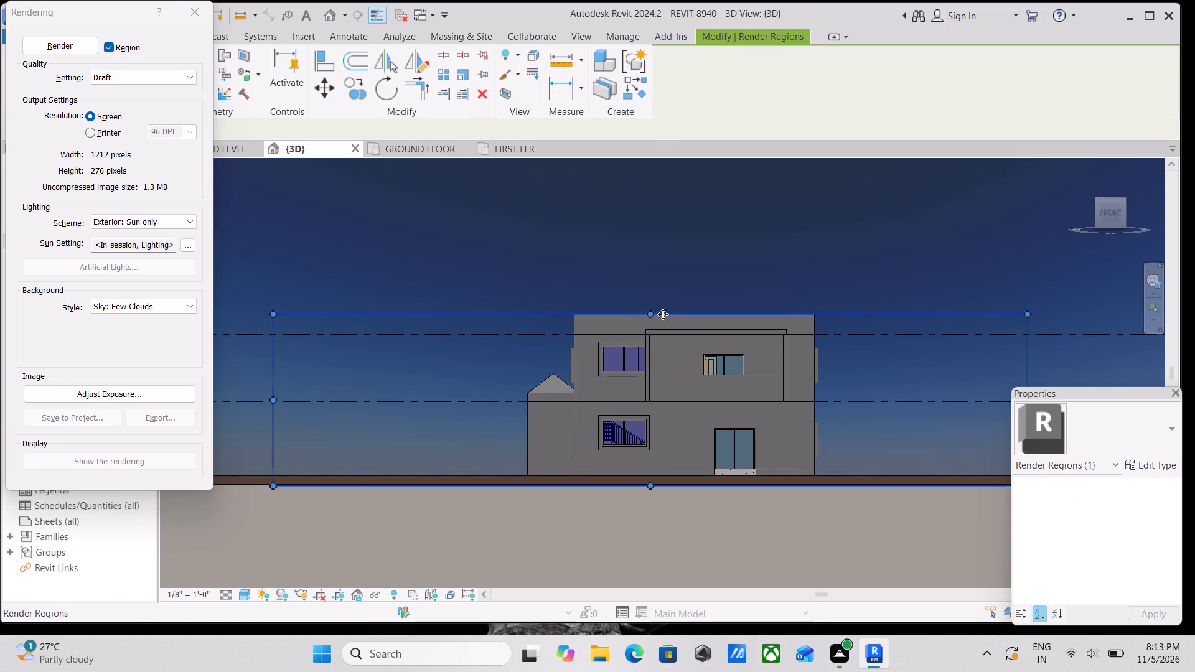
drag(647, 315, 686, 220)
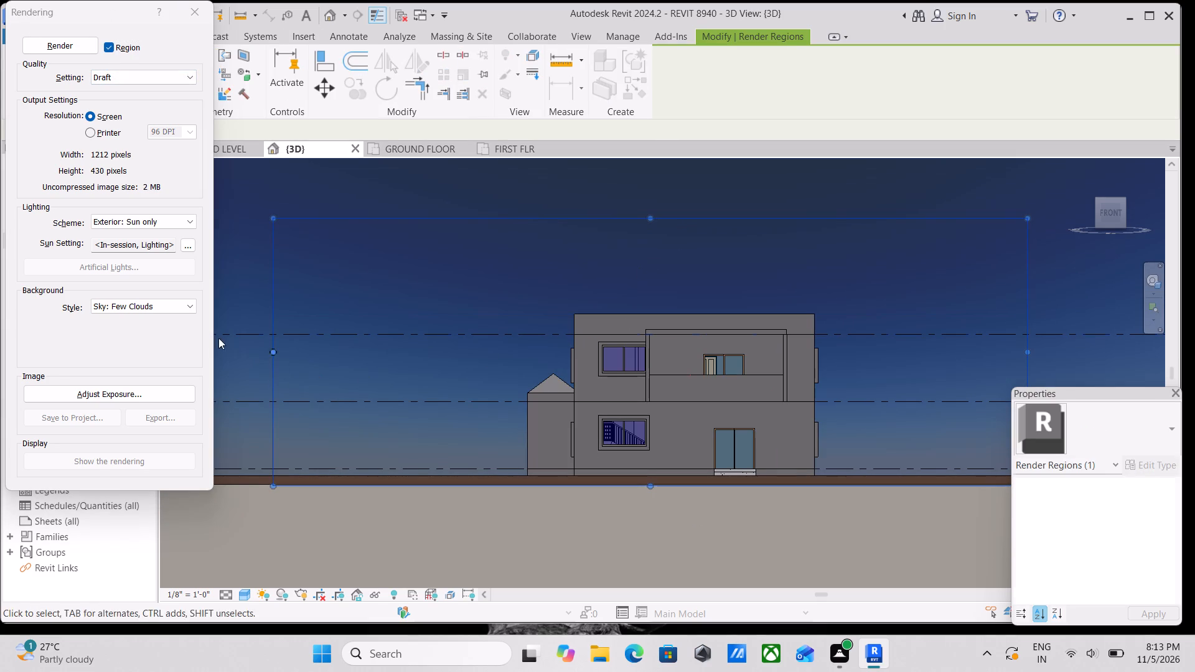
drag(272, 346, 513, 363)
drag(1031, 350, 1011, 358)
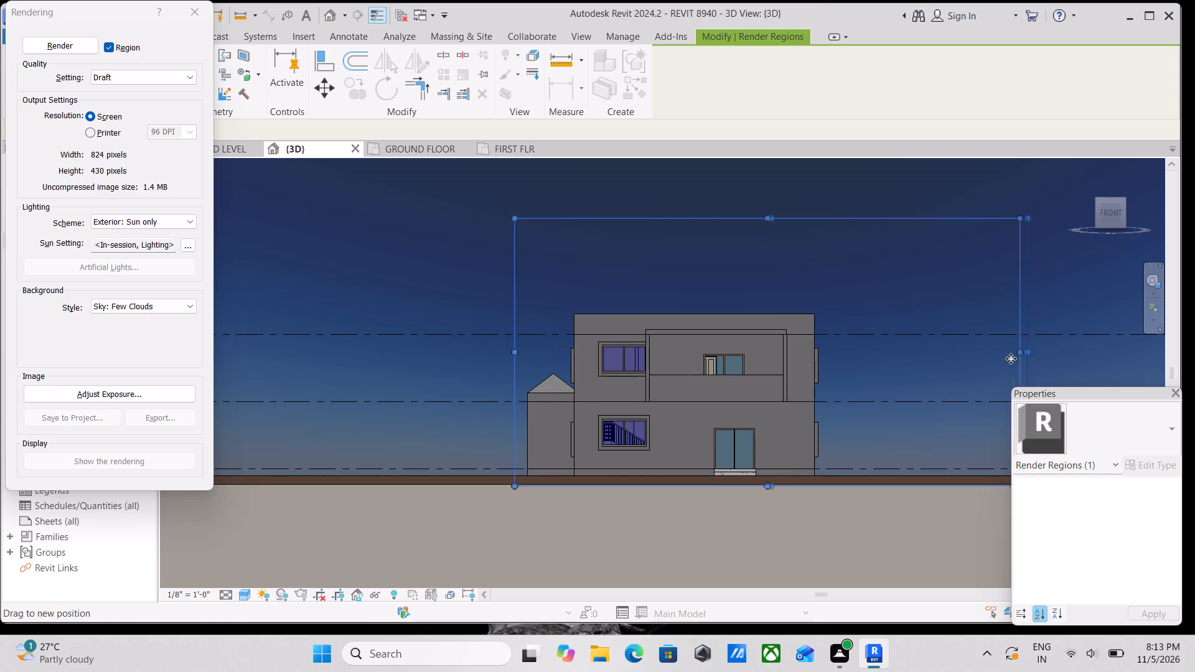
drag(1011, 358, 841, 362)
scroll(678, 497, up, 3)
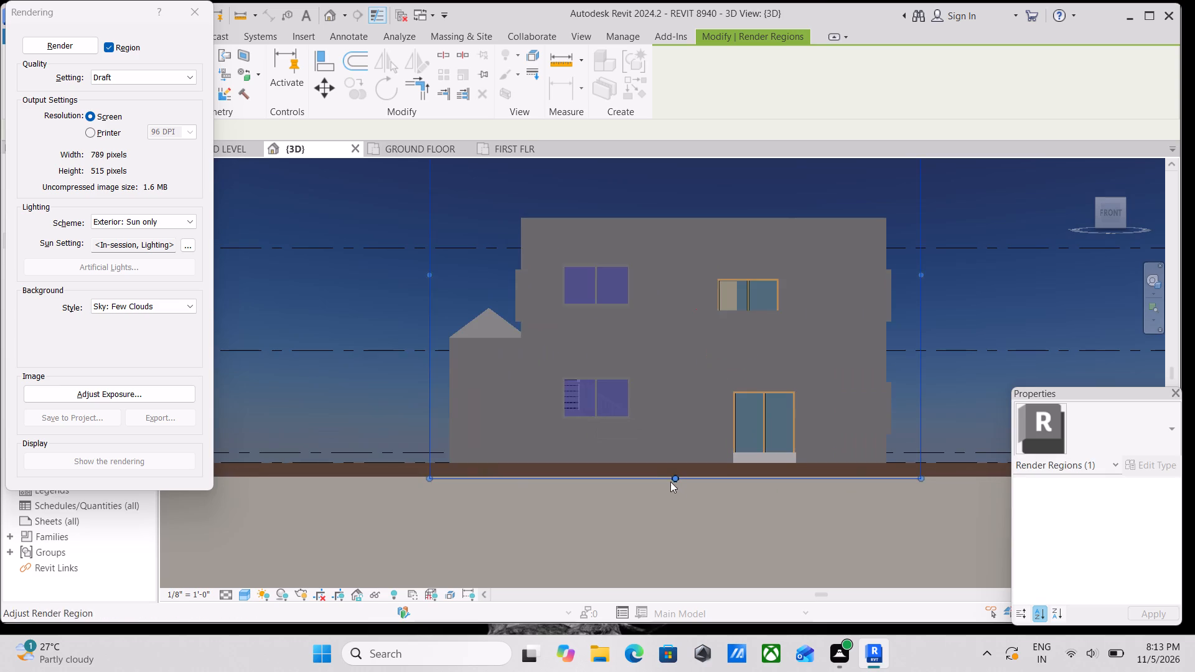
drag(674, 478, 674, 472)
middle_drag(402, 353, 427, 458)
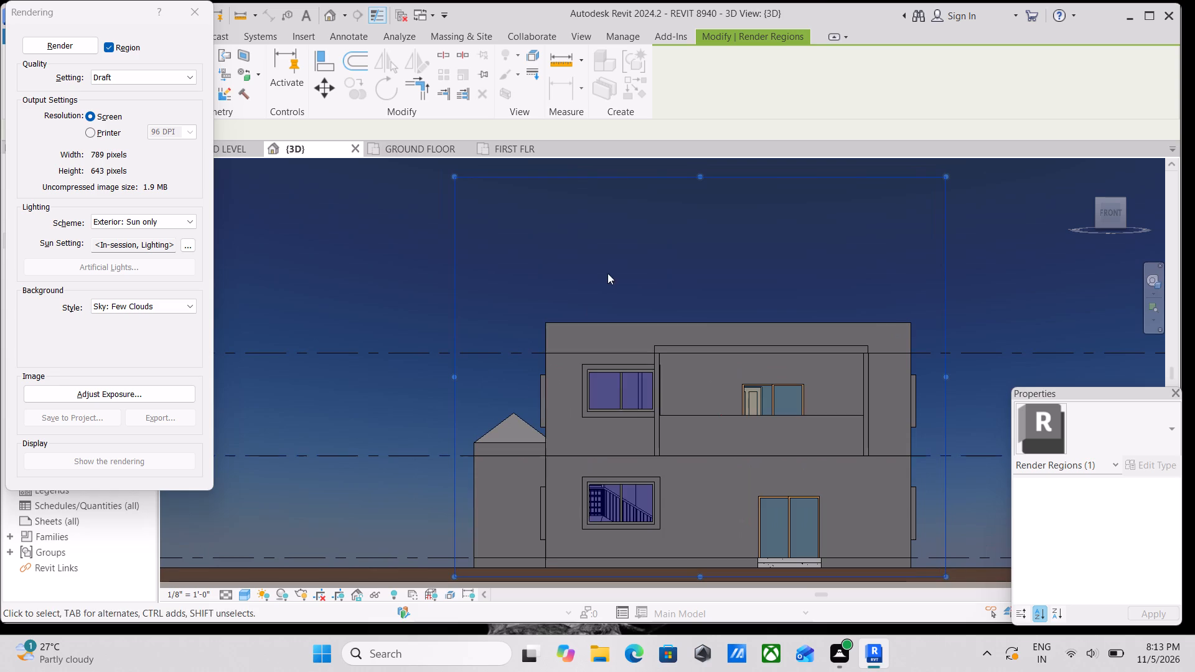
drag(701, 176, 706, 279)
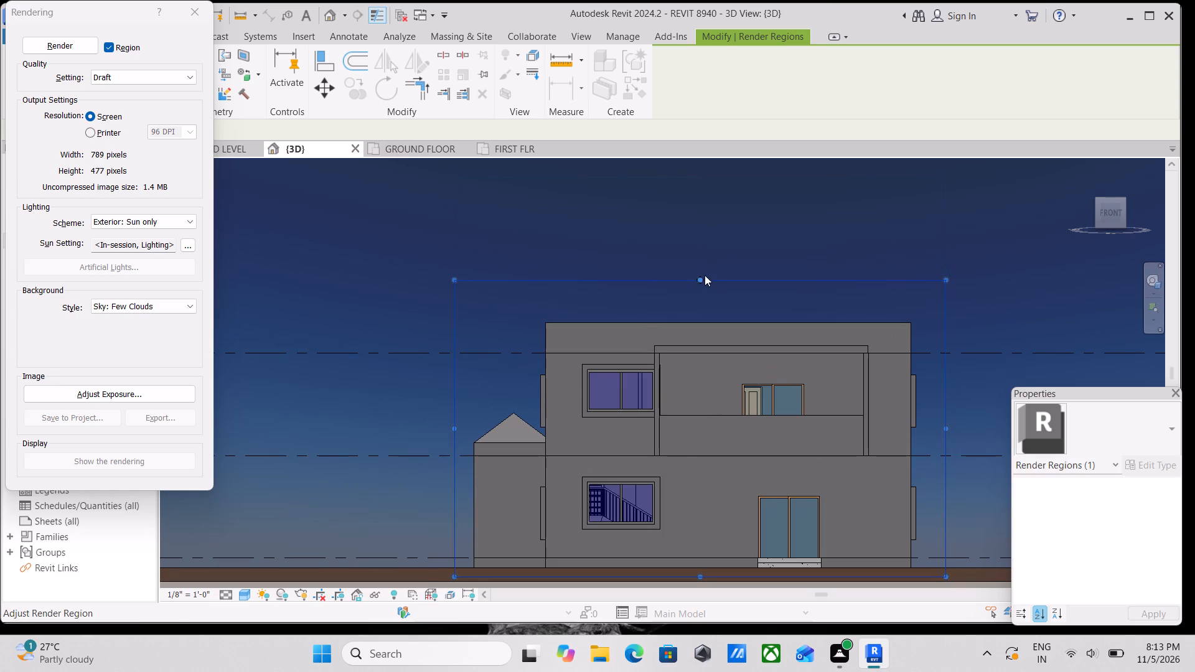
Set the render quality to High and start rendering the framed region of the house front.
click(128, 73)
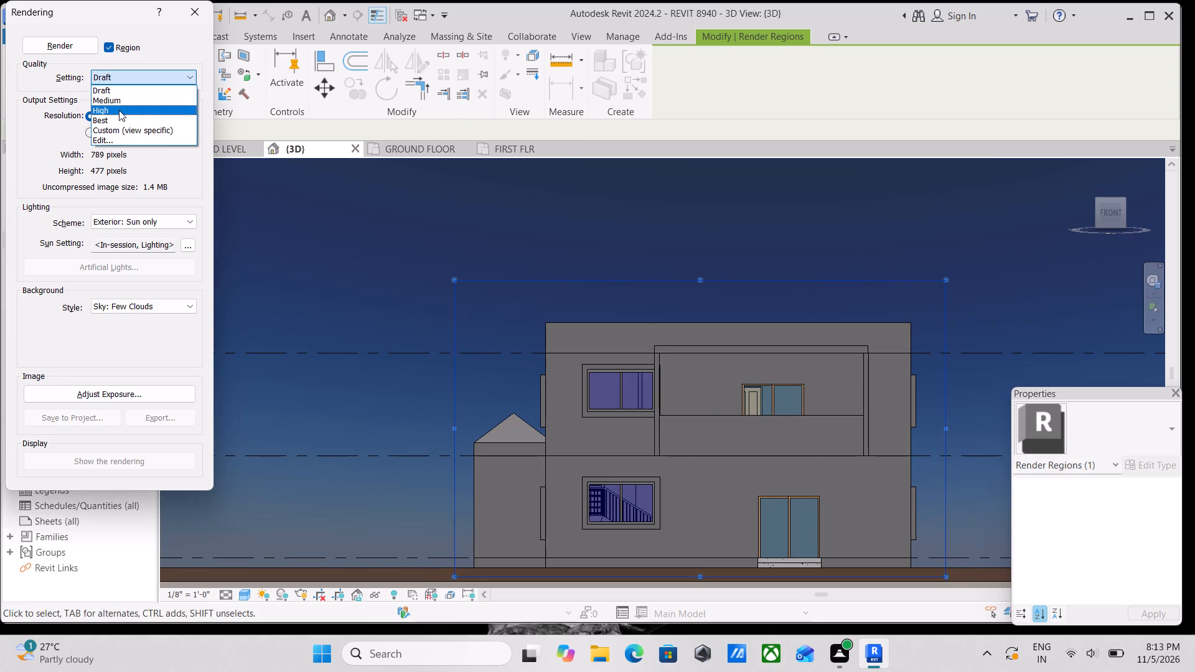
click(119, 110)
click(79, 39)
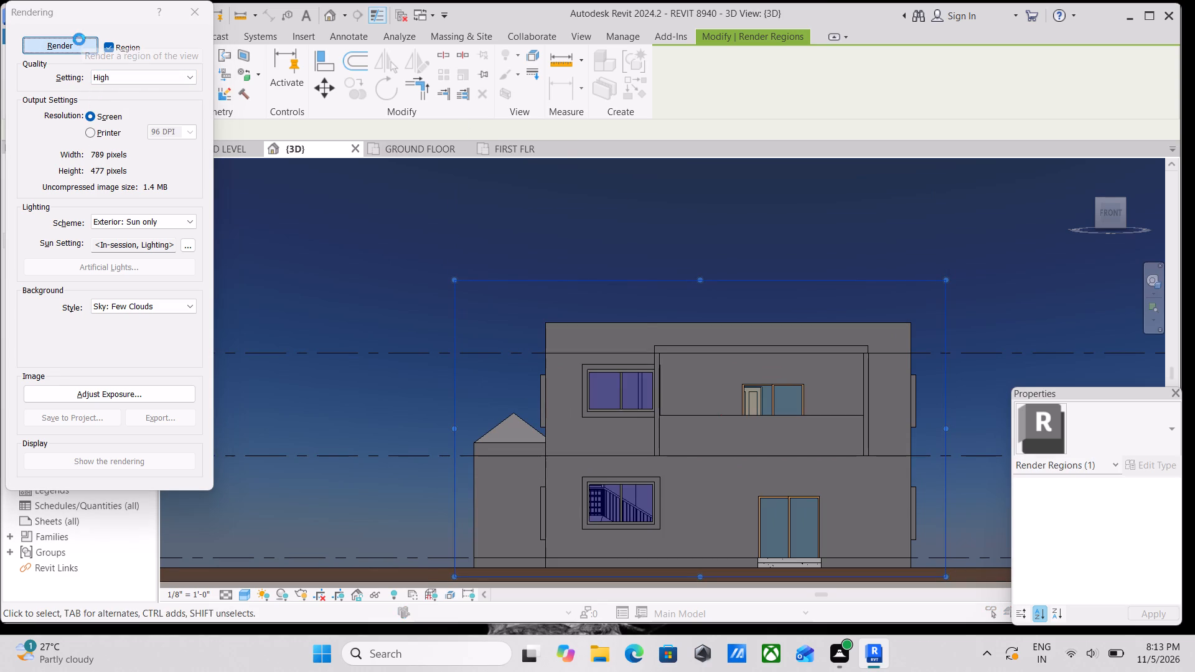
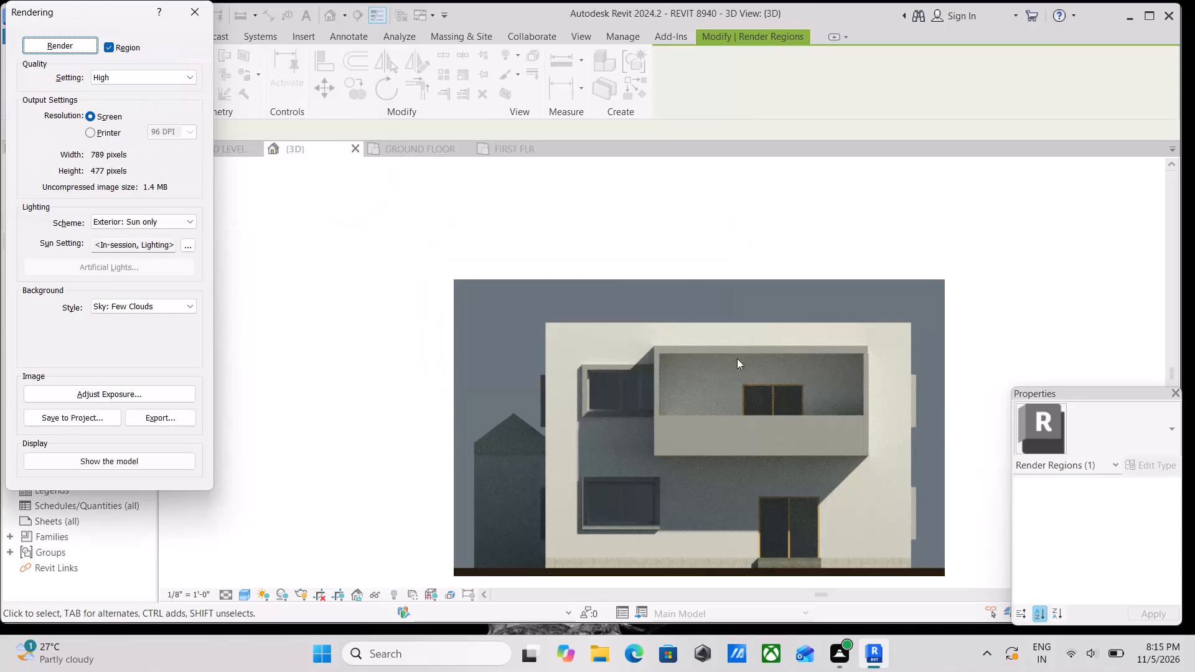
Capture a screen snip of the rendered house front with a margin around it, and close the Rendering settings.
scroll(781, 372, down, 1)
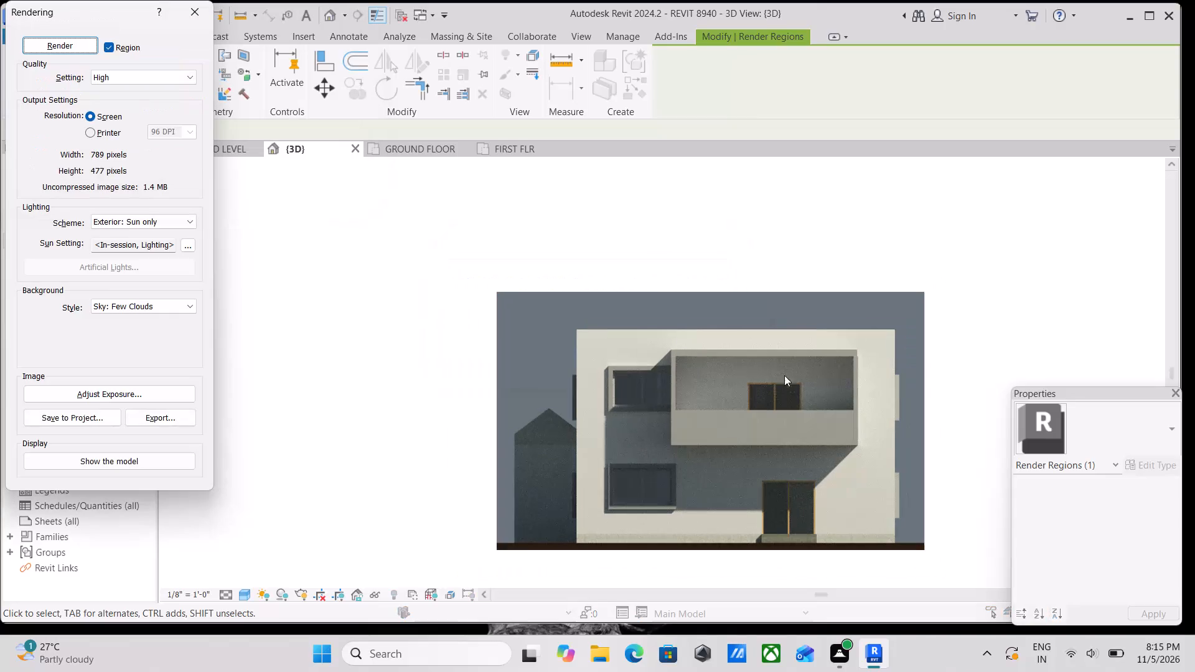
middle_drag(769, 377, 634, 317)
middle_drag(636, 365, 661, 394)
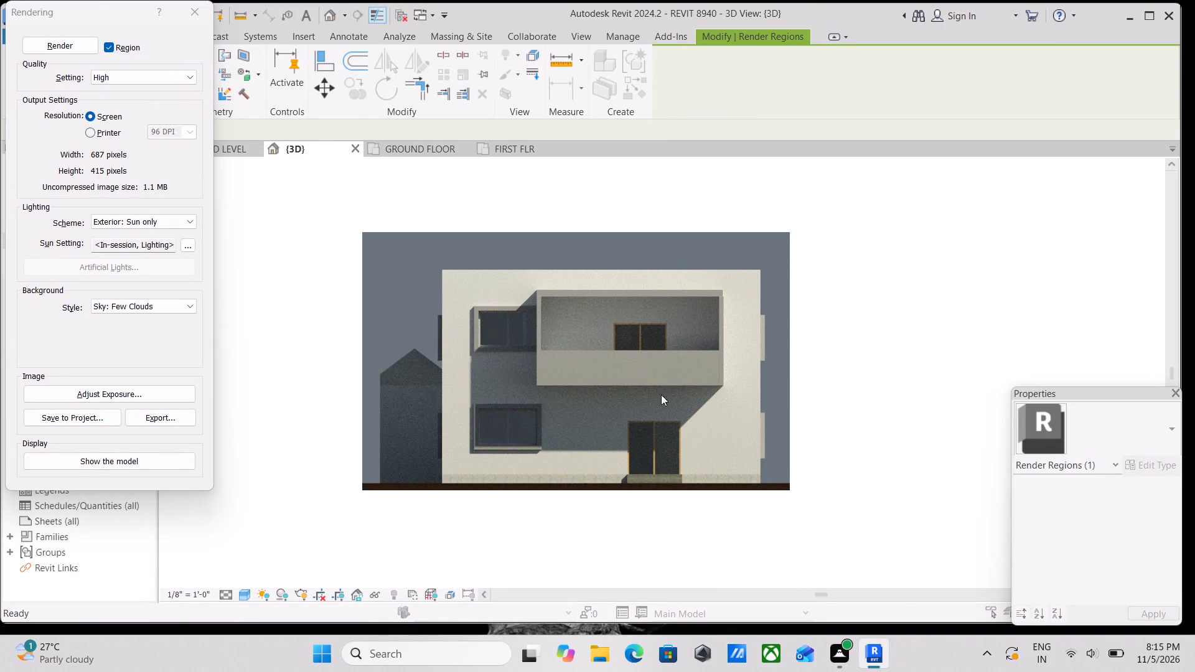
middle_drag(661, 394, 688, 431)
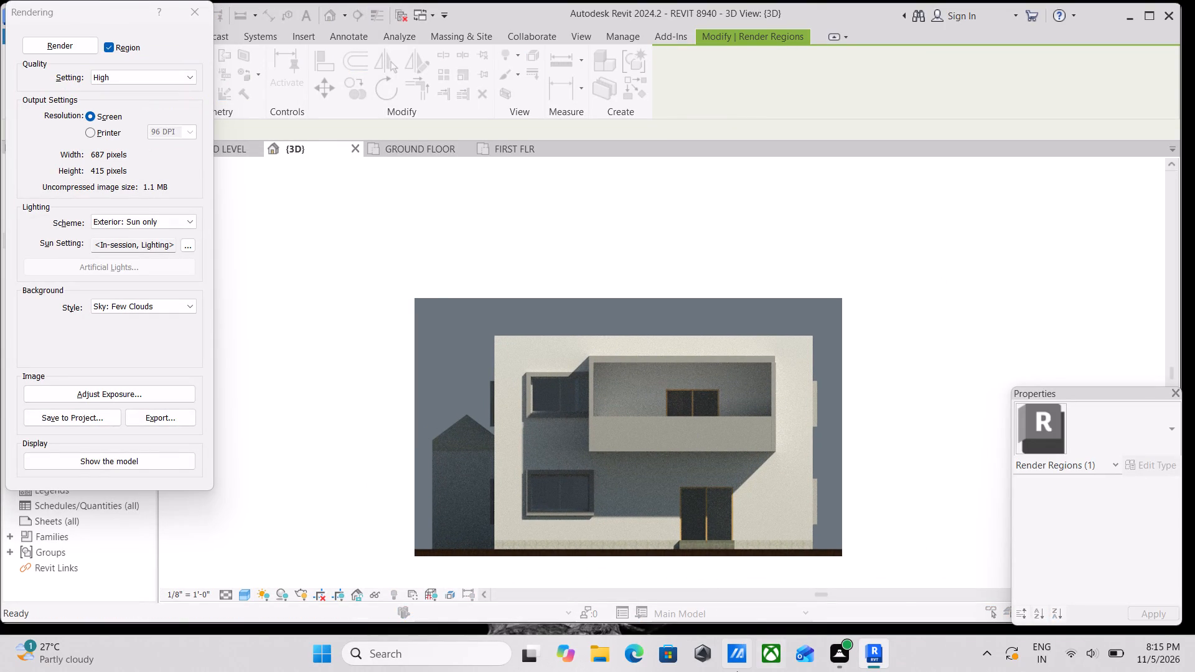
key(shift+super+s)
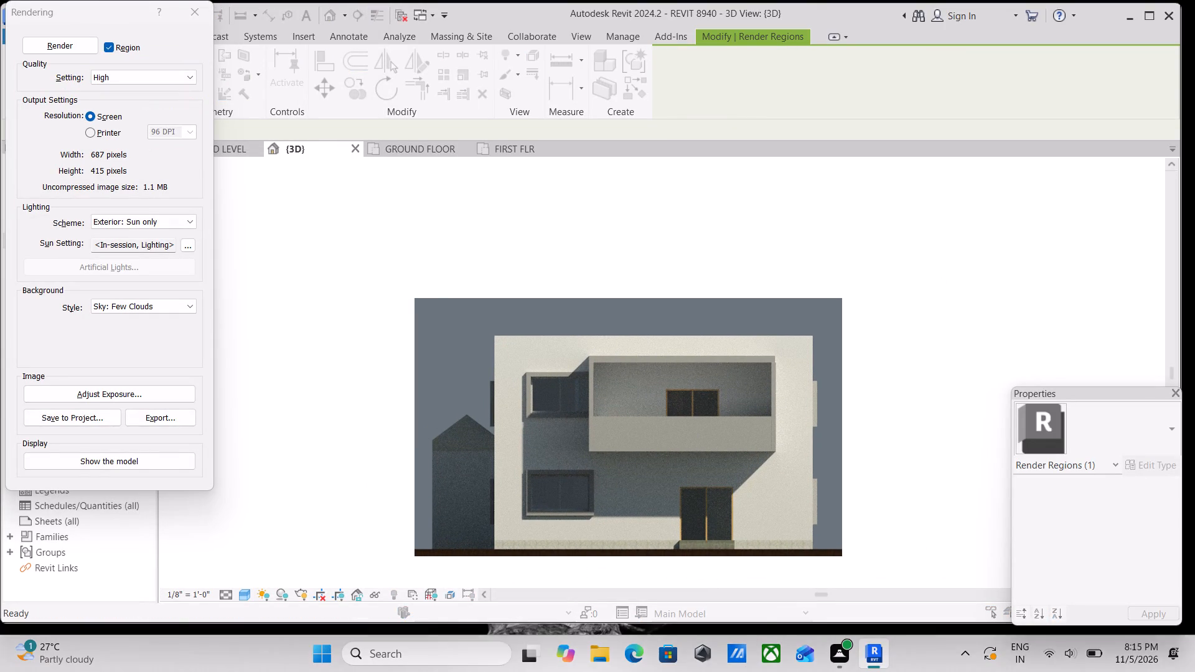
drag(342, 251, 867, 589)
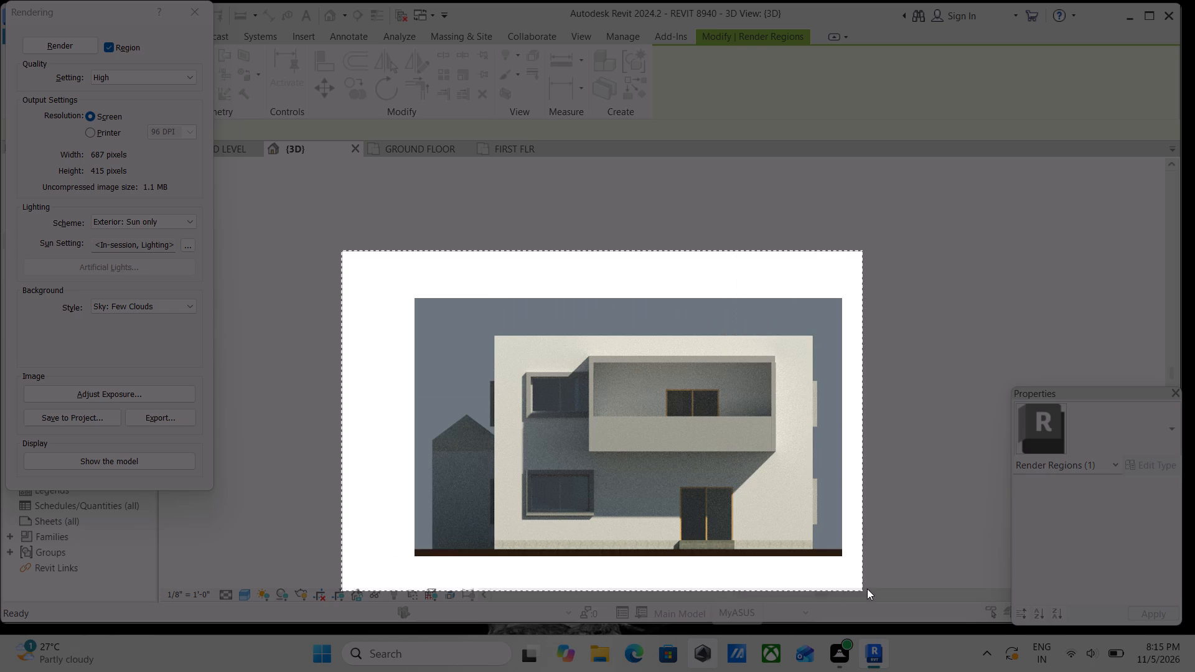
drag(867, 589, 868, 567)
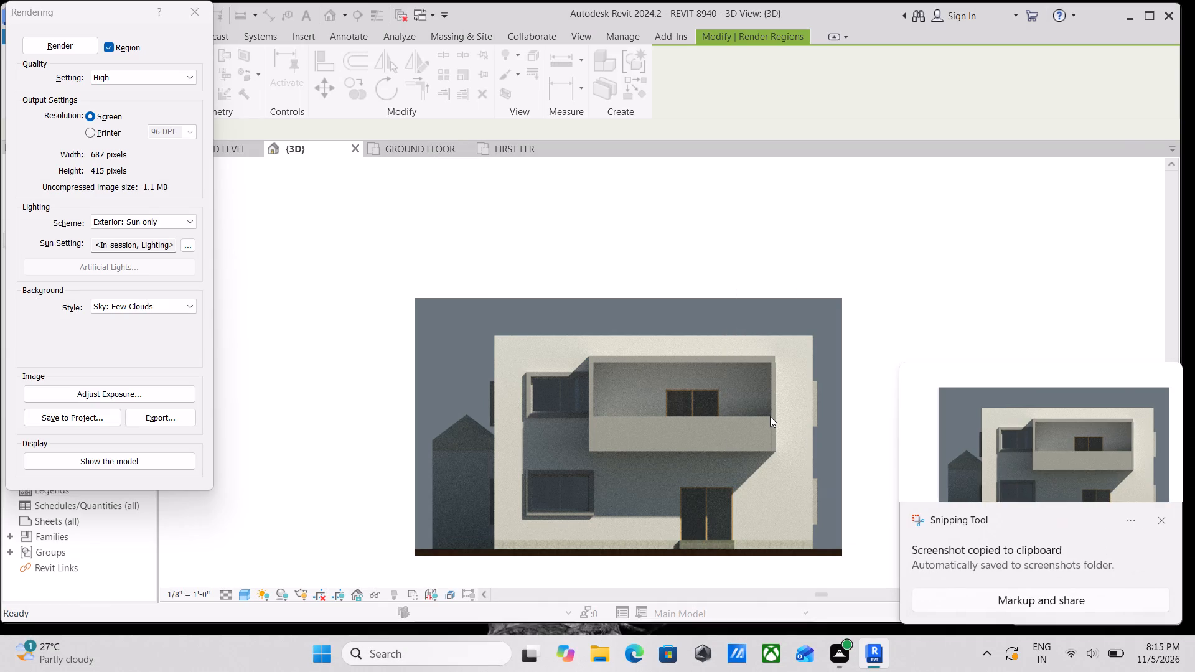
click(189, 14)
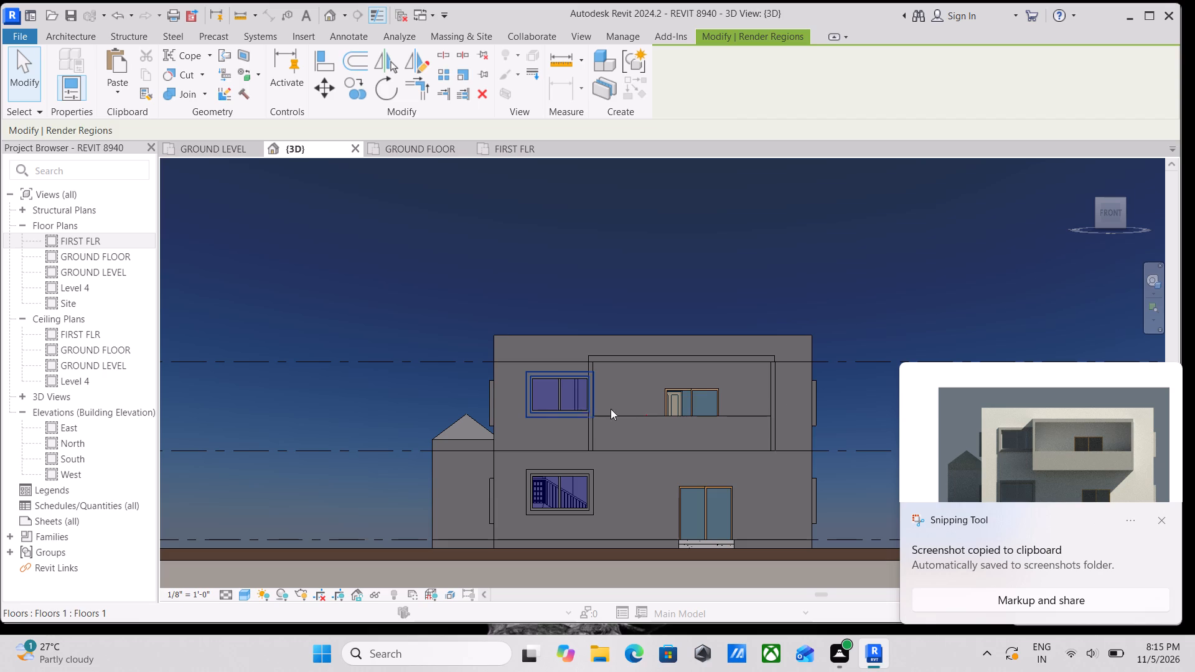
Turn the 3D view to the front-right corner and fit the render region around both facades, about 648 by 246 pixels.
click(1123, 213)
scroll(686, 418, up, 7)
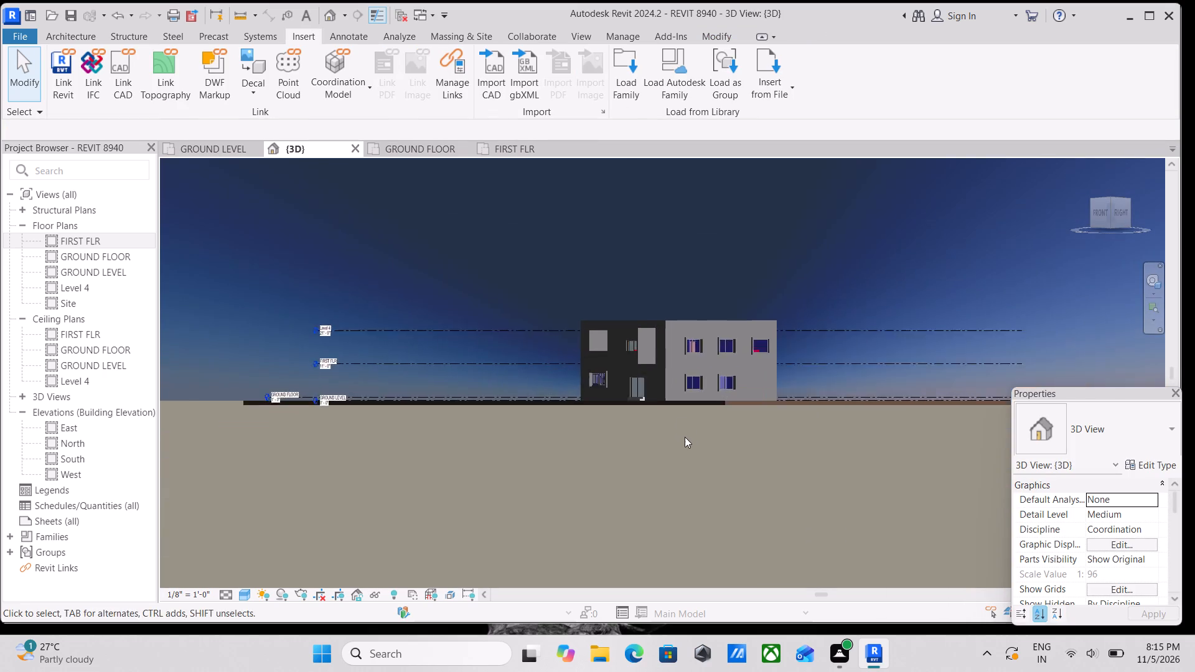
scroll(676, 380, up, 2)
text(RR)
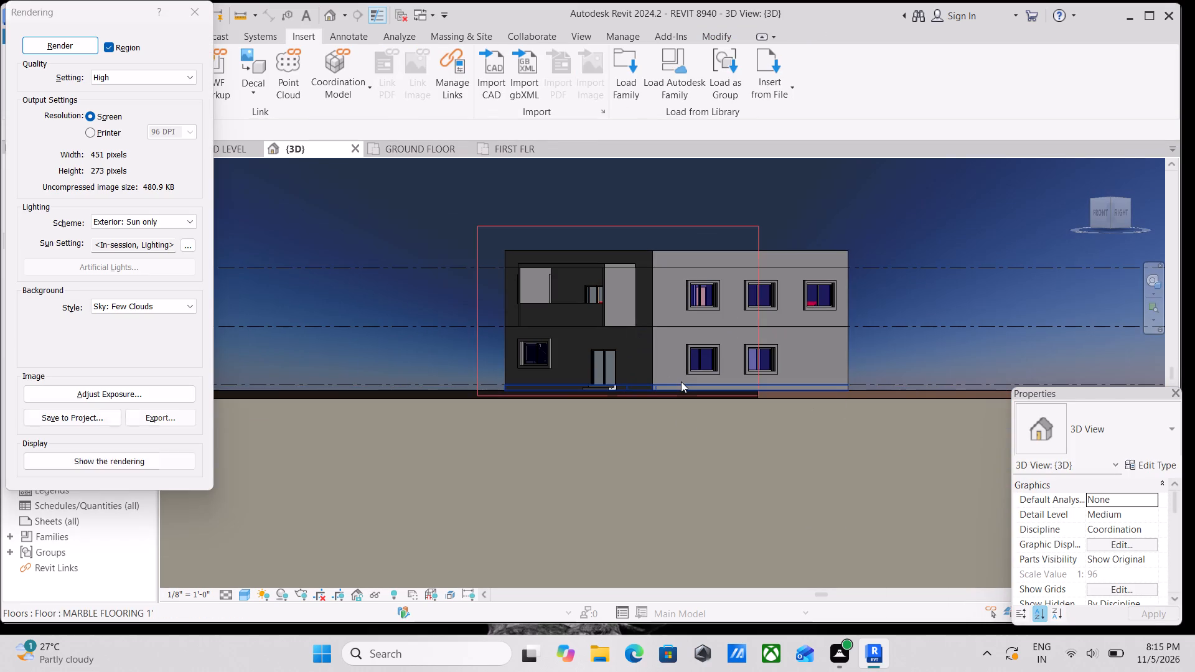
click(761, 303)
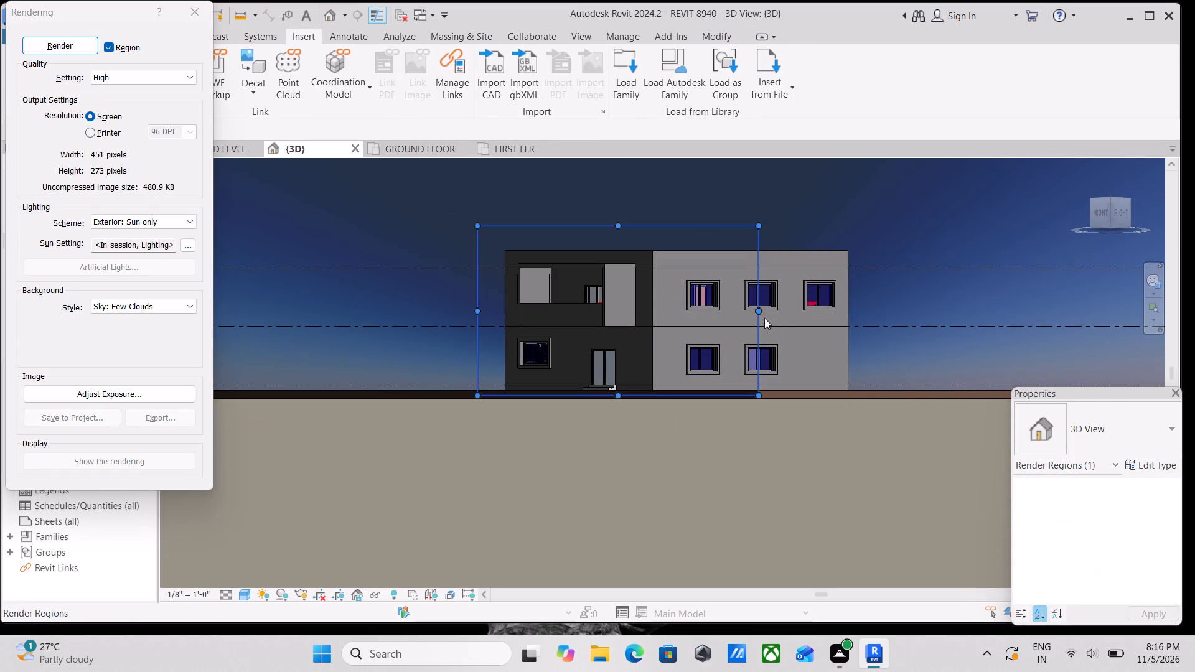
drag(758, 317, 883, 335)
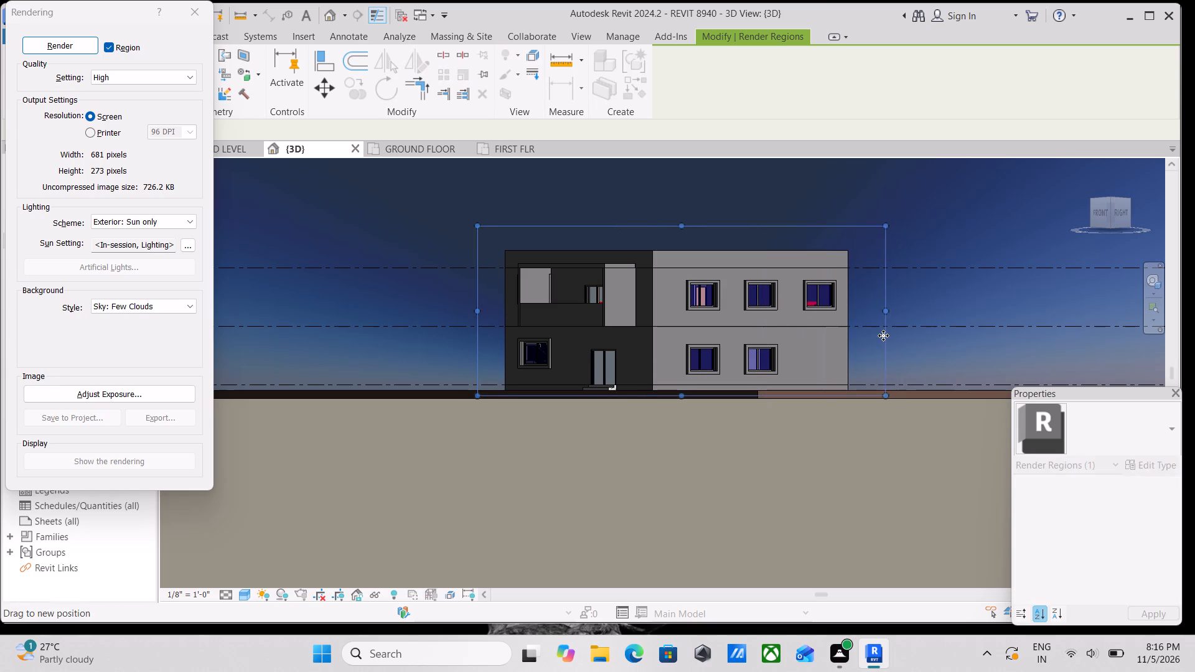
drag(883, 335, 881, 334)
drag(680, 224, 680, 236)
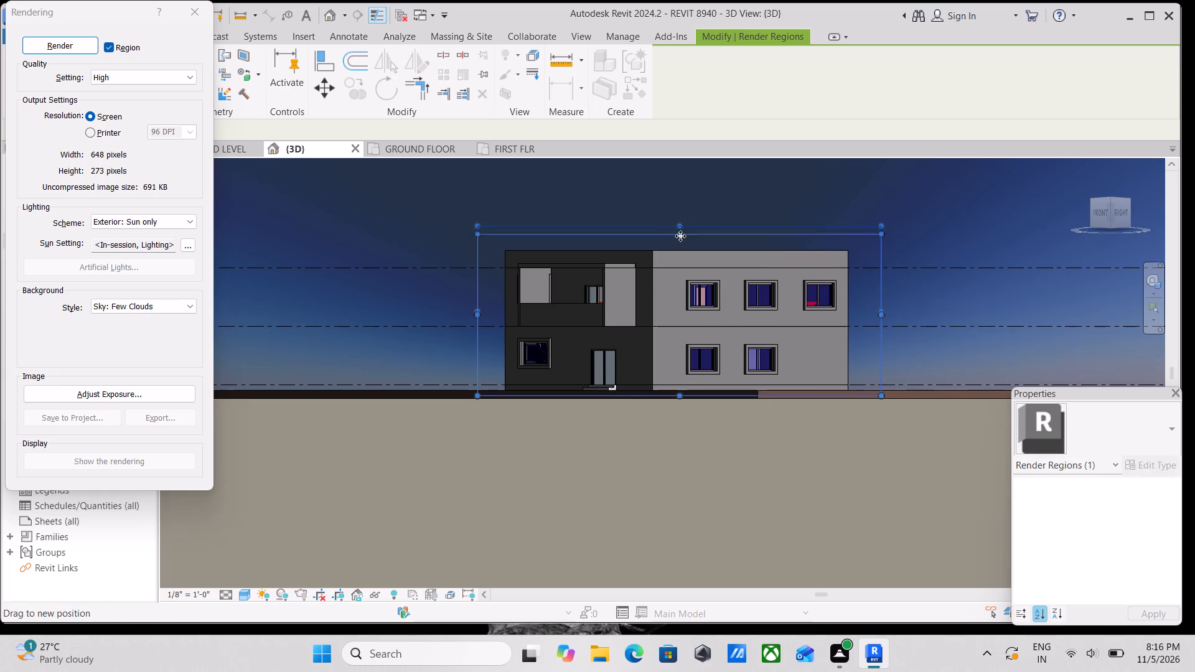
drag(680, 236, 678, 238)
click(671, 402)
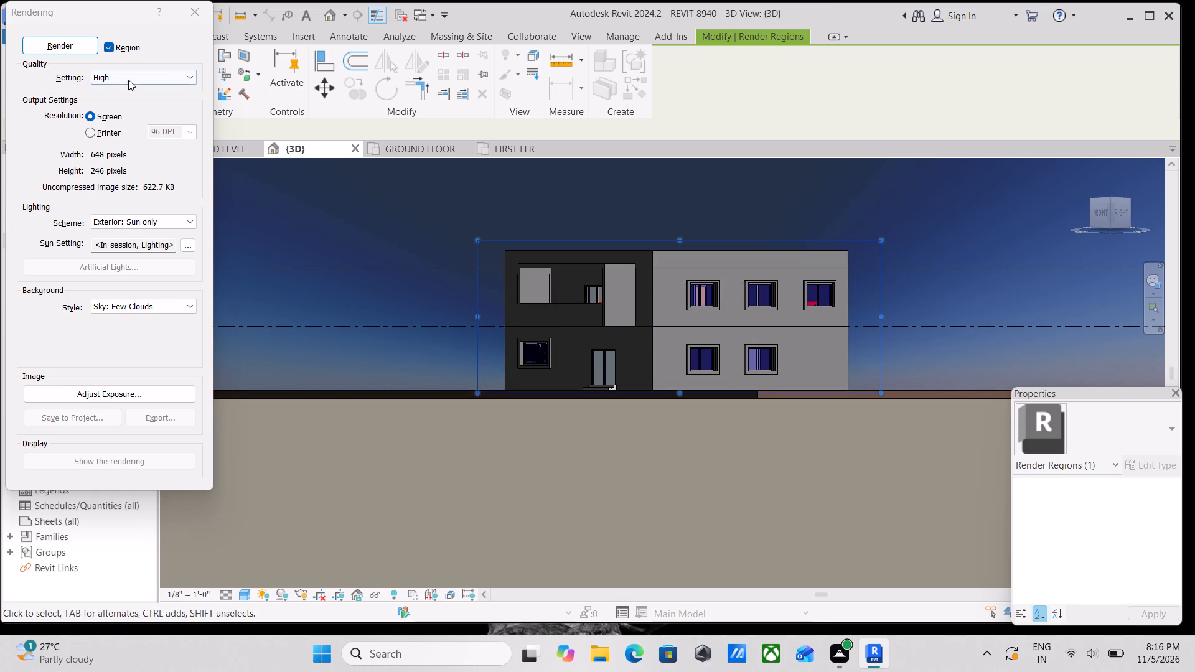
Start rendering the framed region of the front-right corner view at High quality.
click(77, 43)
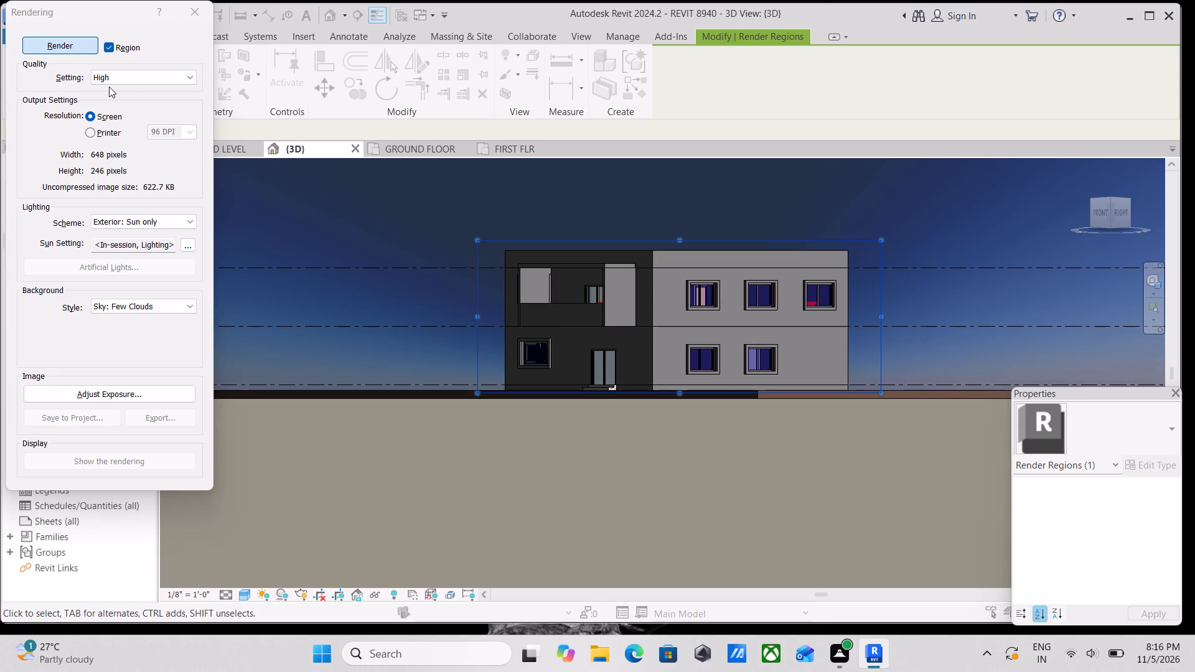
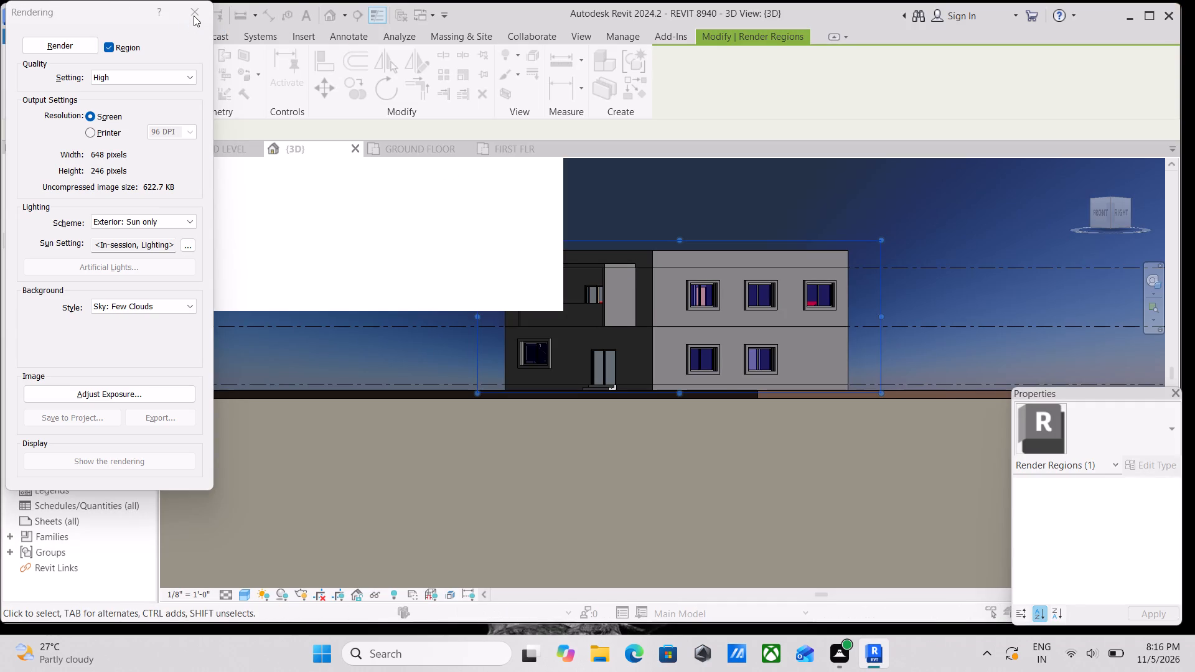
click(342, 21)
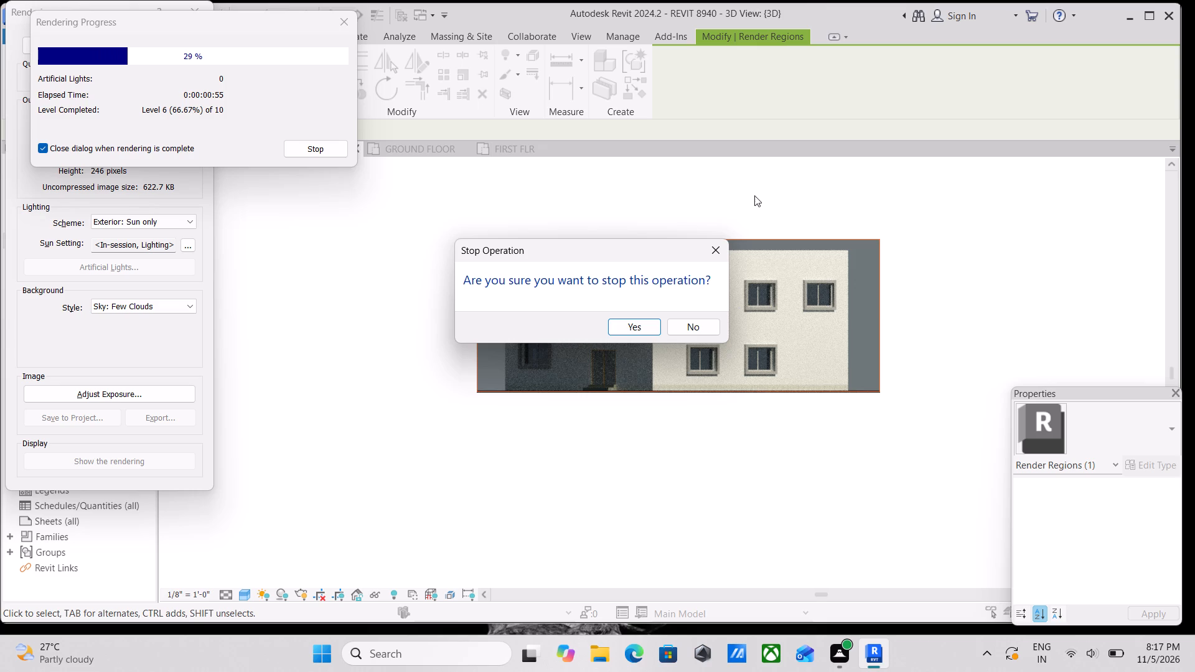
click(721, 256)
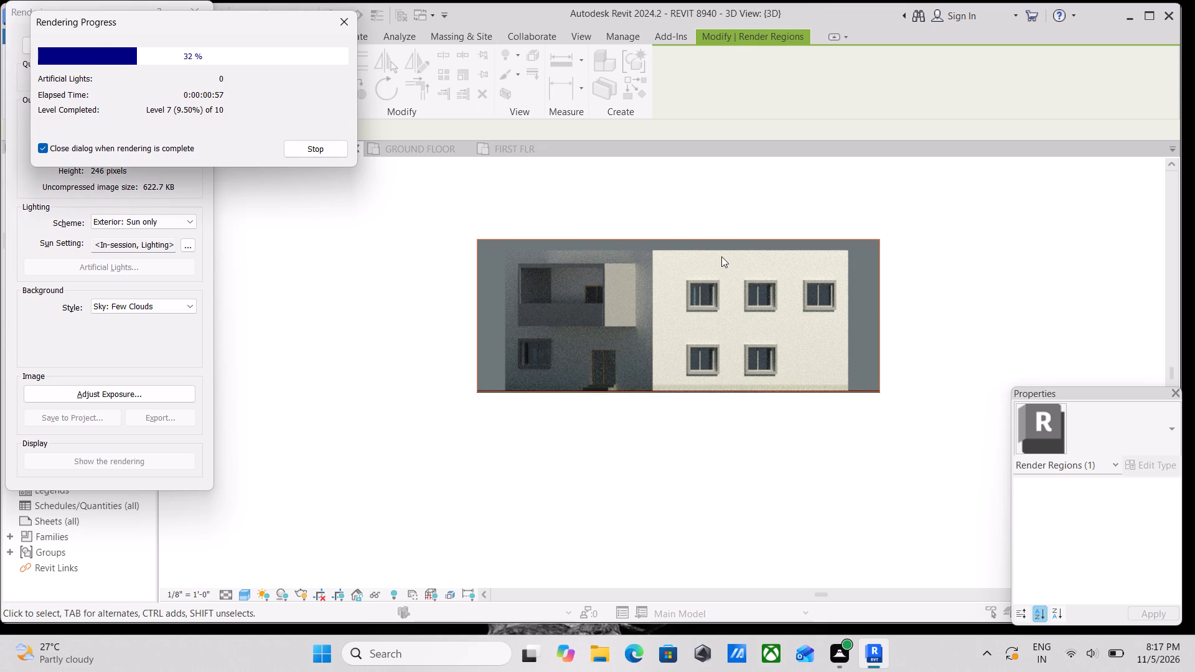
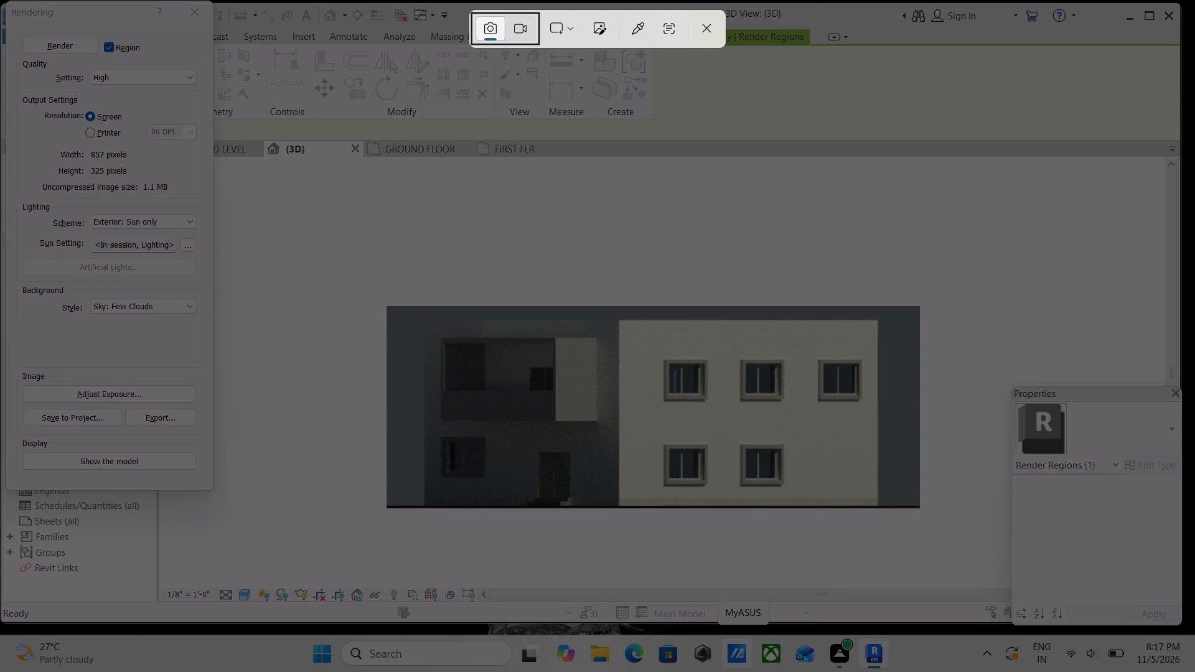
Capture a rectangular screenshot framing the whole rendered front view of the house, including the ground line.
drag(357, 248, 1026, 495)
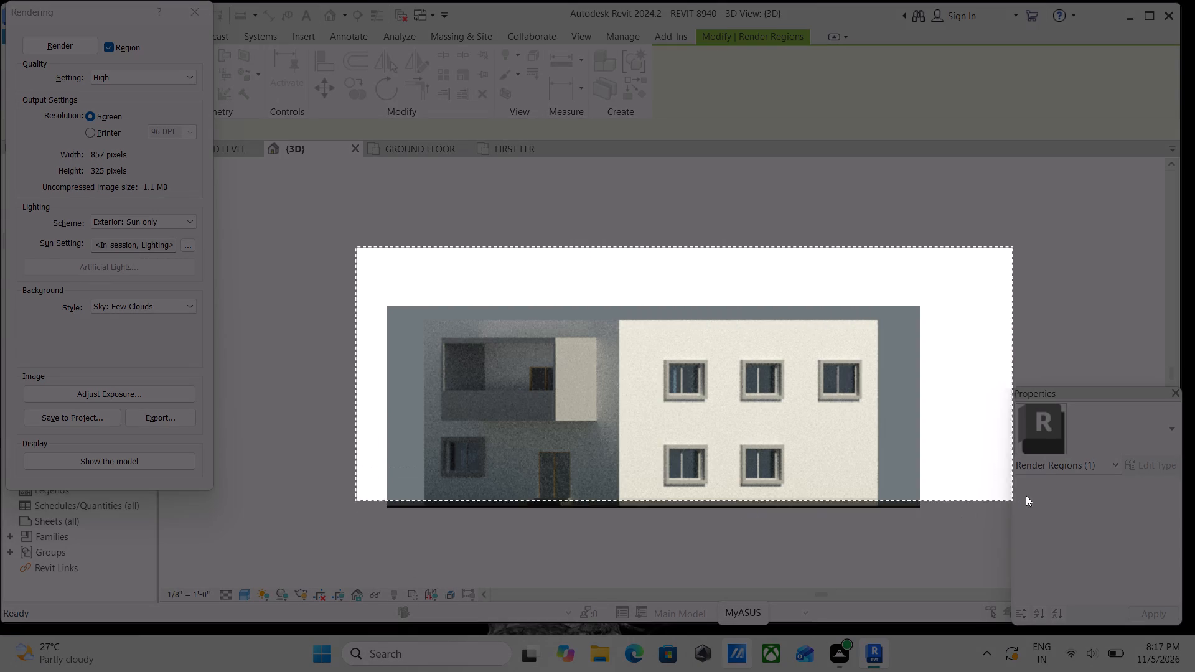
drag(1026, 495, 932, 543)
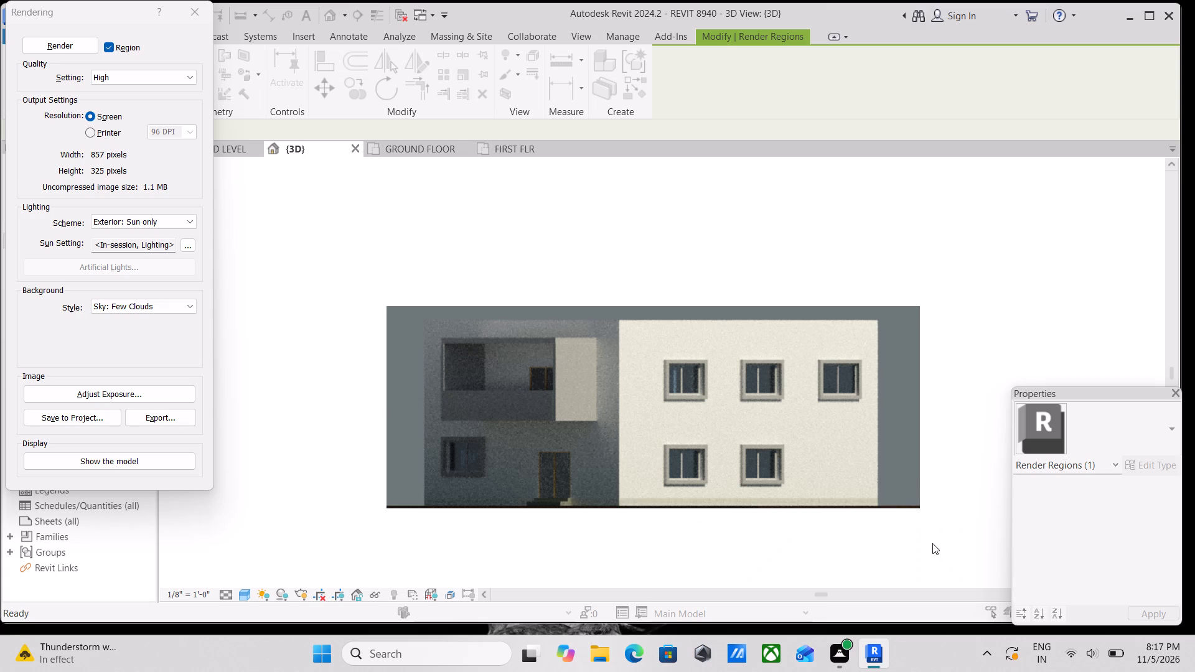
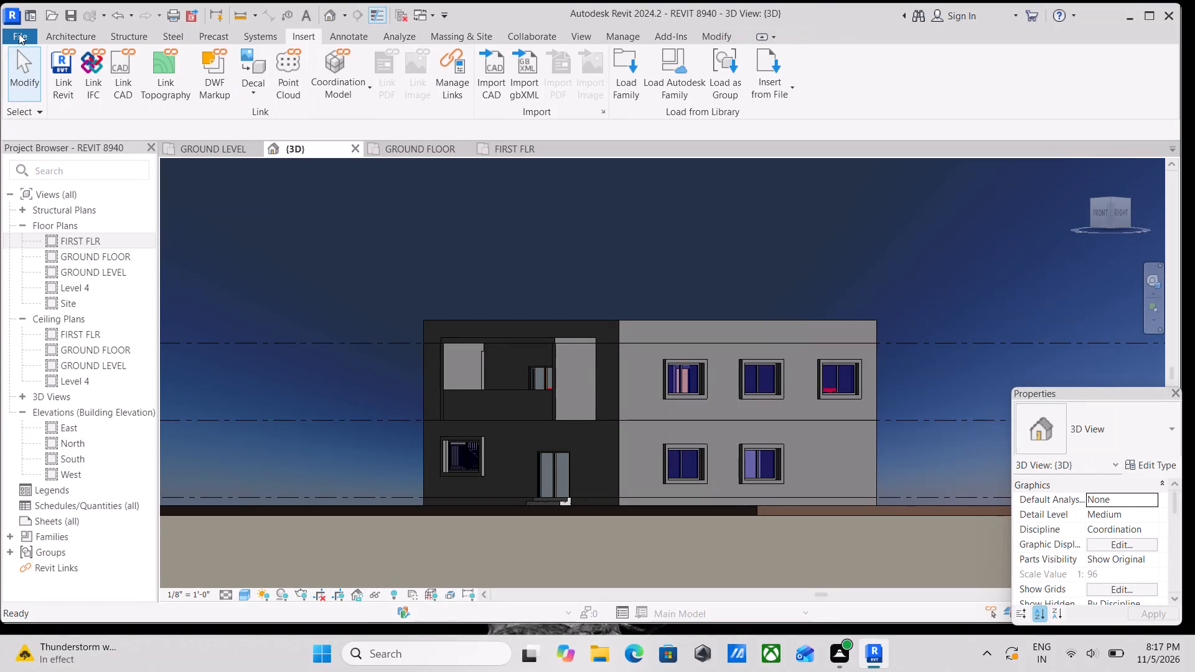
Save the model as a Revit project file named REVIT 8940 on the Desktop, using Save As.
click(19, 34)
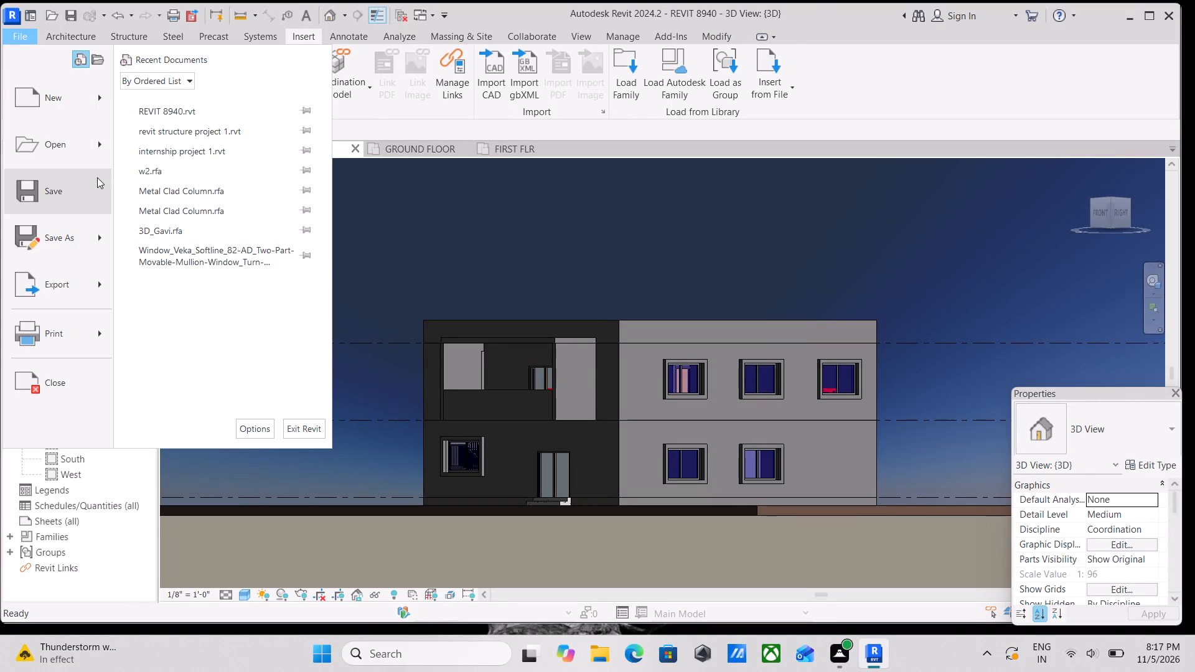
click(96, 242)
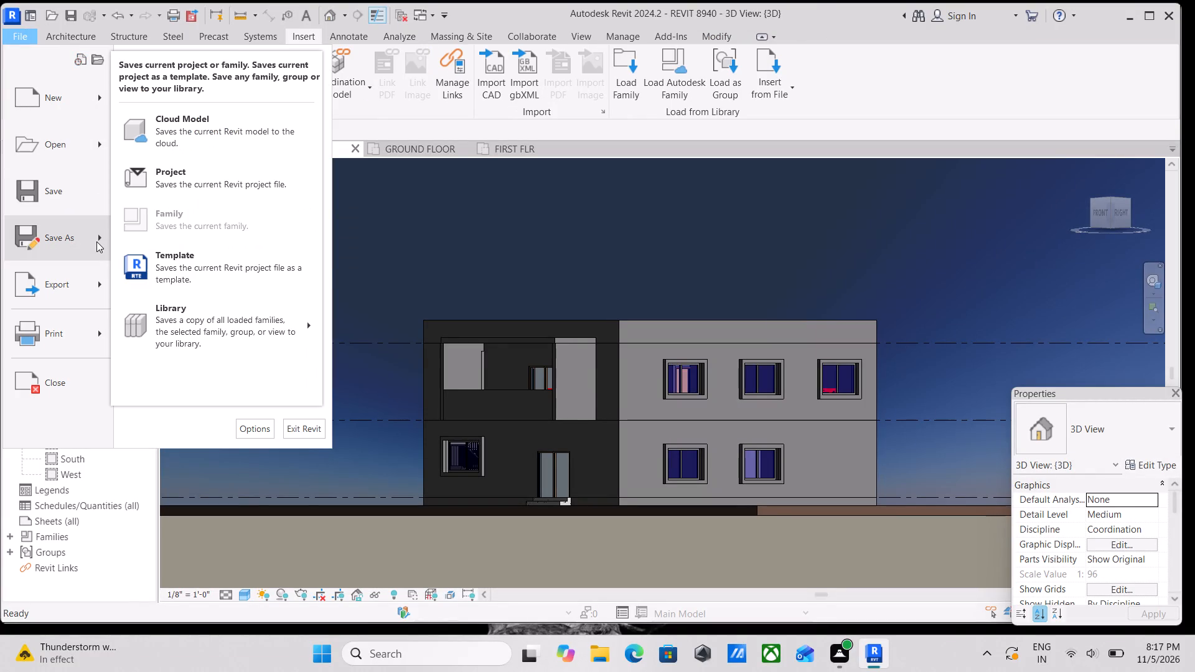
click(185, 176)
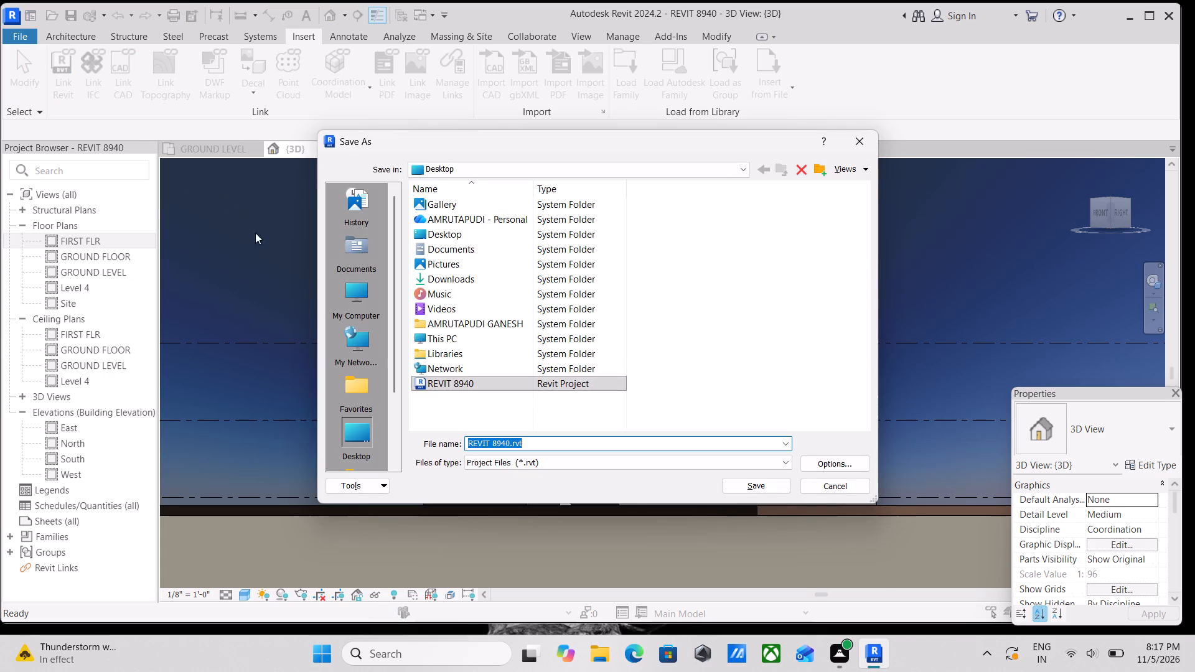
scroll(367, 340, up, 1)
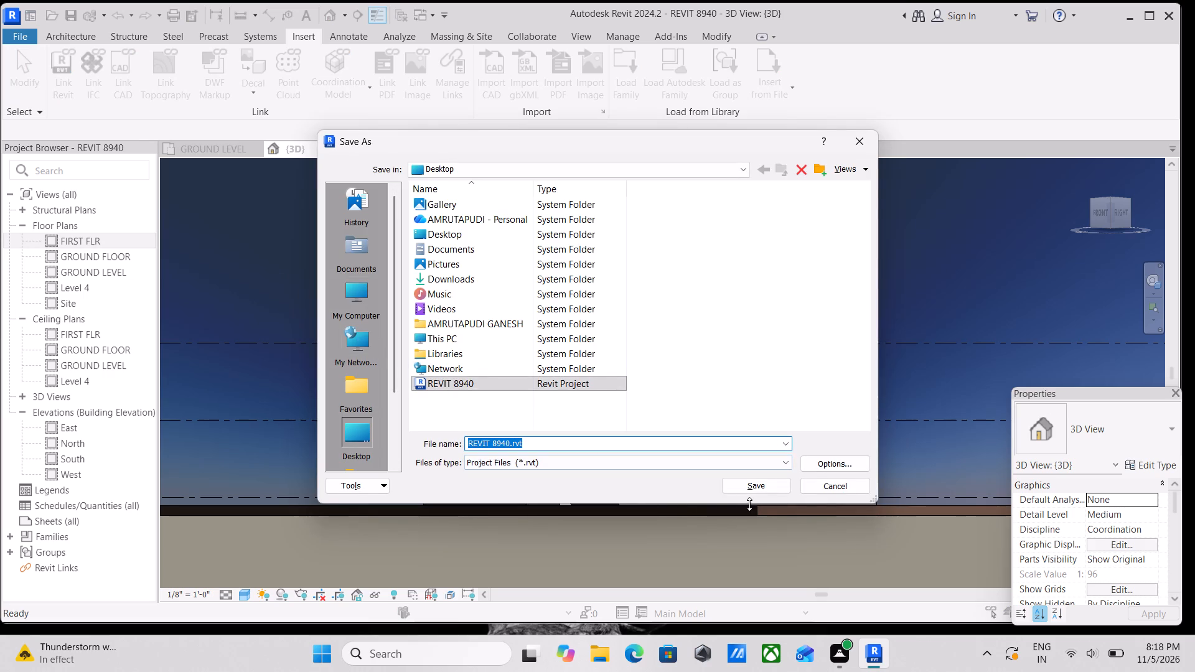
click(757, 481)
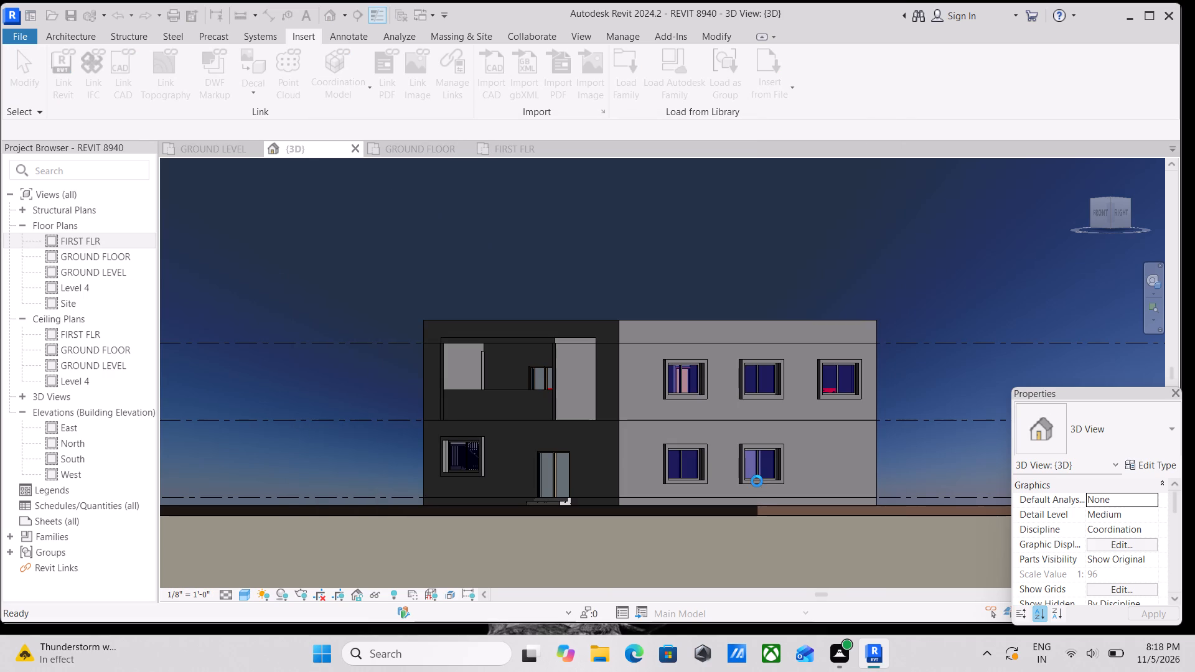